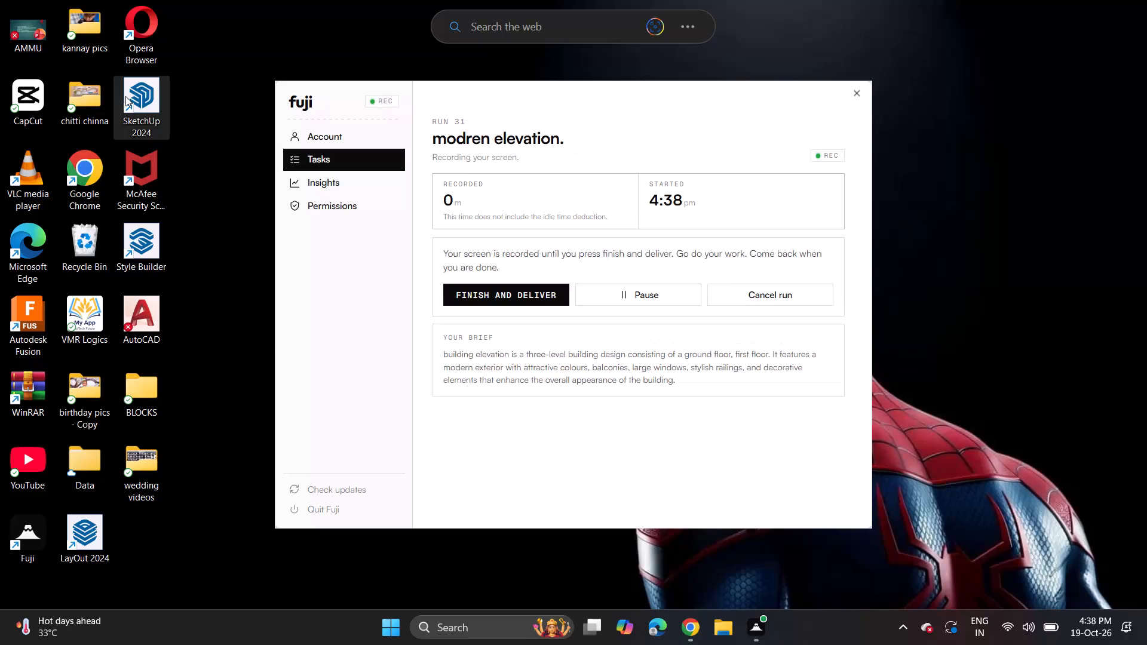
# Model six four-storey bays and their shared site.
# Launch SketchUp 2024 from the desktop and bring its welcome window to the front.
pyautogui.doubleClick(154, 109)
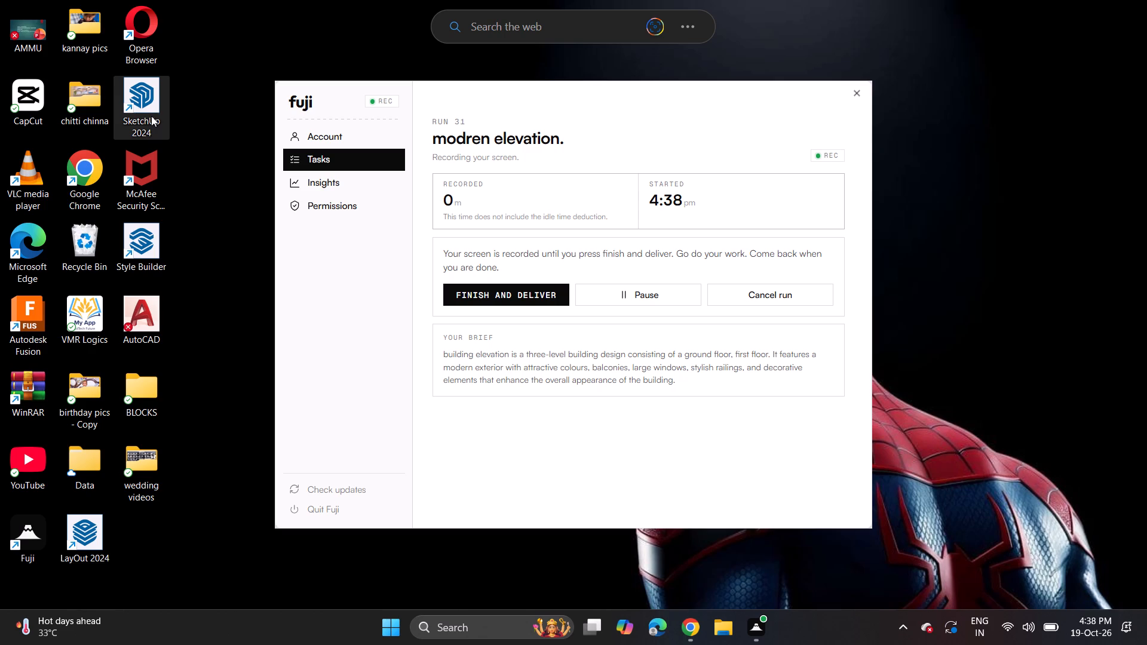
pyautogui.doubleClick(161, 100)
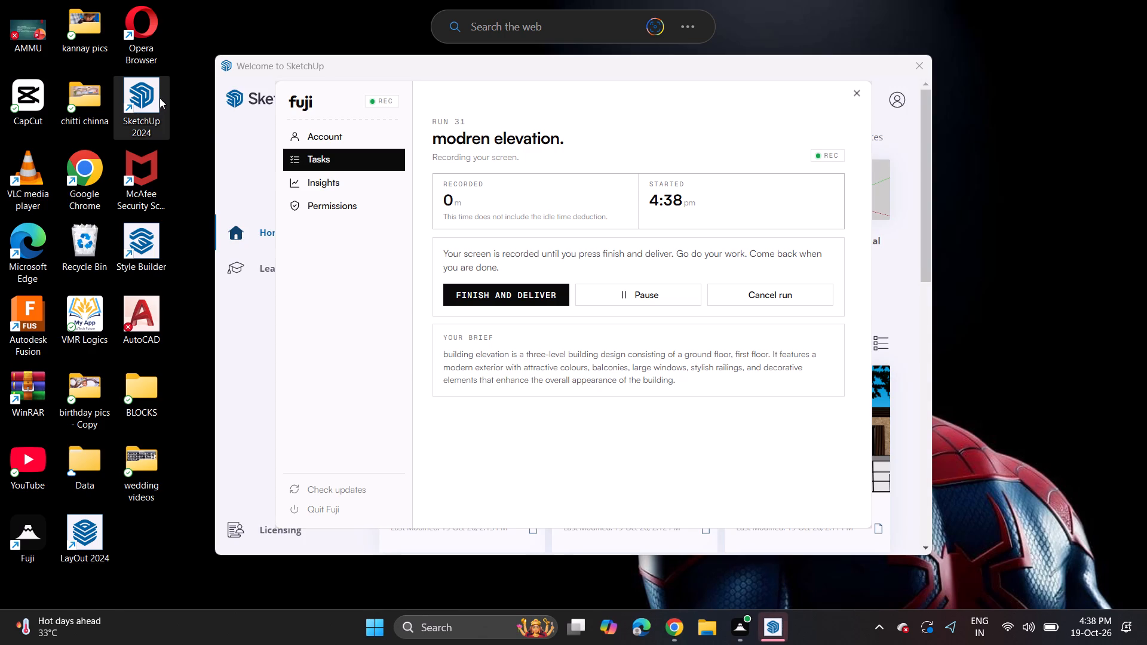
pyautogui.click(254, 199)
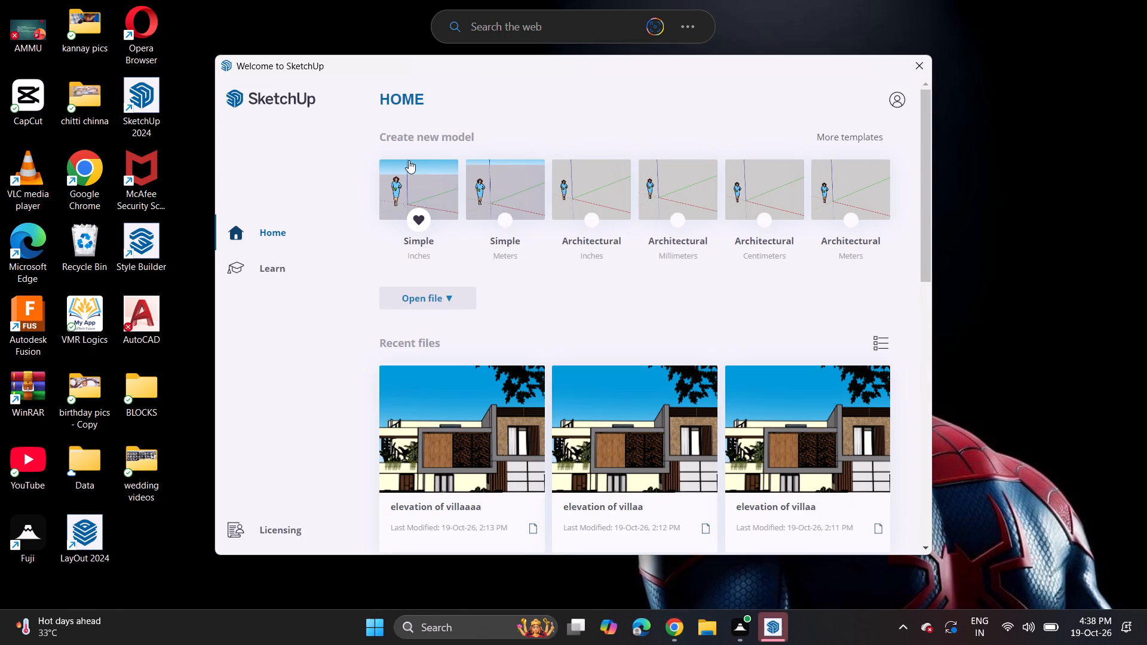
# Look through the recent and recovered model files on the SketchUp welcome screen.
pyautogui.scroll(-3, 555, 400)
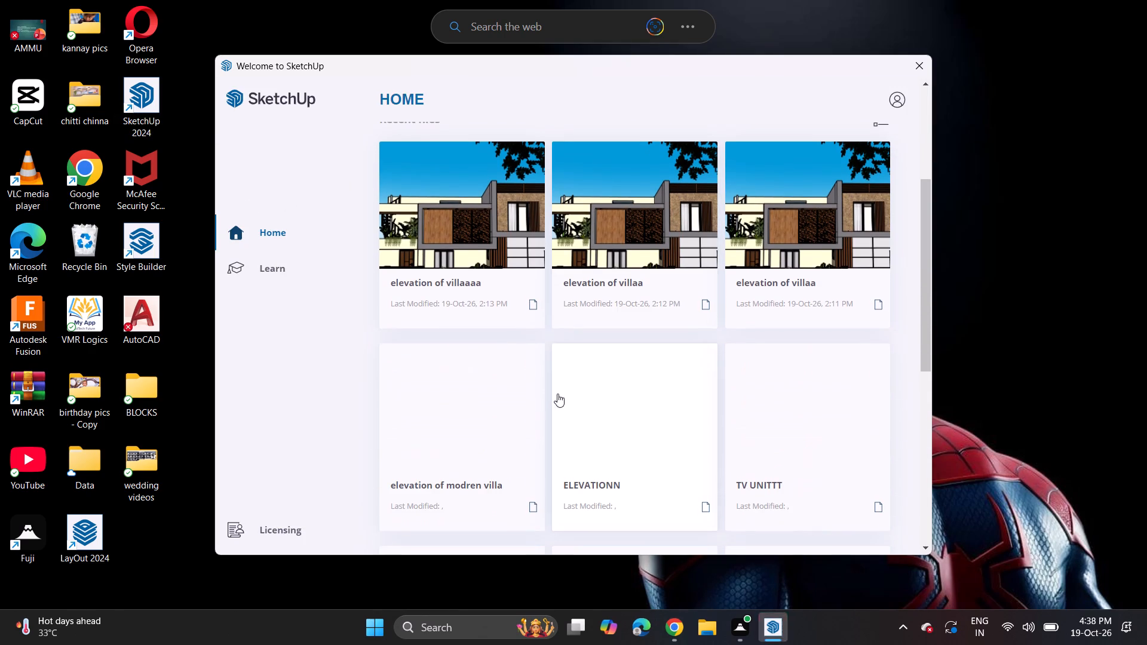
pyautogui.scroll(-5, 562, 366)
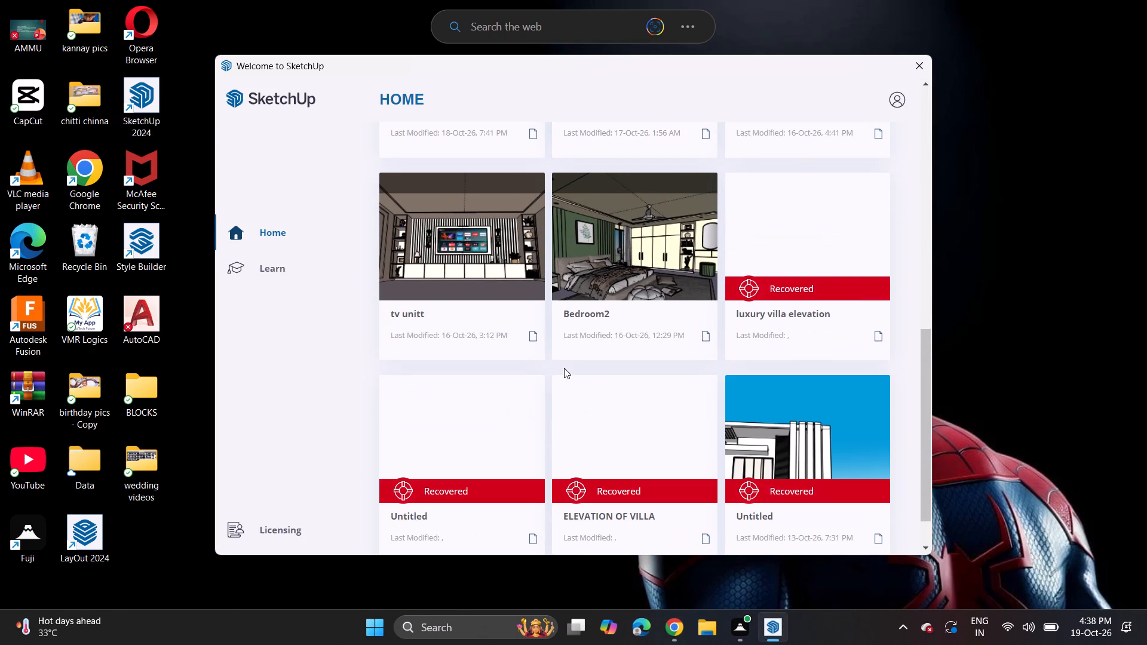
pyautogui.scroll(-5, 563, 365)
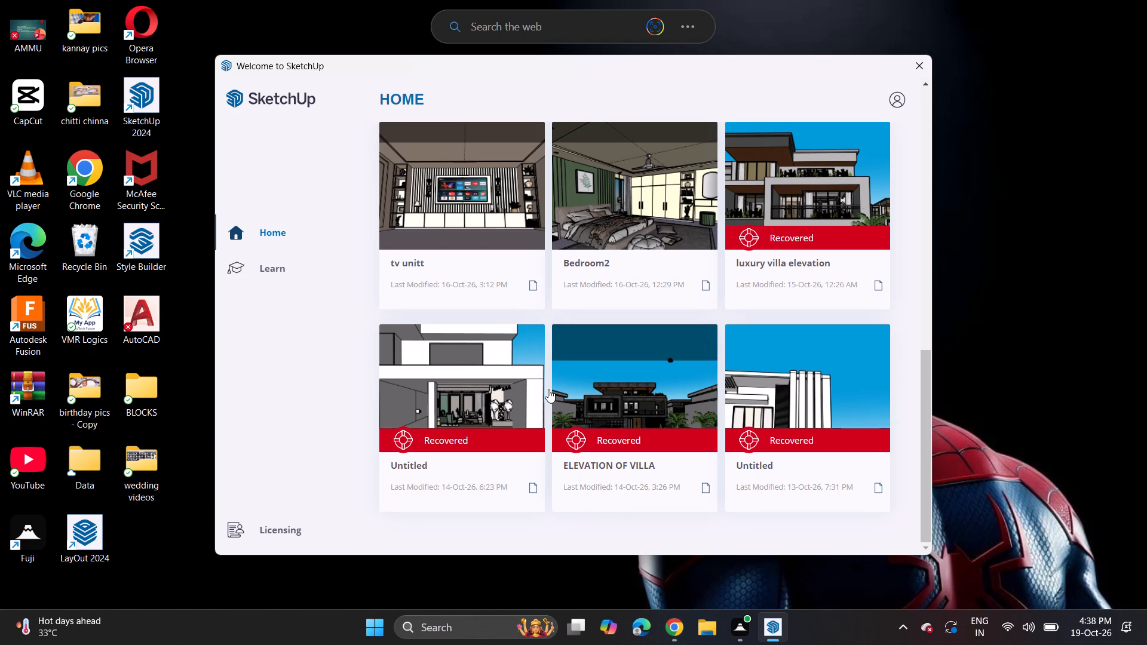
pyautogui.scroll(9, 548, 389)
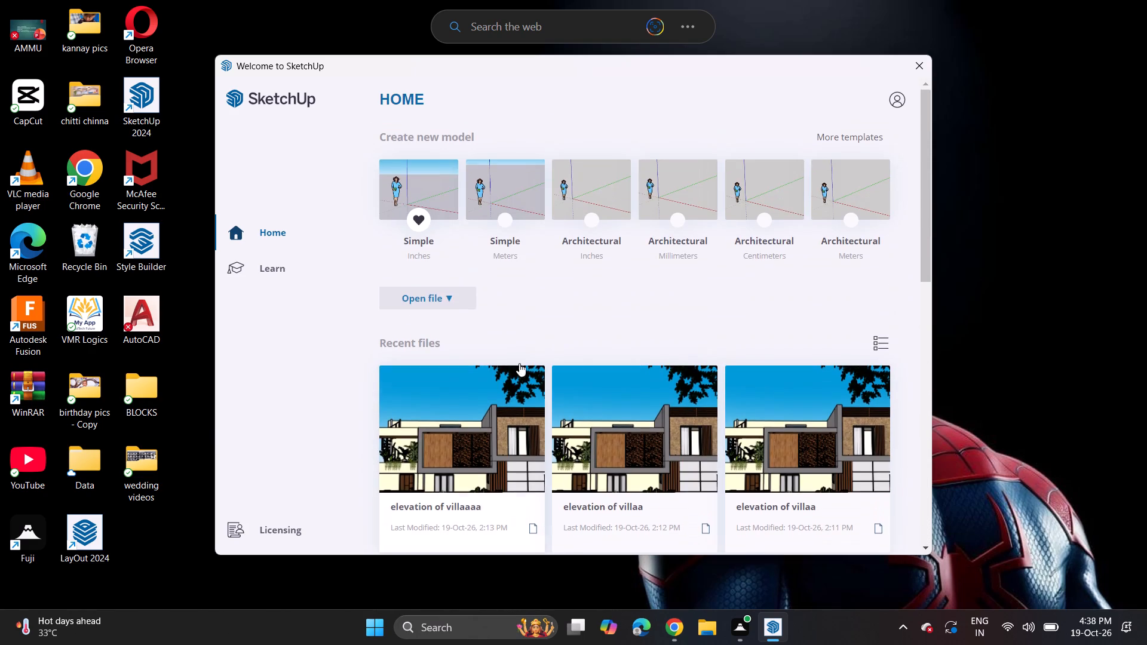
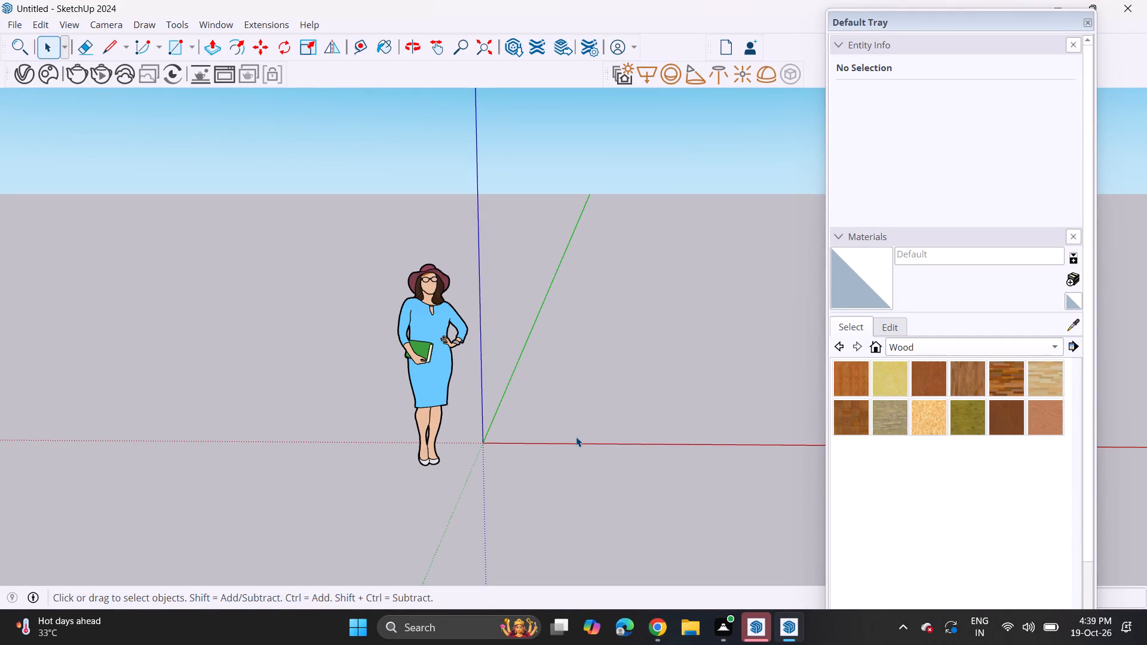
# Draw a rectangular building footprint covering about 1,098 ft² on the ground, clear of the axes.
pyautogui.scroll(-4, 403, 418)
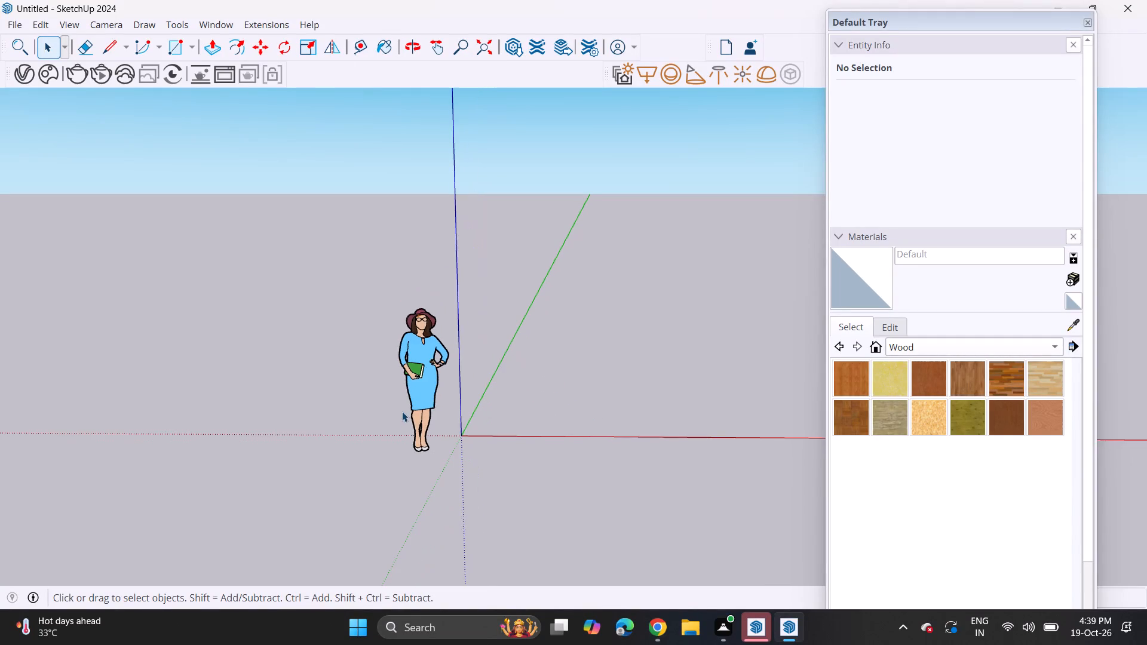
pyautogui.keyDown('shift'); pyautogui.moveTo(633, 359); pyautogui.dragTo(0, 497, button='middle'); pyautogui.keyUp('shift')
pyautogui.moveTo(131, 446); pyautogui.dragTo(311, 422, button='middle')
pyautogui.keyDown('shift'); pyautogui.moveTo(382, 425); pyautogui.dragTo(0, 469, button='middle'); pyautogui.keyUp('shift')
pyautogui.keyDown('shift'); pyautogui.moveTo(422, 397); pyautogui.dragTo(0, 466, button='middle'); pyautogui.keyUp('shift')
pyautogui.moveTo(518, 388); pyautogui.dragTo(432, 407, button='middle')
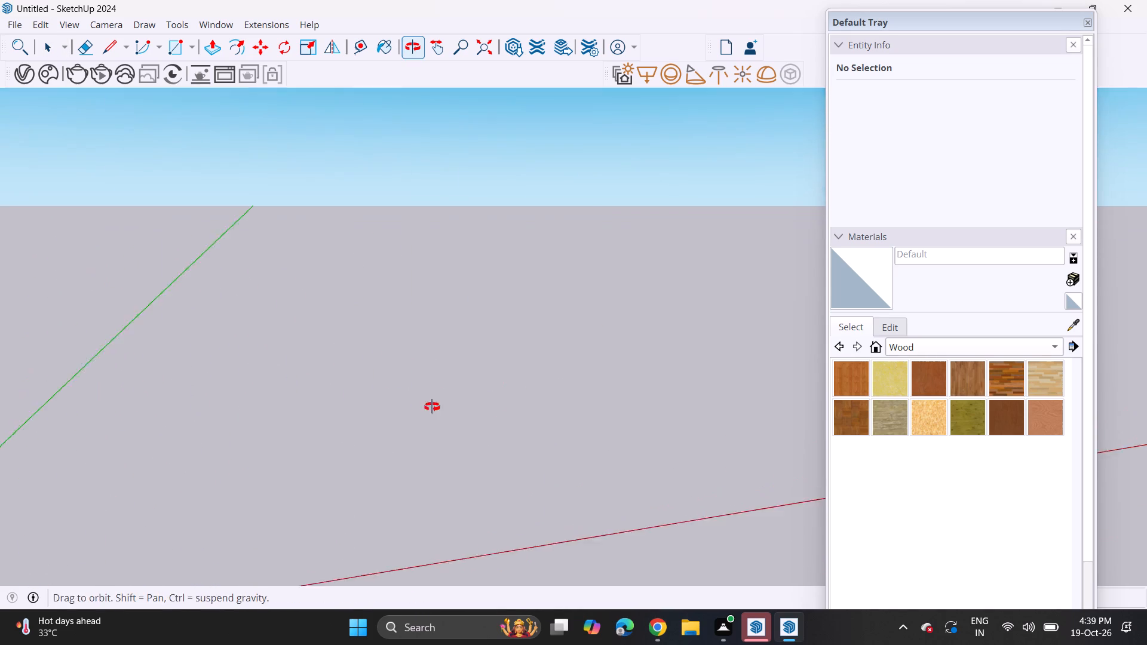
pyautogui.moveTo(432, 407); pyautogui.dragTo(361, 416, button='middle')
pyautogui.click(170, 42)
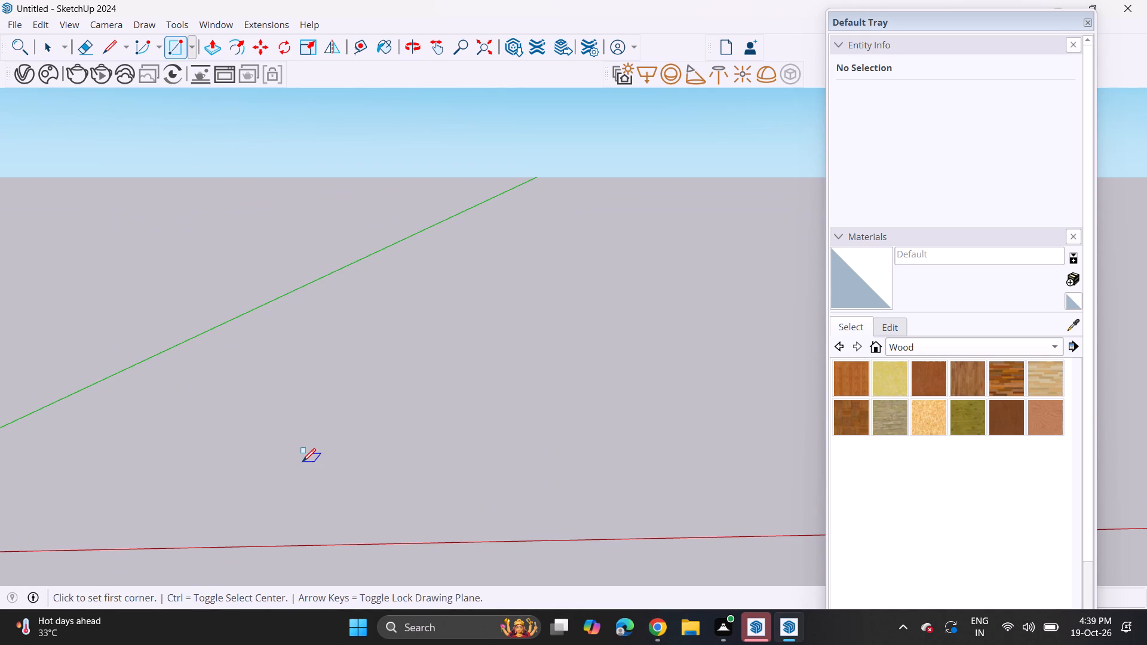
pyautogui.click(317, 459)
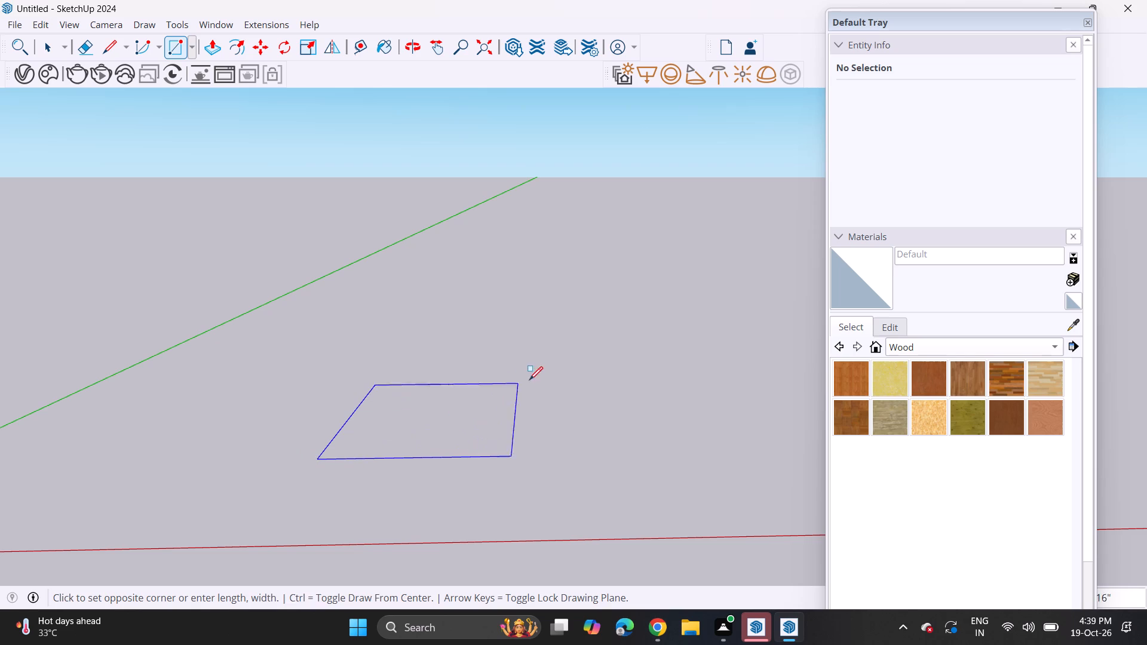
pyautogui.click(605, 336)
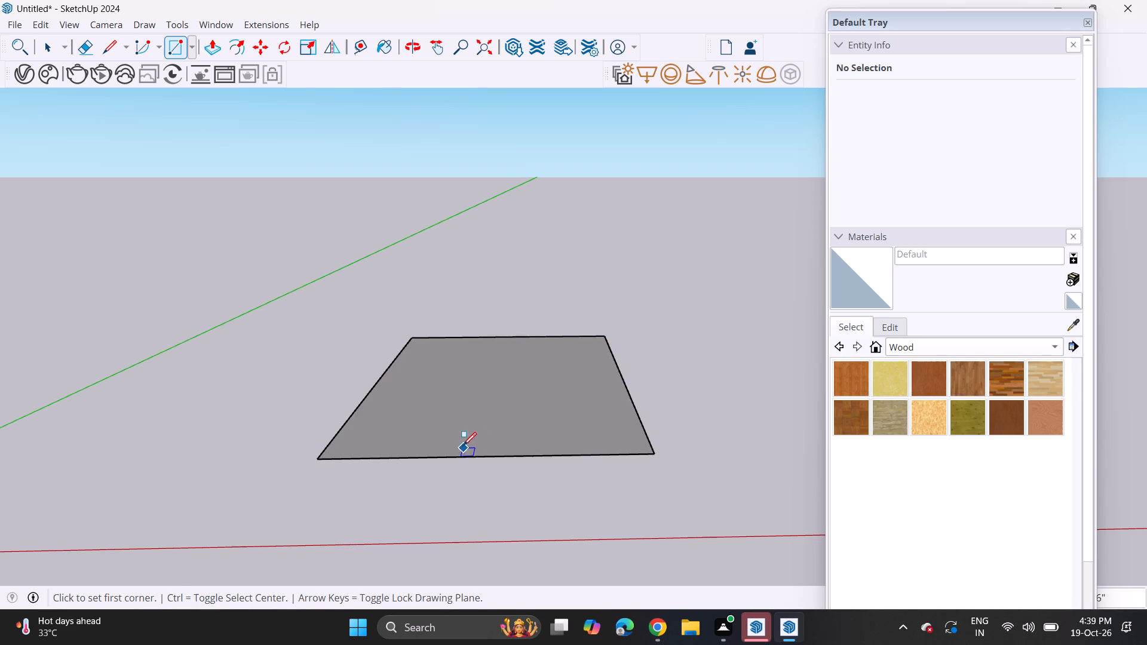
# Push/Pull the footprint rectangle upward into a thin base slab.
pyautogui.middleClick(474, 427)
pyautogui.scroll(2, 477, 423)
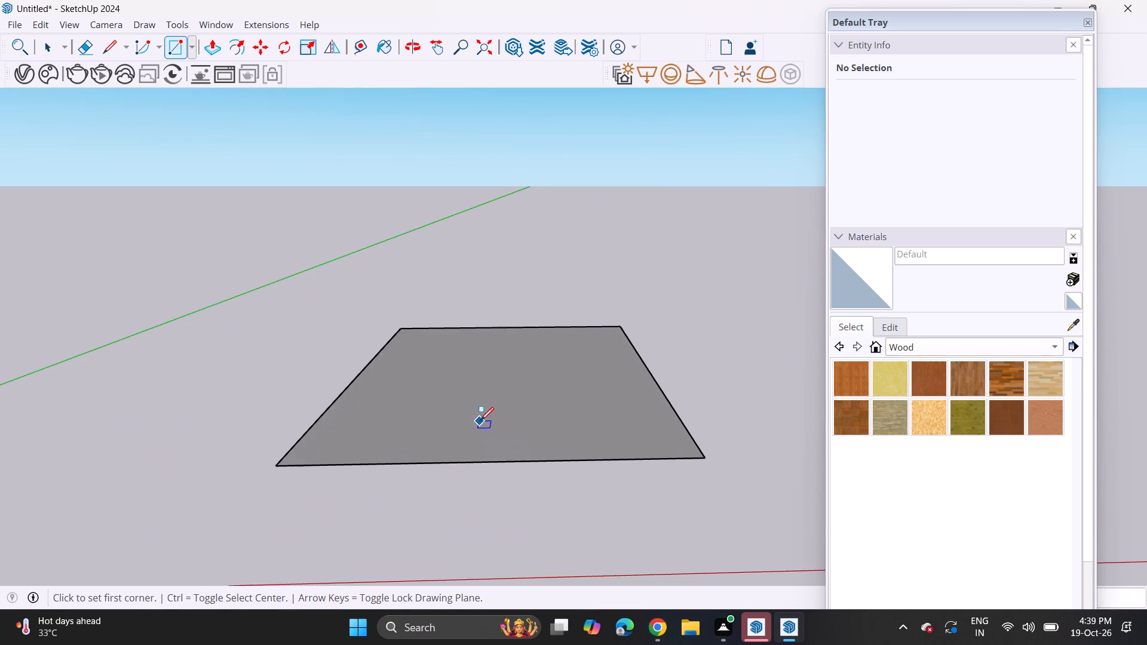
pyautogui.scroll(1, 480, 418)
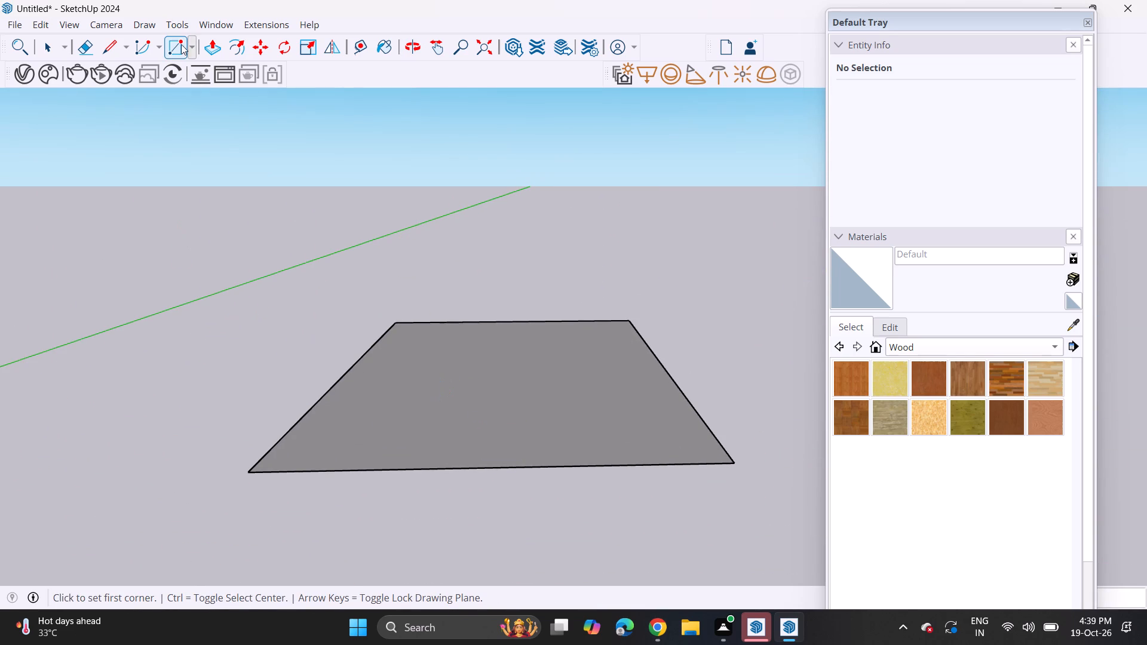
pyautogui.click(216, 51)
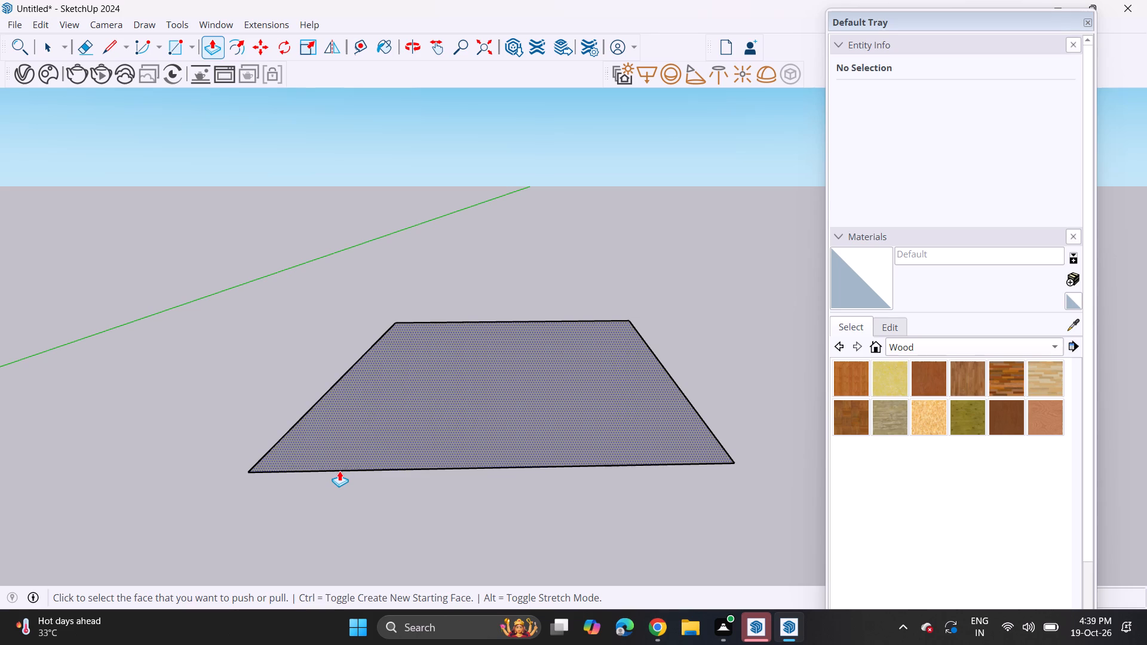
pyautogui.click(340, 459)
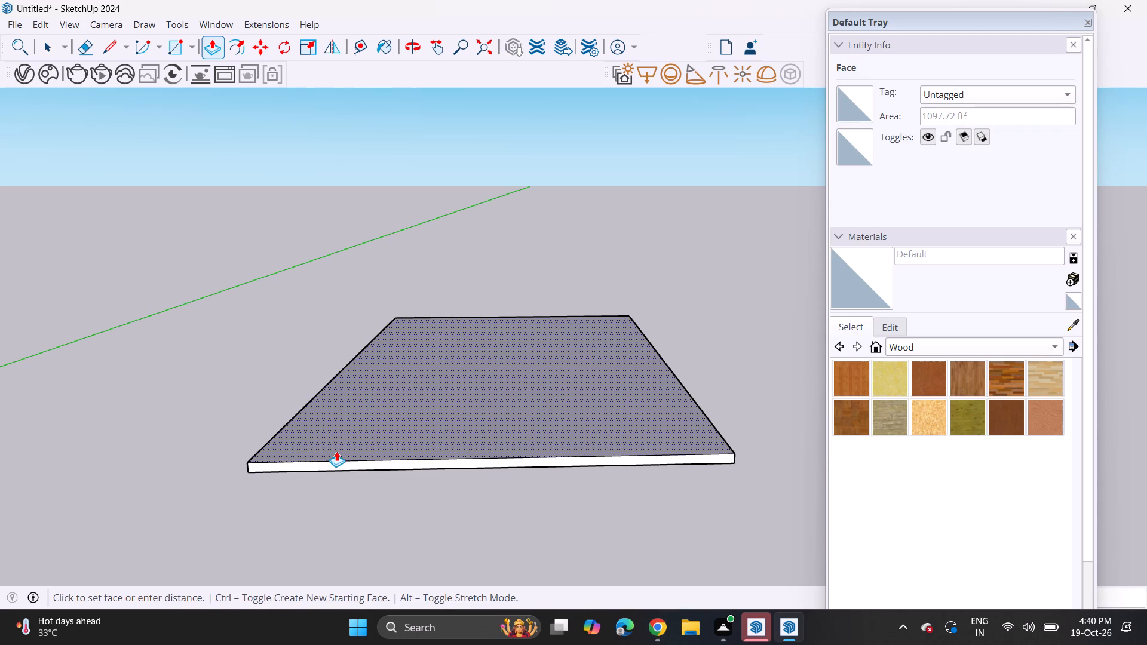
pyautogui.click(336, 451)
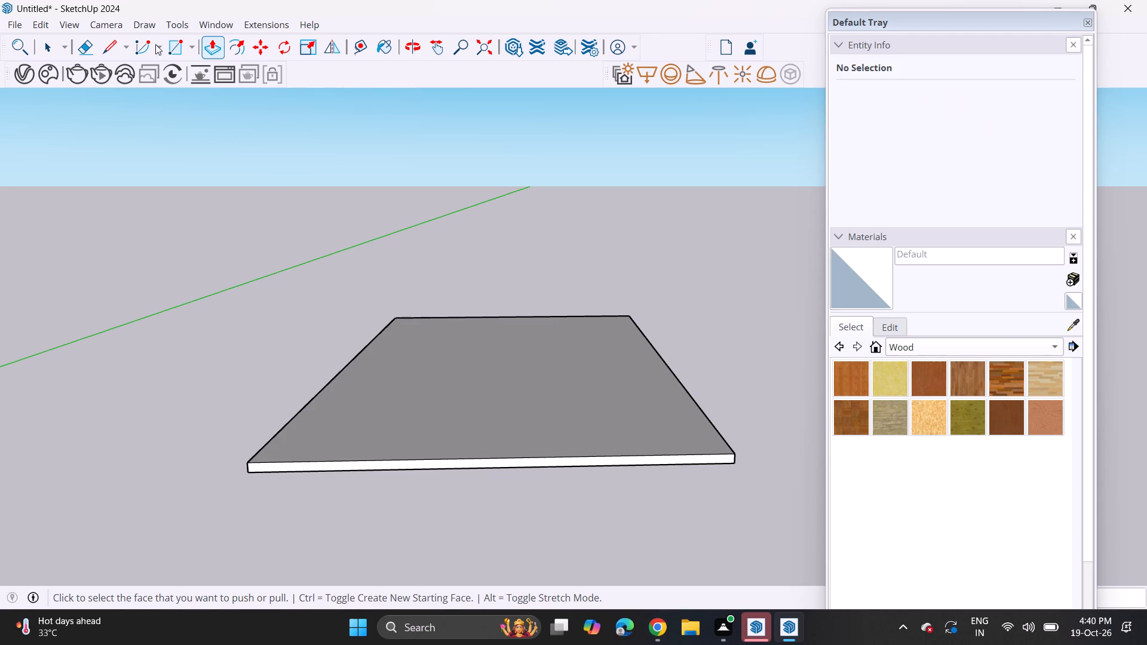
# Offset the slab's top face outline slightly inward for a narrow wall-thickness border.
pyautogui.click(108, 50)
pyautogui.moveTo(378, 389); pyautogui.dragTo(362, 416, button='middle')
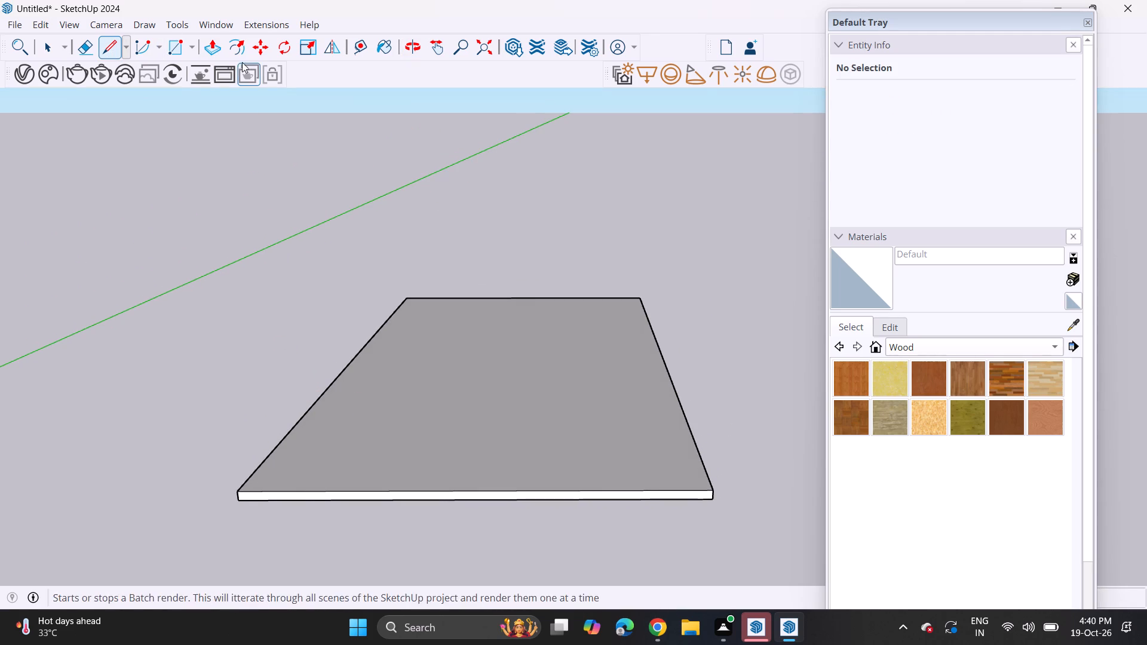
pyautogui.click(241, 41)
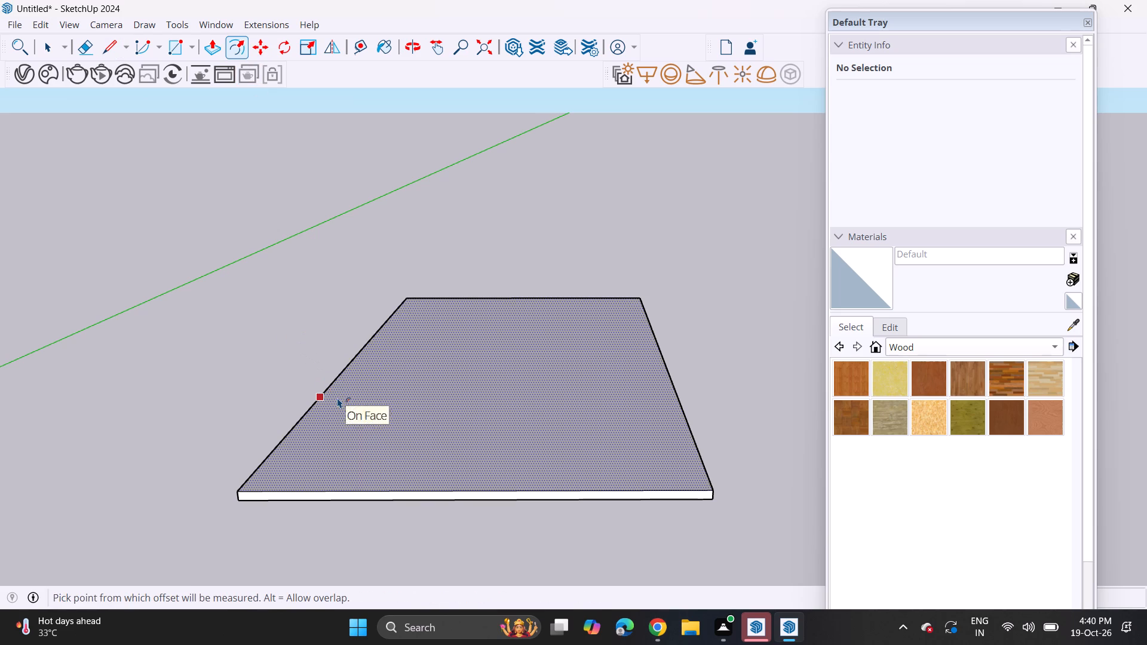
pyautogui.click(338, 398)
pyautogui.click(333, 392)
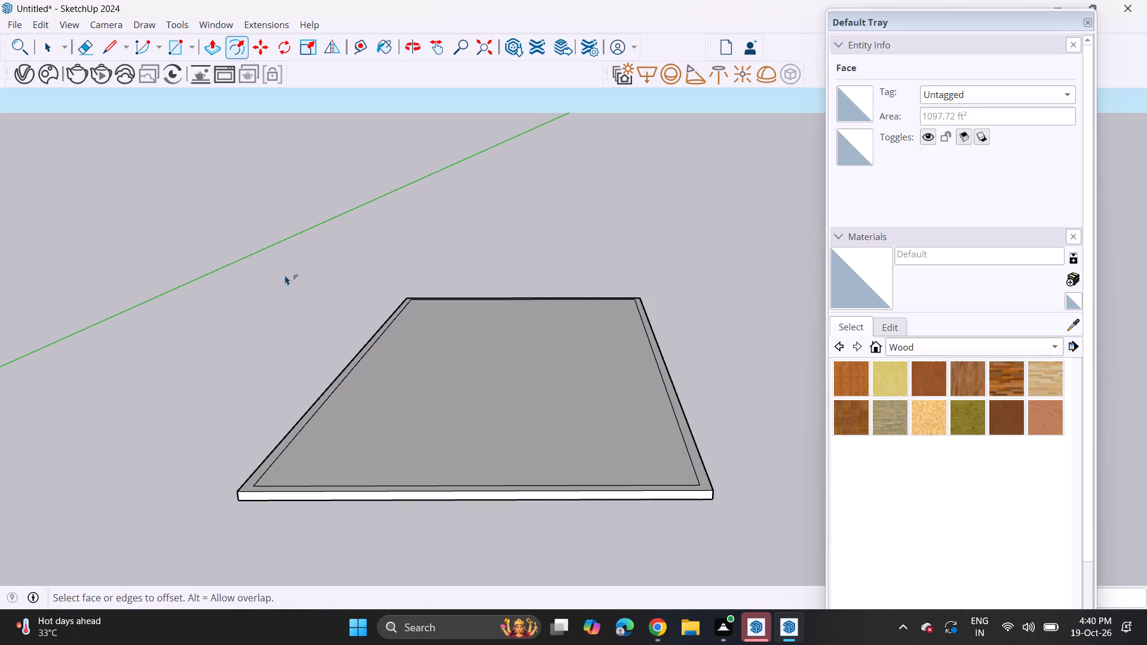
# Draw a stepped line across the slab's front-left area, from the border's left inner edge to its front inner edge.
pyautogui.click(111, 54)
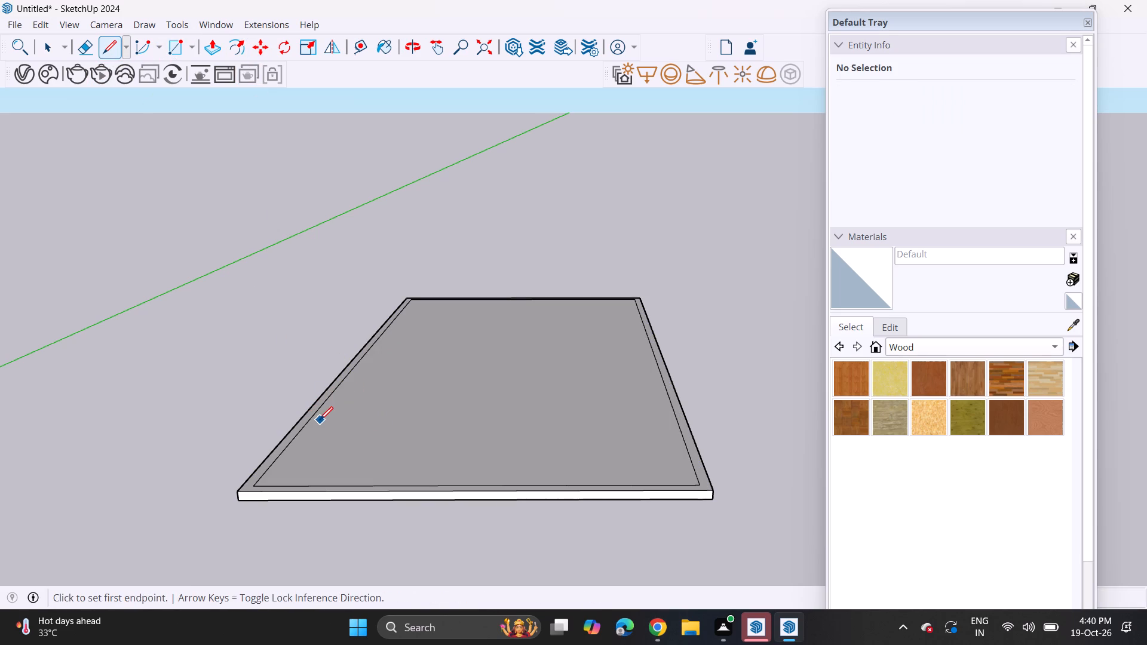
pyautogui.click(318, 415)
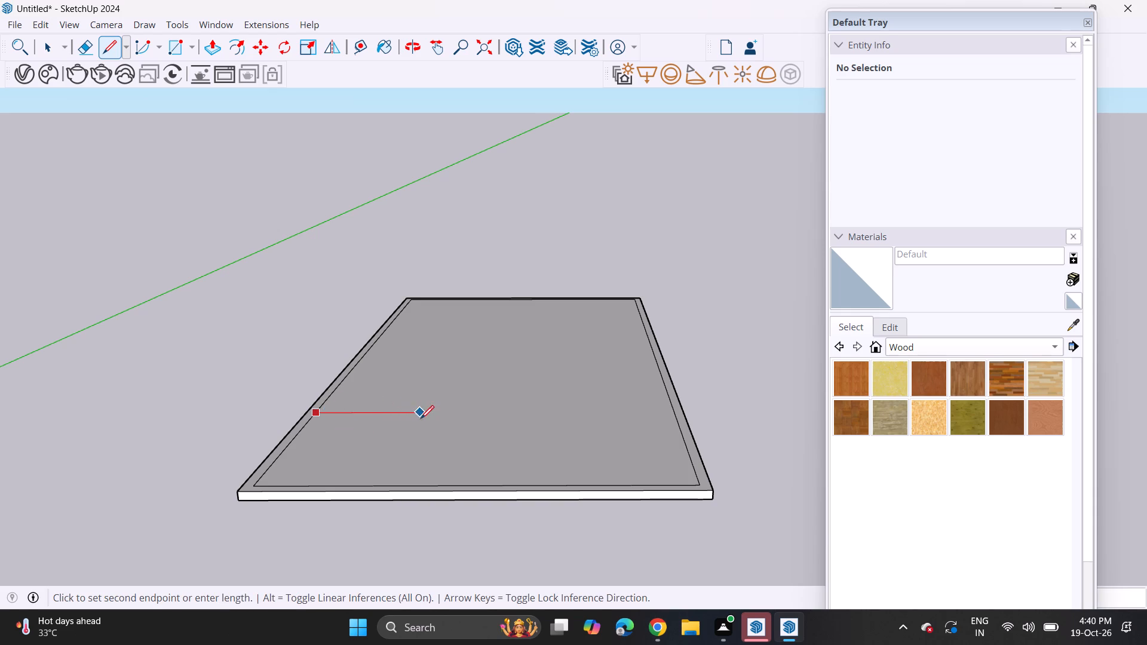
pyautogui.click(470, 410)
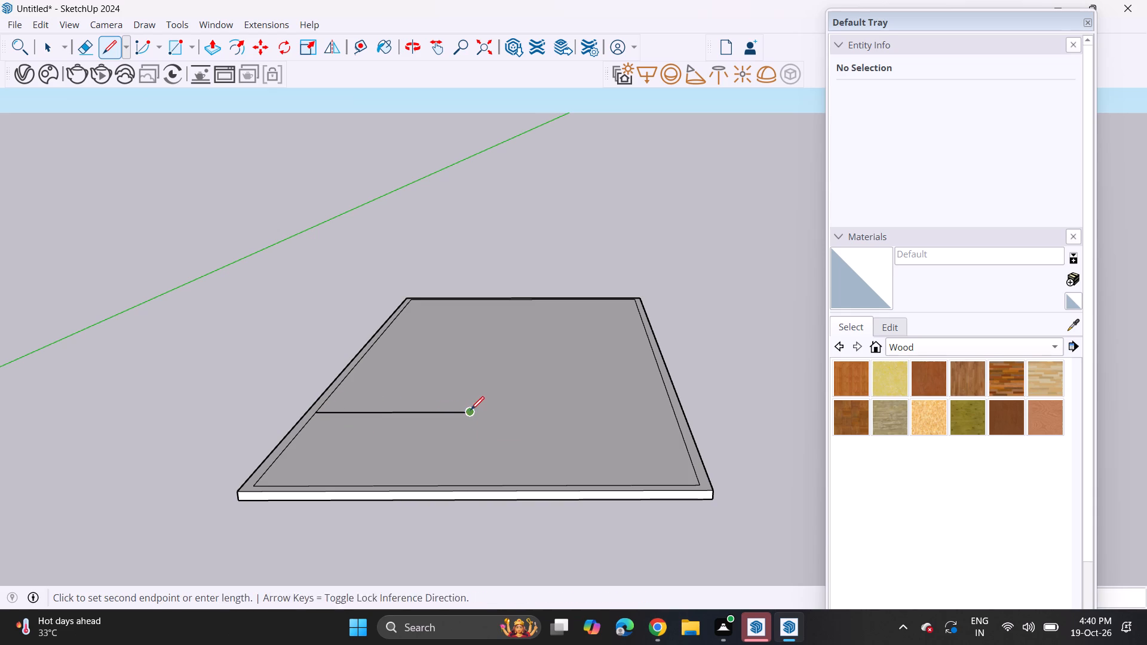
pyautogui.click(466, 434)
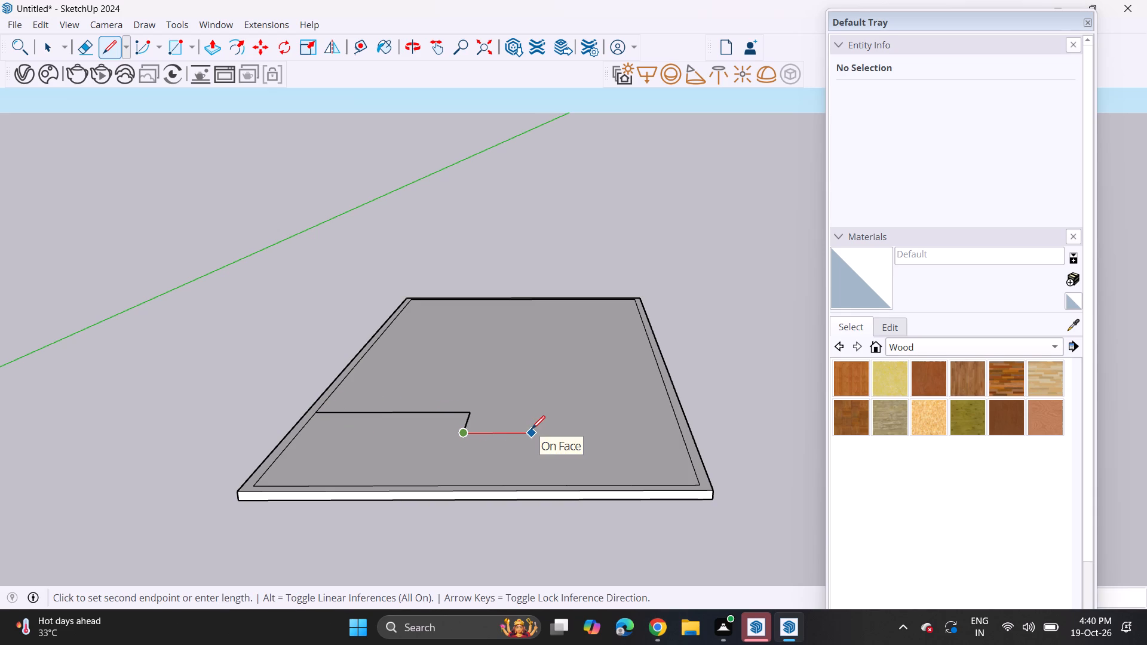
pyautogui.click(543, 430)
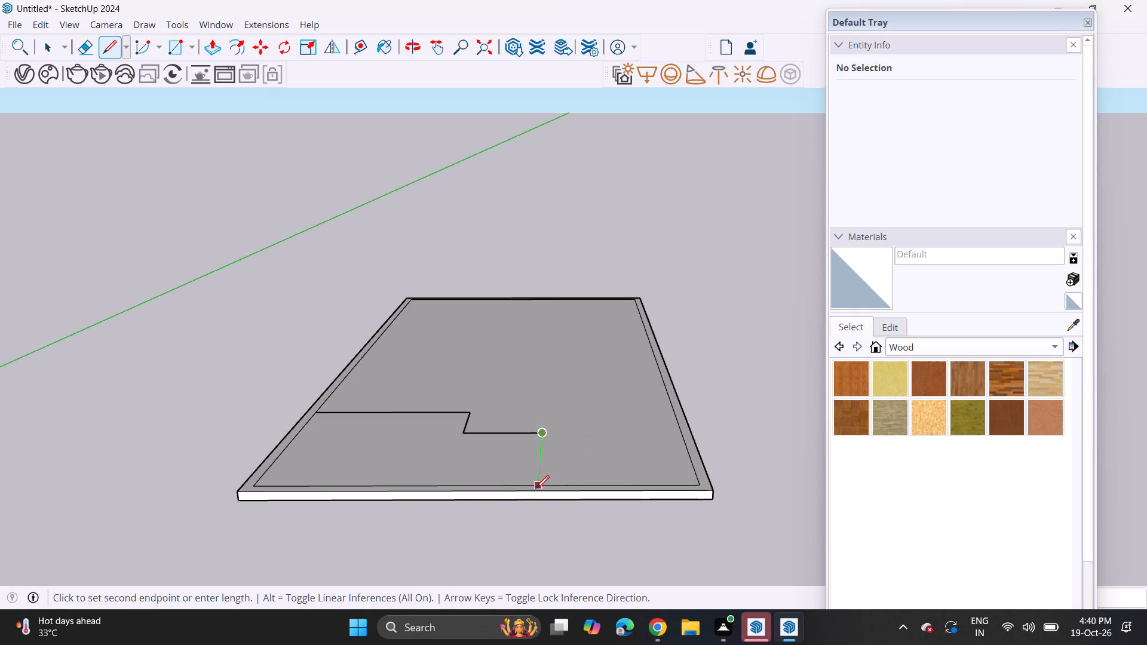
pyautogui.click(538, 485)
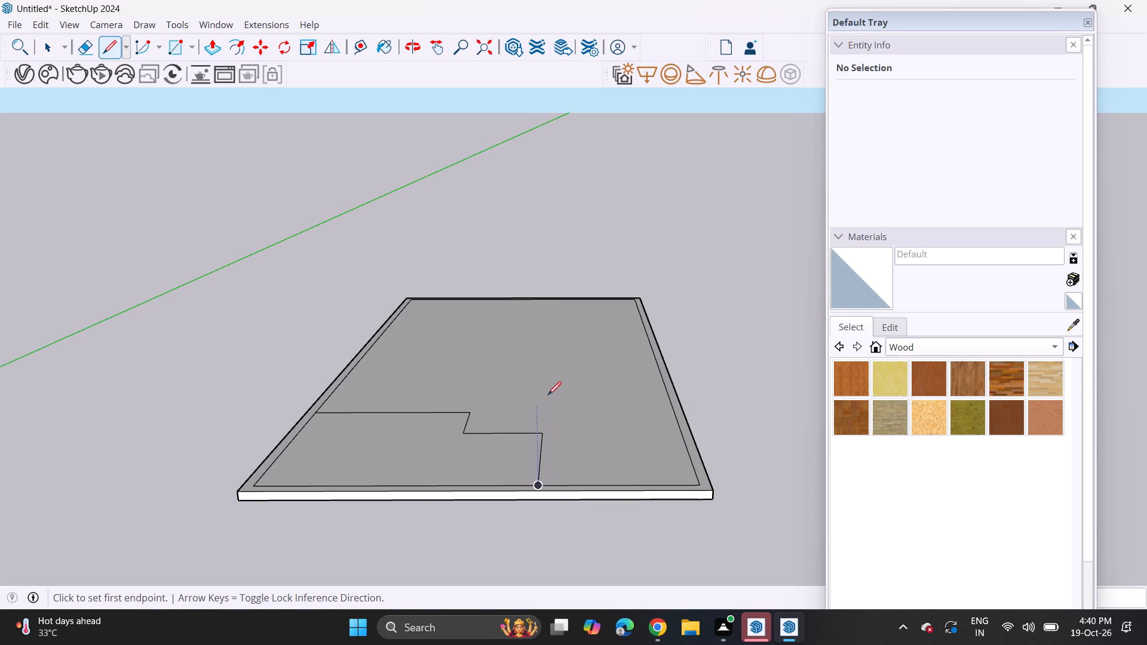
pyautogui.press('space')
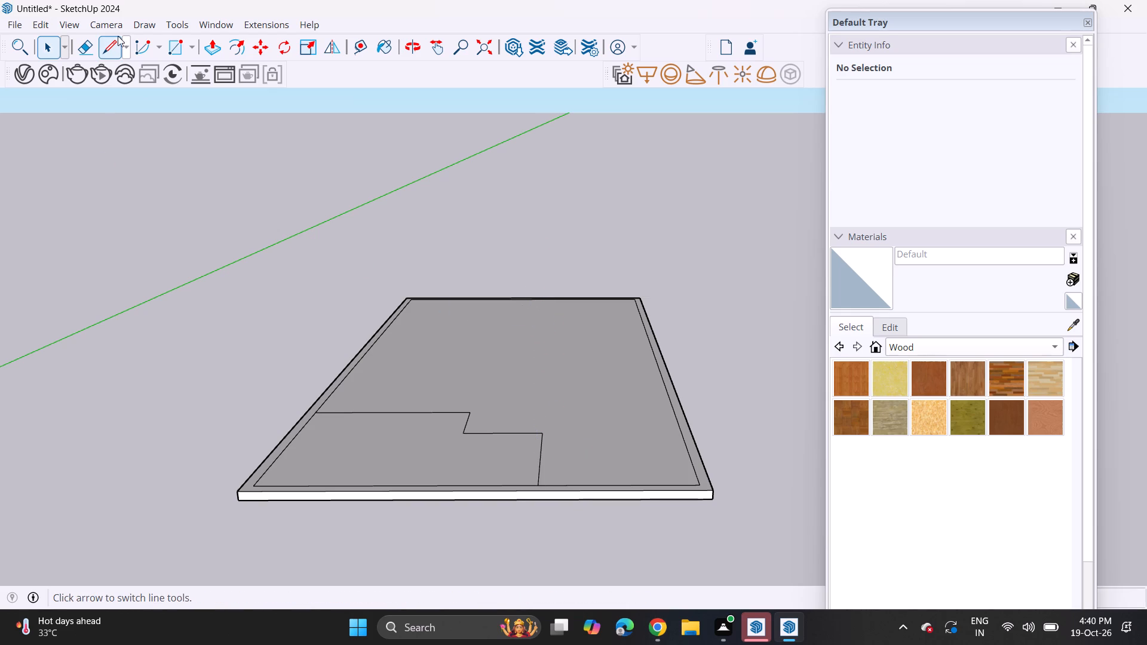
# Offset the large region behind the stepped line inward by roughly the border's width.
pyautogui.click(239, 42)
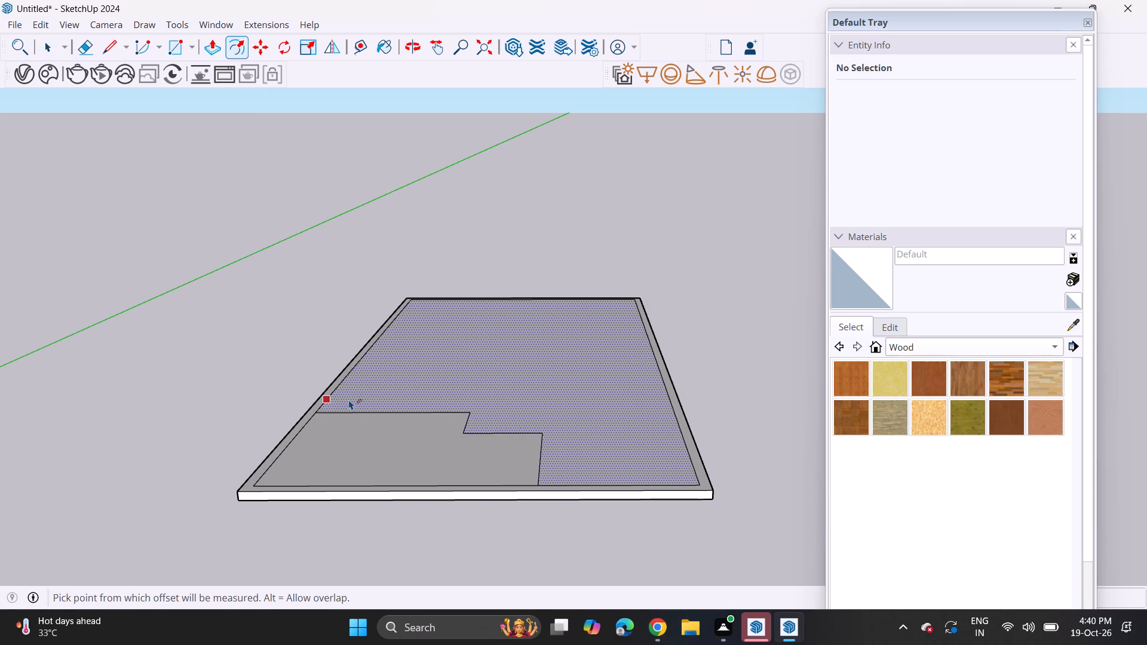
pyautogui.click(339, 400)
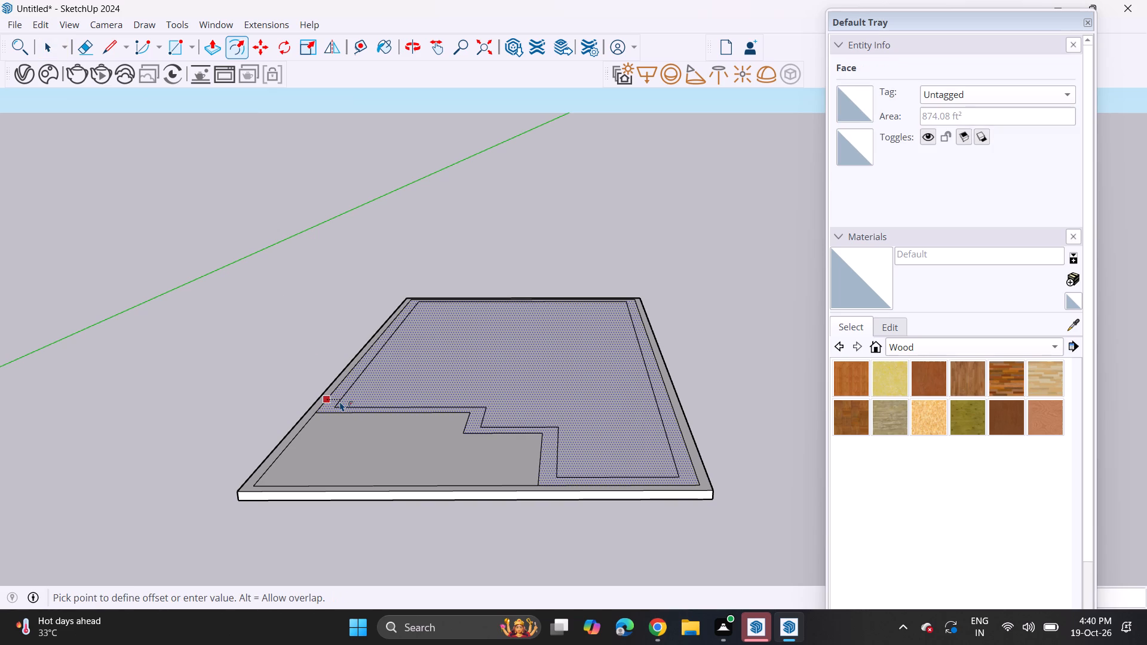
pyautogui.click(338, 399)
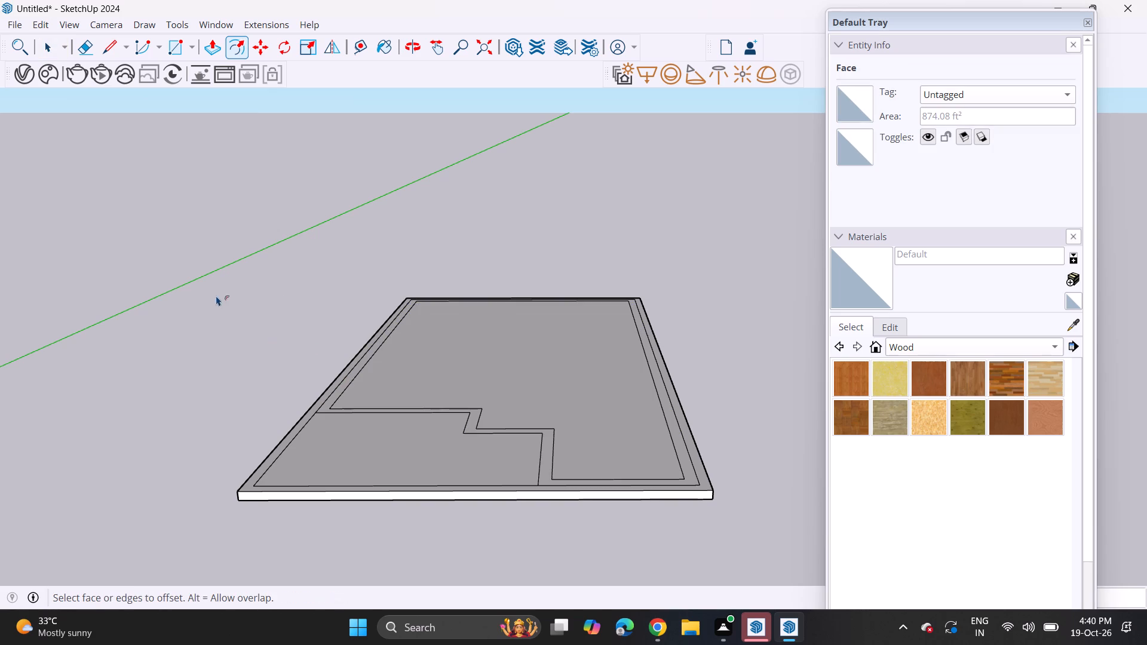
# Erase the left and right side edges of the new inner offset outline.
pyautogui.click(91, 51)
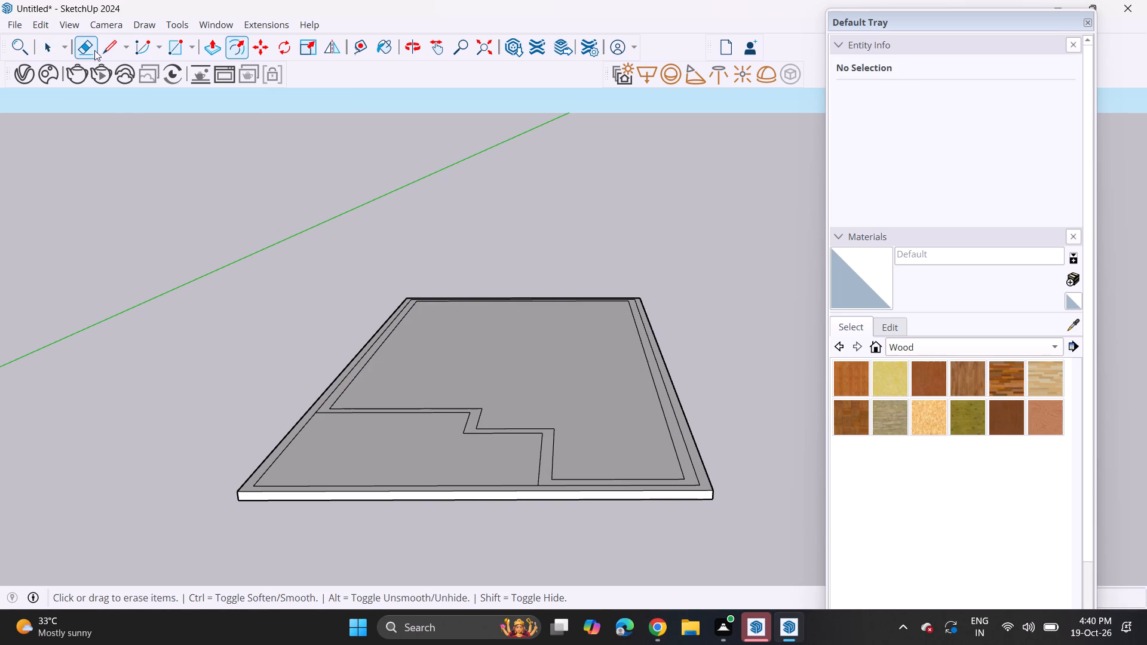
pyautogui.click(378, 348)
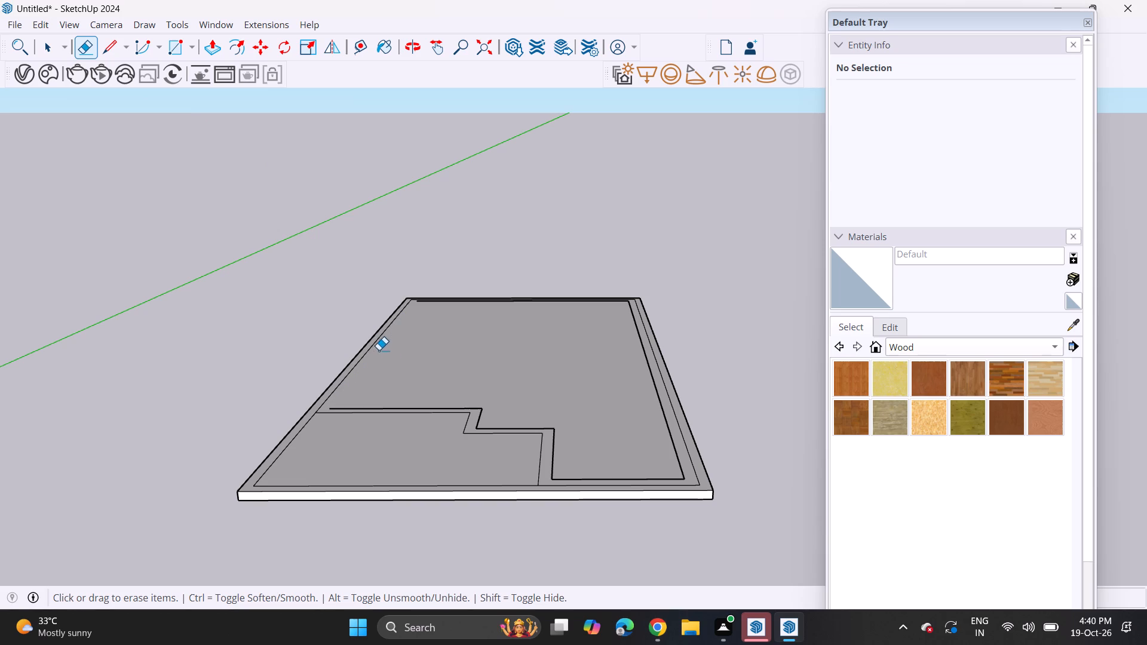
pyautogui.click(676, 450)
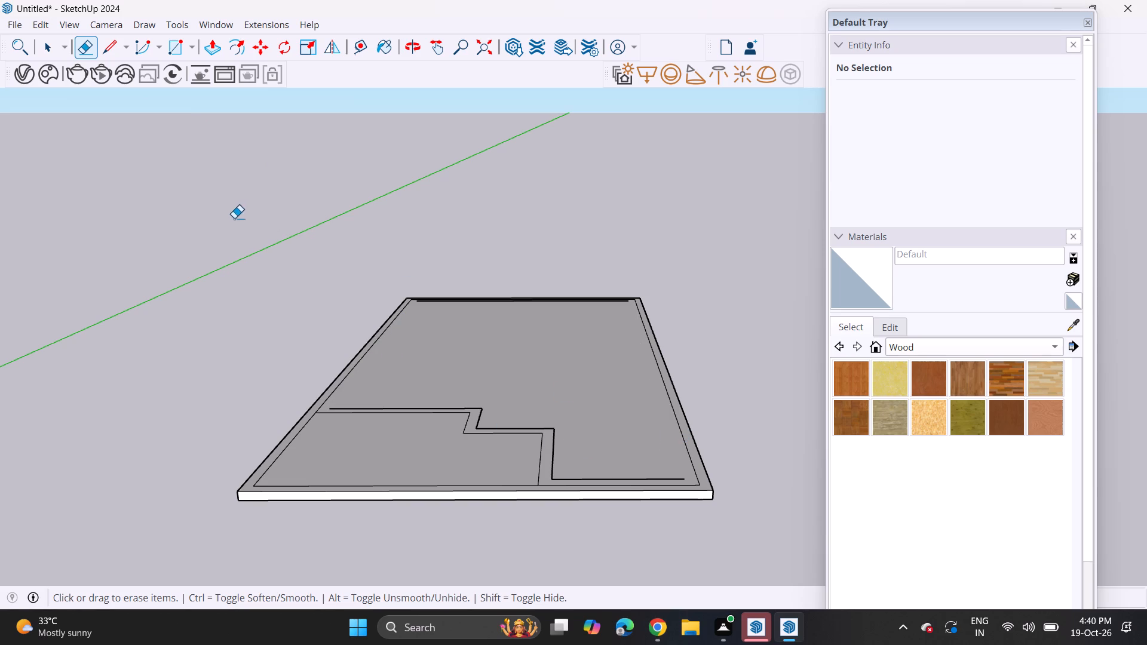
# Extend both loose ends of the stepped offset line to the border's right and left inner edges.
pyautogui.click(105, 53)
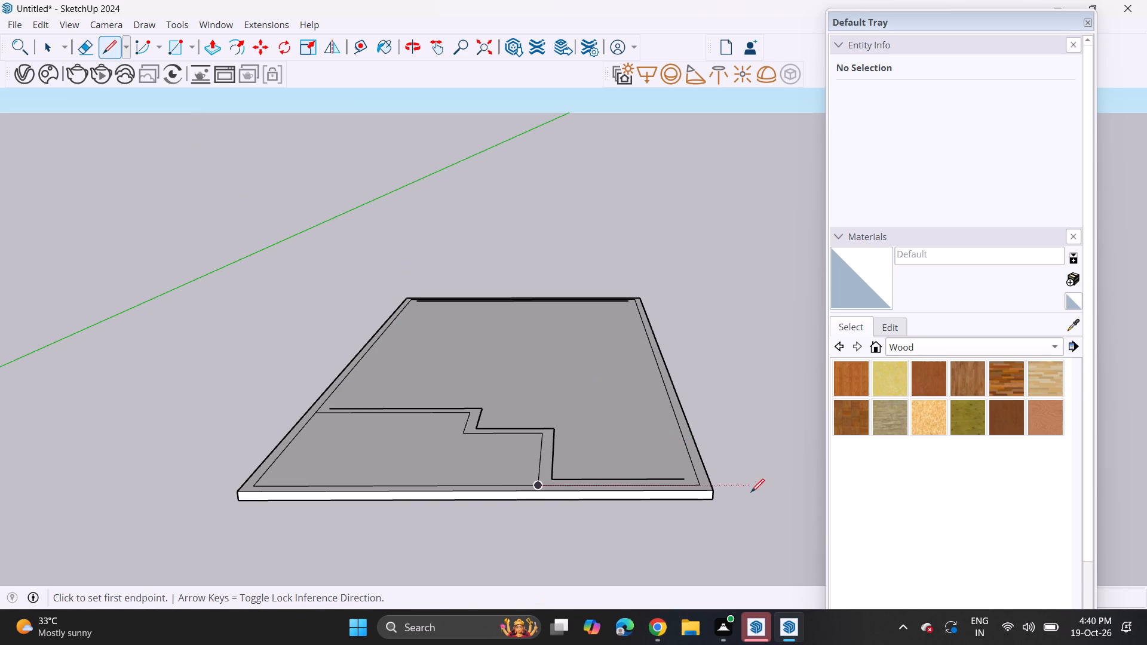
pyautogui.click(682, 480)
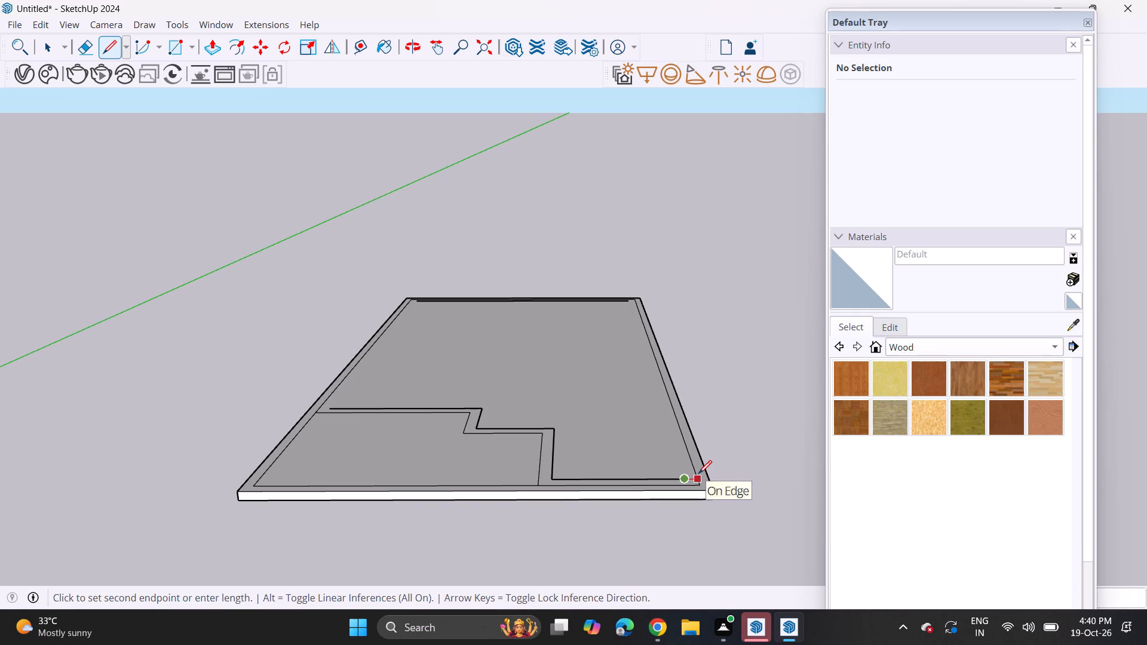
pyautogui.click(698, 474)
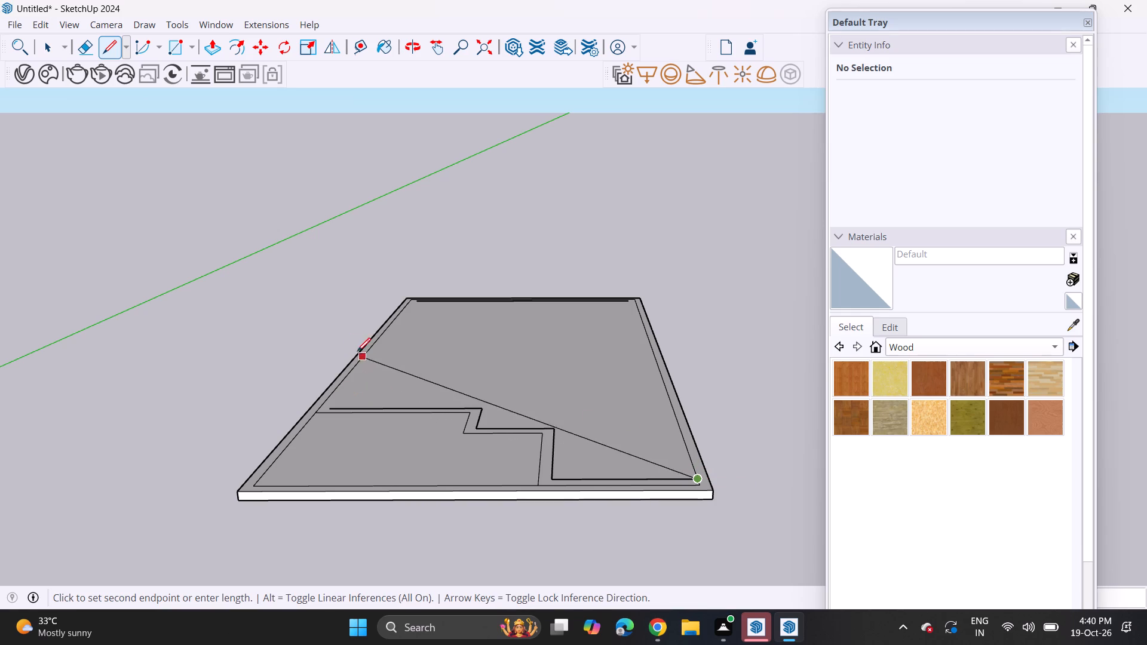
pyautogui.press('space')
pyautogui.moveTo(110, 47); pyautogui.dragTo(112, 52)
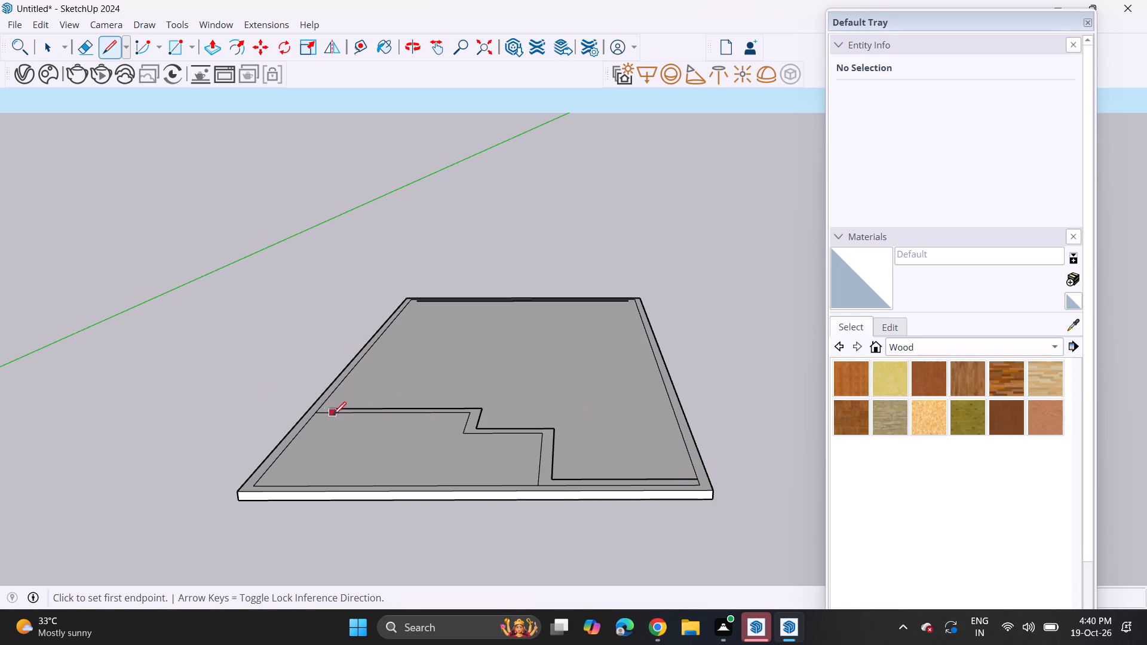
pyautogui.click(333, 407)
pyautogui.scroll(5, 315, 406)
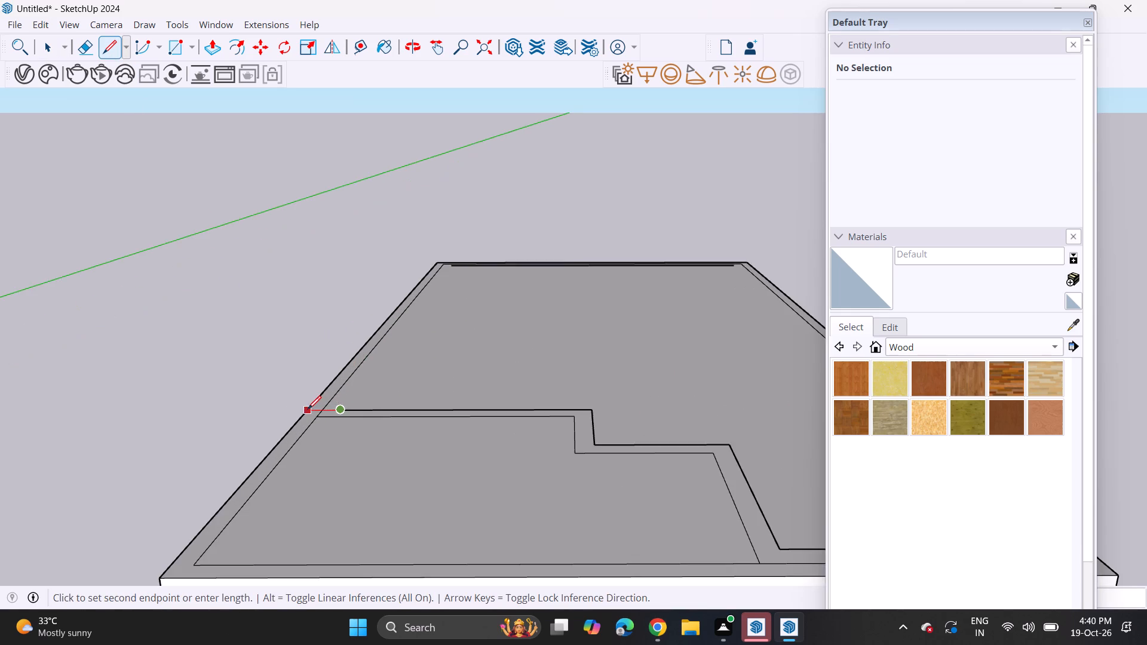
pyautogui.scroll(1, 308, 410)
pyautogui.click(329, 410)
# Draw a short line continuing the original stepped line across the left border to the slab's outer edge.
pyautogui.scroll(-3, 310, 417)
pyautogui.scroll(3, 306, 396)
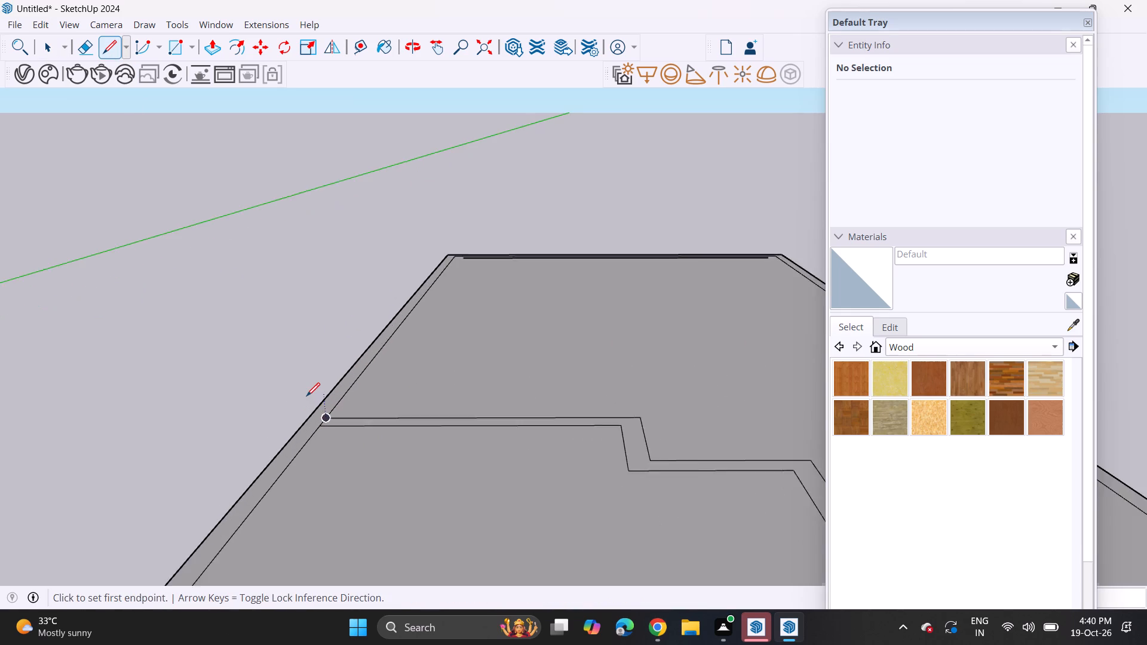
pyautogui.scroll(4, 306, 396)
pyautogui.click(335, 446)
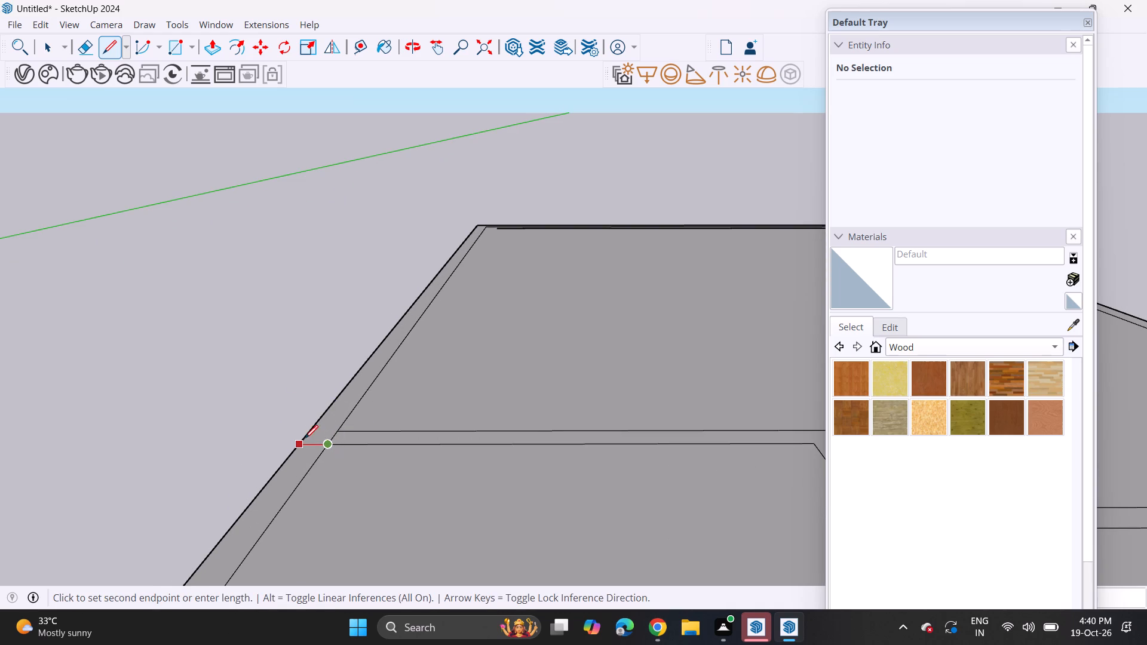
pyautogui.click(302, 437)
# Draw a short line continuing the front border's inner edge across the right border to the slab's outer edge.
pyautogui.scroll(-14, 309, 416)
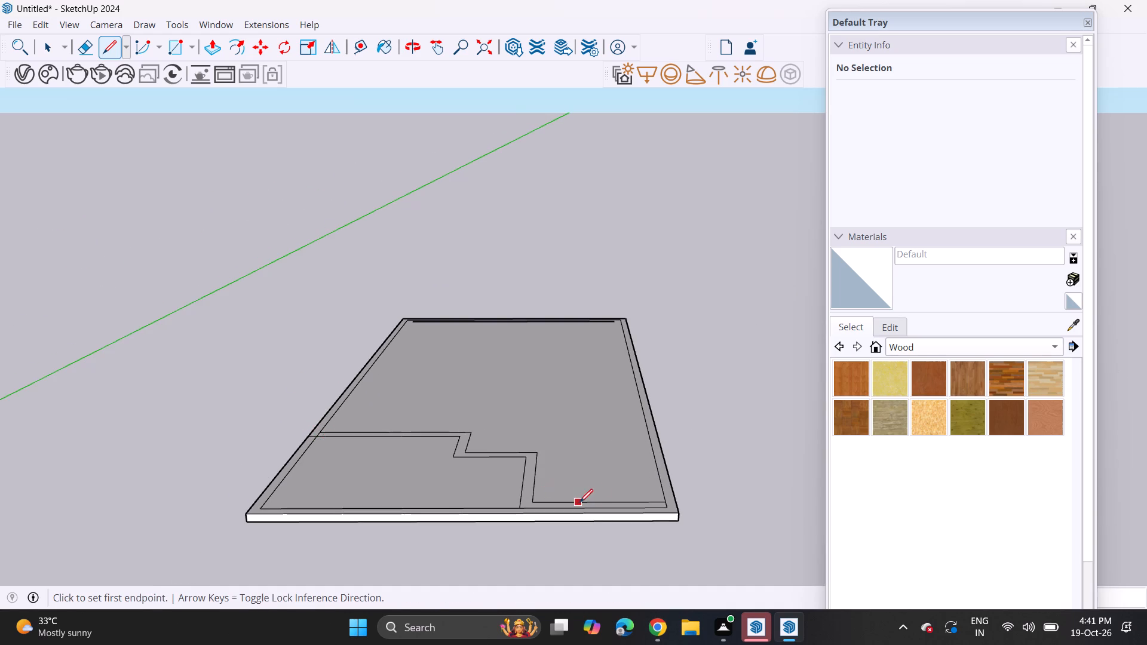
pyautogui.scroll(13, 685, 505)
pyautogui.click(650, 514)
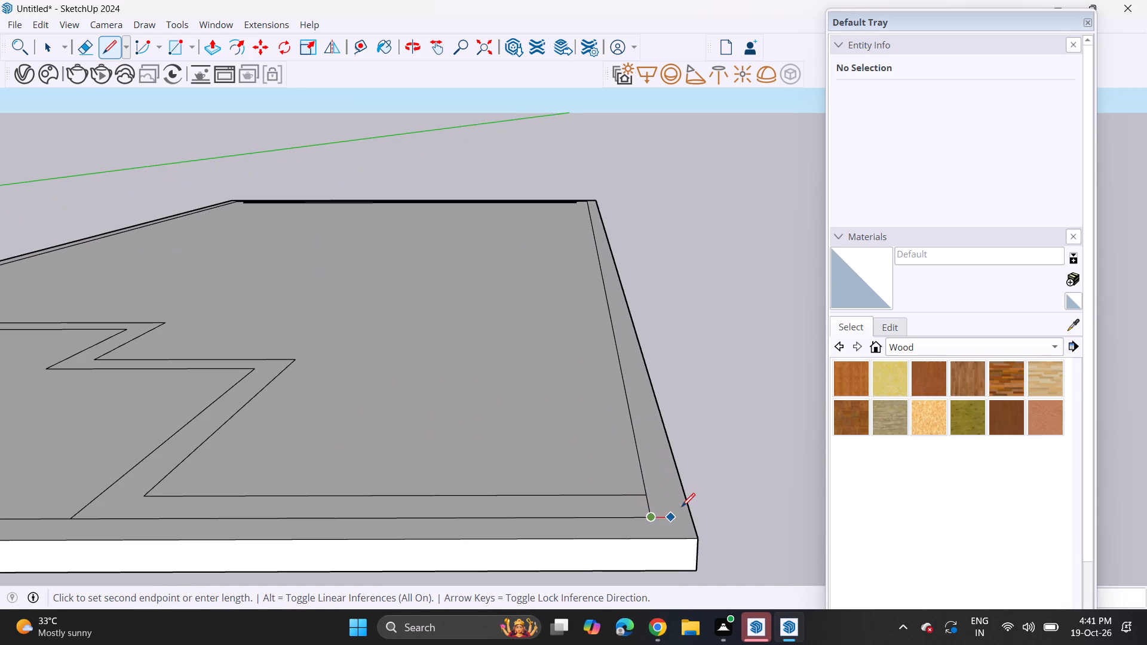
pyautogui.click(694, 520)
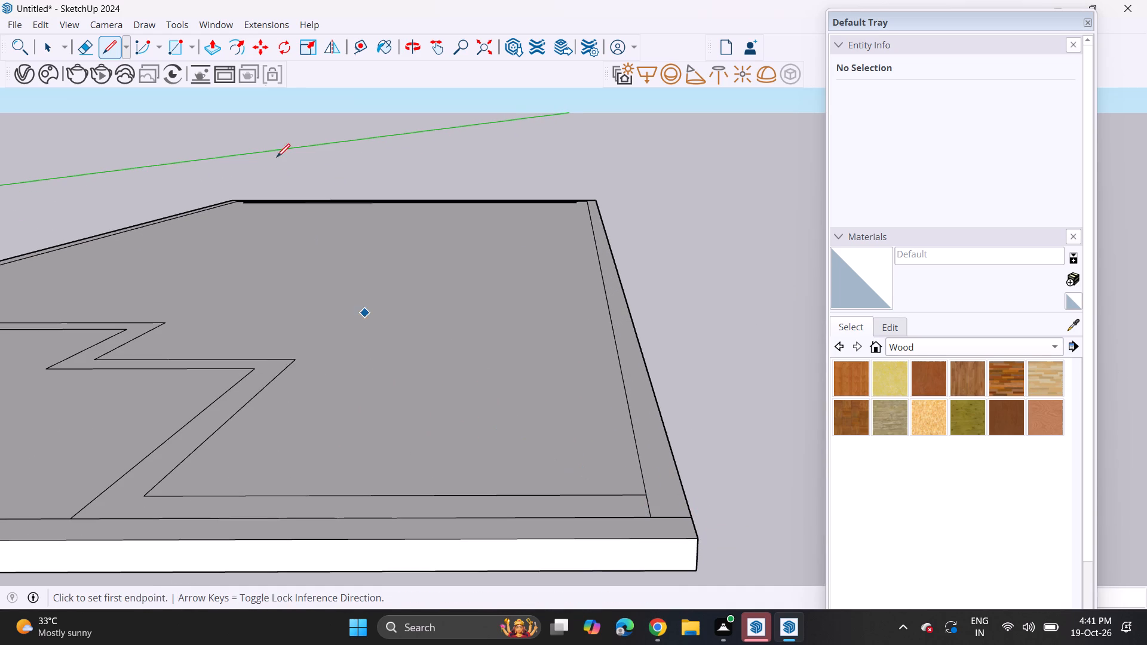
# Erase the short leftover edges across the wall strip at its front-right corner and its left junction.
pyautogui.click(81, 44)
pyautogui.moveTo(646, 503); pyautogui.dragTo(664, 497)
pyautogui.scroll(-13, 576, 459)
pyautogui.keyDown('shift'); pyautogui.moveTo(303, 387); pyautogui.dragTo(445, 451, button='middle'); pyautogui.keyUp('shift')
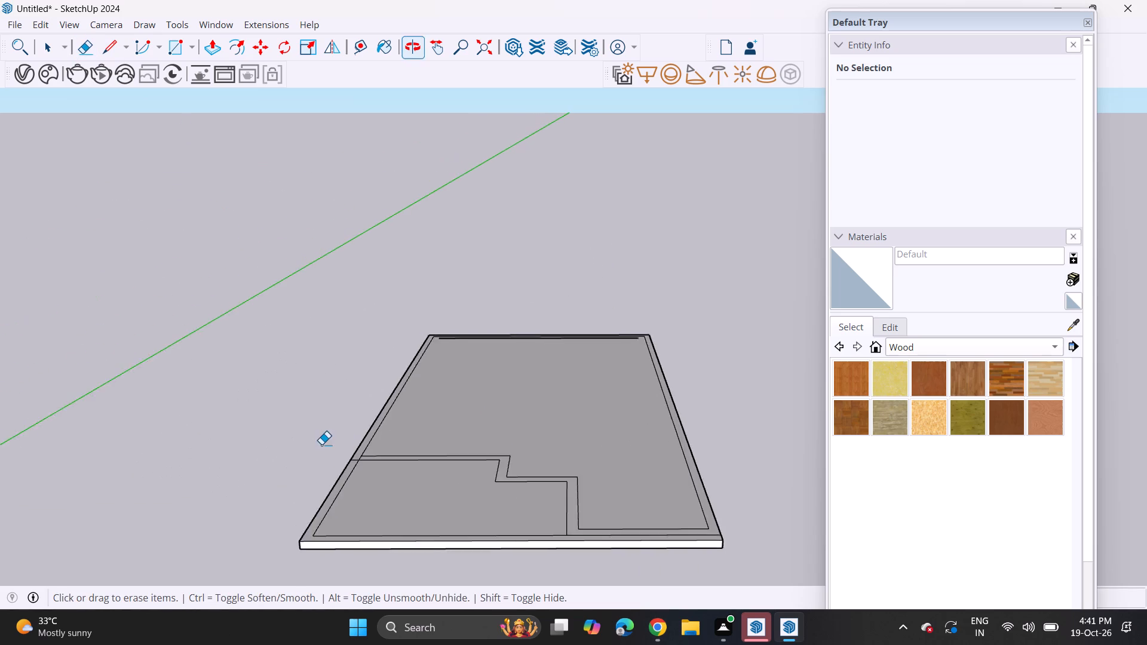
pyautogui.scroll(5, 298, 439)
pyautogui.scroll(15, 421, 463)
pyautogui.moveTo(381, 486); pyautogui.dragTo(361, 489)
pyautogui.scroll(-3, 357, 487)
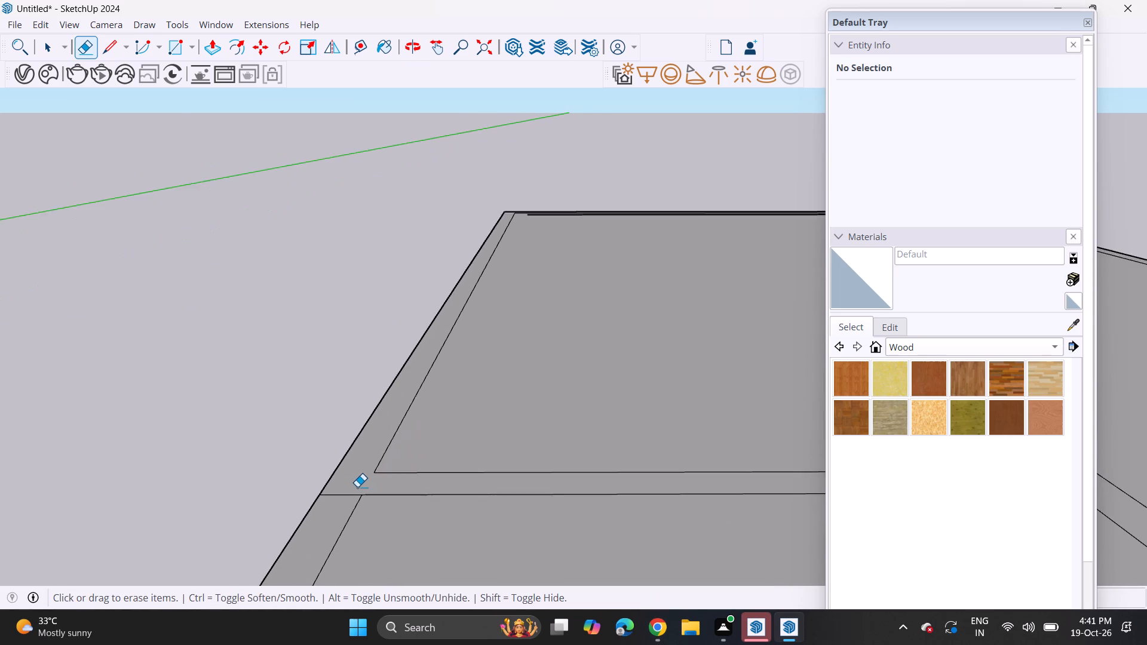
# Erase the stray line running just inside the rear border of the slab.
pyautogui.scroll(-12, 357, 487)
pyautogui.moveTo(561, 208); pyautogui.dragTo(544, 320, button='middle')
pyautogui.scroll(8, 514, 180)
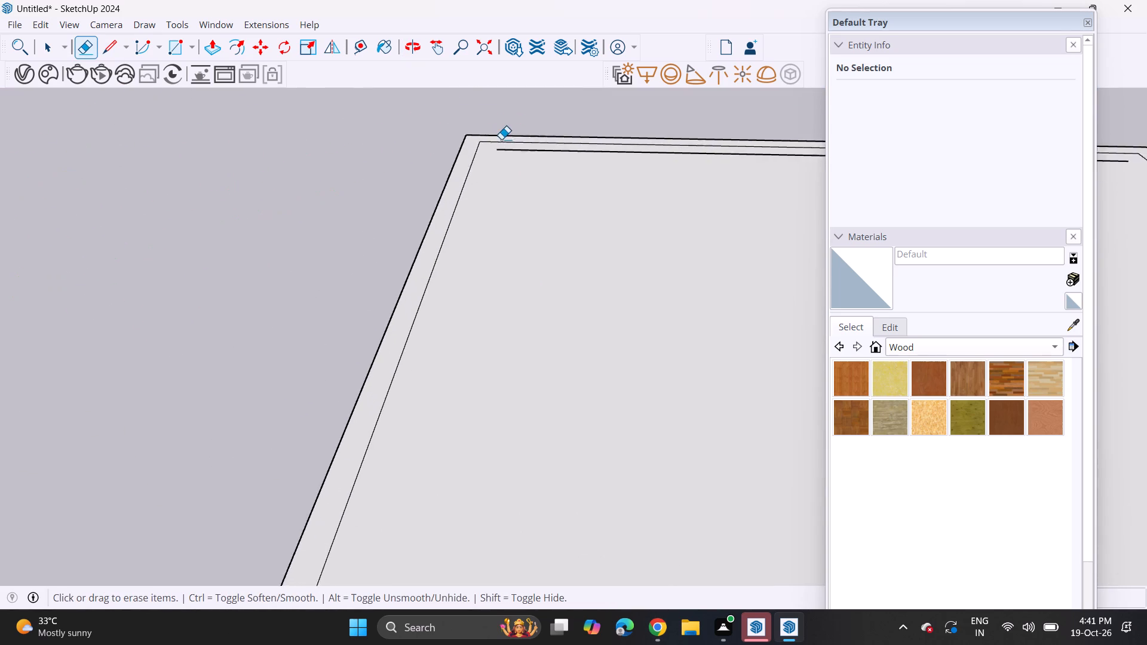
pyautogui.scroll(2, 501, 139)
pyautogui.click(508, 153)
pyautogui.click(507, 157)
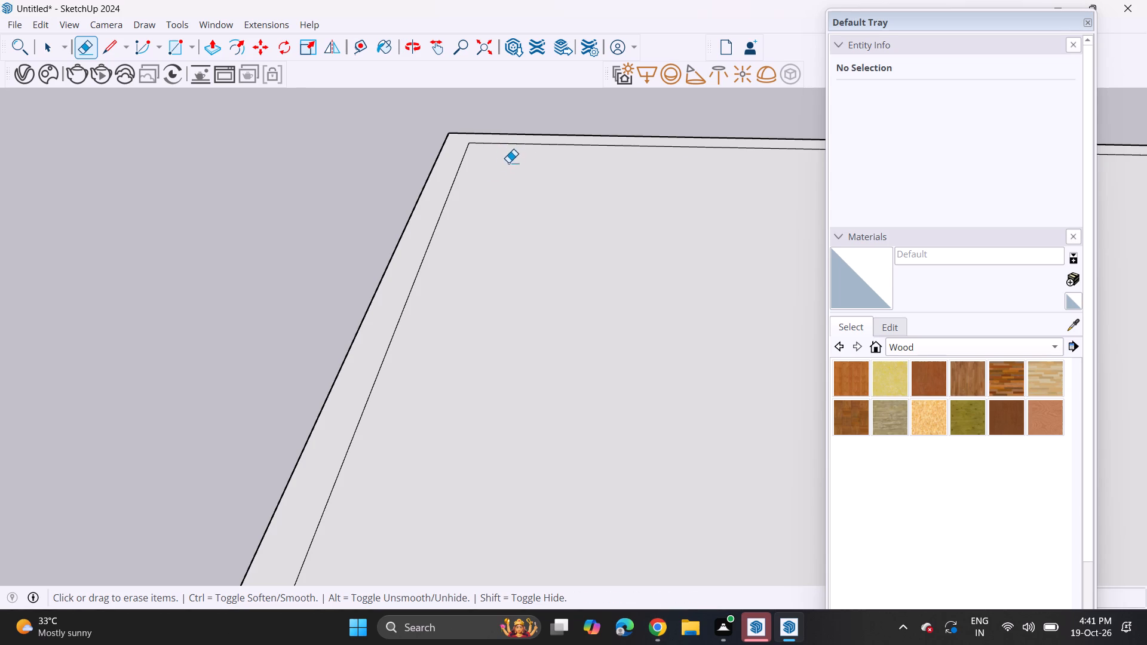
pyautogui.scroll(-20, 483, 205)
pyautogui.scroll(-1, 483, 205)
# Push/Pull the slab's right side face outward to widen the slab.
pyautogui.keyDown('shift'); pyautogui.moveTo(513, 464); pyautogui.dragTo(504, 436, button='middle'); pyautogui.keyUp('shift')
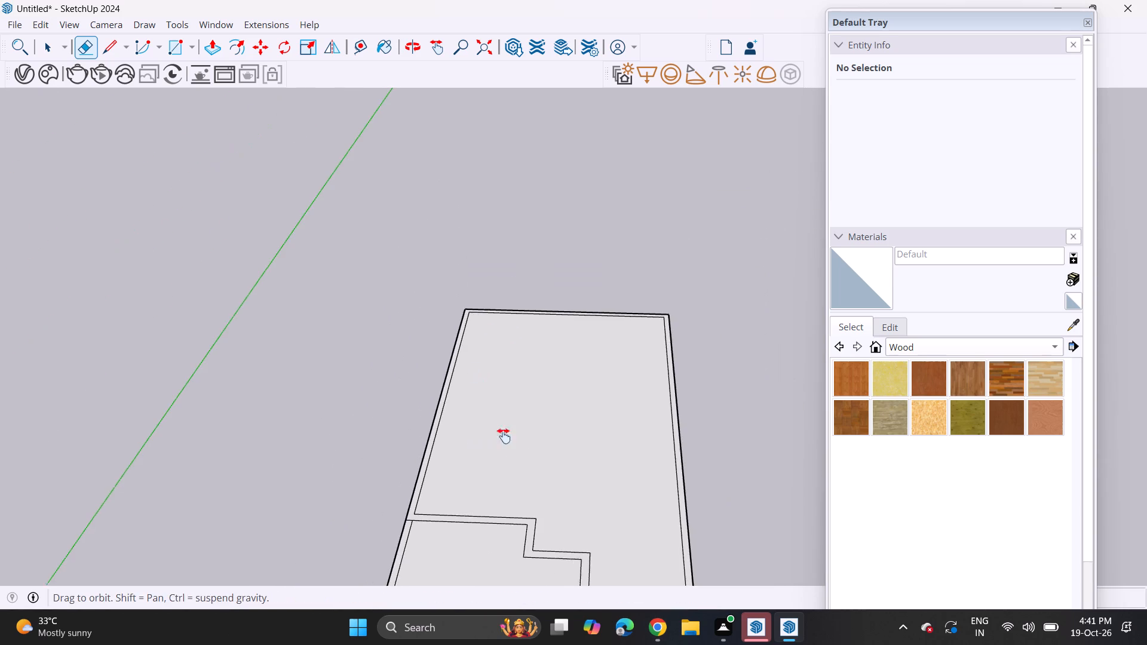
pyautogui.keyDown('shift'); pyautogui.moveTo(504, 436); pyautogui.dragTo(437, 272, button='middle'); pyautogui.keyUp('shift')
pyautogui.moveTo(484, 341); pyautogui.dragTo(485, 250, button='middle')
pyautogui.scroll(1, 488, 257)
pyautogui.moveTo(488, 257); pyautogui.dragTo(520, 304, button='middle')
pyautogui.scroll(5, 517, 325)
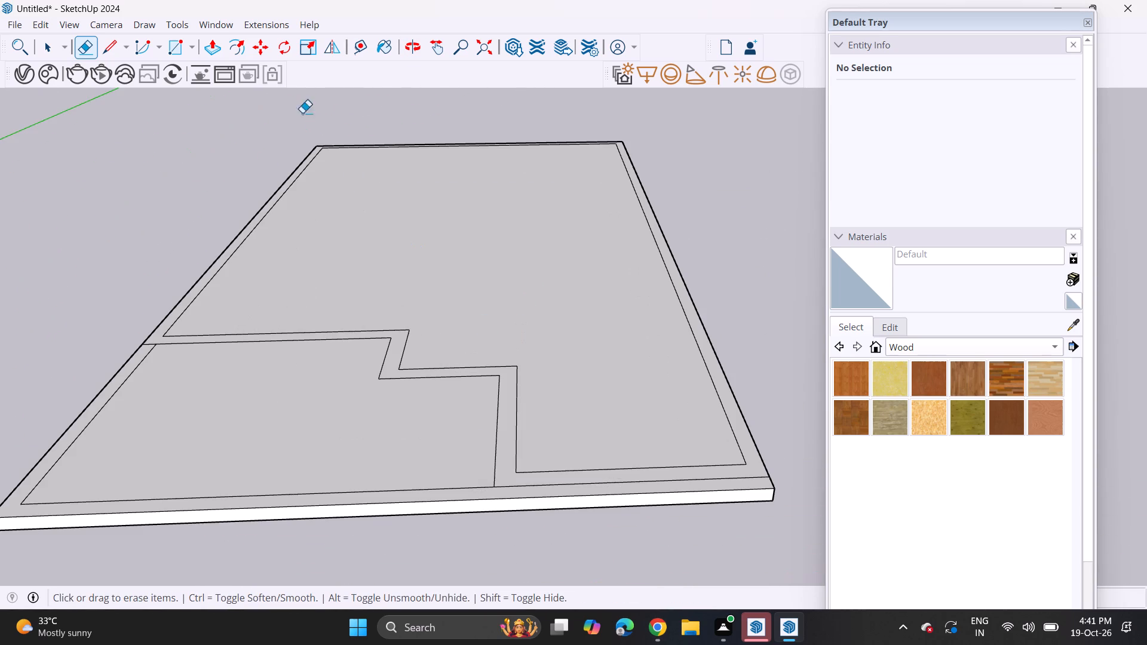
pyautogui.click(210, 41)
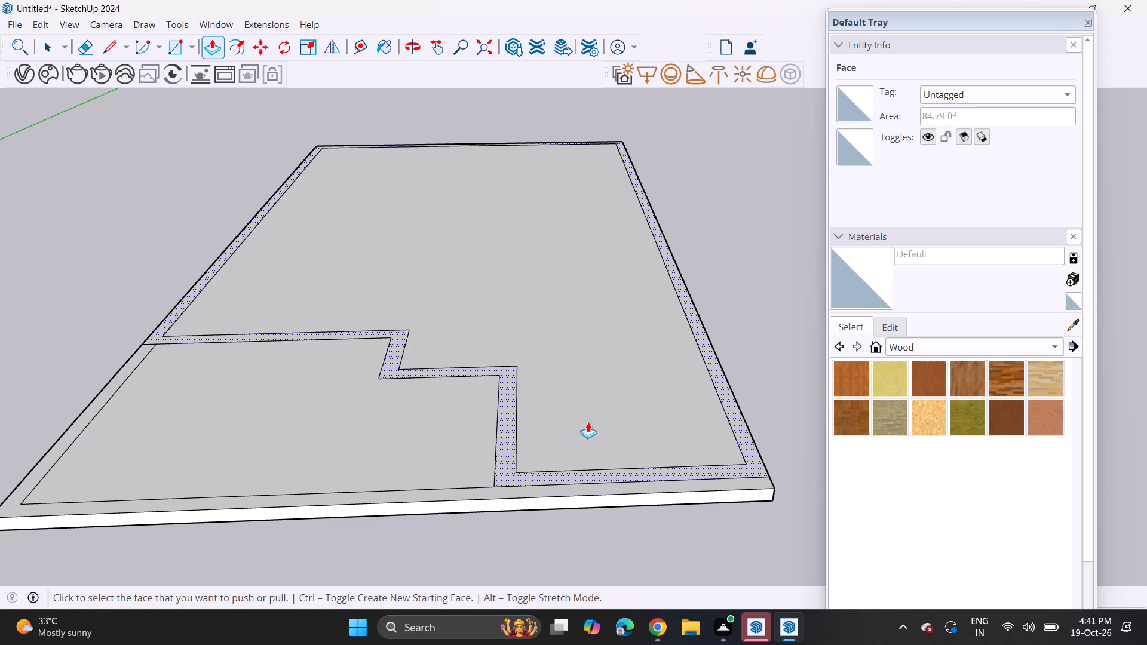
pyautogui.moveTo(638, 445); pyautogui.dragTo(436, 436, button='middle')
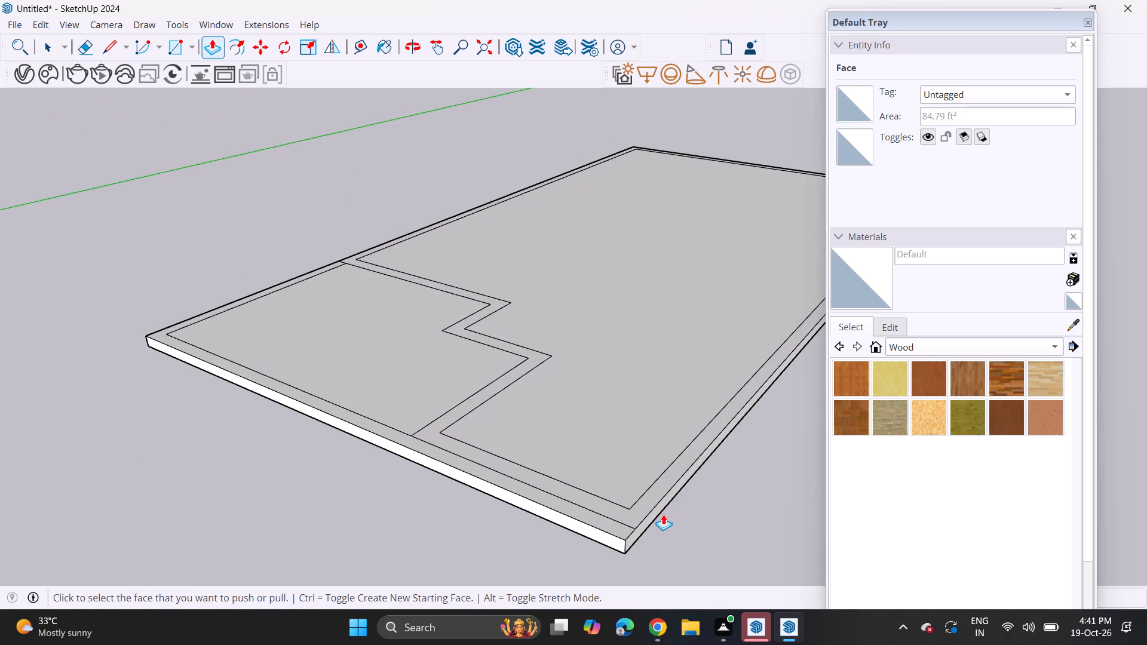
pyautogui.click(663, 506)
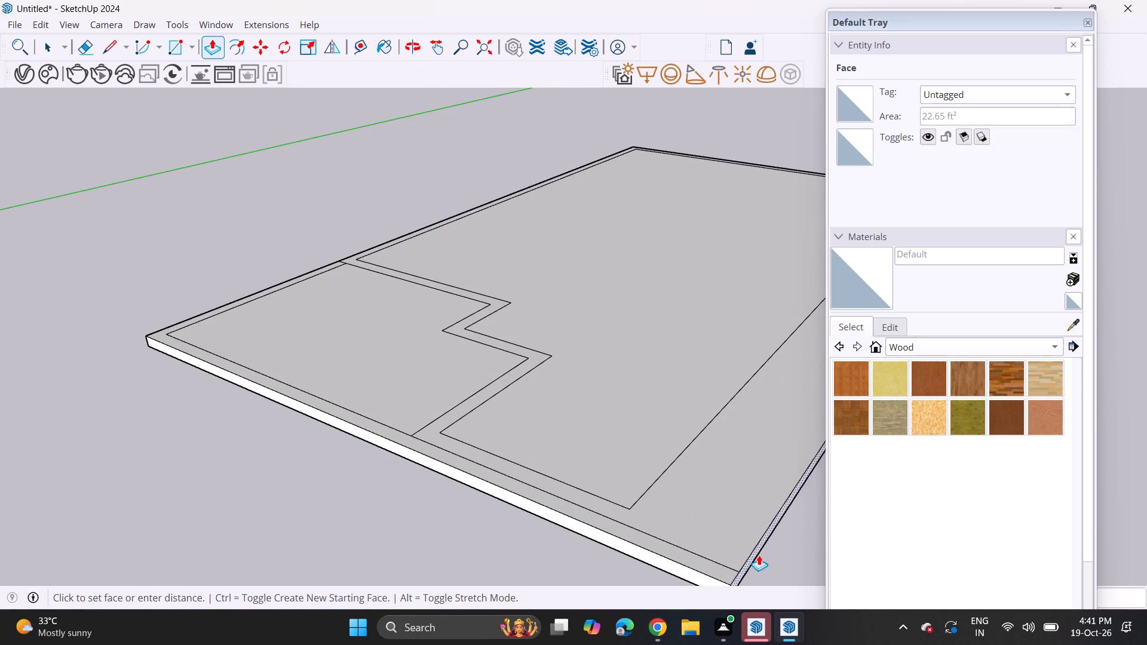
pyautogui.scroll(-4, 757, 557)
pyautogui.moveTo(713, 538); pyautogui.dragTo(673, 458, button='middle')
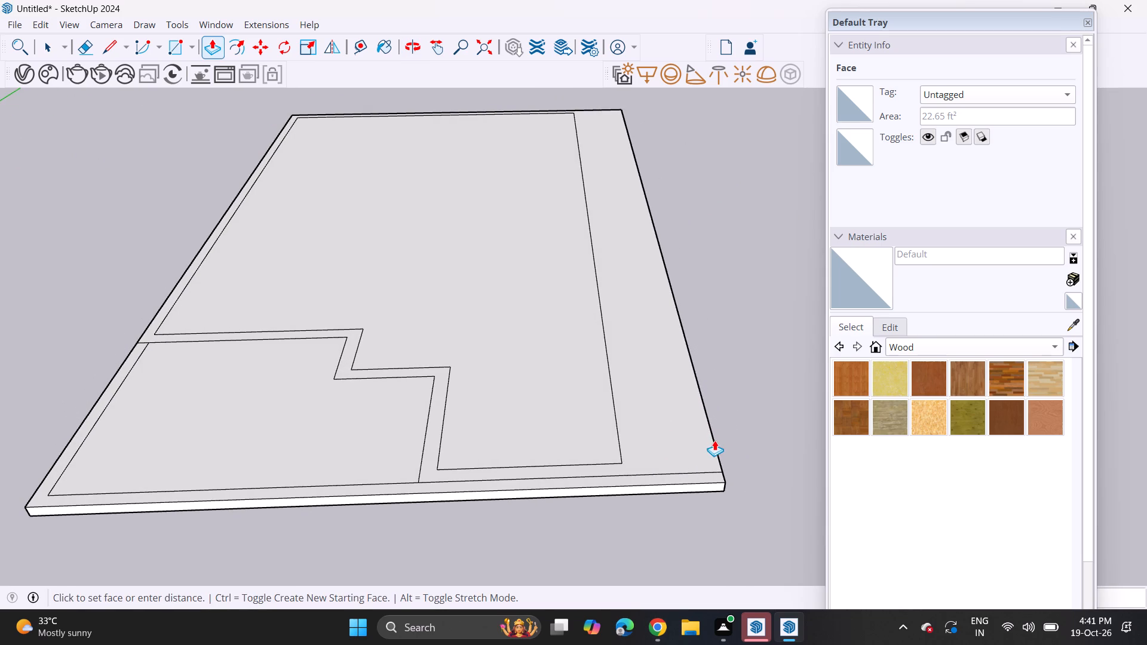
pyautogui.click(733, 437)
# Move the right border's inner line outward so the border roughly matches the width of the other sides.
pyautogui.press('space')
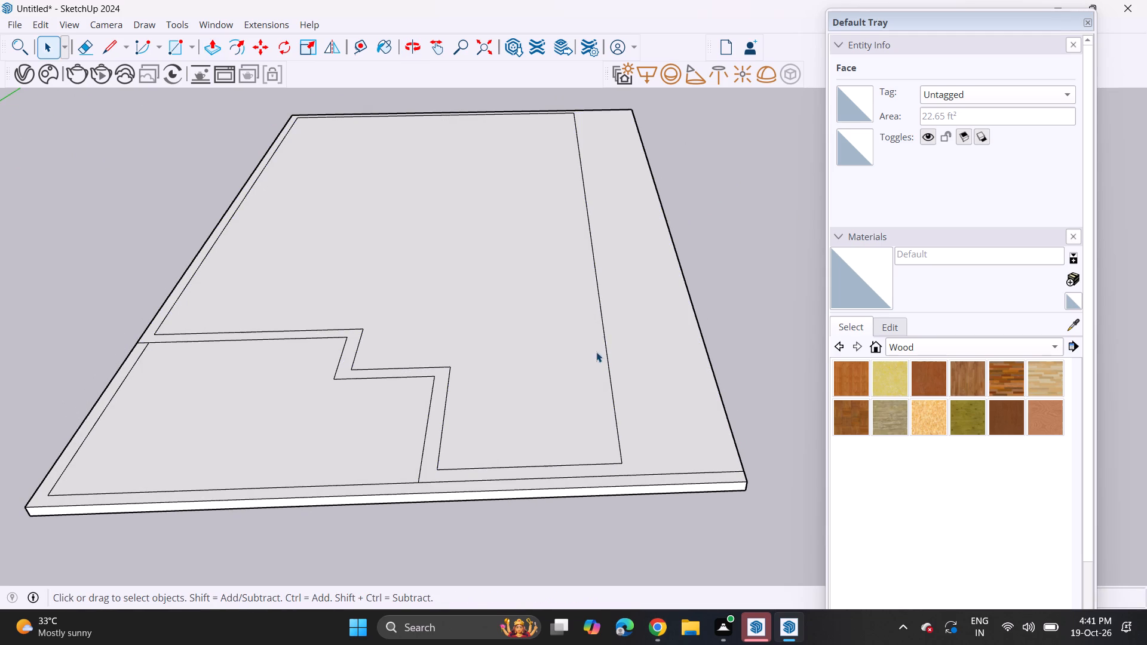
pyautogui.click(605, 331)
pyautogui.press('m')
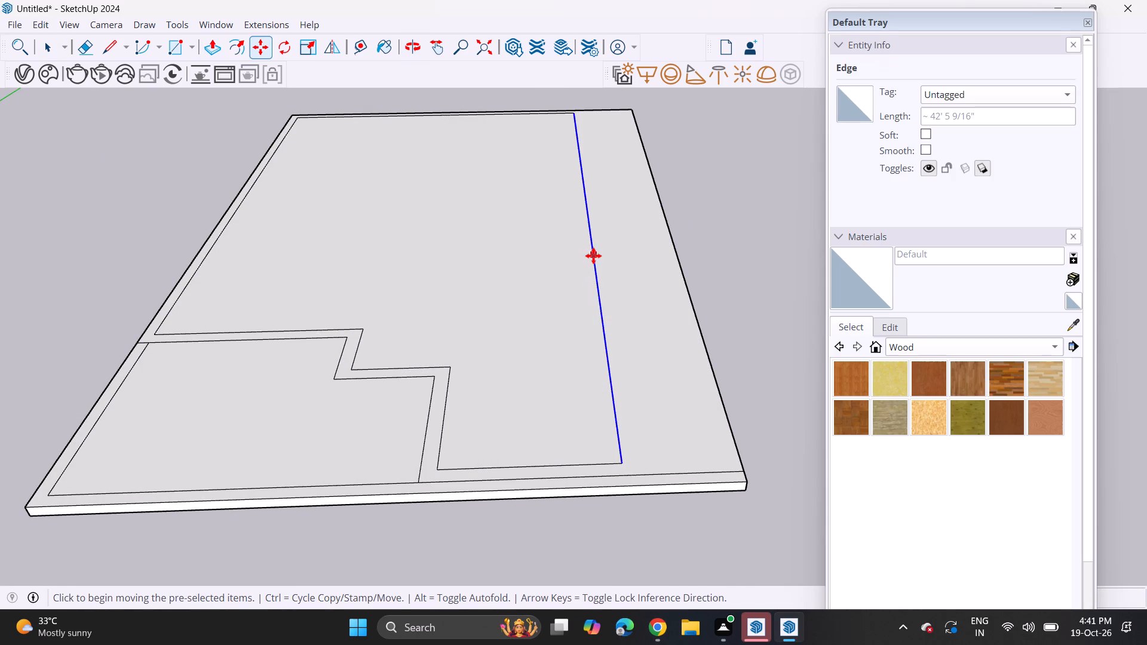
pyautogui.click(593, 256)
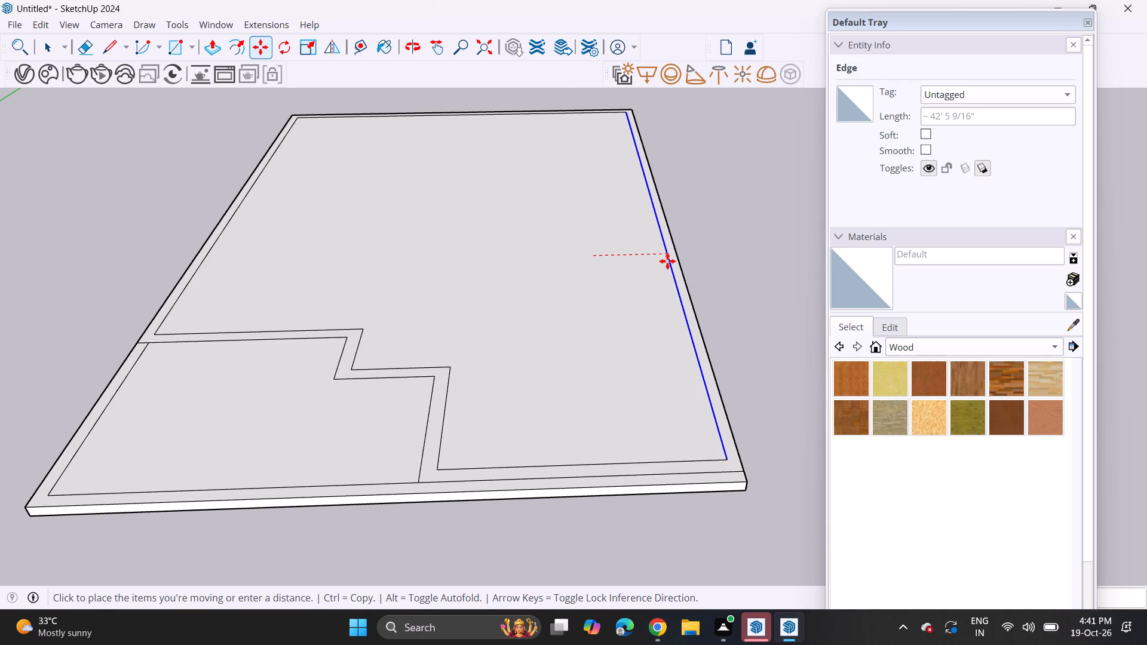
pyautogui.click(667, 261)
pyautogui.press('space')
pyautogui.click(709, 262)
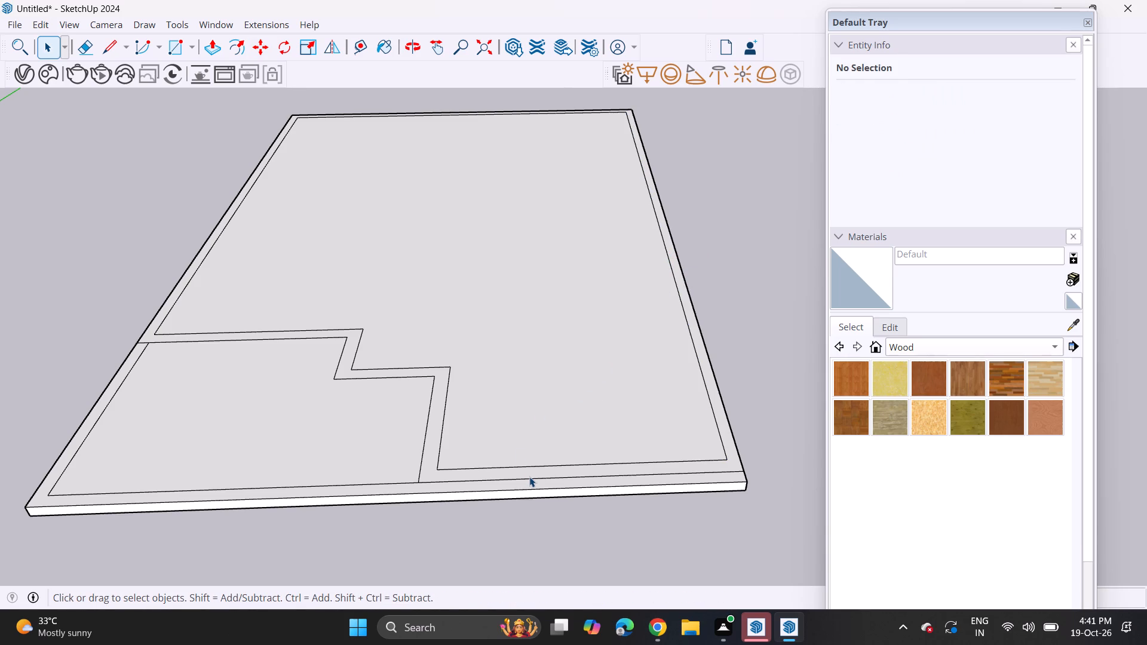
# Extrude the continuous wall strip around the large stepped room upward 10'.
pyautogui.click(224, 43)
pyautogui.click(211, 53)
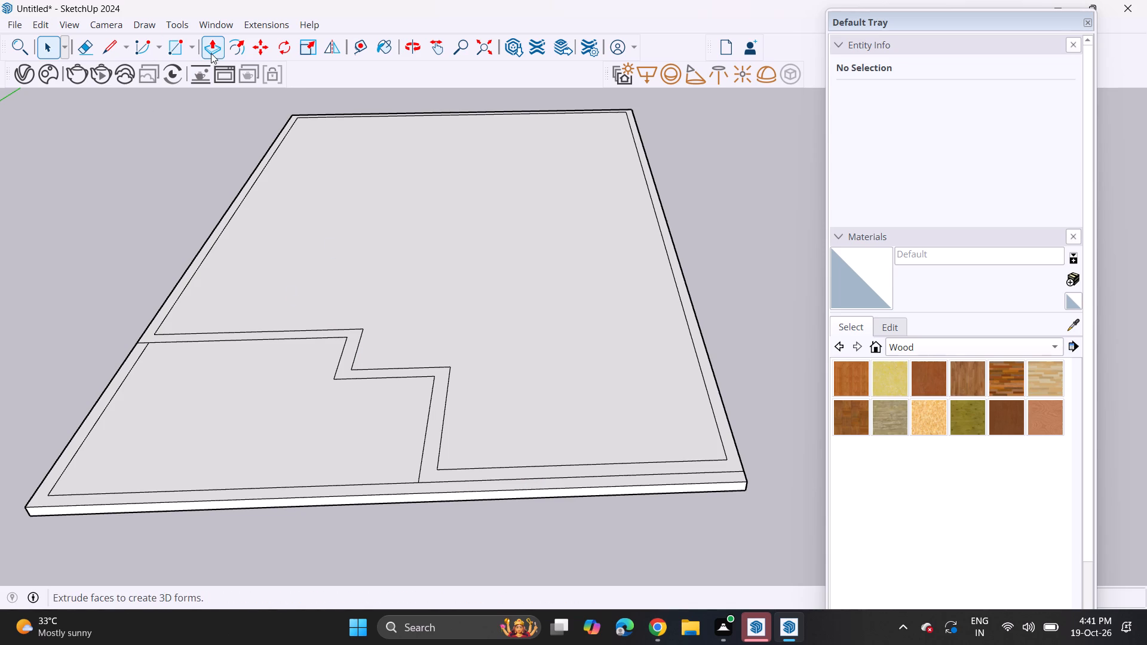
pyautogui.click(354, 349)
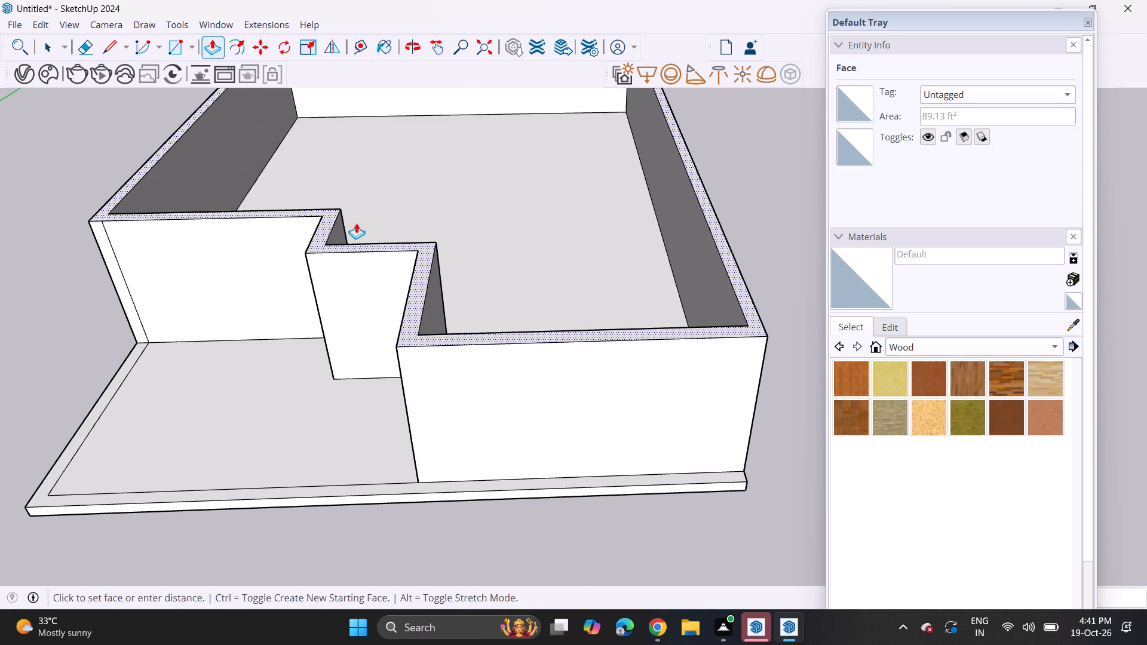
pyautogui.write("10'")
pyautogui.press('Return')
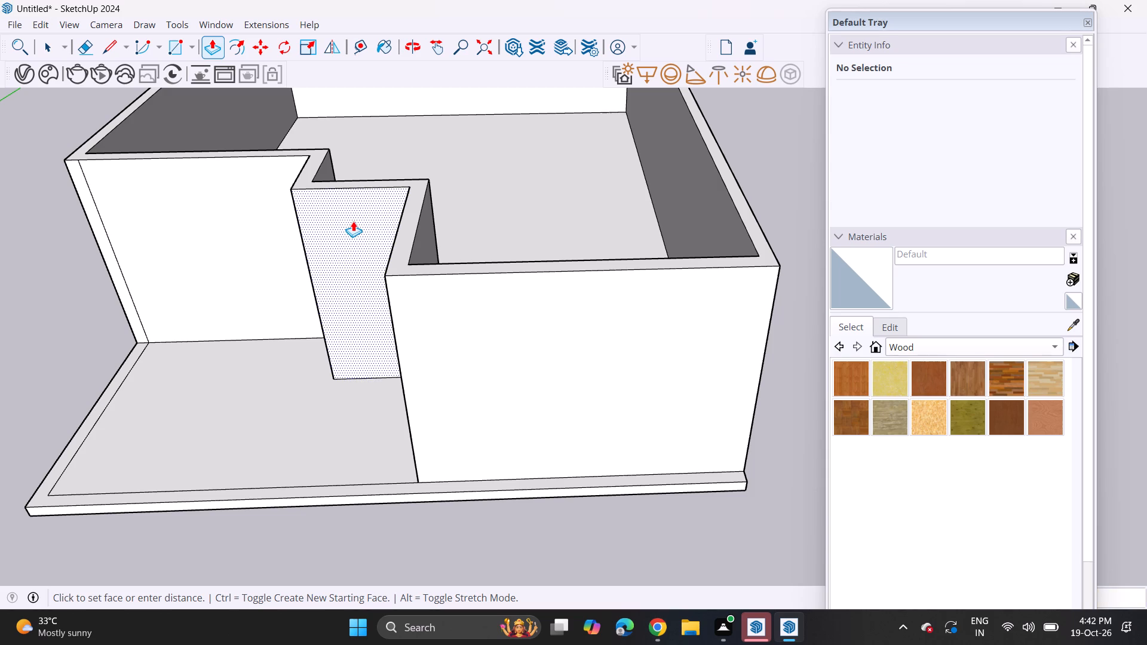
# Draw a short line across the wall's top face at the step corner beside the projecting front-right wall.
pyautogui.moveTo(410, 299); pyautogui.dragTo(411, 149, button='middle')
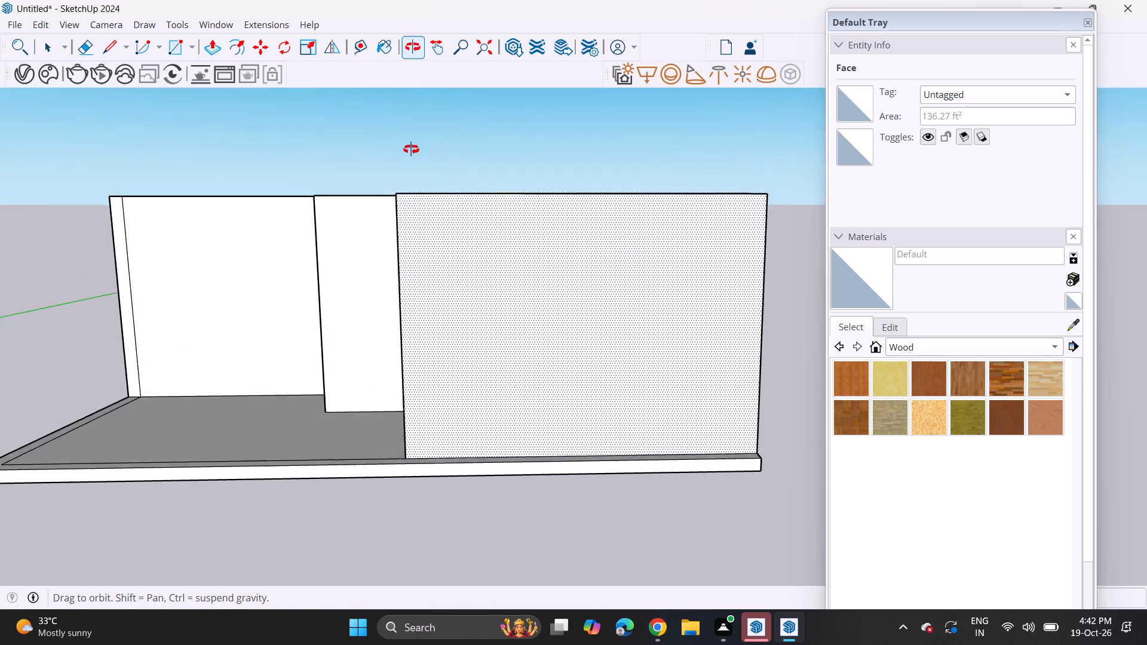
pyautogui.moveTo(411, 149); pyautogui.dragTo(411, 137, button='middle')
pyautogui.scroll(-3, 411, 137)
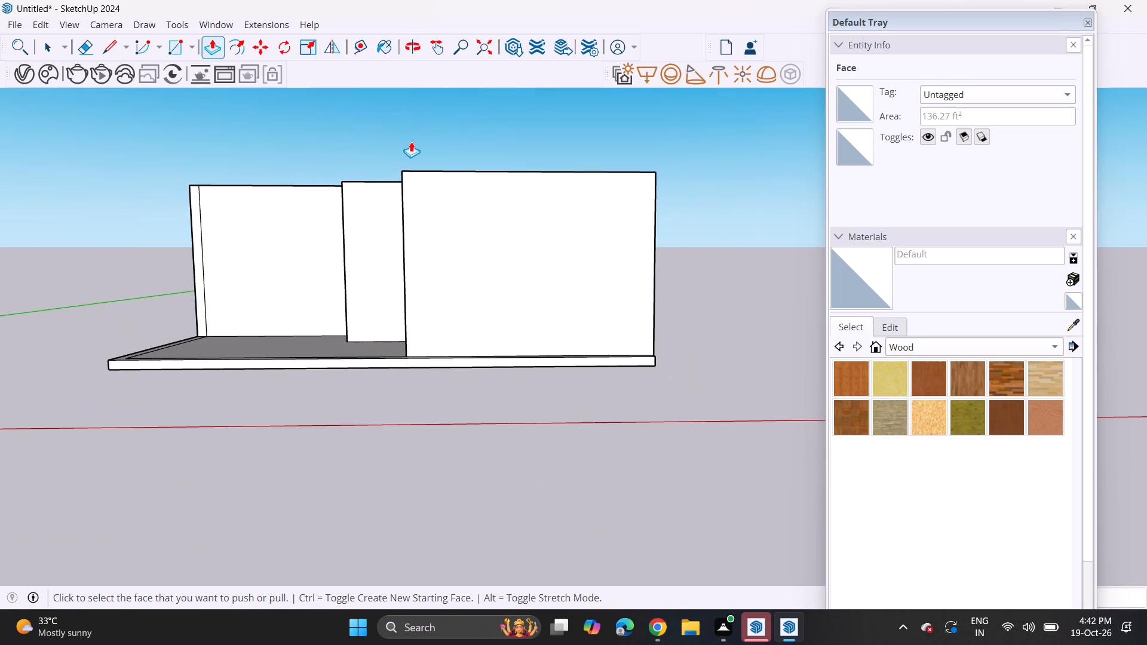
pyautogui.moveTo(439, 136); pyautogui.dragTo(486, 216, button='middle')
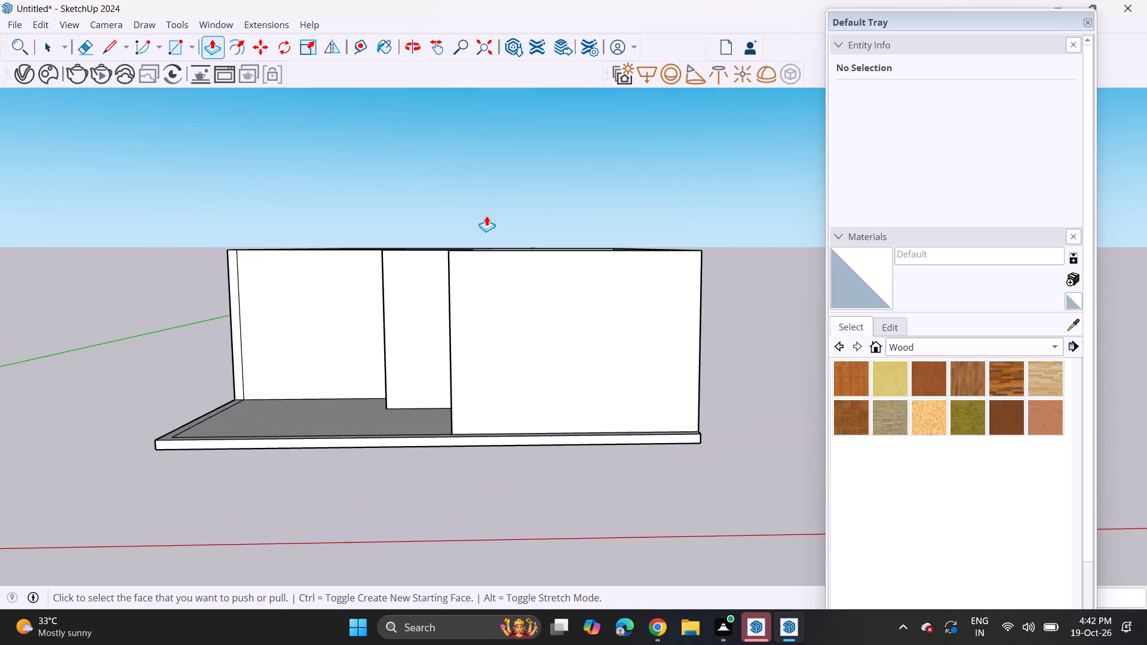
pyautogui.moveTo(486, 216); pyautogui.dragTo(480, 222, button='middle')
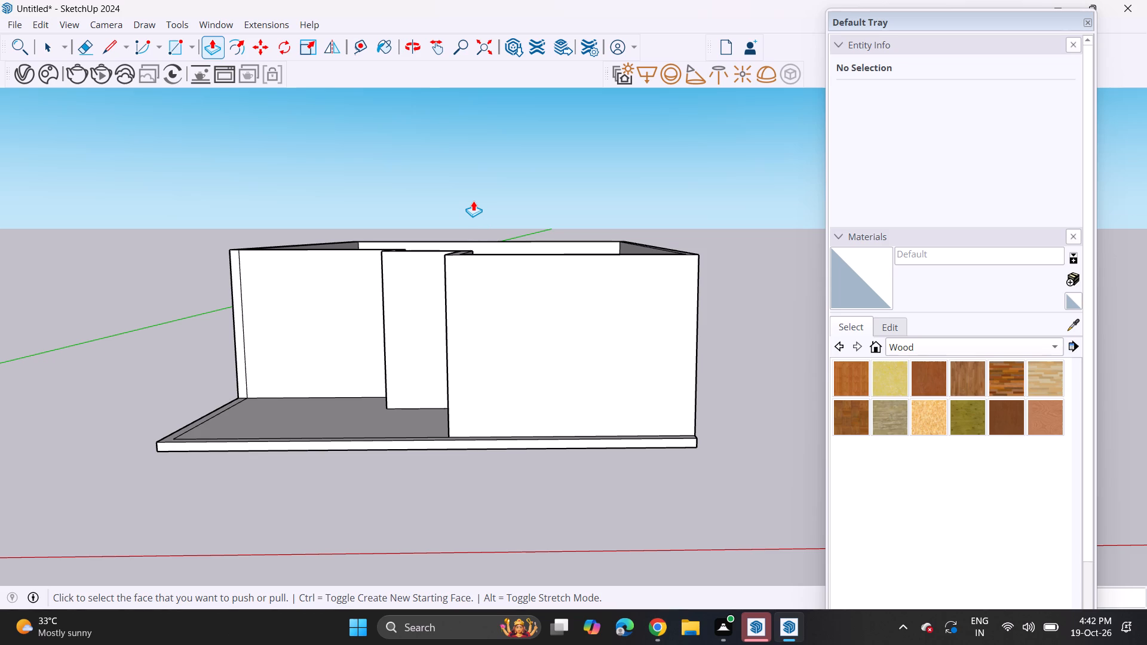
pyautogui.scroll(-1, 473, 201)
pyautogui.moveTo(461, 213); pyautogui.dragTo(474, 299, button='middle')
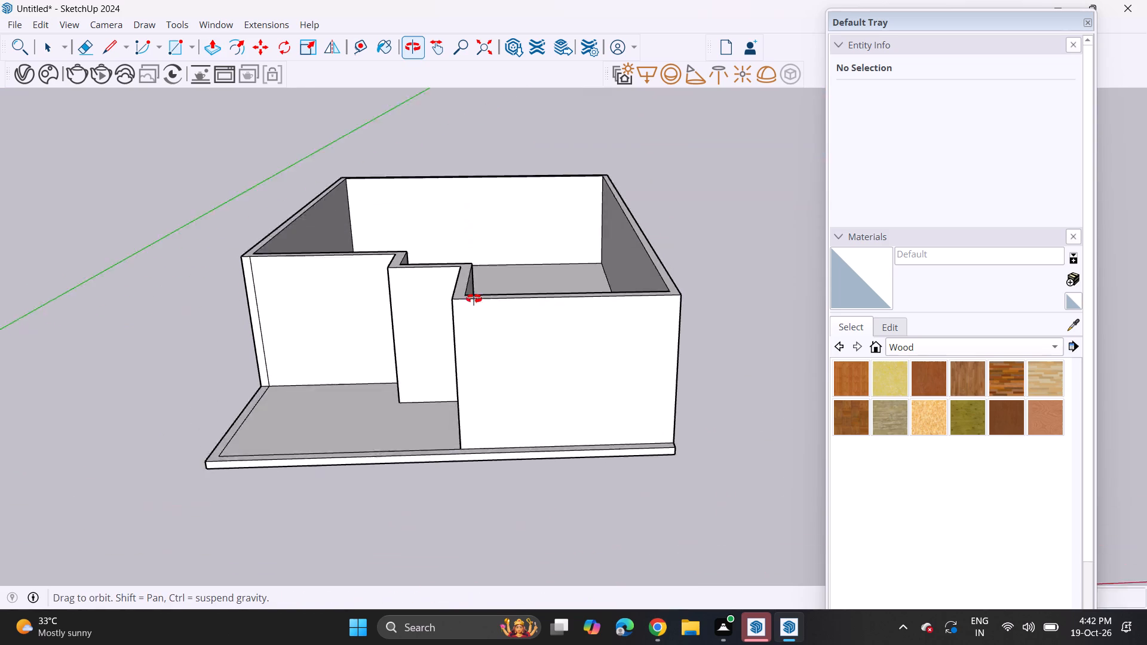
pyautogui.moveTo(474, 299); pyautogui.dragTo(479, 323, button='middle')
pyautogui.moveTo(109, 51); pyautogui.dragTo(115, 53)
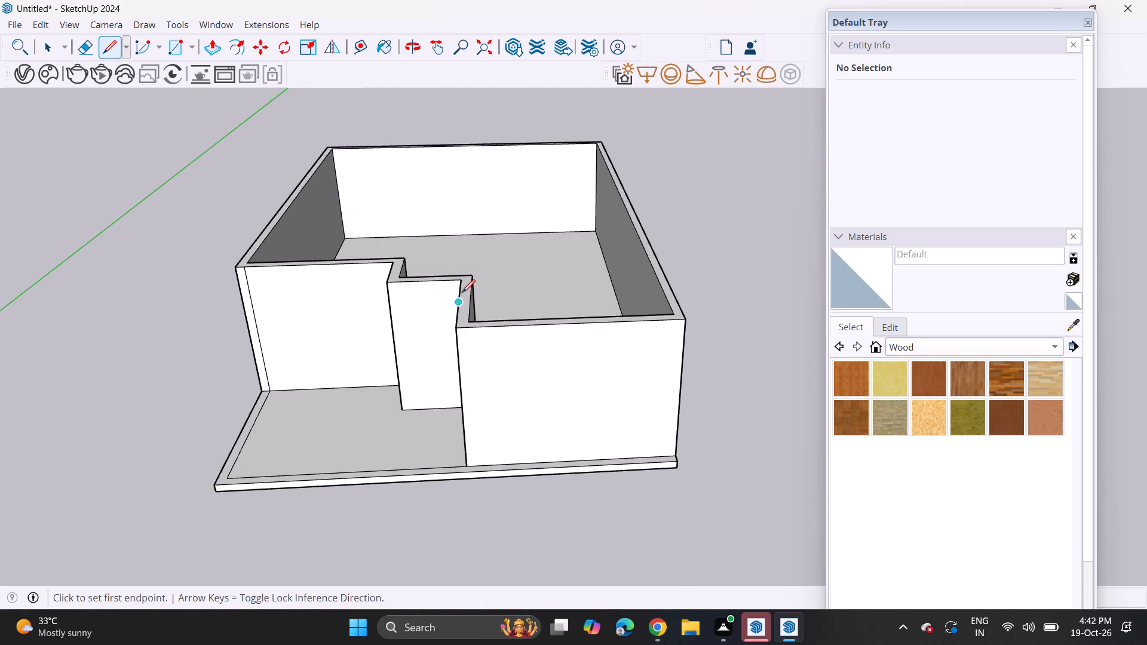
pyautogui.click(460, 285)
pyautogui.moveTo(455, 277); pyautogui.dragTo(444, 405, button='middle')
pyautogui.scroll(1, 455, 277)
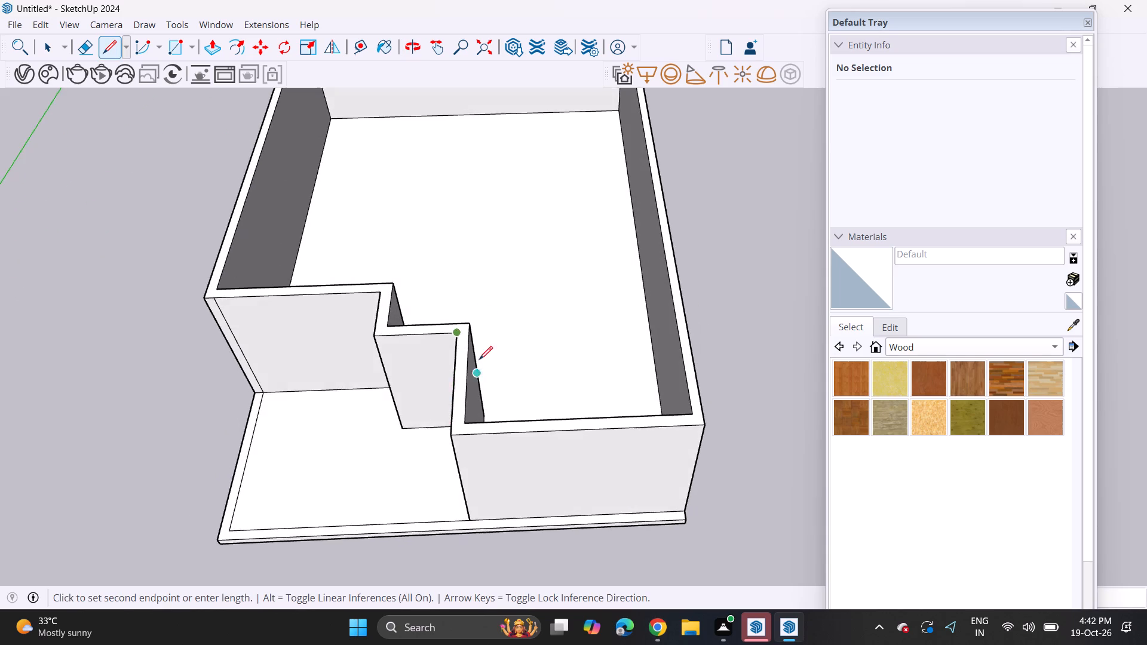
pyautogui.scroll(5, 473, 309)
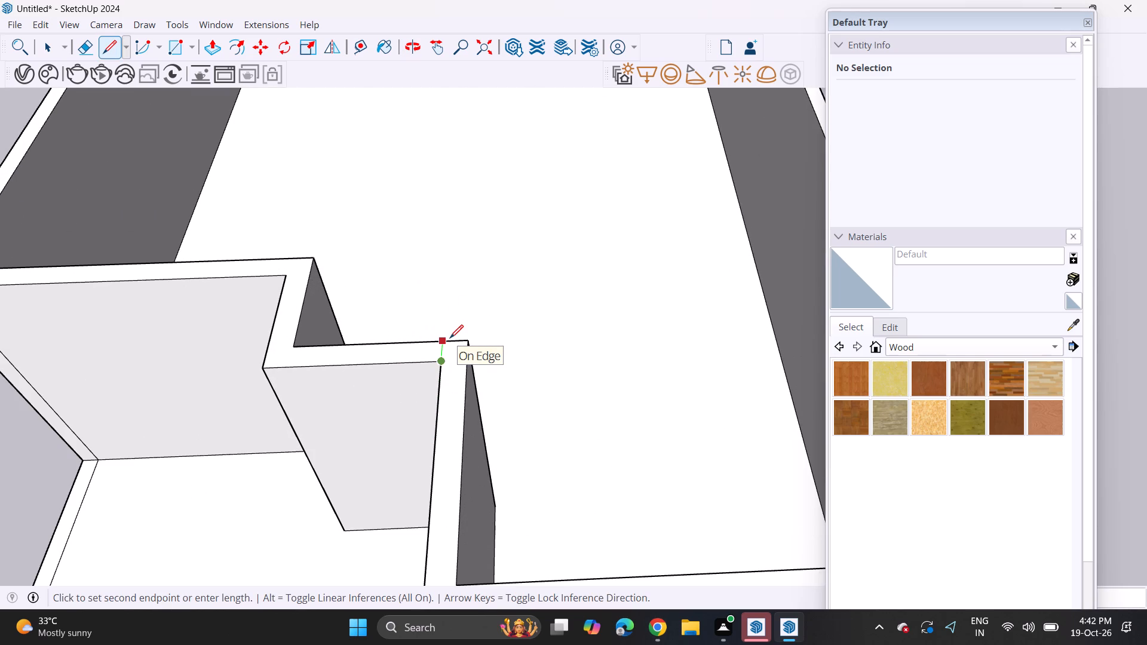
pyautogui.click(450, 338)
# Draw a short line across the rear wall's top face, aligned with the dividing line at the front step.
pyautogui.scroll(-6, 421, 274)
pyautogui.moveTo(455, 248); pyautogui.dragTo(475, 465, button='middle')
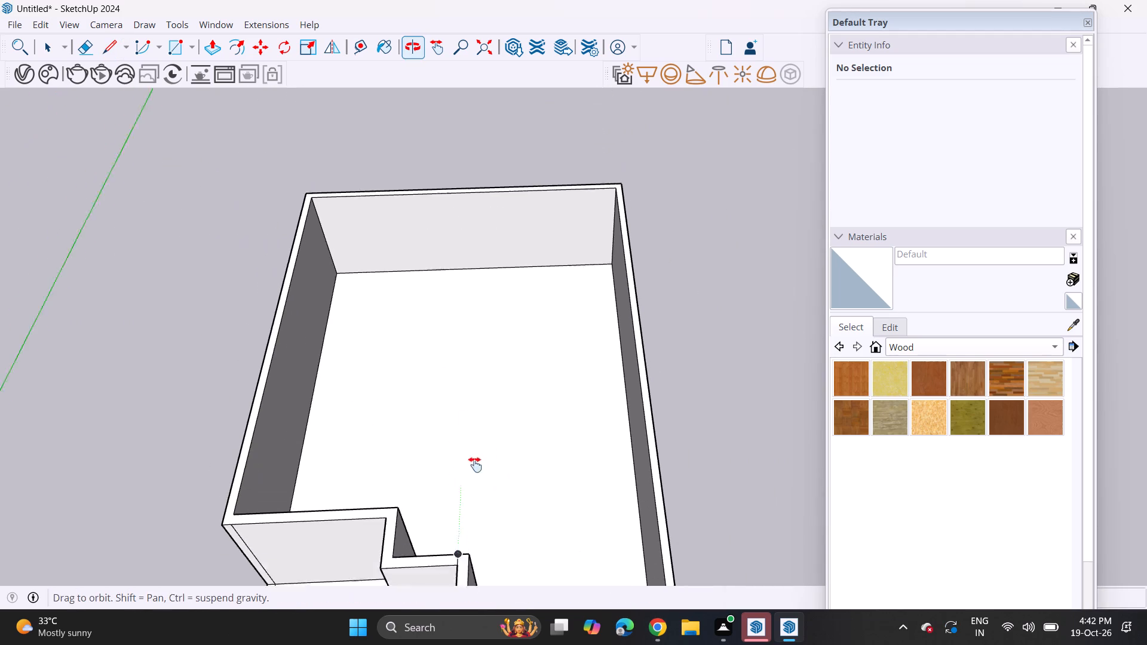
pyautogui.moveTo(475, 465); pyautogui.dragTo(476, 474, button='middle')
pyautogui.scroll(9, 474, 207)
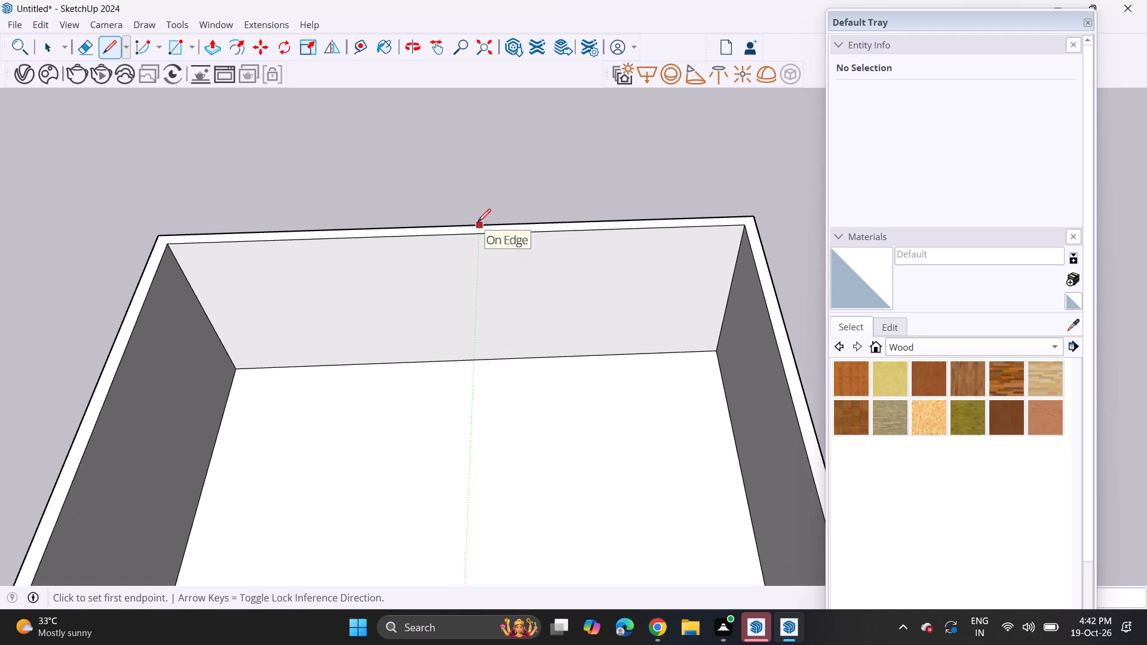
pyautogui.scroll(4, 477, 225)
pyautogui.click(478, 236)
pyautogui.click(483, 223)
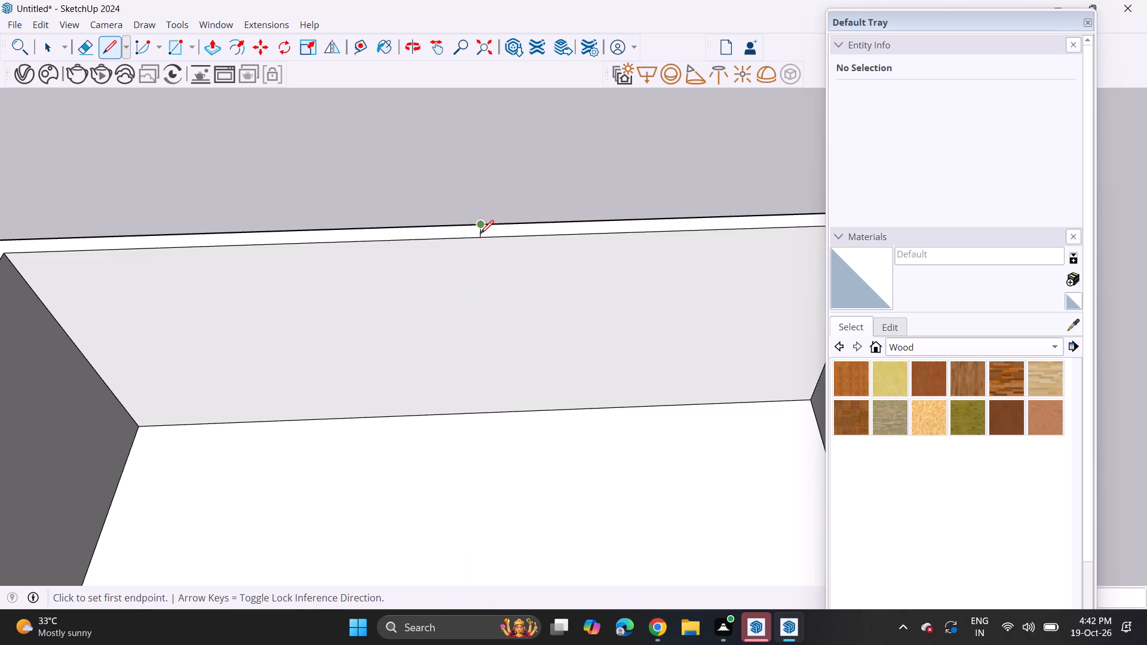
pyautogui.scroll(-4, 485, 309)
pyautogui.scroll(-4, 475, 403)
pyautogui.scroll(-2, 476, 492)
pyautogui.press('space')
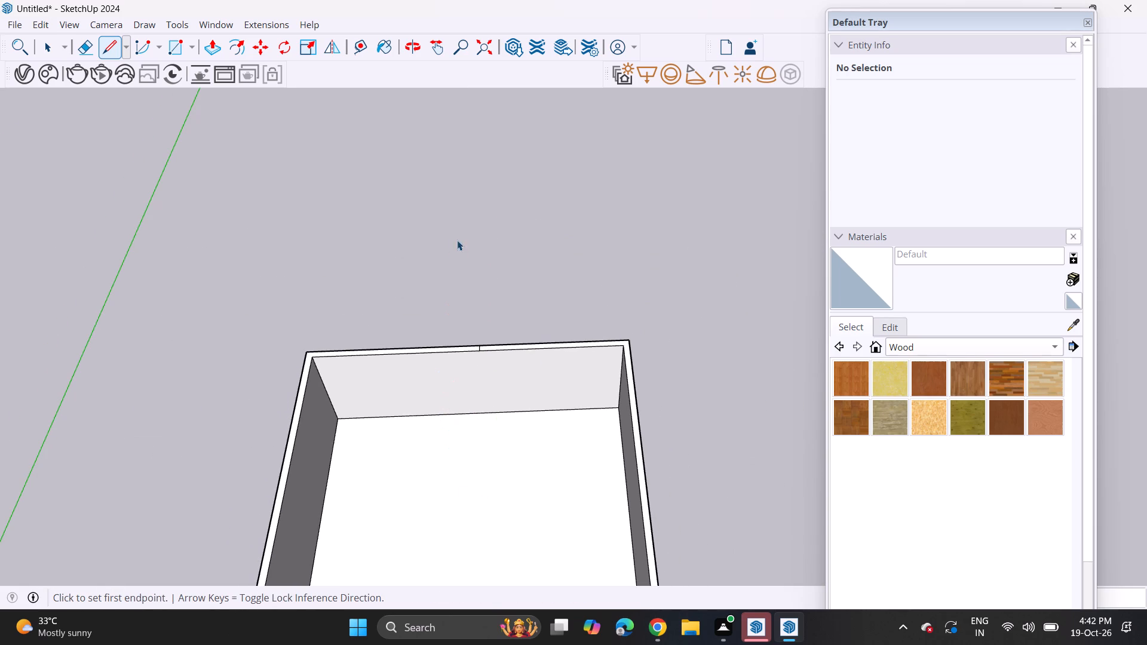
# Extrude the top face of the right-hand wall section, between the two dividing lines, upward 10'.
pyautogui.moveTo(490, 455); pyautogui.dragTo(488, 321, button='middle')
pyautogui.keyDown('shift'); pyautogui.moveTo(513, 468); pyautogui.dragTo(490, 276, button='middle'); pyautogui.keyUp('shift')
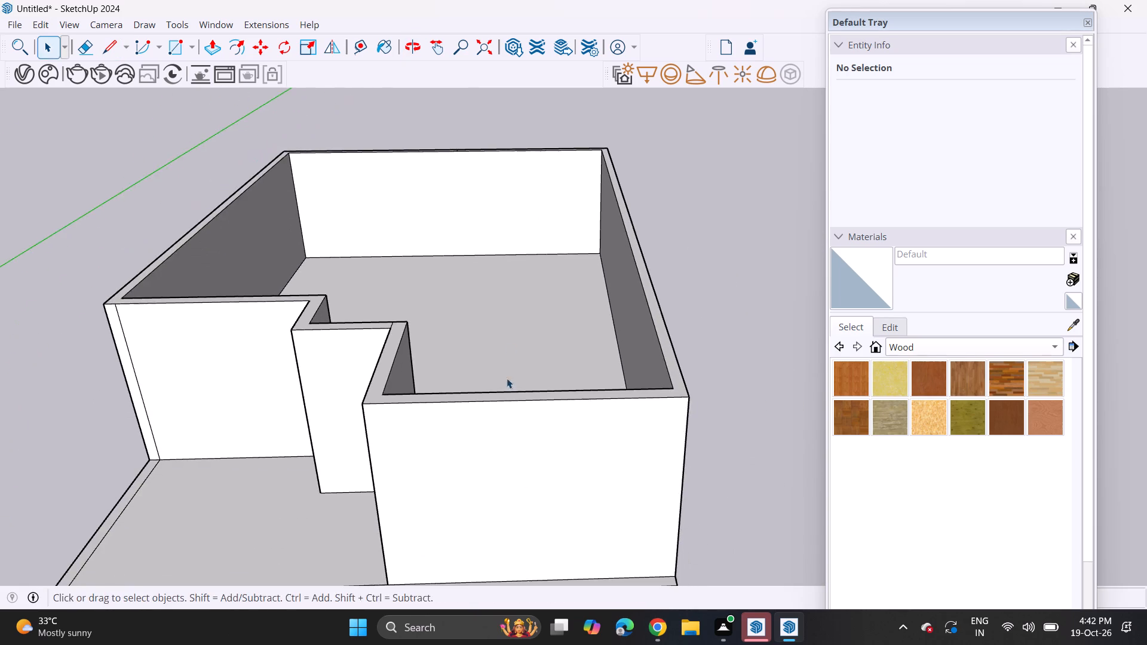
pyautogui.moveTo(507, 378); pyautogui.dragTo(486, 373, button='middle')
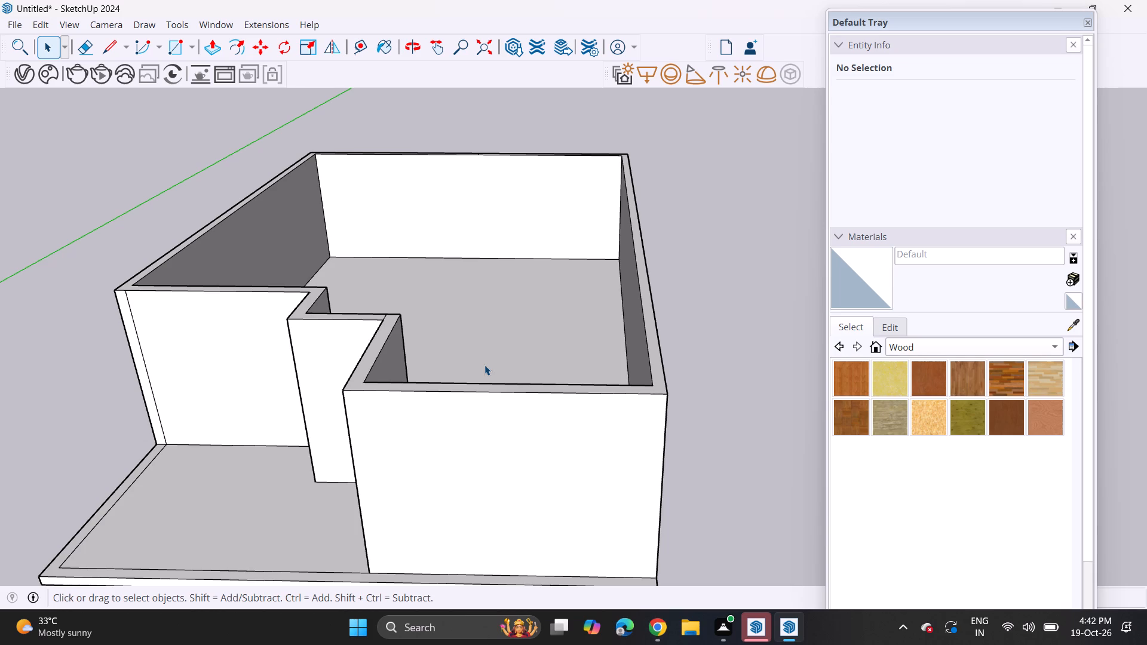
pyautogui.click(214, 53)
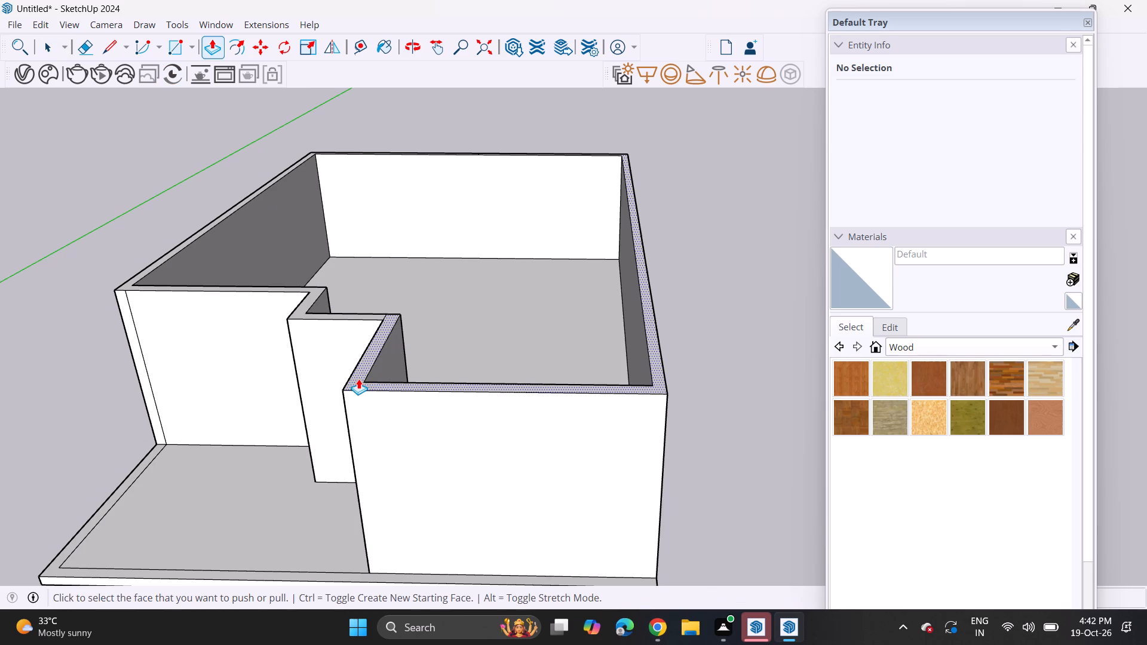
pyautogui.click(358, 379)
pyautogui.scroll(-4, 407, 136)
pyautogui.keyDown('shift'); pyautogui.moveTo(423, 180); pyautogui.dragTo(438, 115, button='middle'); pyautogui.keyUp('shift')
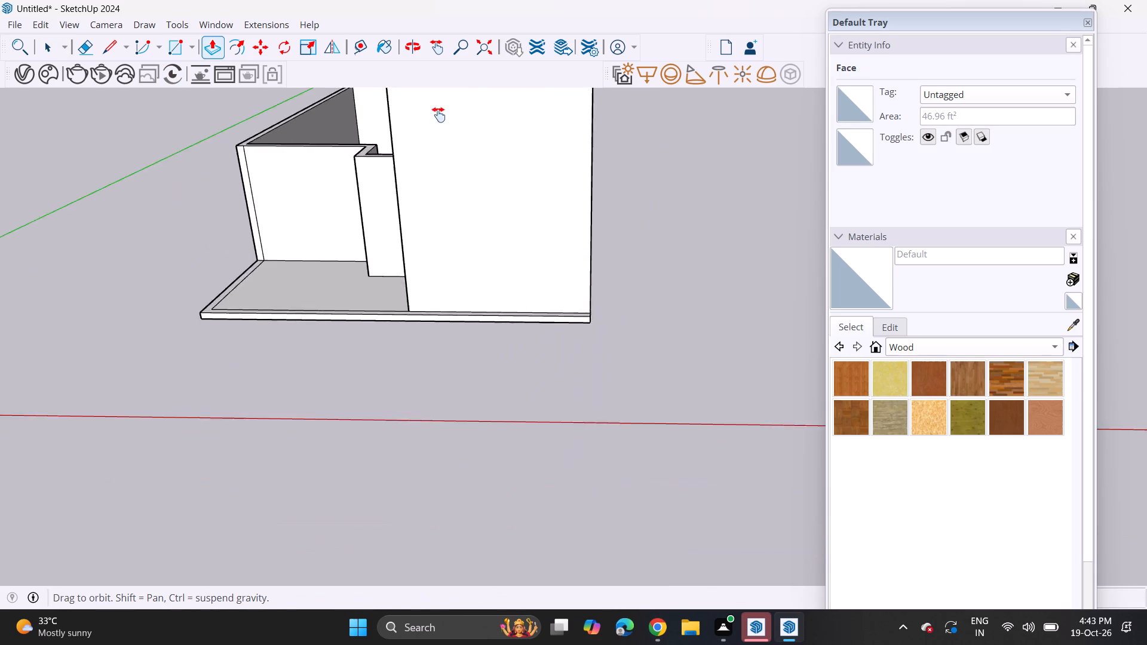
pyautogui.keyDown('shift'); pyautogui.moveTo(438, 115); pyautogui.dragTo(551, 133, button='middle'); pyautogui.keyUp('shift')
pyautogui.write("10'")
pyautogui.press('Return')
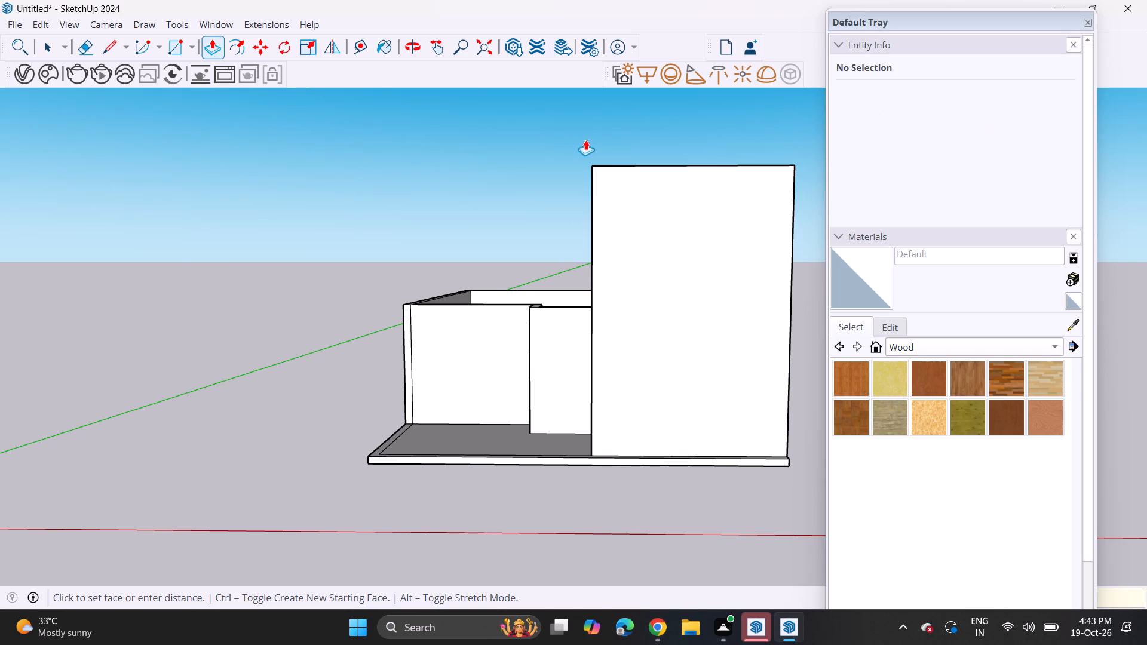
# Extrude the top face of the raised right-hand wall section upward another 10'.
pyautogui.keyDown('shift'); pyautogui.moveTo(559, 134); pyautogui.dragTo(468, 268, button='middle'); pyautogui.keyUp('shift')
pyautogui.moveTo(467, 269); pyautogui.dragTo(480, 336, button='middle')
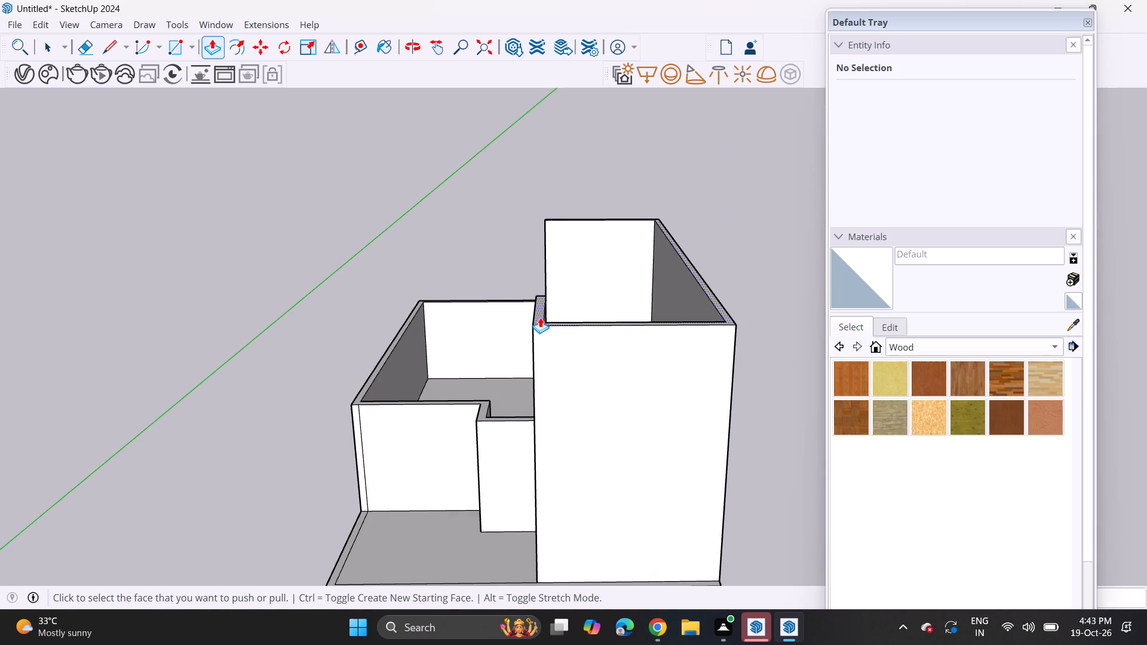
pyautogui.click(540, 317)
pyautogui.write("10'")
pyautogui.press('Return')
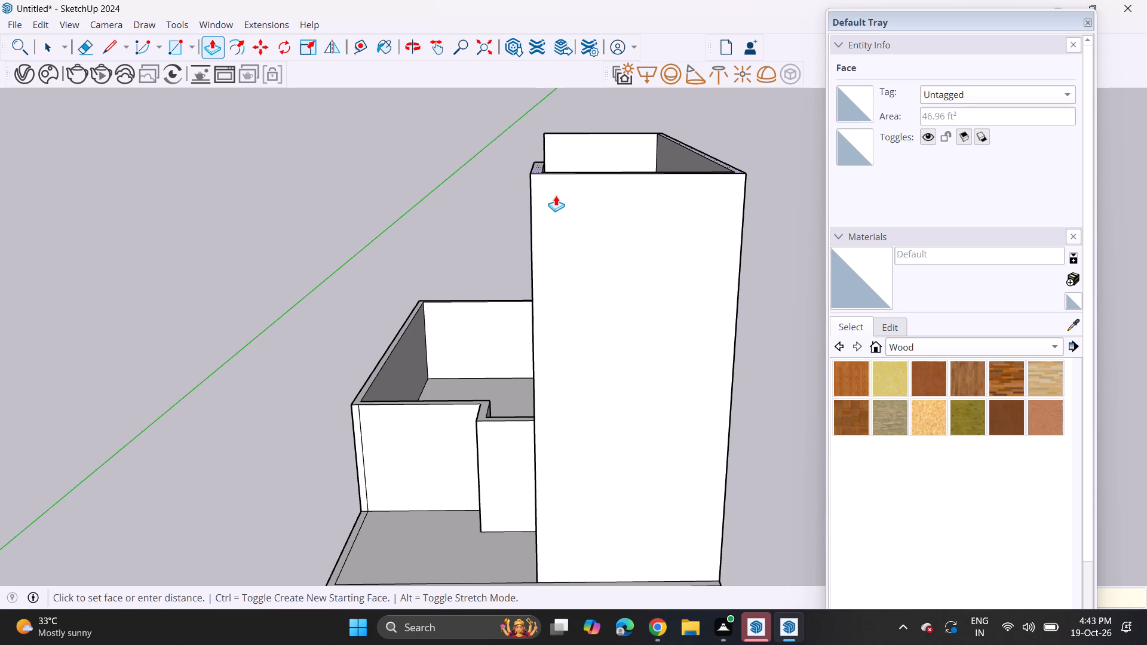
pyautogui.press('space')
# Move the Default Tray aside to uncover more of the model.
pyautogui.moveTo(514, 444); pyautogui.dragTo(514, 351, button='middle')
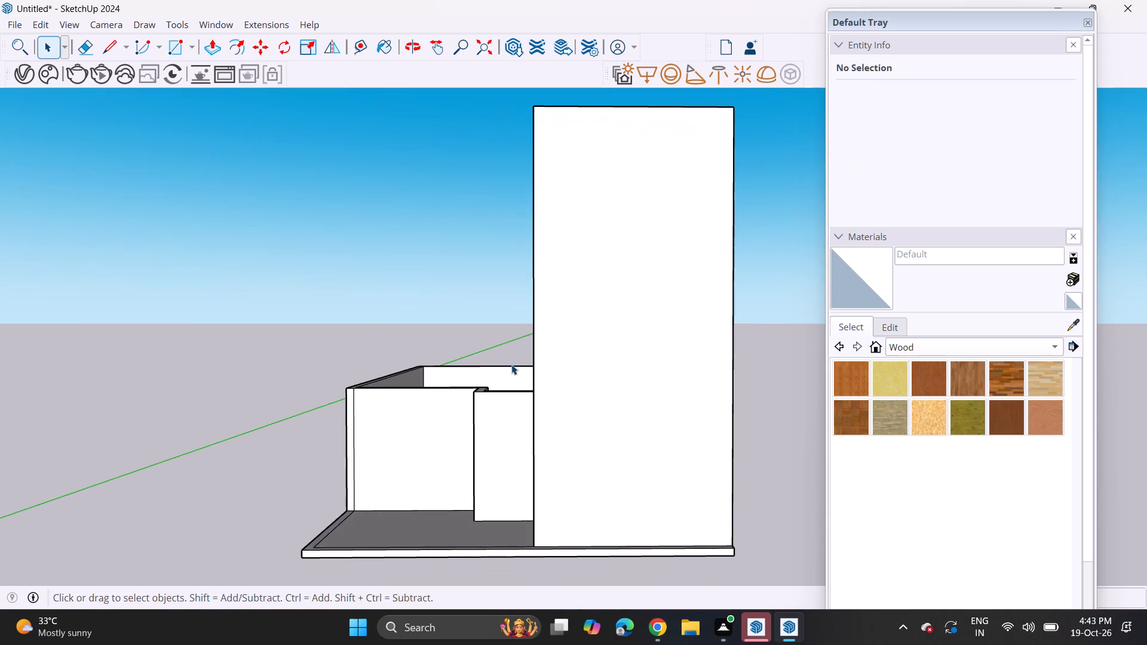
pyautogui.keyDown('shift'); pyautogui.moveTo(511, 364); pyautogui.dragTo(548, 366, button='middle'); pyautogui.keyUp('shift')
pyautogui.scroll(-1, 554, 361)
pyautogui.moveTo(552, 375); pyautogui.dragTo(530, 371, button='middle')
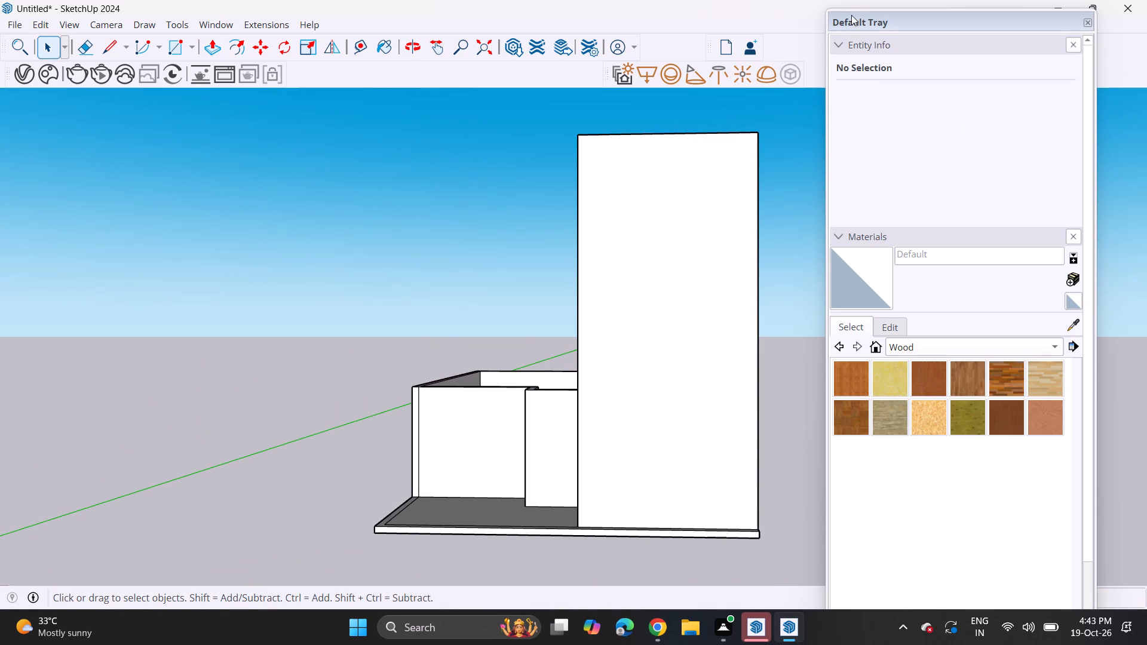
pyautogui.moveTo(850, 21); pyautogui.dragTo(1068, 24)
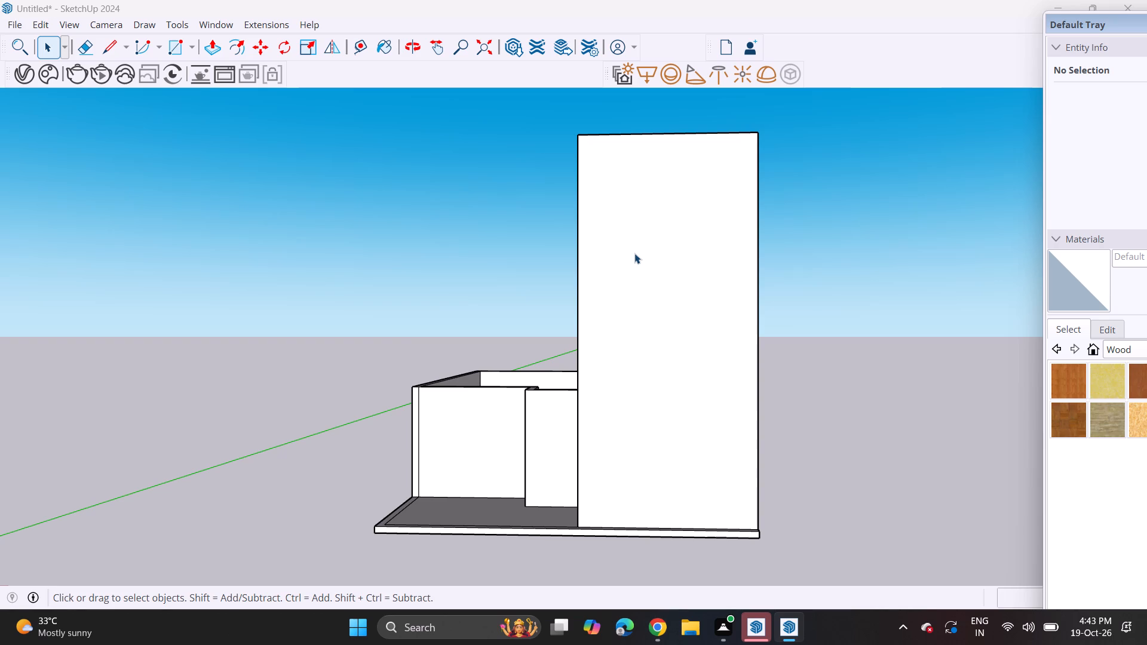
# Draw a line about 7 1/4" long across the tall rear wall's end face, just above the lower rear wall's top.
pyautogui.moveTo(480, 401); pyautogui.dragTo(505, 412, button='middle')
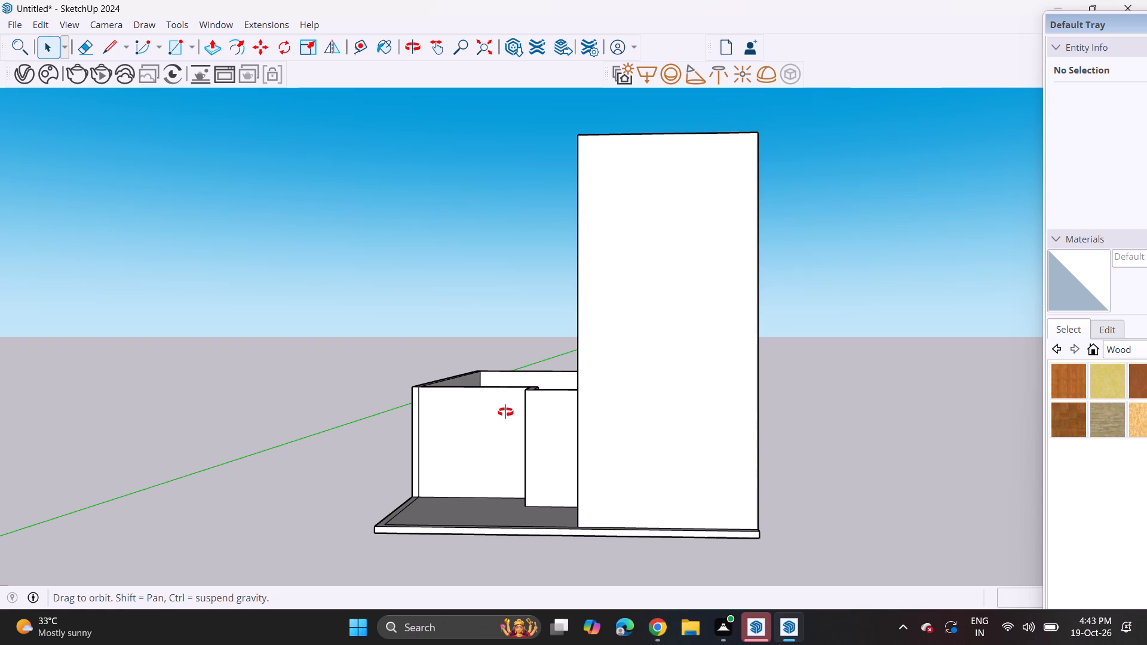
pyautogui.moveTo(505, 412); pyautogui.dragTo(580, 458, button='middle')
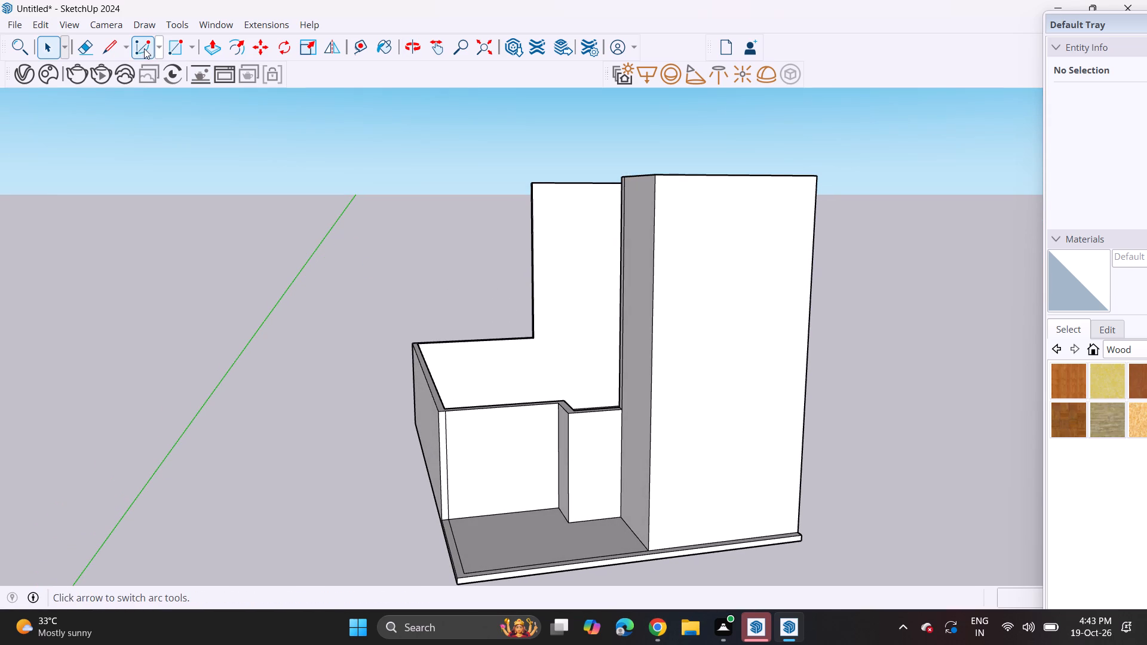
pyautogui.click(111, 47)
pyautogui.moveTo(565, 364); pyautogui.dragTo(666, 413, button='middle')
pyautogui.scroll(5, 493, 278)
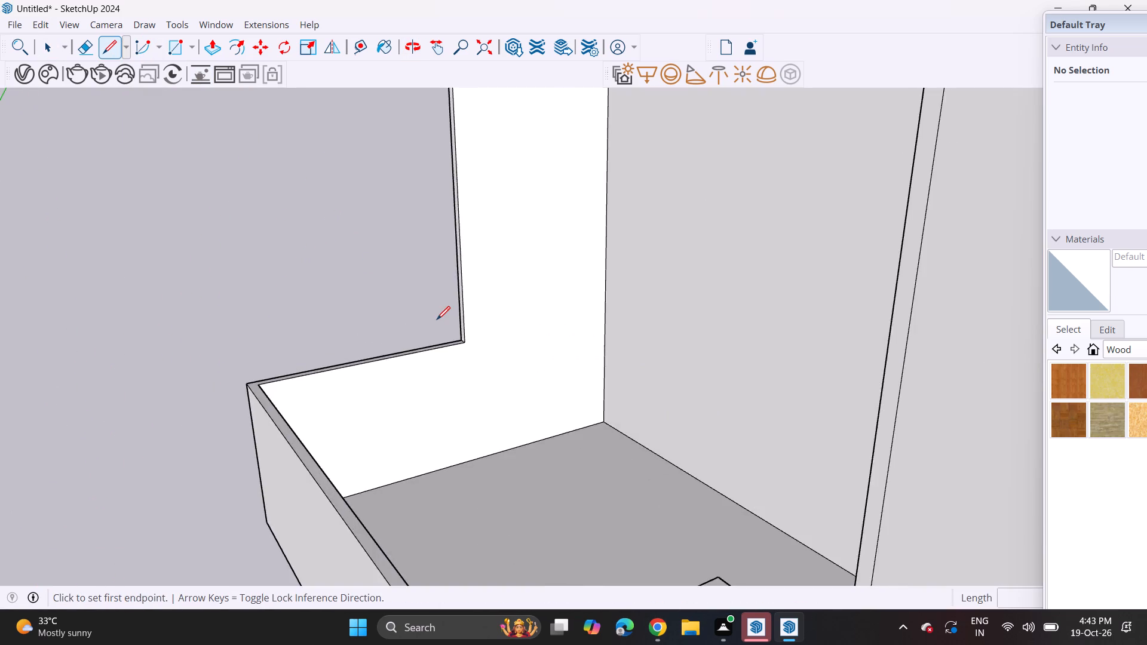
pyautogui.scroll(20, 437, 320)
pyautogui.scroll(1, 437, 320)
pyautogui.click(473, 348)
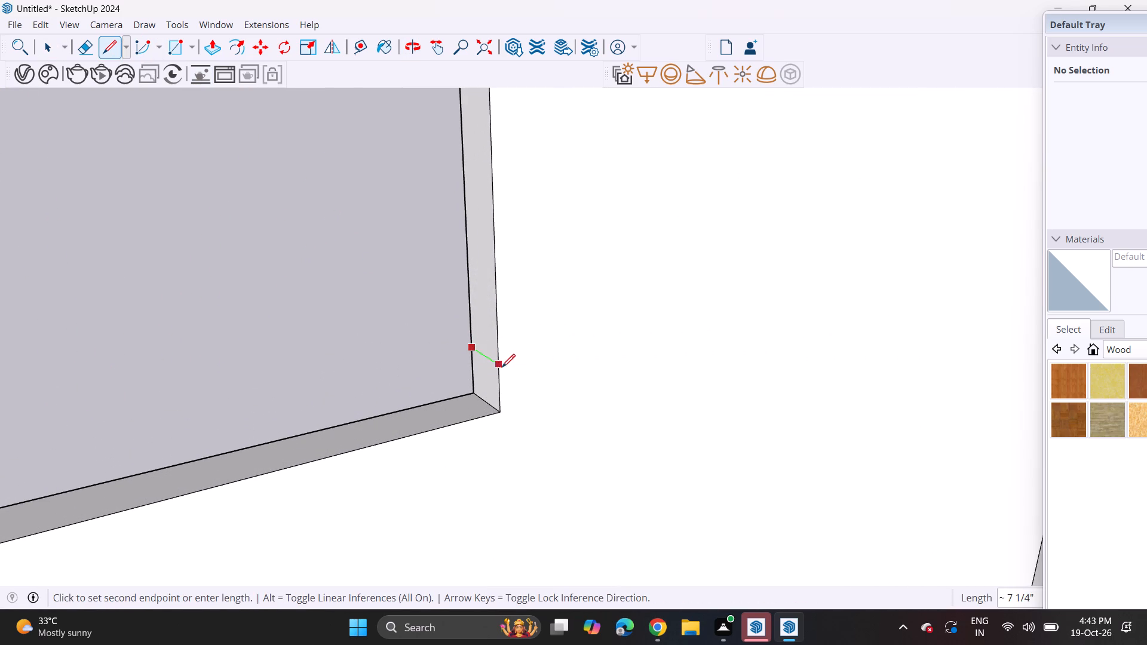
pyautogui.click(504, 367)
# Extrude the small face below the line about 15' 7" along the lower rear wall to the building's outer side edge.
pyautogui.click(204, 57)
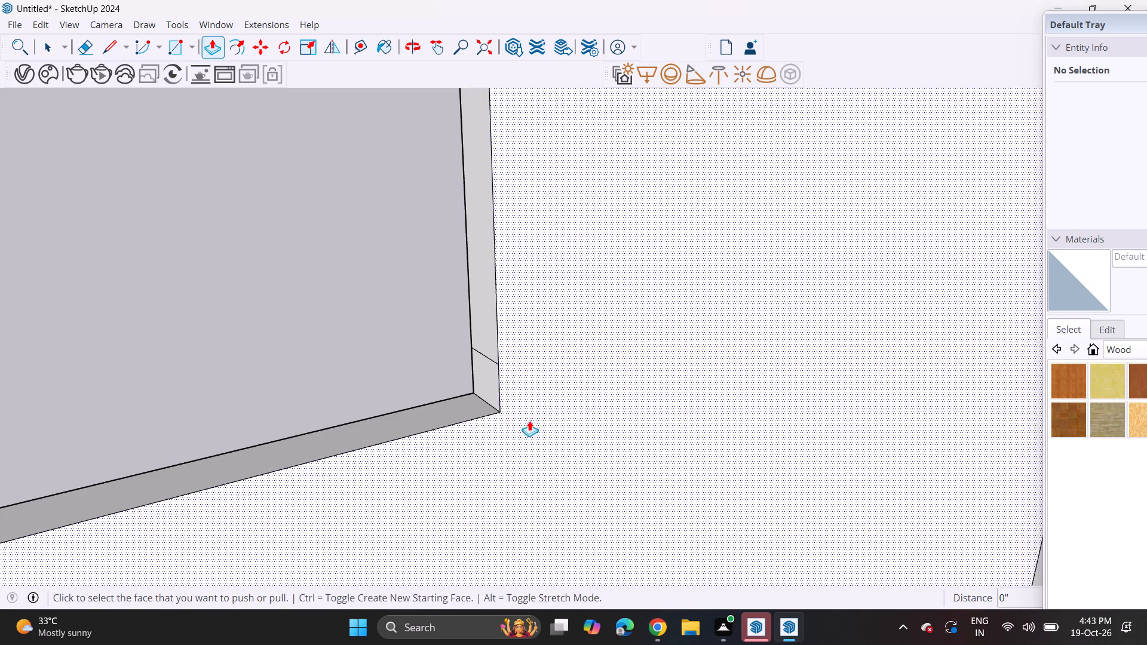
pyautogui.click(484, 389)
pyautogui.scroll(-10, 325, 433)
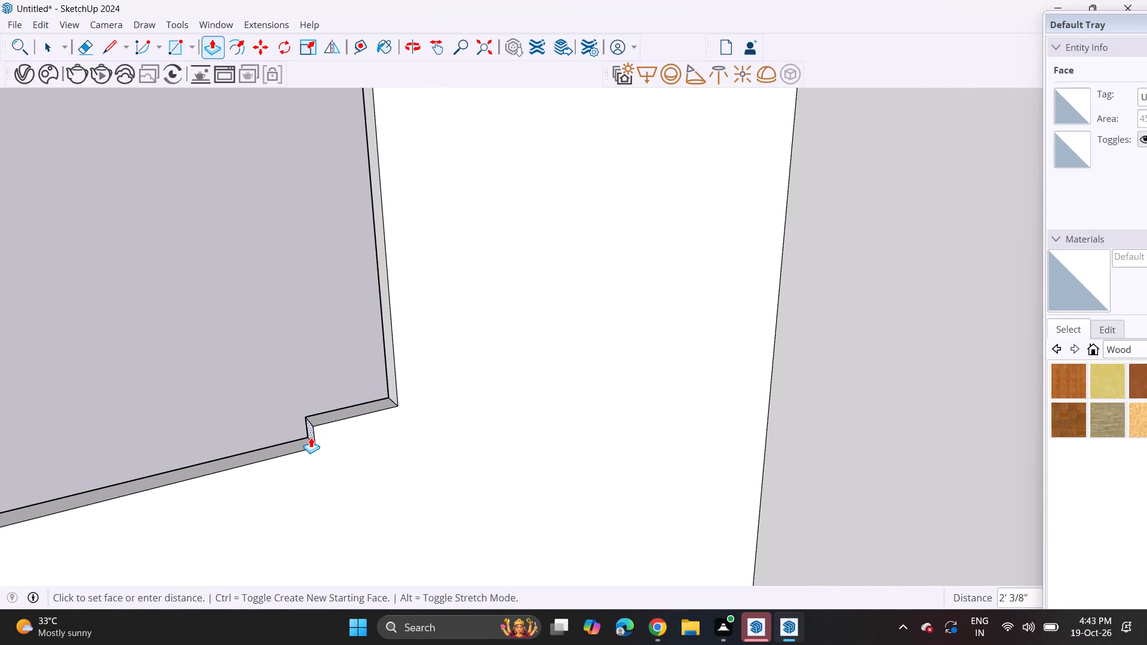
pyautogui.scroll(-9, 292, 448)
pyautogui.keyDown('shift'); pyautogui.moveTo(357, 428); pyautogui.dragTo(636, 341, button='middle'); pyautogui.keyUp('shift')
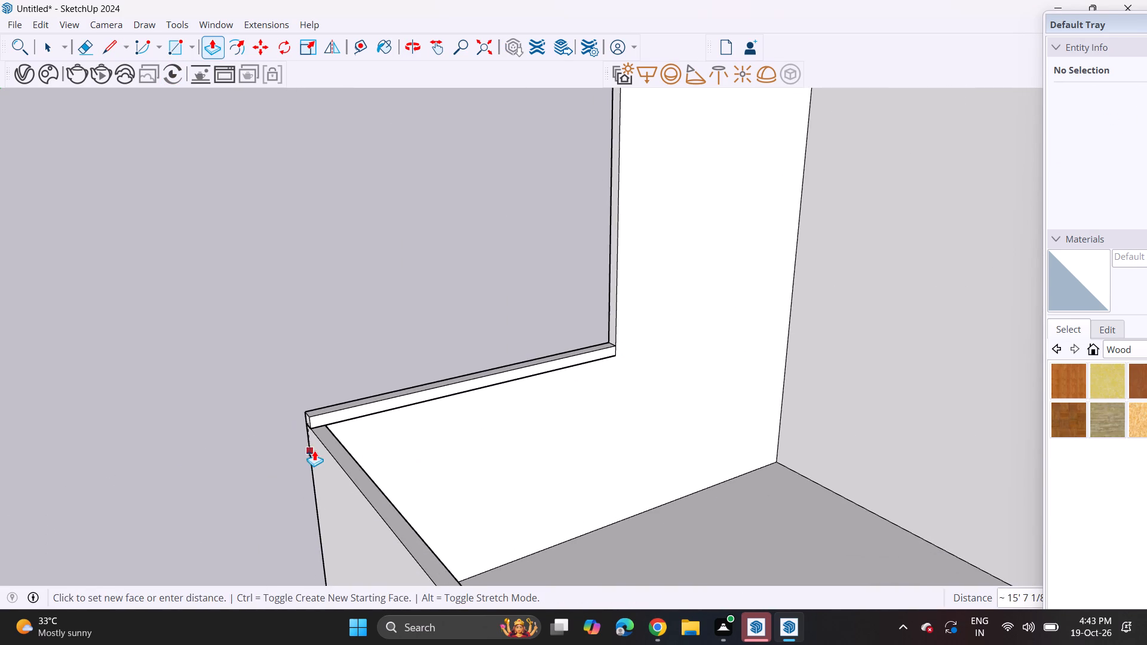
pyautogui.click(323, 449)
# Extrude the strip's inner face forward about 32' 6" to form a roof slab flush with the lower front-left wall.
pyautogui.click(356, 416)
pyautogui.scroll(-5, 444, 496)
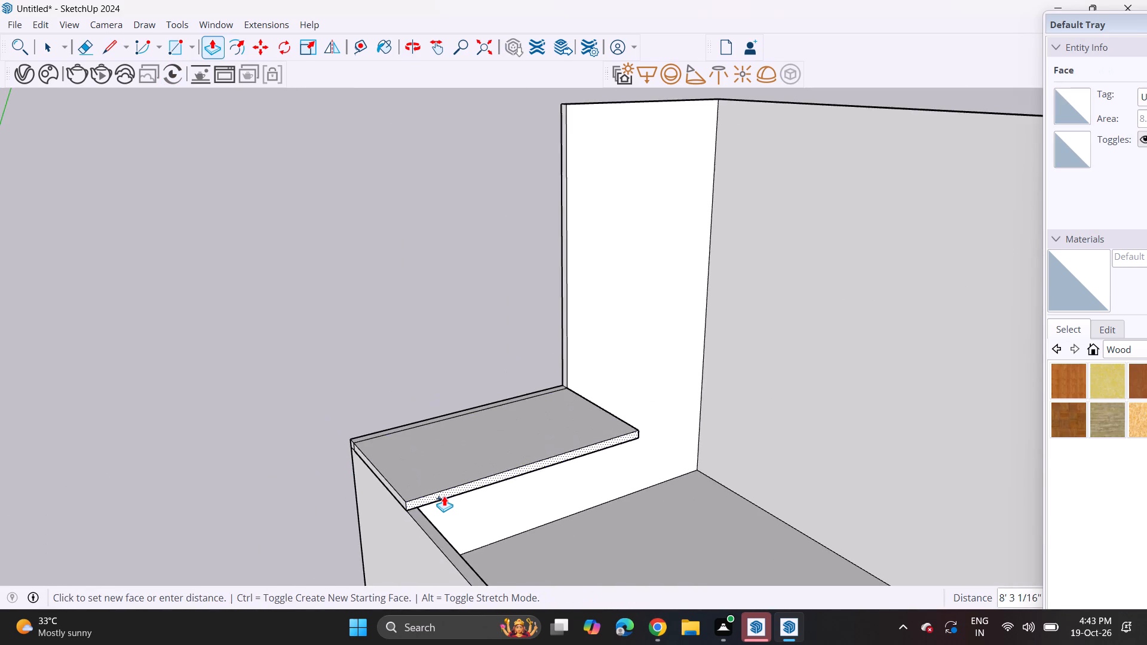
pyautogui.keyDown('shift'); pyautogui.moveTo(455, 502); pyautogui.dragTo(335, 210, button='middle'); pyautogui.keyUp('shift')
pyautogui.click(525, 346)
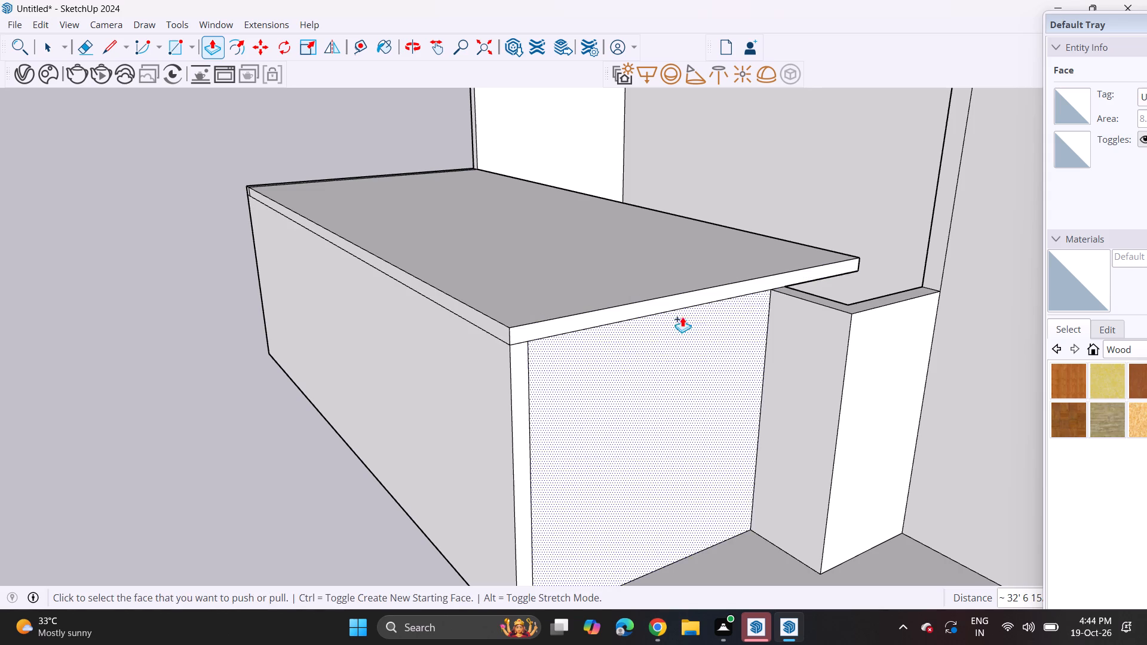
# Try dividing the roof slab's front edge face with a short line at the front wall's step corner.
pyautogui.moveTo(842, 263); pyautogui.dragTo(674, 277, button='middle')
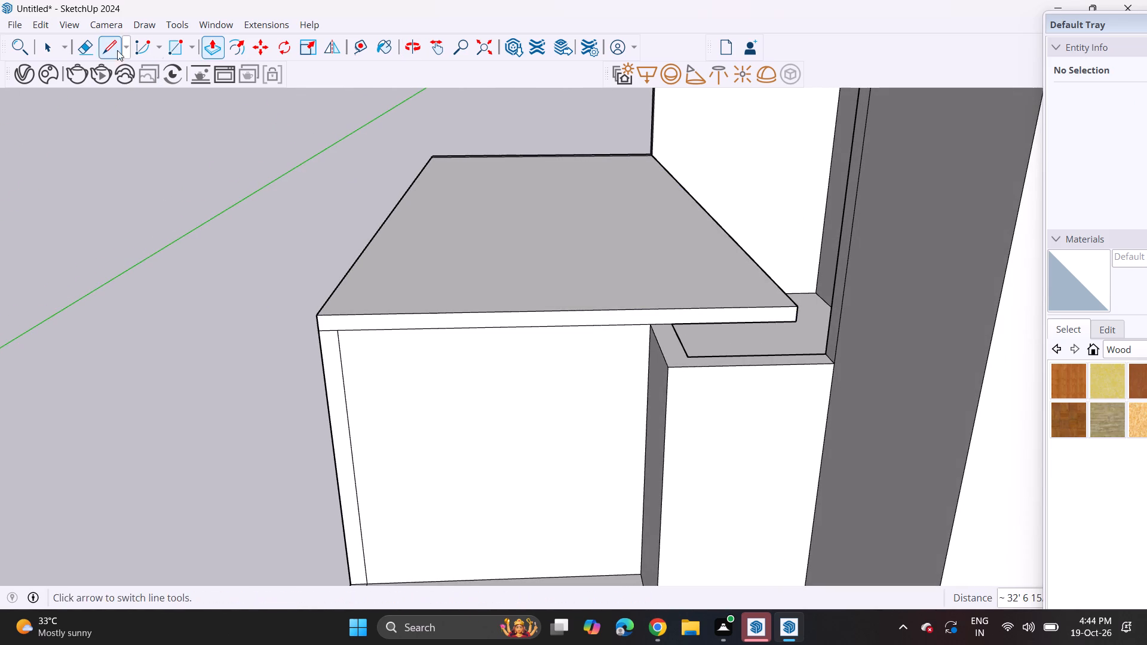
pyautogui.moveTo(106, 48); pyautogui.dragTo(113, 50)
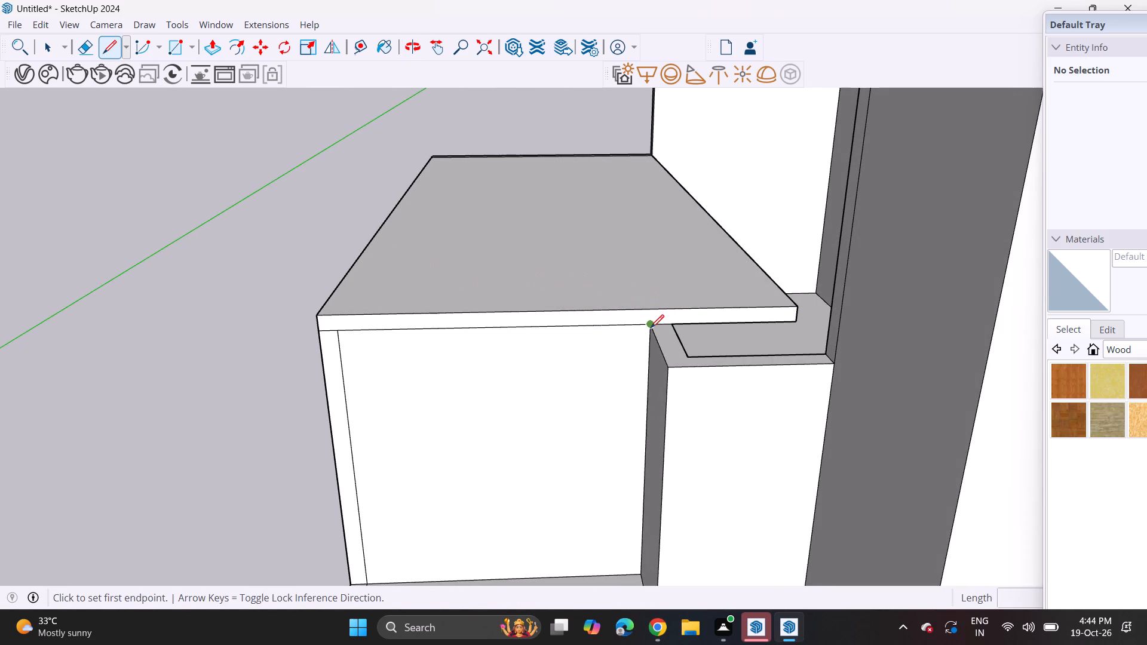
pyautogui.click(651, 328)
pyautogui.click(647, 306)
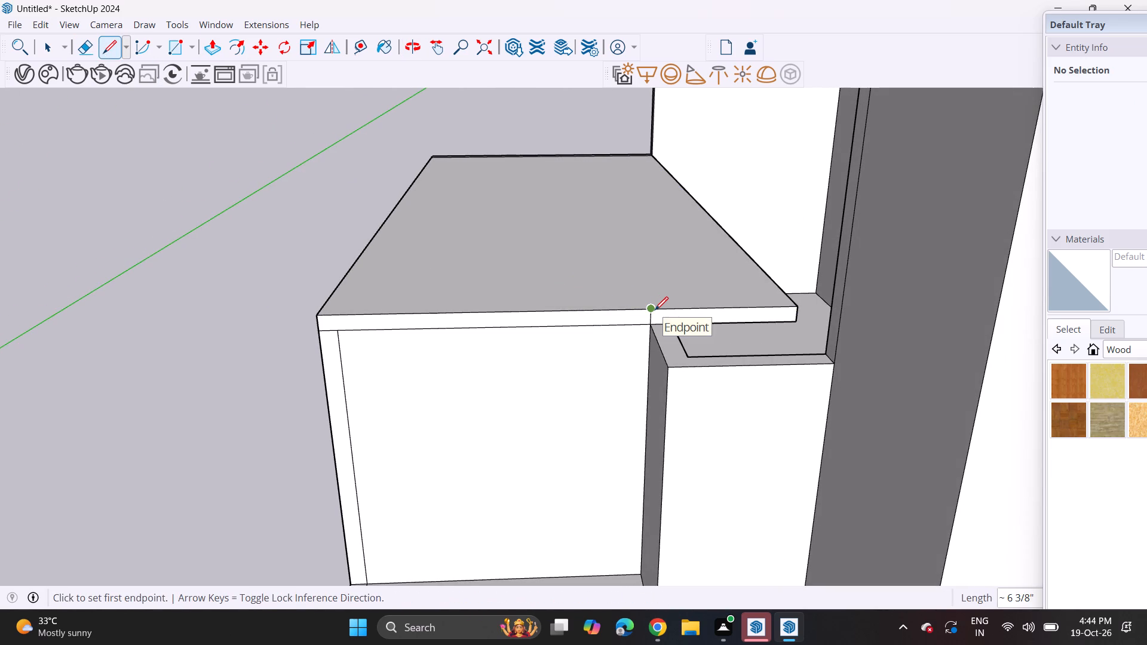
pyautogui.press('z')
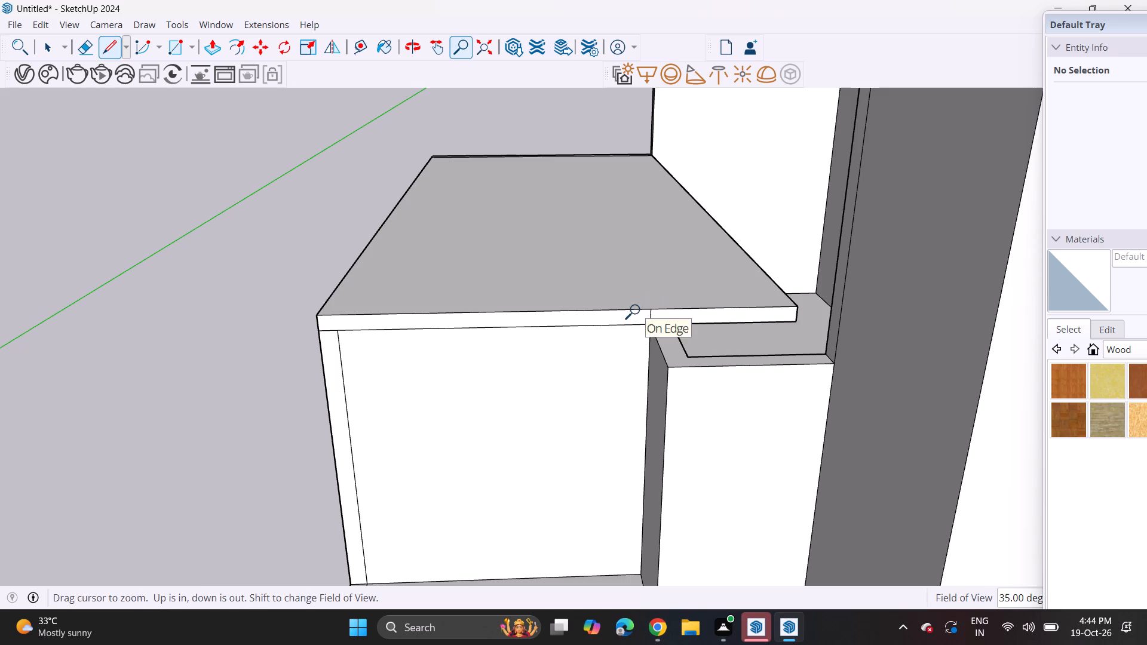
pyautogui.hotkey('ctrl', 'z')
# Extrude the roof slab's front edge face forward 3' 6 1/8" to the face of the stepped middle wall.
pyautogui.click(216, 54)
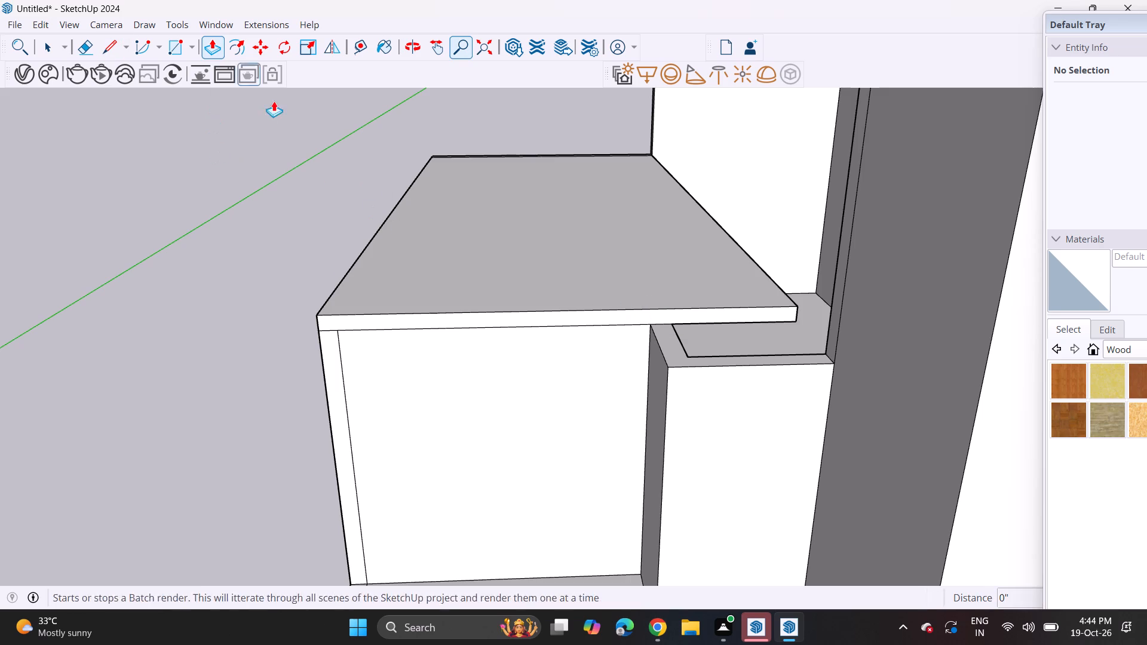
pyautogui.click(416, 325)
pyautogui.scroll(-7, 438, 379)
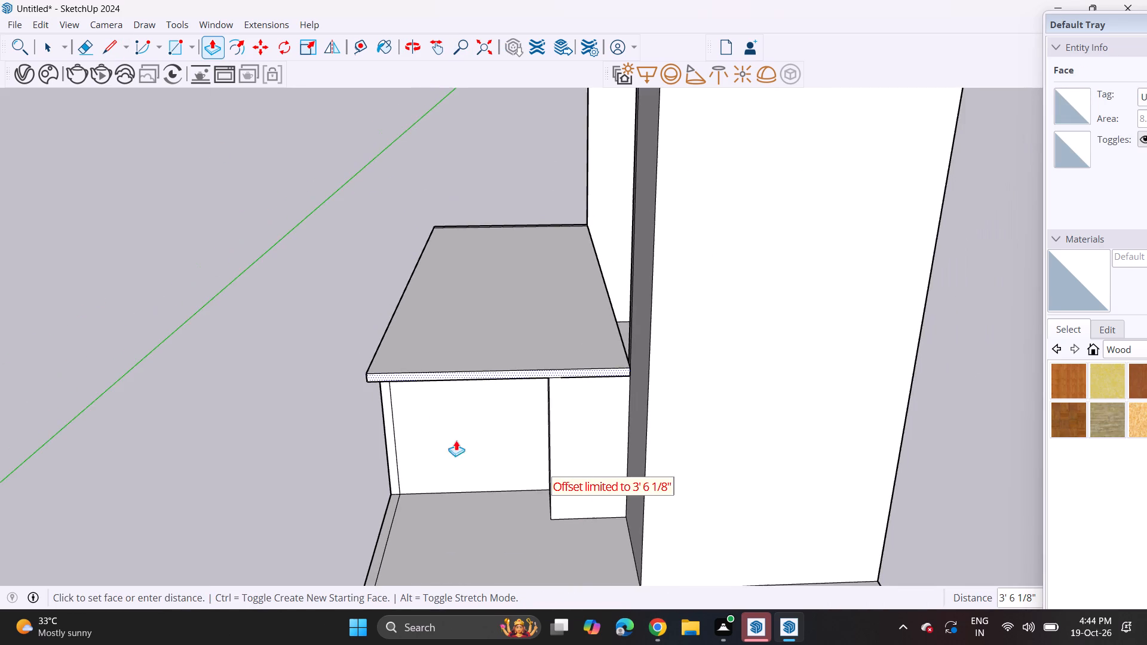
pyautogui.scroll(-4, 466, 470)
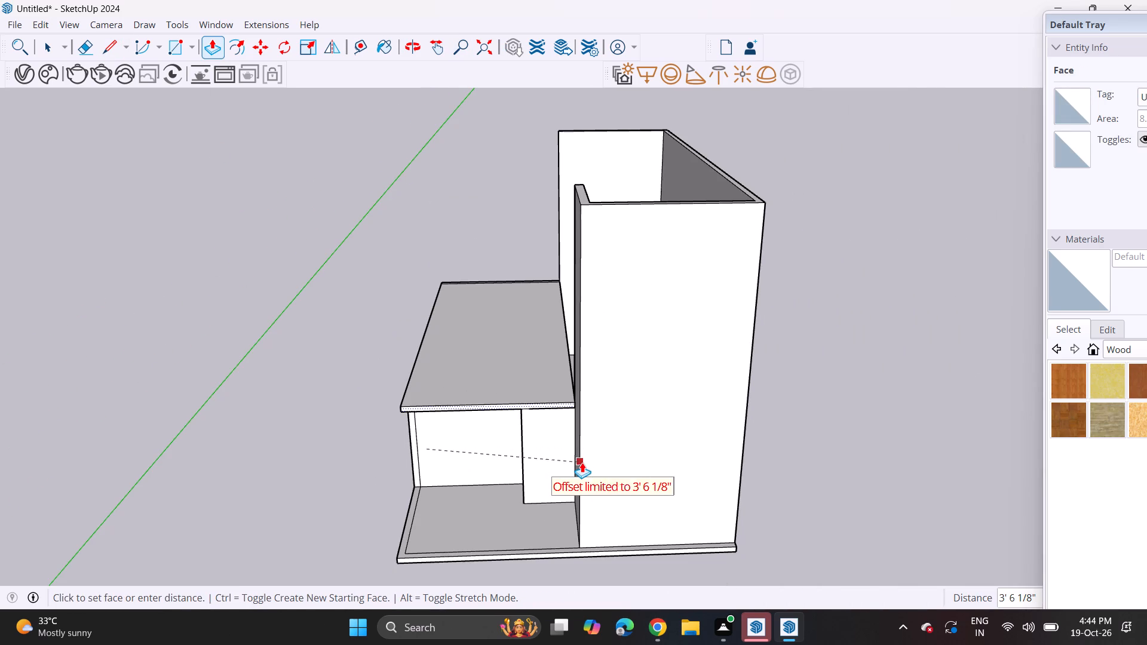
pyautogui.click(582, 462)
# Extrude the roof slab's front edge face about 7' 1 1/16" further forward to the tall block's front corner.
pyautogui.moveTo(526, 414); pyautogui.dragTo(648, 337, button='middle')
pyautogui.scroll(5, 556, 400)
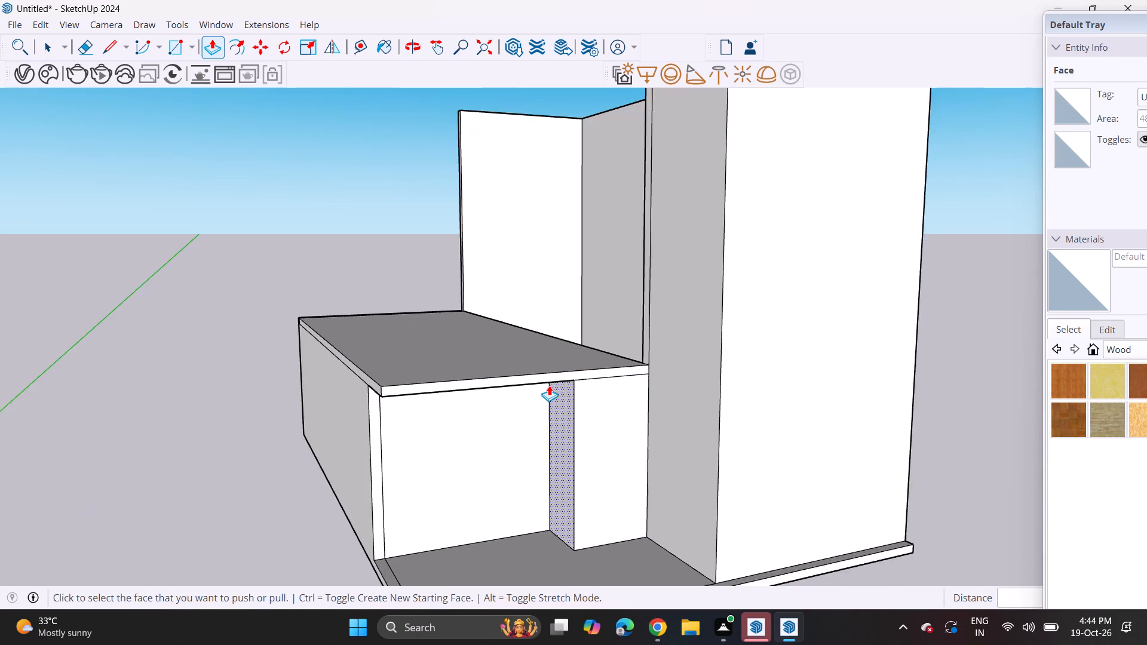
pyautogui.click(551, 378)
pyautogui.click(755, 330)
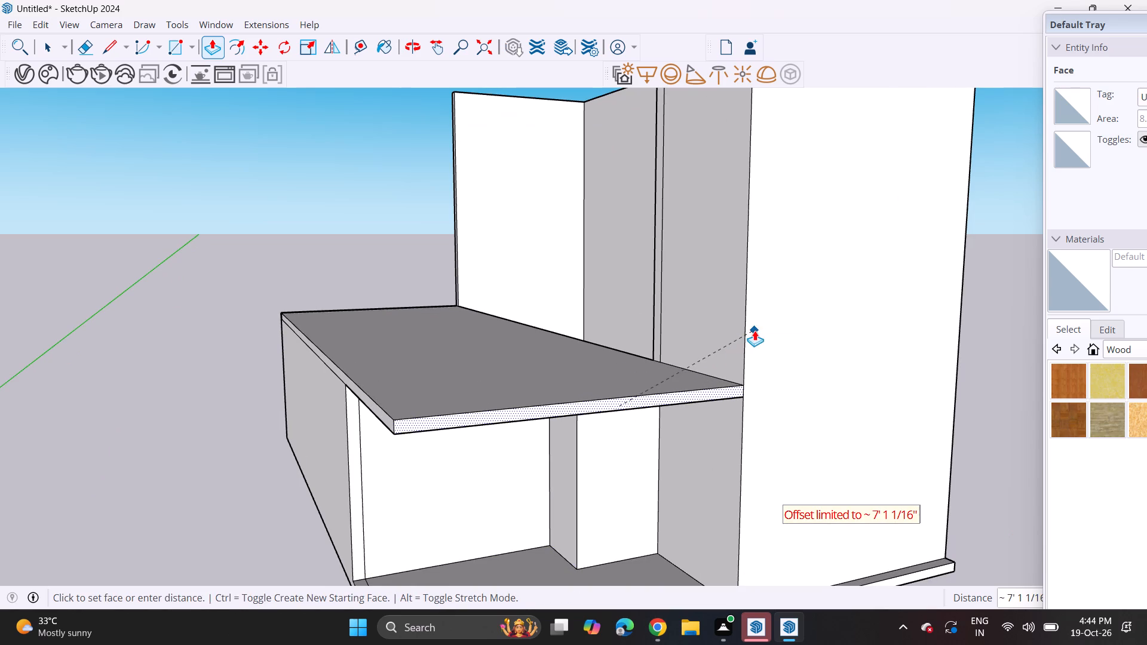
# Extrude the roof slab's front edge face 4' 9 3/8" further, projecting it beyond the tall block's front face.
pyautogui.moveTo(728, 363); pyautogui.dragTo(609, 308, button='middle')
pyautogui.scroll(1, 706, 355)
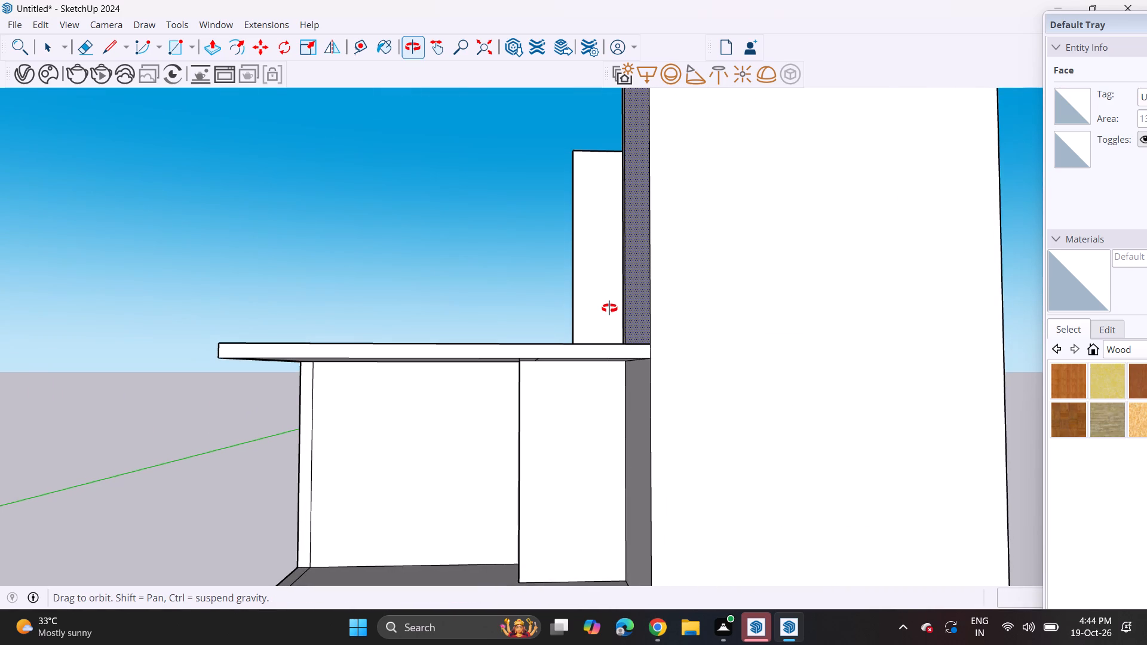
pyautogui.moveTo(609, 308); pyautogui.dragTo(579, 344, button='middle')
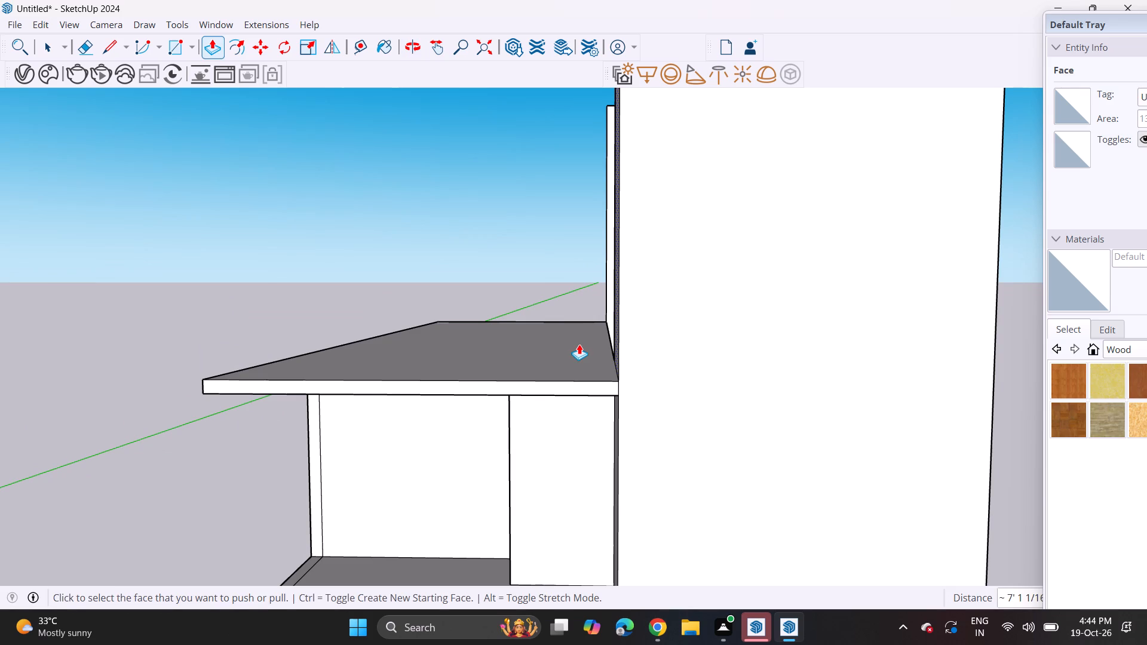
pyautogui.scroll(-3, 580, 344)
pyautogui.click(565, 369)
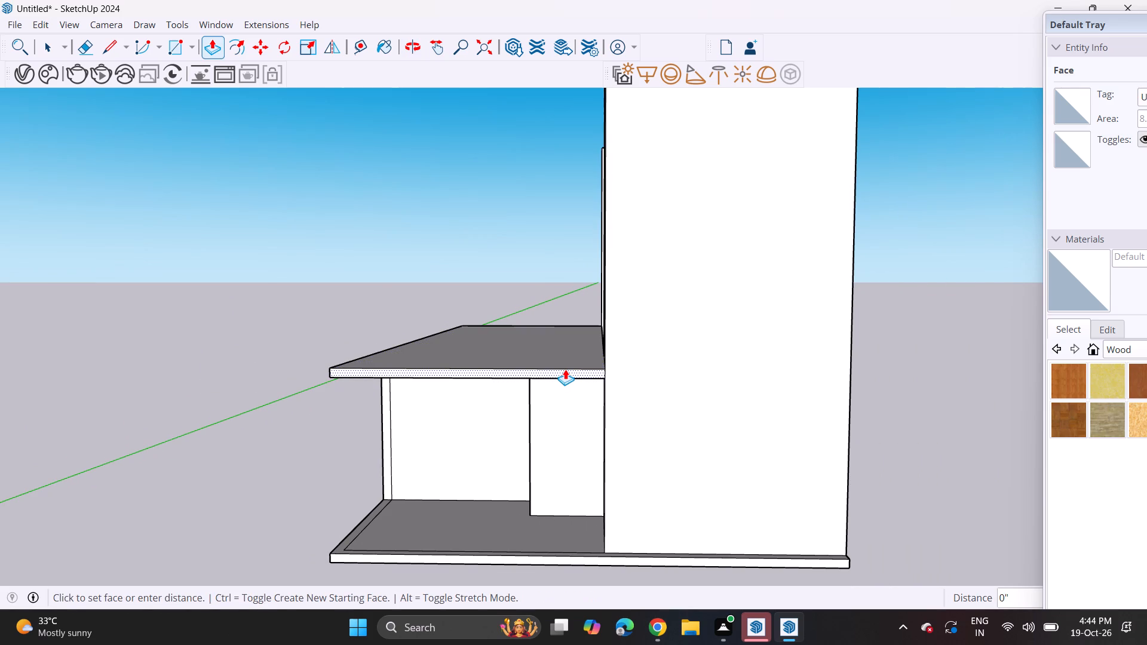
pyautogui.click(571, 383)
# Push the projecting roof slab's front edge face back 6 5/16".
pyautogui.moveTo(673, 360); pyautogui.dragTo(667, 359, button='middle')
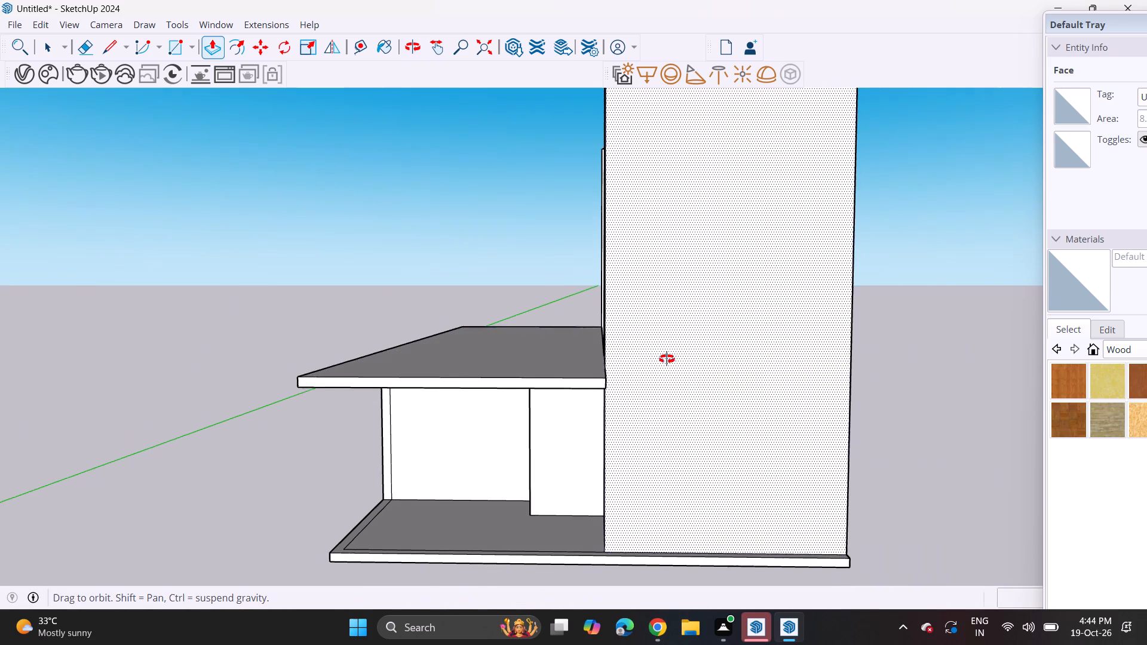
pyautogui.moveTo(667, 359); pyautogui.dragTo(660, 373, button='middle')
pyautogui.scroll(2, 601, 388)
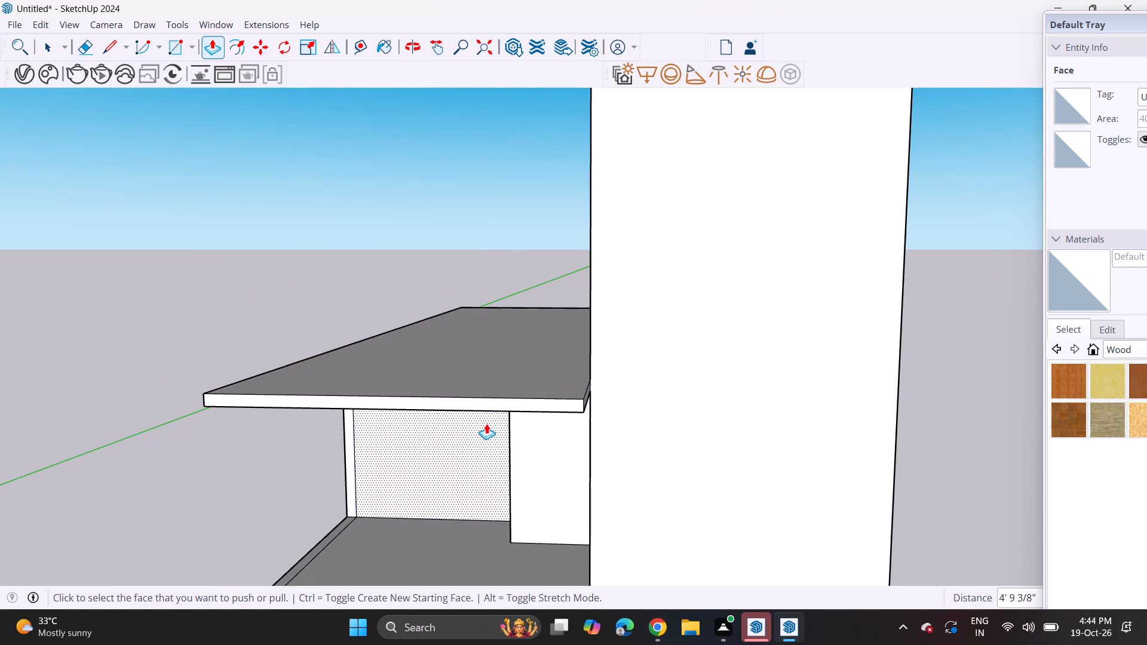
pyautogui.click(527, 400)
pyautogui.click(526, 395)
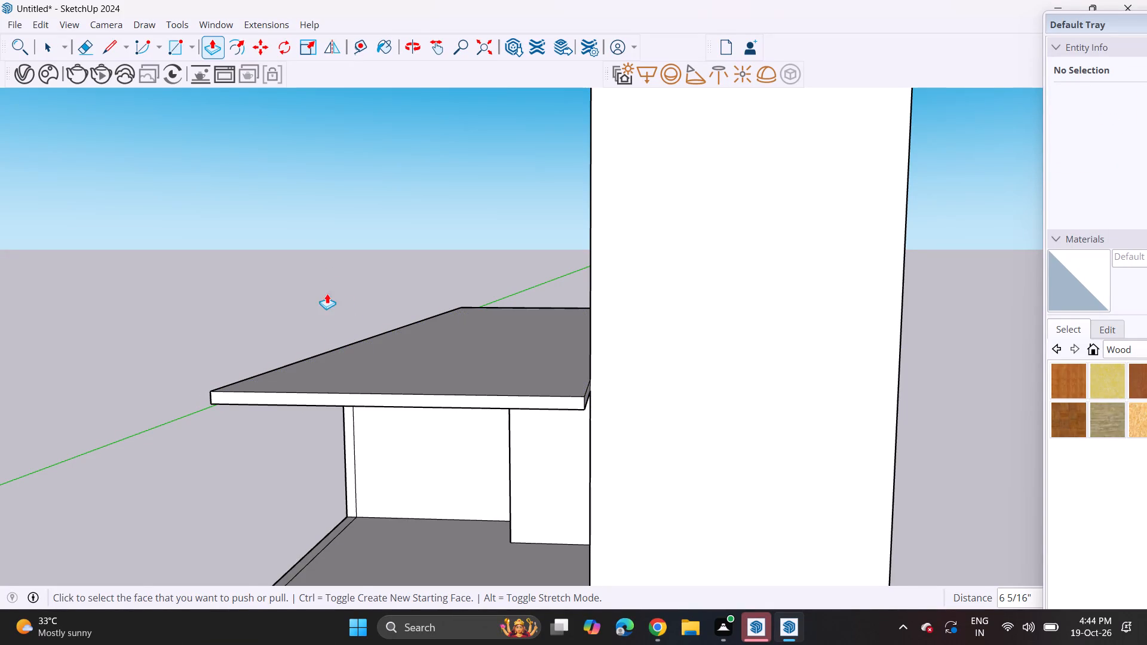
pyautogui.moveTo(328, 301); pyautogui.dragTo(339, 305, button='middle')
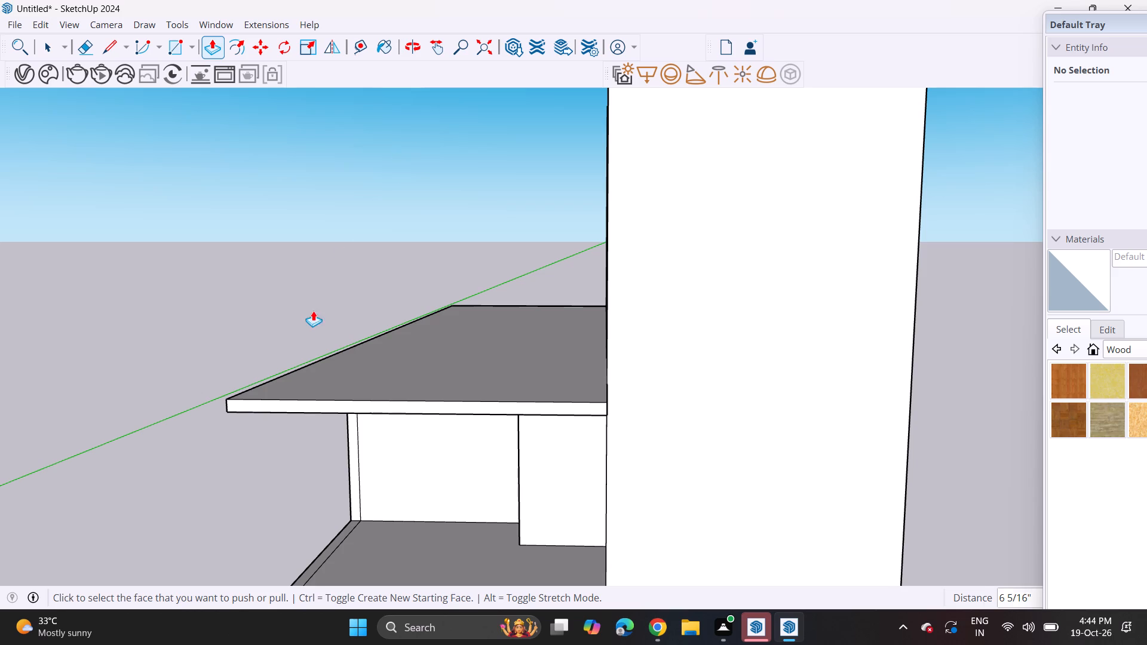
# Draw a line up the roof slab's side edge above the side wall's front end and continue it straight across the slab's top, about 15' 7".
pyautogui.moveTo(313, 311); pyautogui.dragTo(558, 312, button='middle')
pyautogui.click(111, 53)
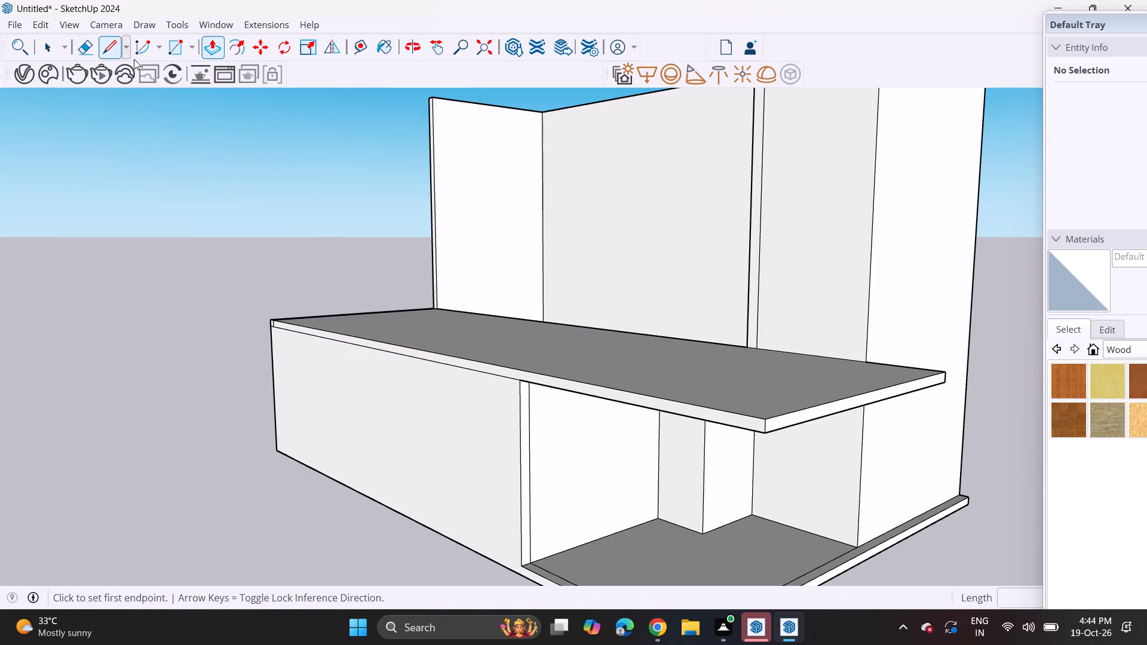
pyautogui.click(520, 385)
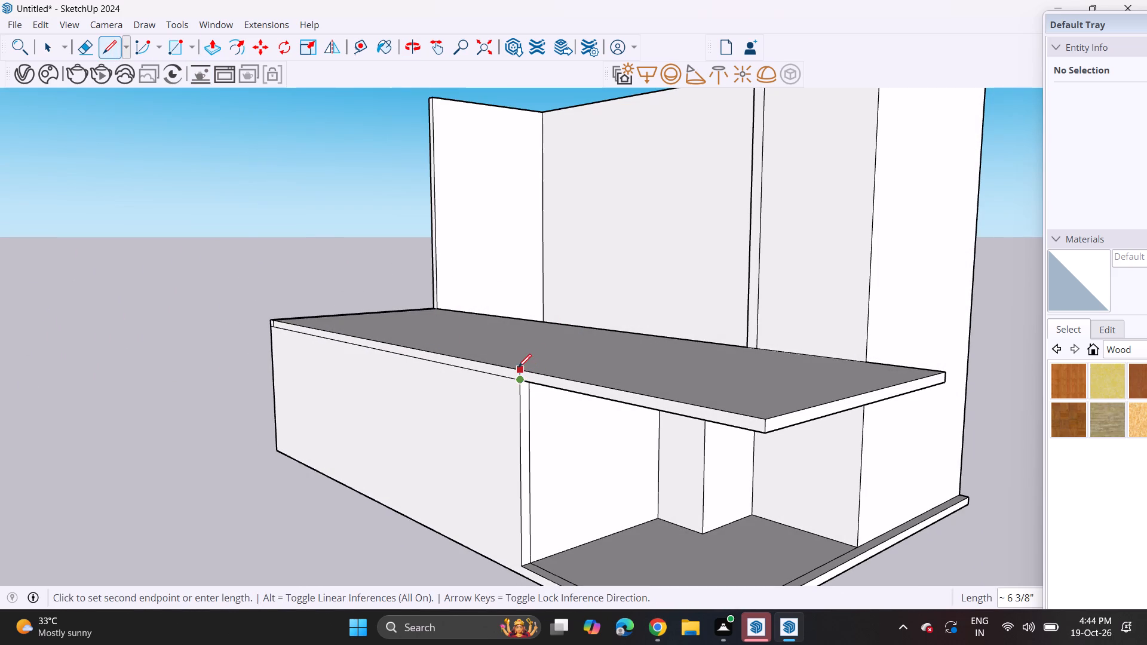
pyautogui.click(518, 367)
pyautogui.moveTo(533, 349); pyautogui.dragTo(455, 440, button='middle')
pyautogui.click(457, 435)
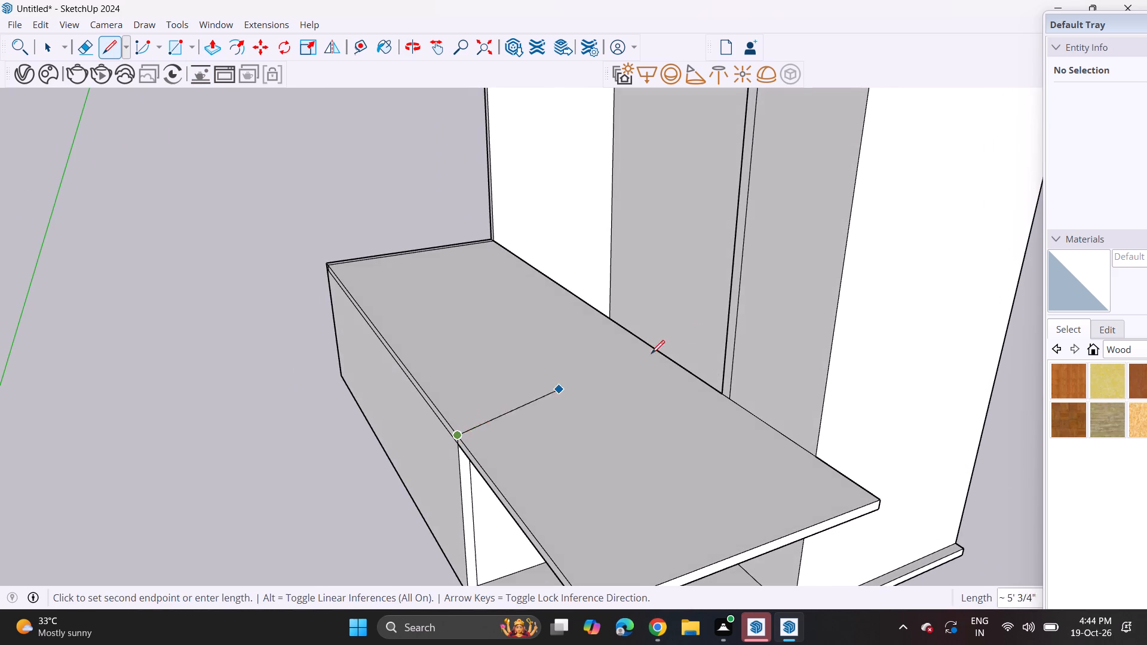
pyautogui.click(697, 372)
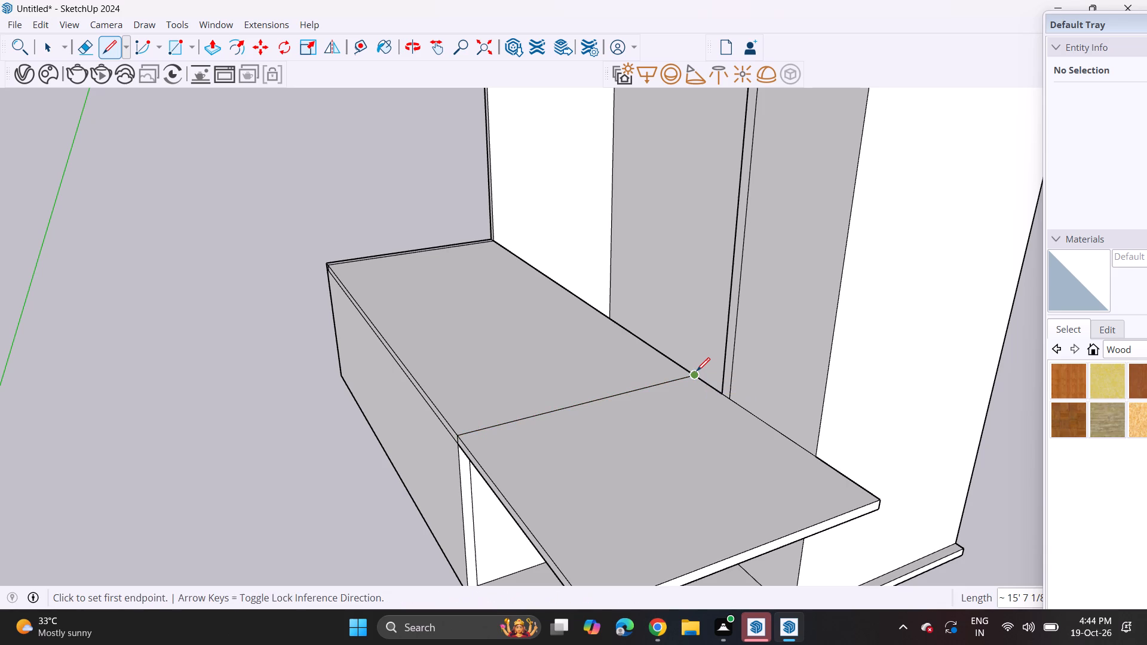
# Offset the outline of the rear roof section's top face inward by about 5 1/2".
pyautogui.moveTo(694, 371); pyautogui.dragTo(681, 363, button='middle')
pyautogui.scroll(9, 442, 456)
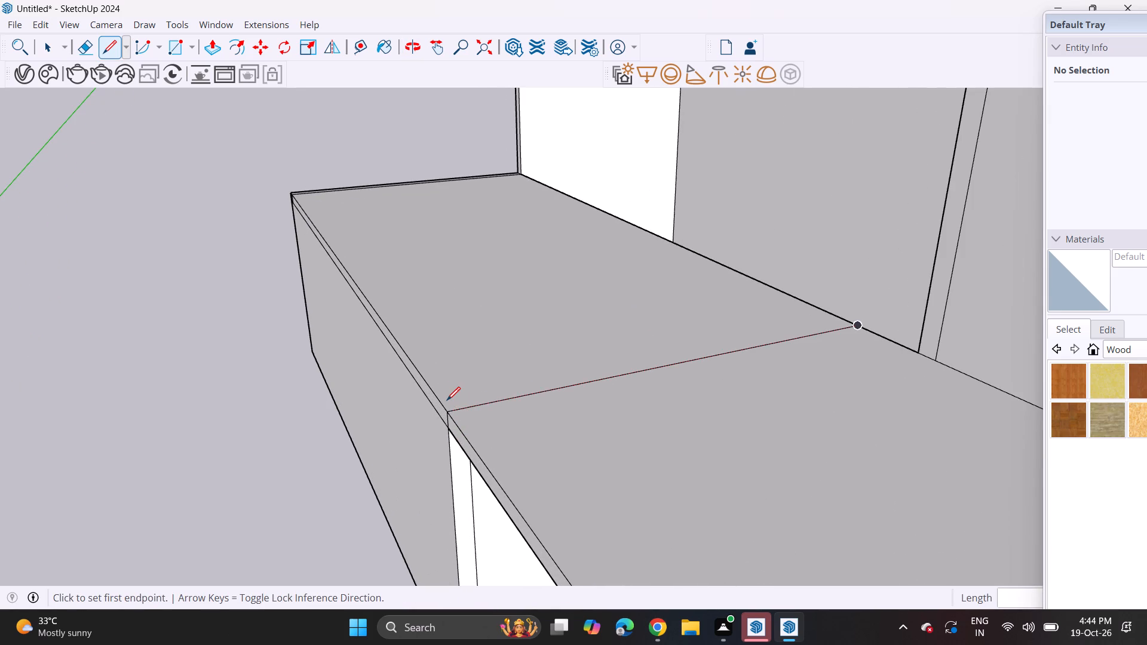
pyautogui.moveTo(613, 312); pyautogui.dragTo(525, 389, button='middle')
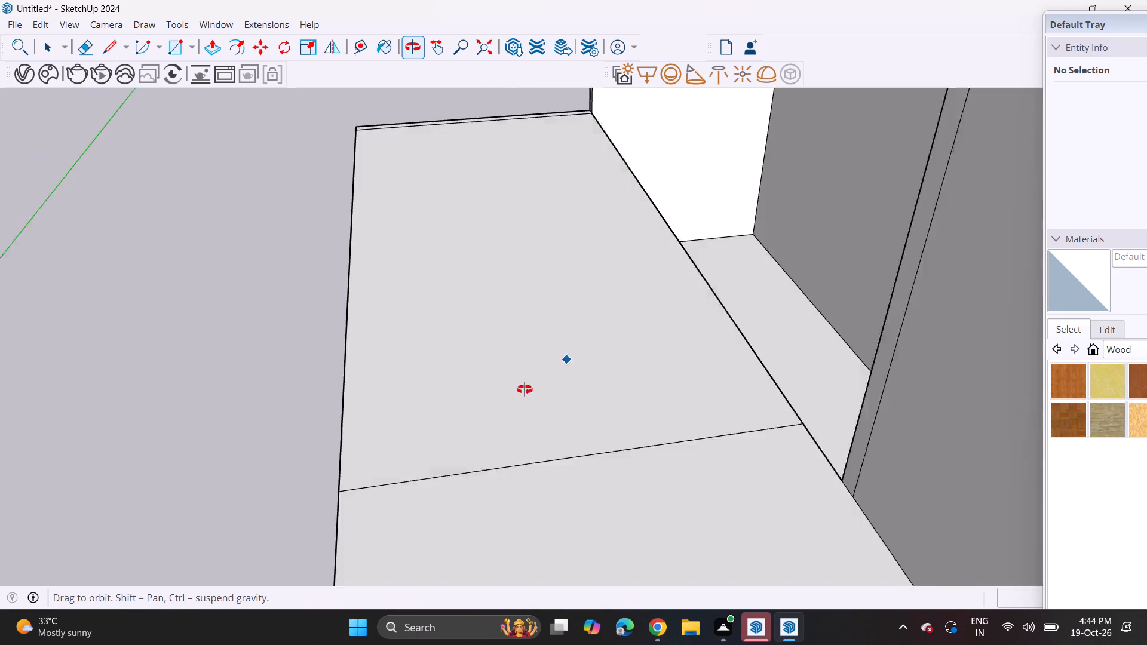
pyautogui.moveTo(525, 389); pyautogui.dragTo(522, 383, button='middle')
pyautogui.click(240, 47)
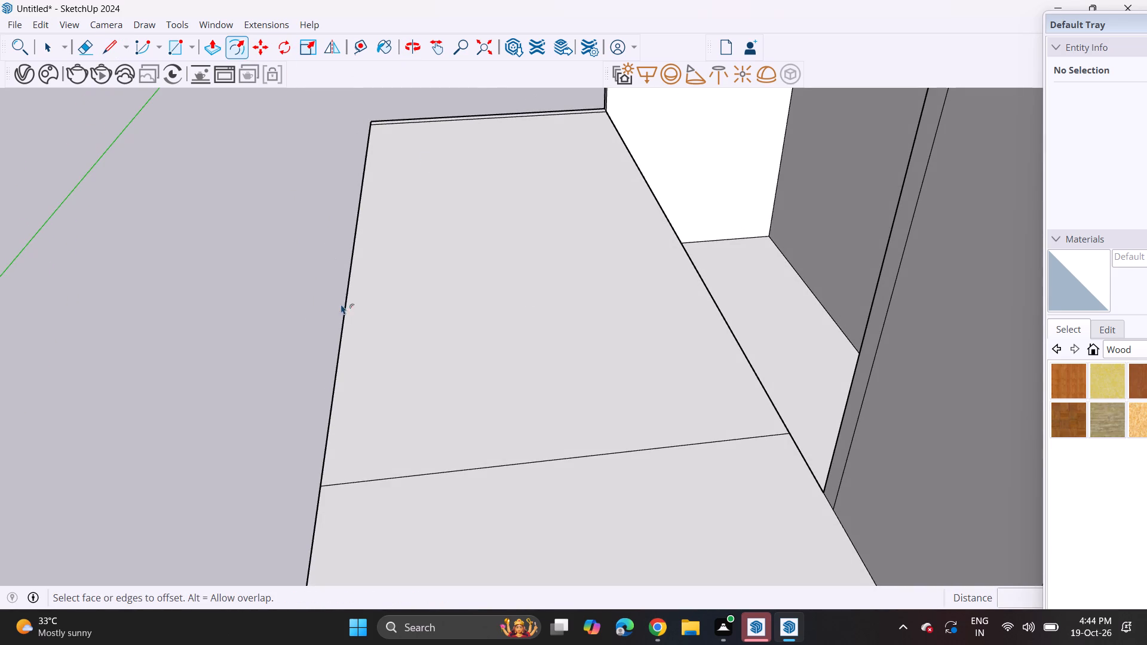
pyautogui.click(351, 327)
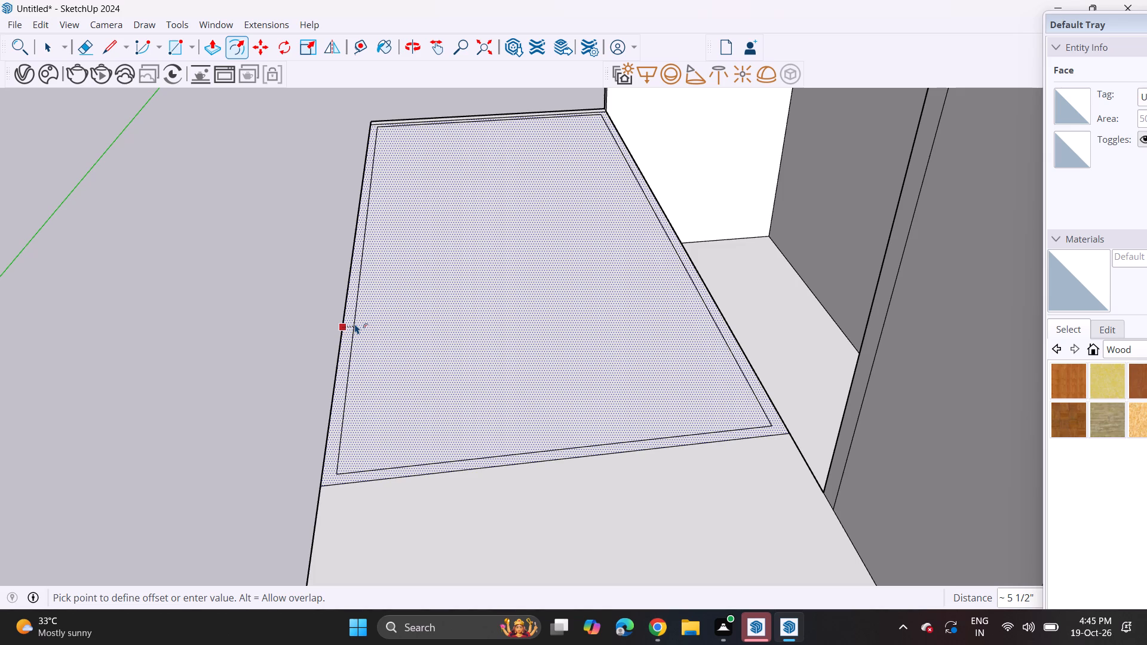
pyautogui.click(355, 324)
# Delete the extra edge line running between the offset outline and the roof slab's outer rear edge.
pyautogui.scroll(1, 362, 131)
pyautogui.moveTo(362, 131); pyautogui.dragTo(625, 241, button='middle')
pyautogui.moveTo(0, 202); pyautogui.dragTo(155, 226, button='middle')
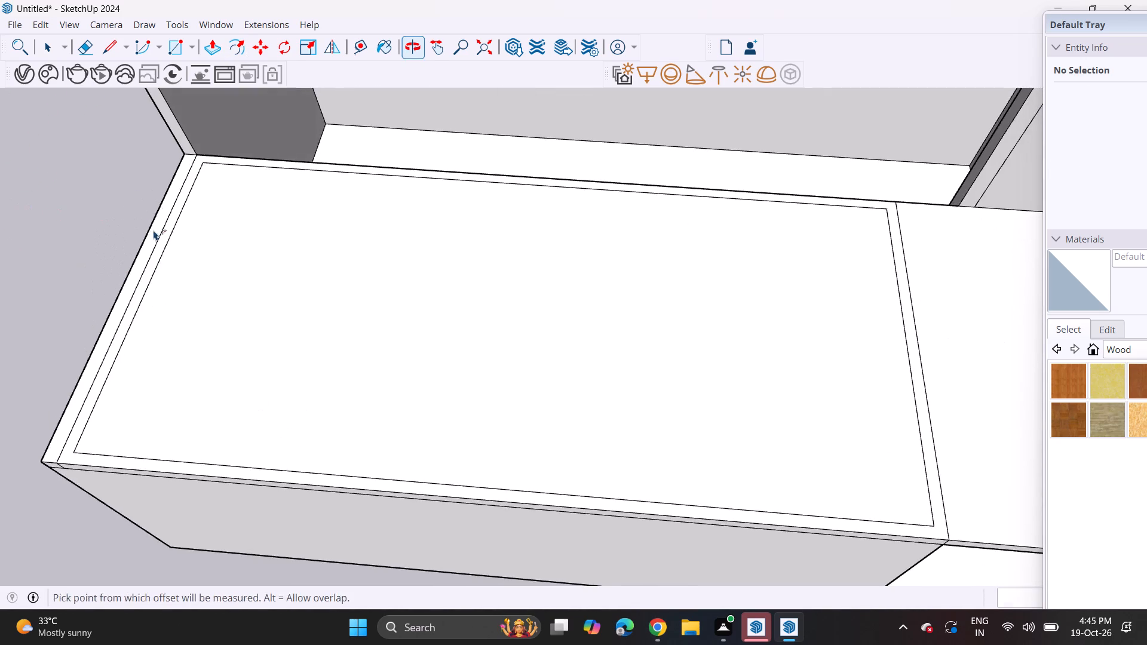
pyautogui.scroll(5, 142, 273)
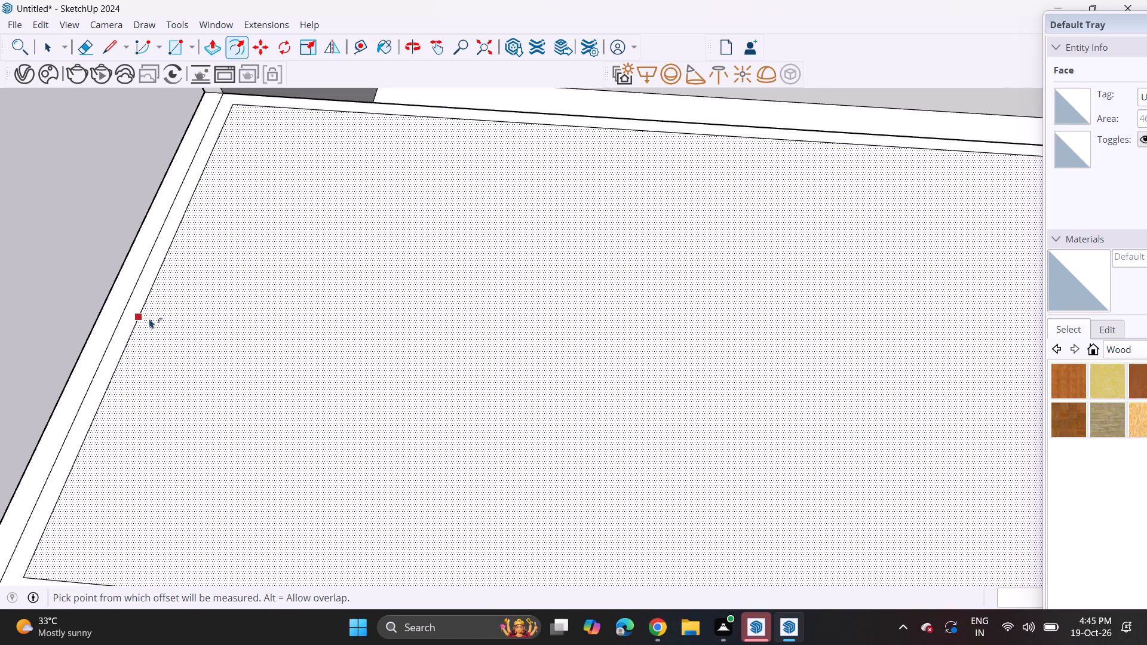
pyautogui.press('space')
pyautogui.click(132, 293)
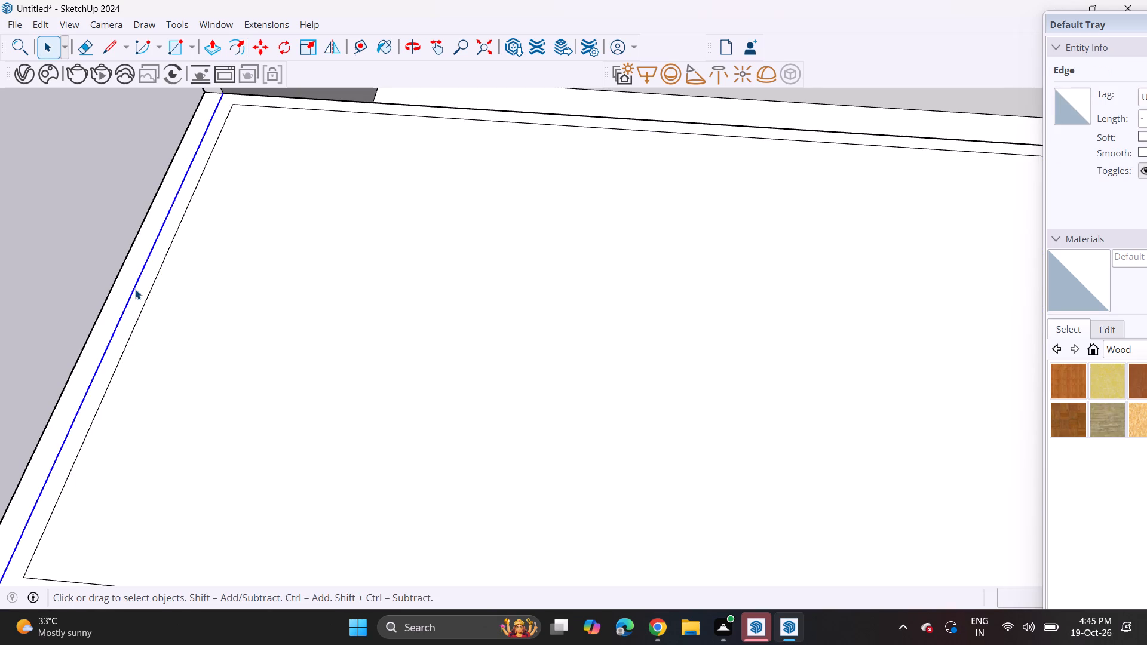
pyautogui.press('Delete')
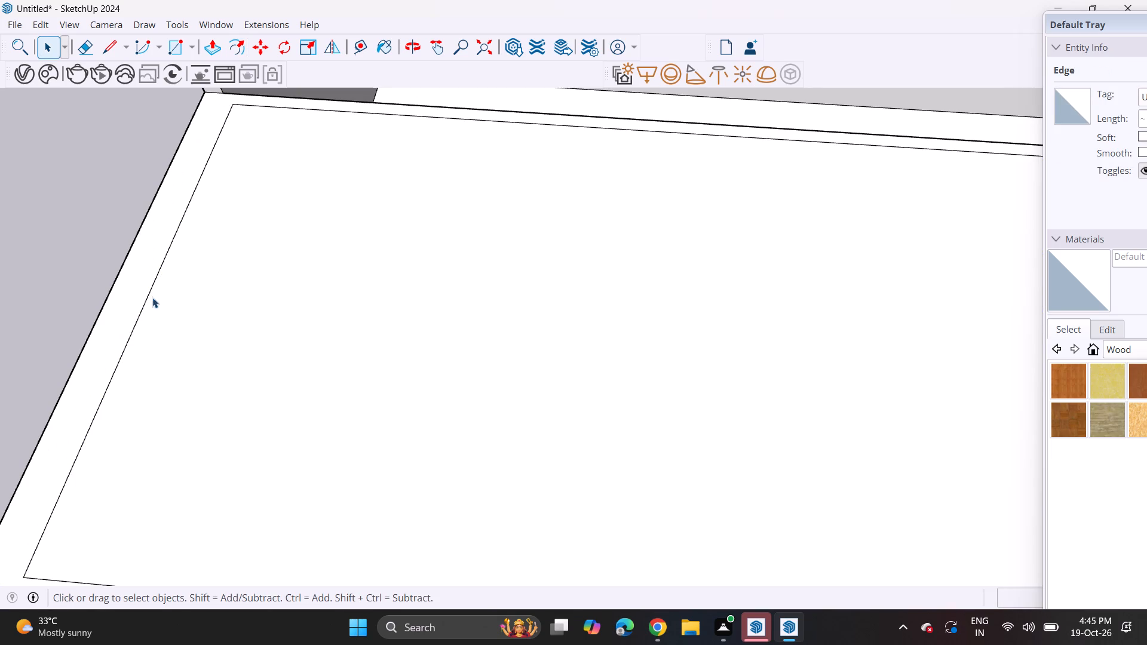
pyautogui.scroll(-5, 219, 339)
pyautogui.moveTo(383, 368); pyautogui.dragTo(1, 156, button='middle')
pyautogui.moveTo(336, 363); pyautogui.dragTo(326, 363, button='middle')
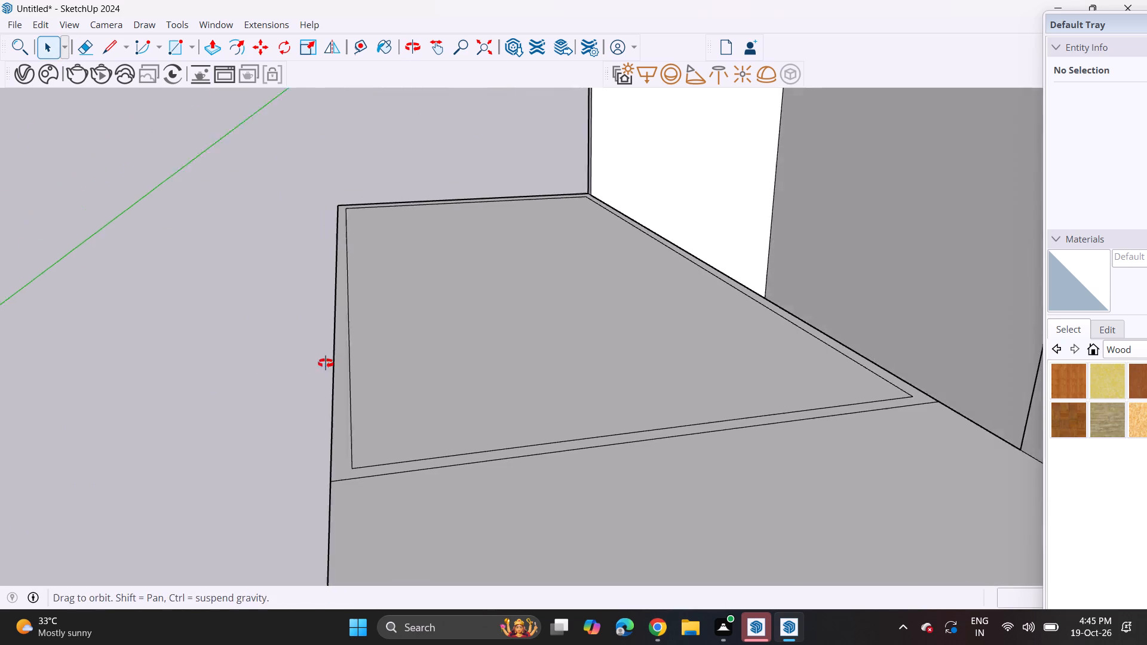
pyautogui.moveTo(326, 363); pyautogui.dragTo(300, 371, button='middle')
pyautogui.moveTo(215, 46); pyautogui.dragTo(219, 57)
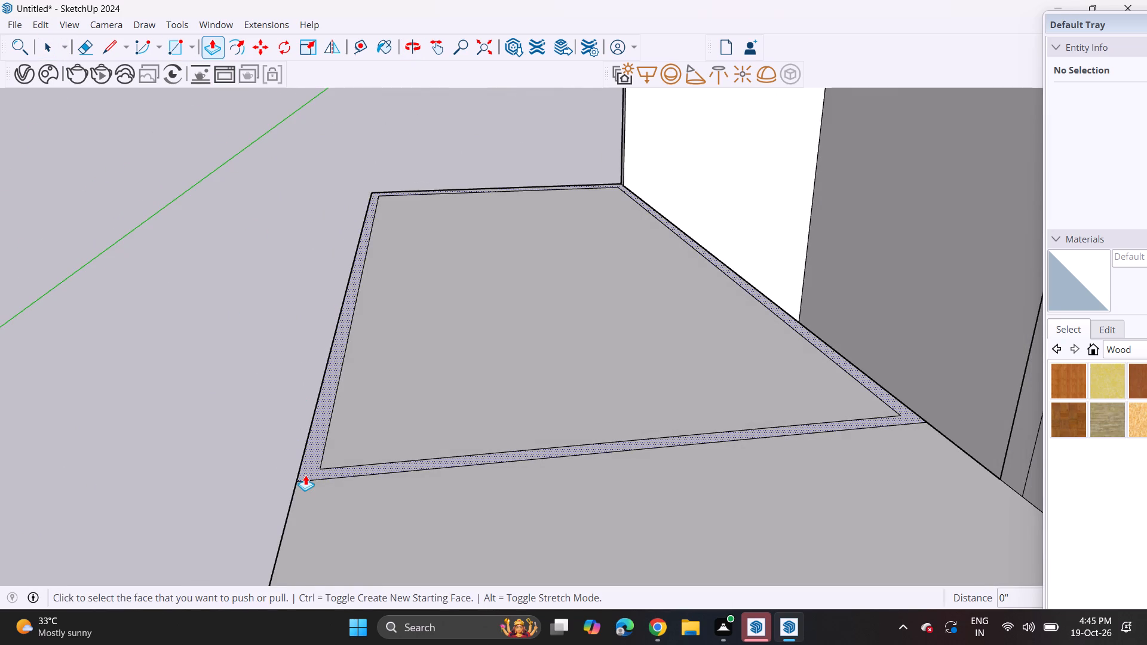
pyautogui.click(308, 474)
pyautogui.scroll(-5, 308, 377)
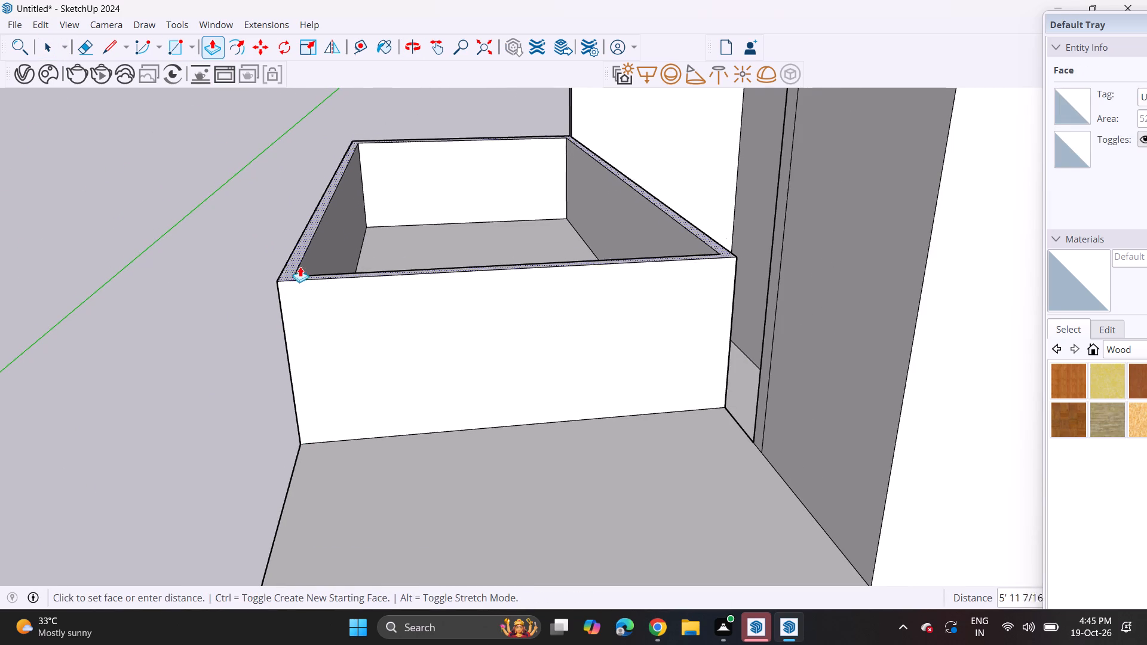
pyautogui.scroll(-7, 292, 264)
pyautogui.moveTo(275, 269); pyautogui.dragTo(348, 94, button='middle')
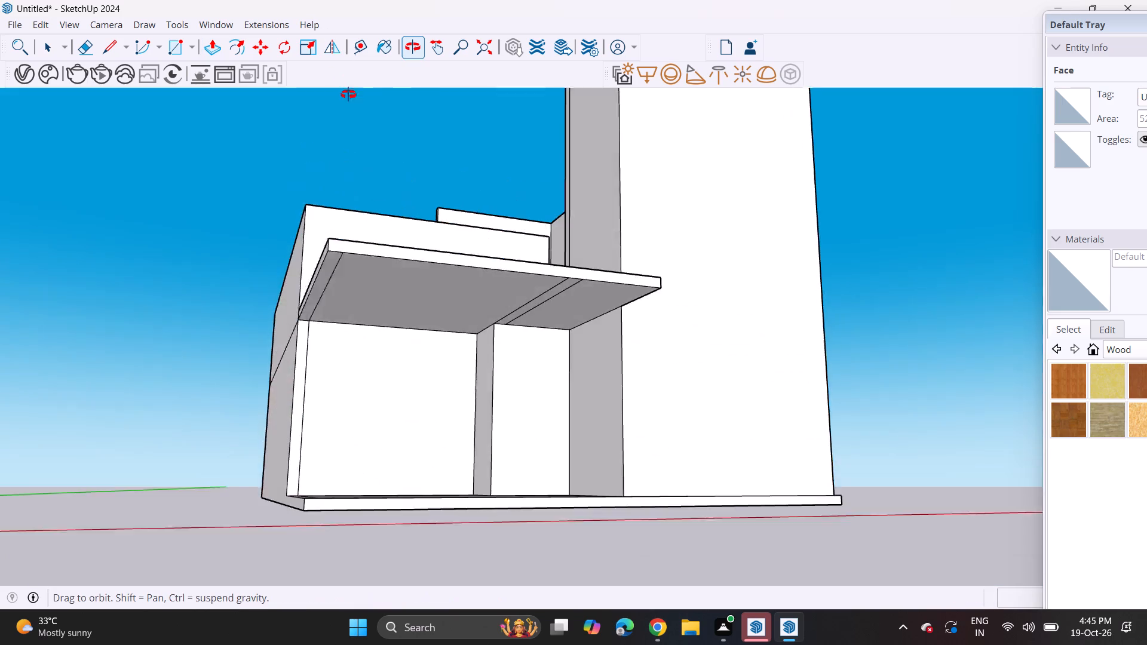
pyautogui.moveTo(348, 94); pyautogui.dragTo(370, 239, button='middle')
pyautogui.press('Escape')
# Draw an L-shaped outline on the front roof section, about 3' 8" forward from the dividing line and across to the tall block's wall.
pyautogui.moveTo(387, 268); pyautogui.dragTo(372, 279, button='middle')
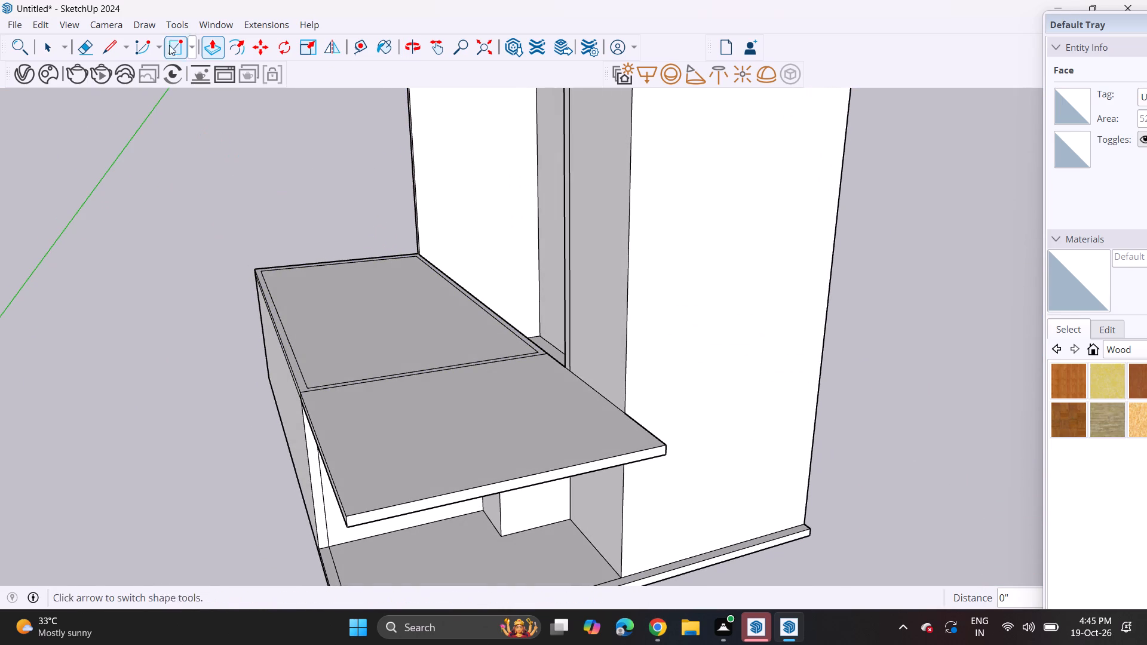
pyautogui.click(111, 50)
pyautogui.moveTo(366, 395); pyautogui.dragTo(381, 334, button='middle')
pyautogui.scroll(1, 410, 334)
pyautogui.moveTo(381, 334); pyautogui.dragTo(257, 299, button='middle')
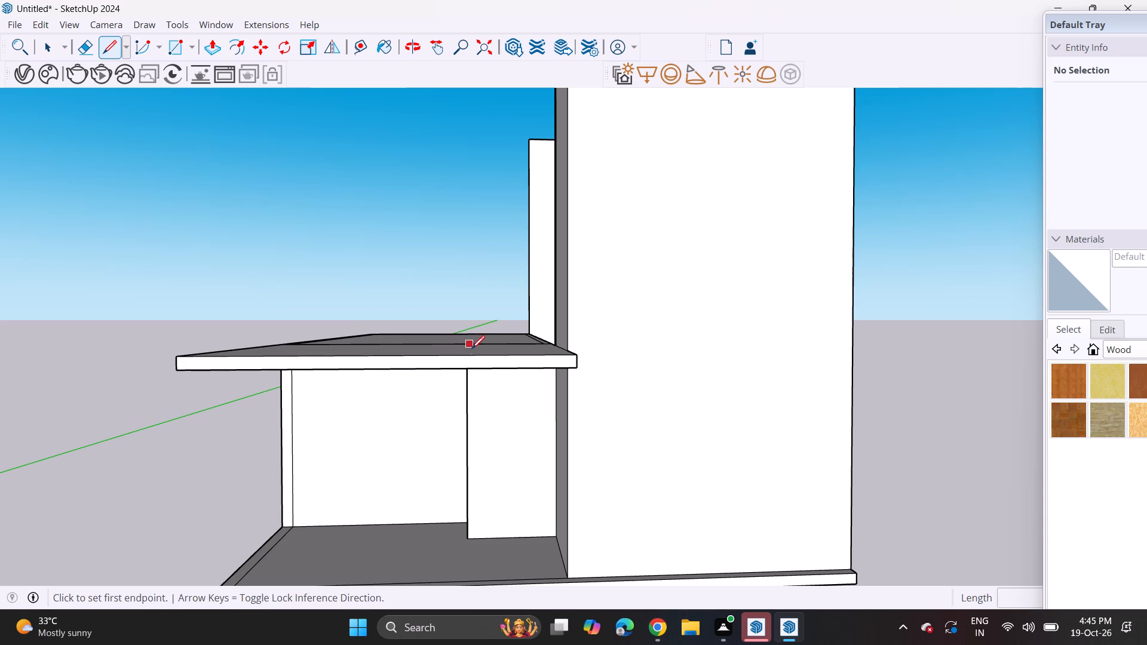
pyautogui.moveTo(469, 344); pyautogui.dragTo(482, 417, button='middle')
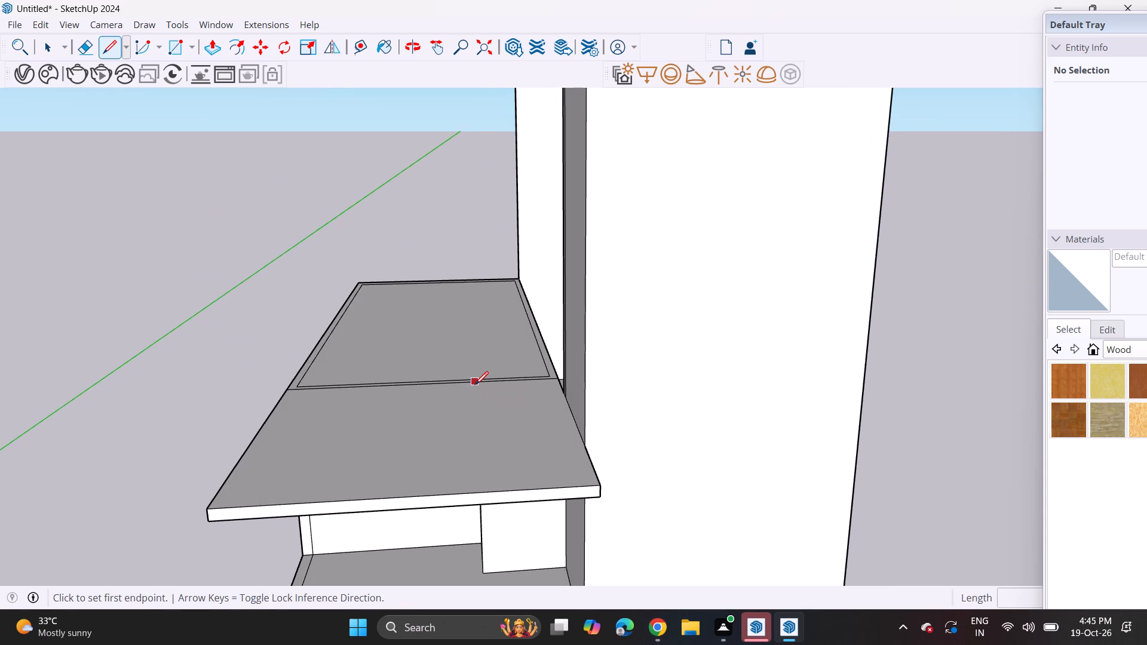
pyautogui.click(474, 383)
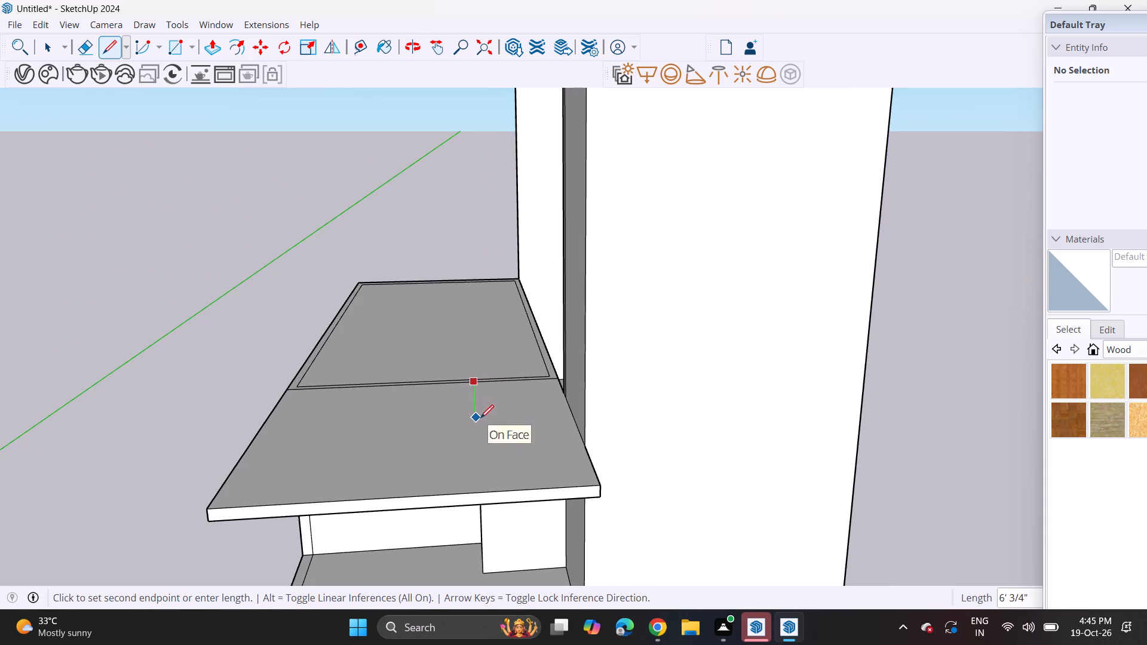
pyautogui.moveTo(478, 420); pyautogui.dragTo(865, 344, button='middle')
pyautogui.scroll(1, 479, 420)
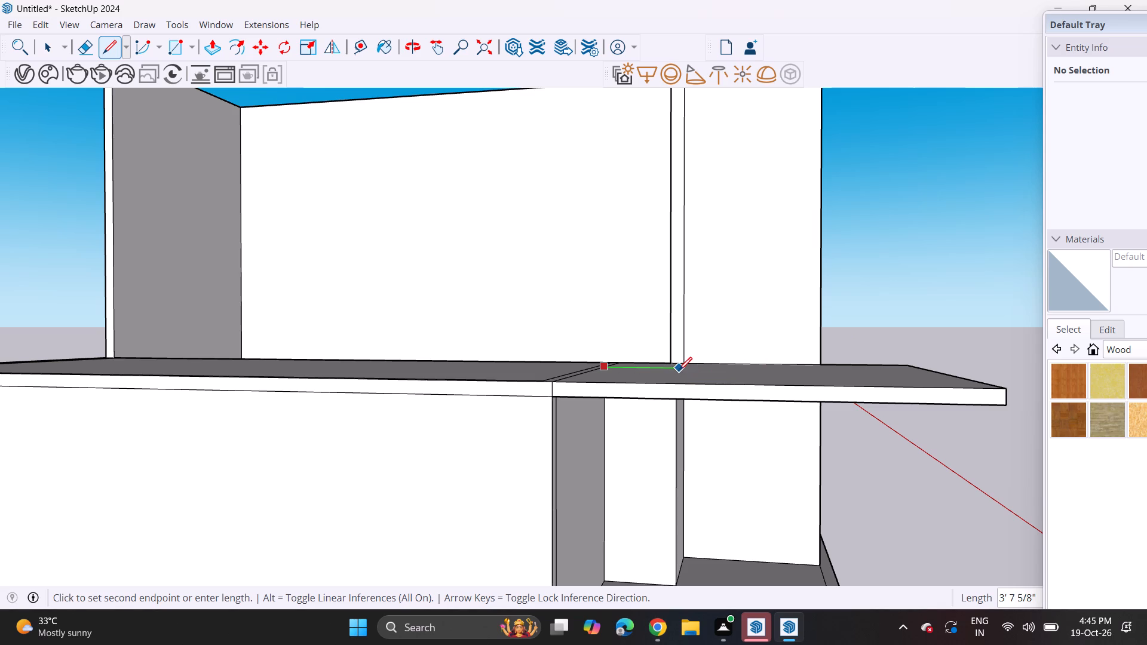
pyautogui.moveTo(679, 370); pyautogui.dragTo(658, 514, button='middle')
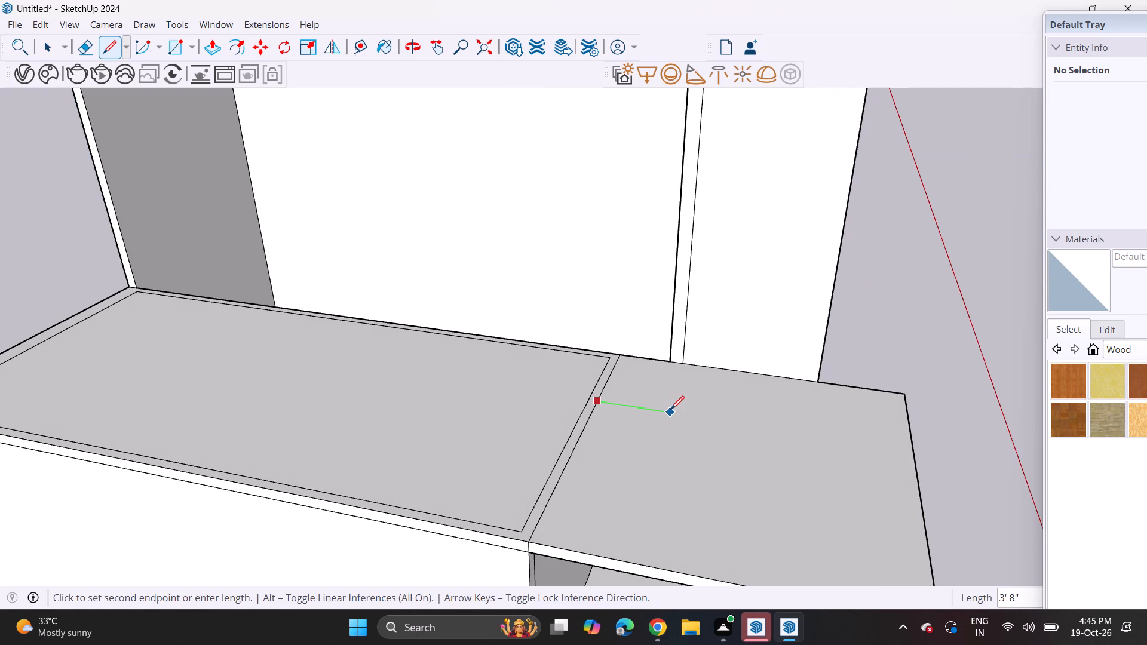
pyautogui.click(671, 409)
pyautogui.click(681, 364)
# Draw a parallel L-shaped outline inside the first, from the dividing line forward and about 4' 4 3/4" across to the tall block's wall.
pyautogui.moveTo(701, 371); pyautogui.dragTo(284, 609, button='middle')
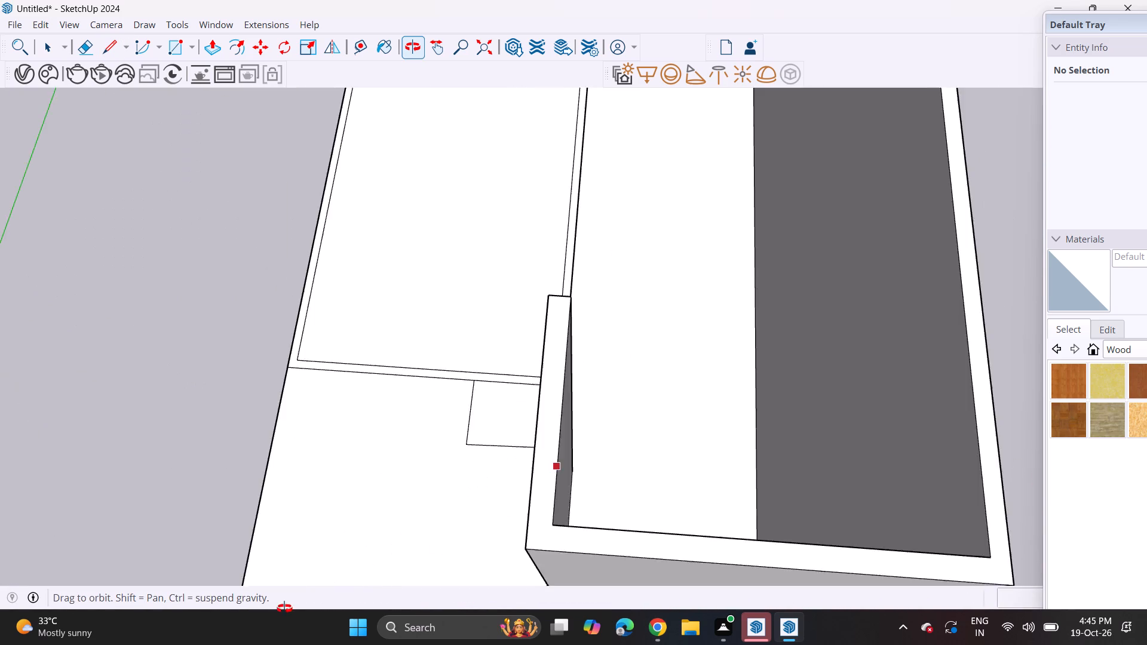
pyautogui.moveTo(284, 609); pyautogui.dragTo(329, 562, button='middle')
pyautogui.scroll(10, 526, 403)
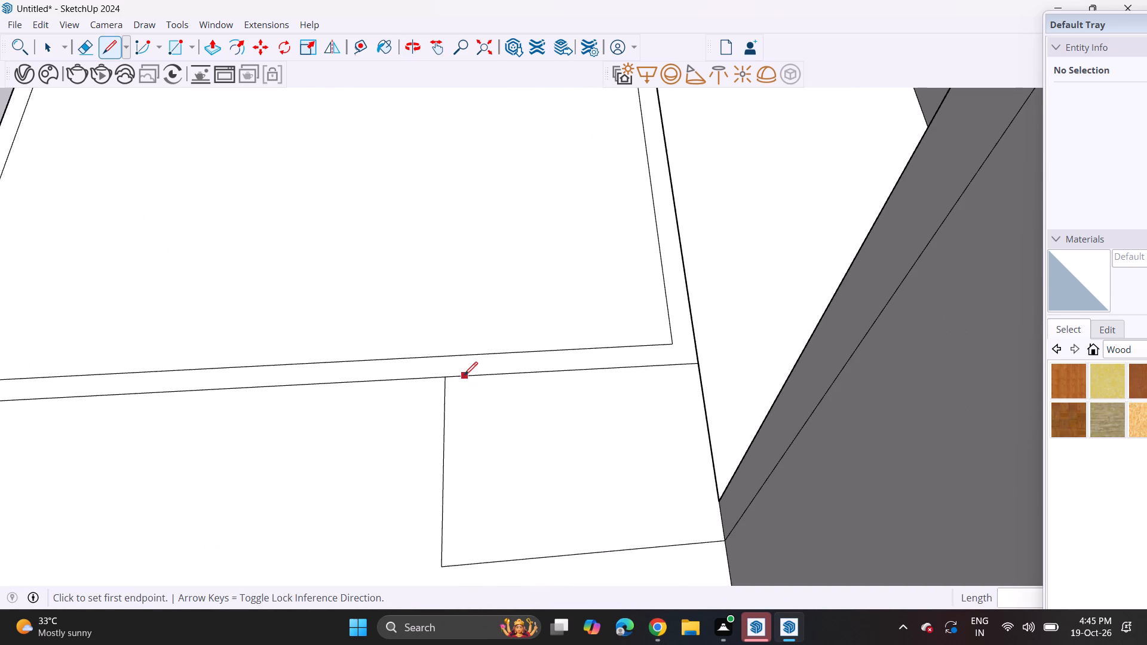
pyautogui.click(476, 377)
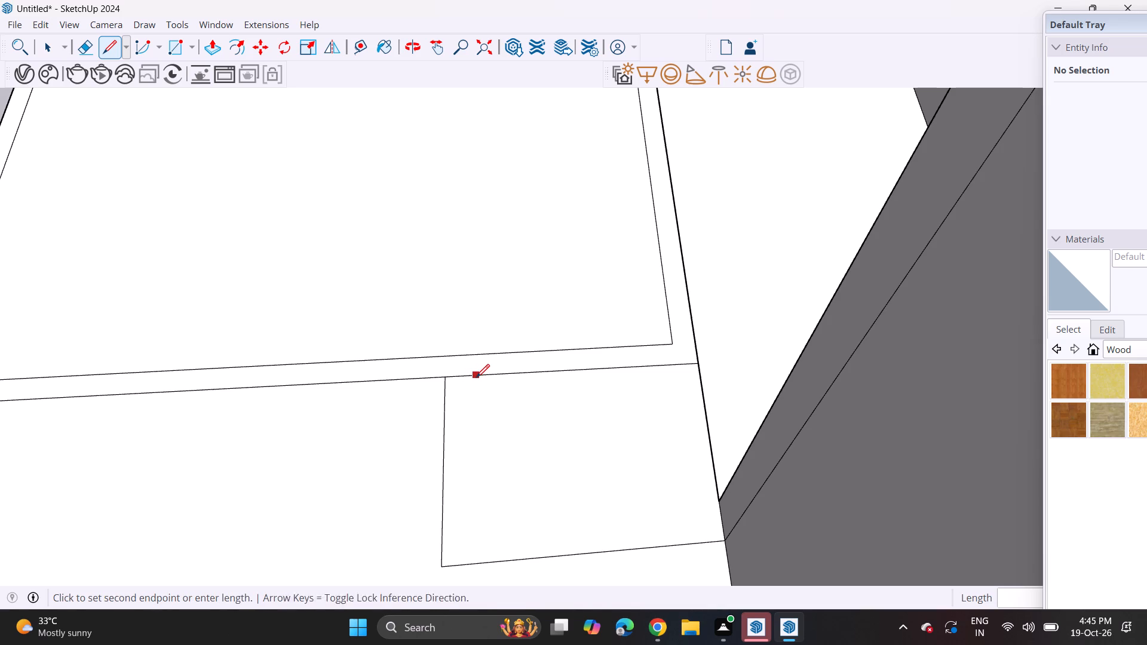
pyautogui.click(480, 530)
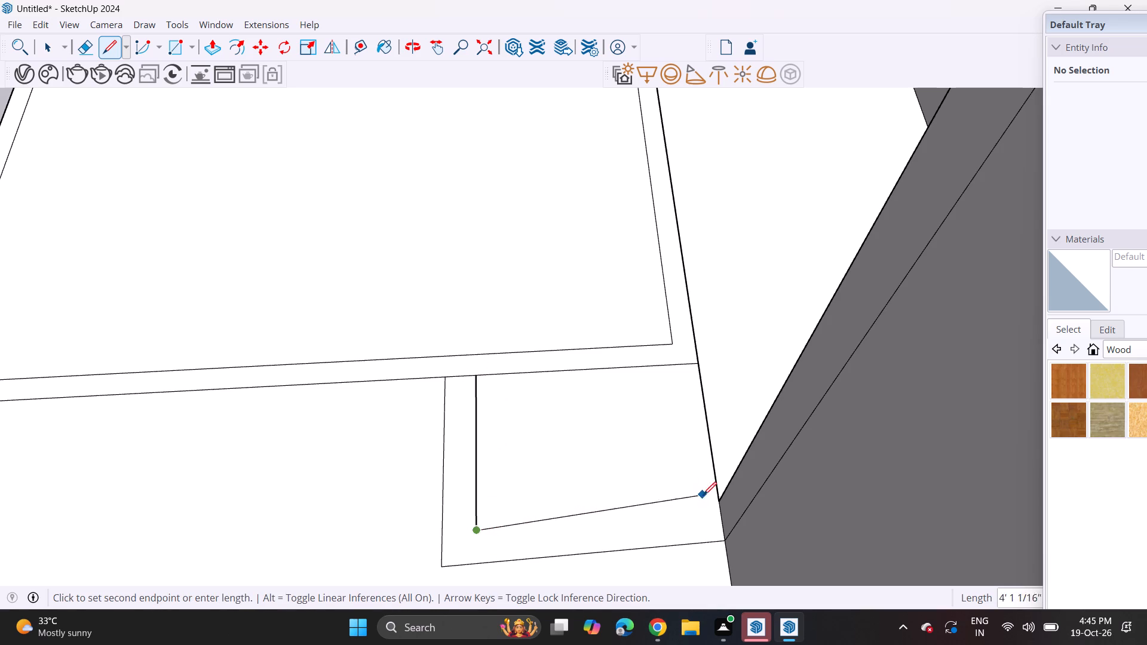
pyautogui.click(716, 511)
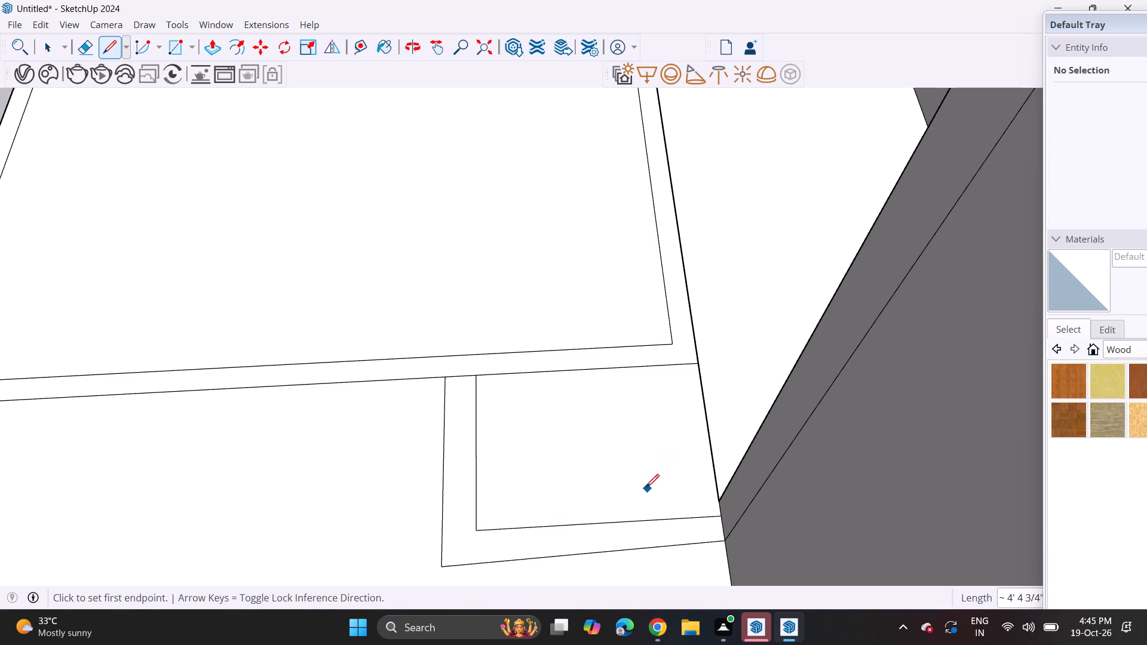
pyautogui.hotkey('ctrl', 'z')
pyautogui.hotkey('ctrl', 'x')
pyautogui.click(474, 528)
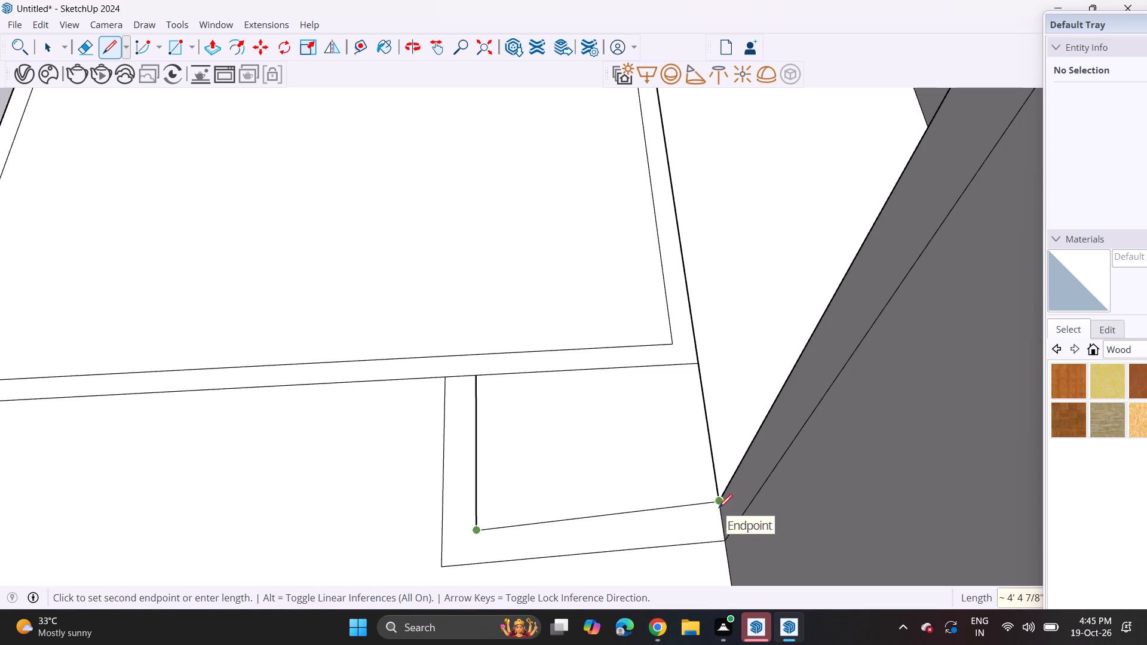
pyautogui.click(721, 515)
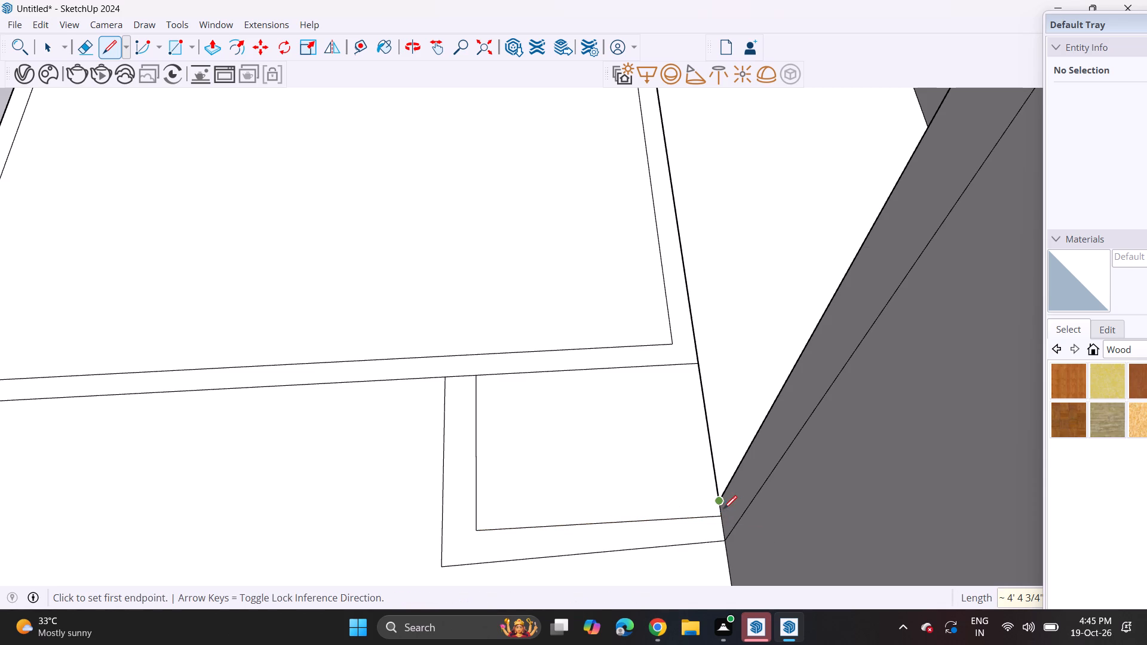
# Delete the outer L outline's front line and redraw it about 5' long from the open corner to the tall block's wall.
pyautogui.press('space')
pyautogui.click(694, 543)
pyautogui.press('Delete')
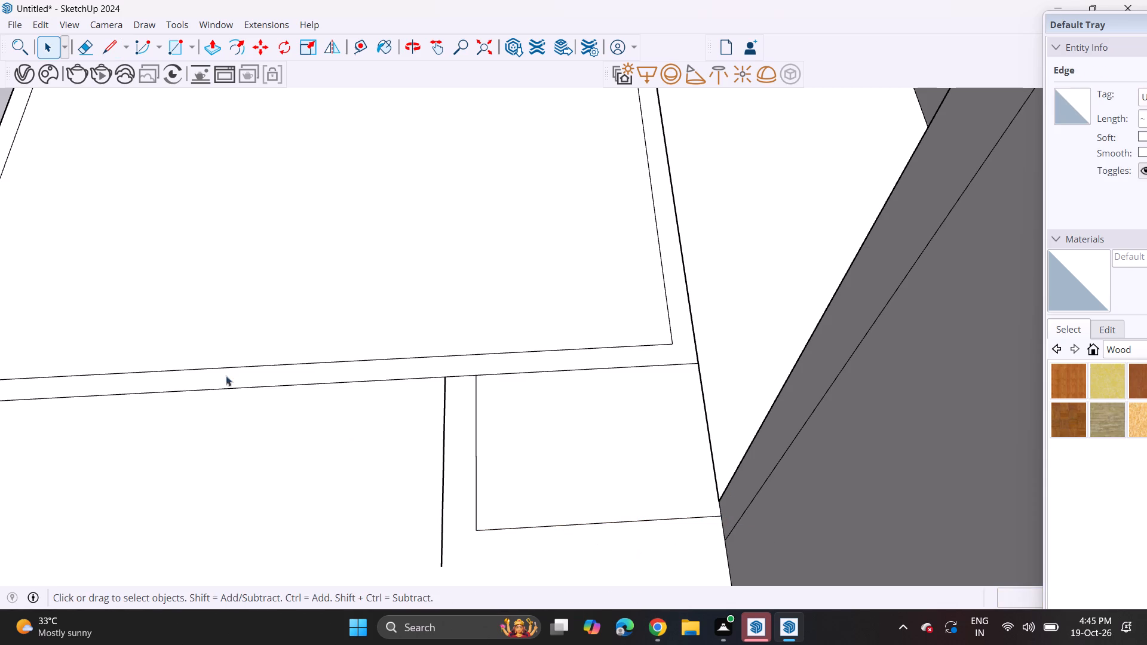
pyautogui.moveTo(118, 42); pyautogui.dragTo(124, 47)
pyautogui.click(443, 567)
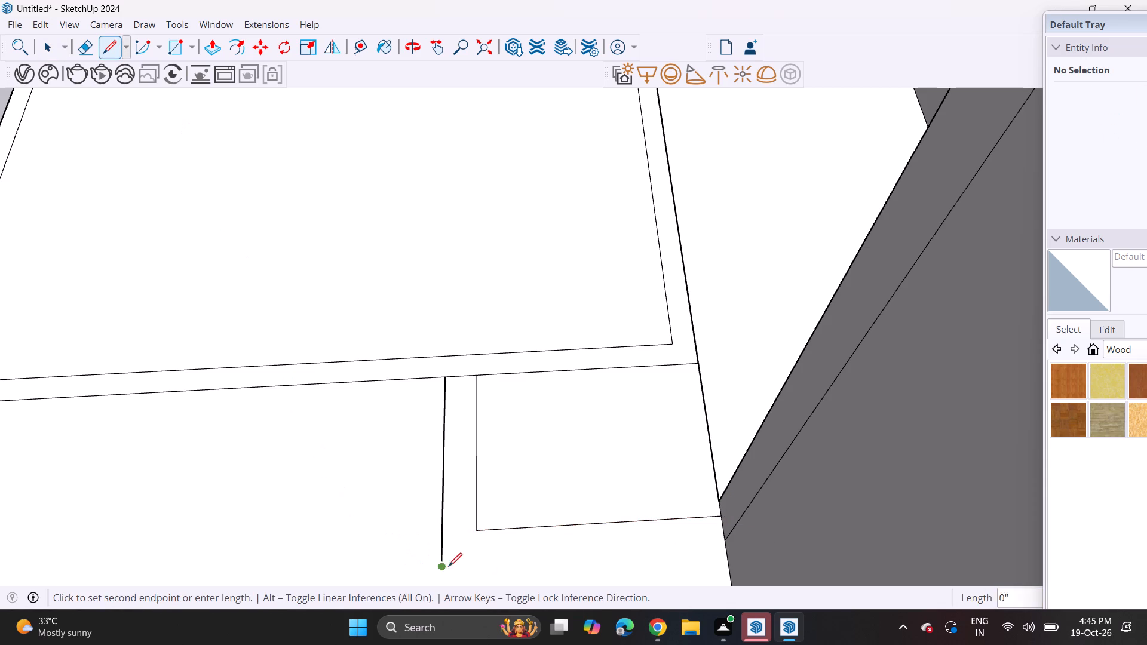
pyautogui.click(728, 557)
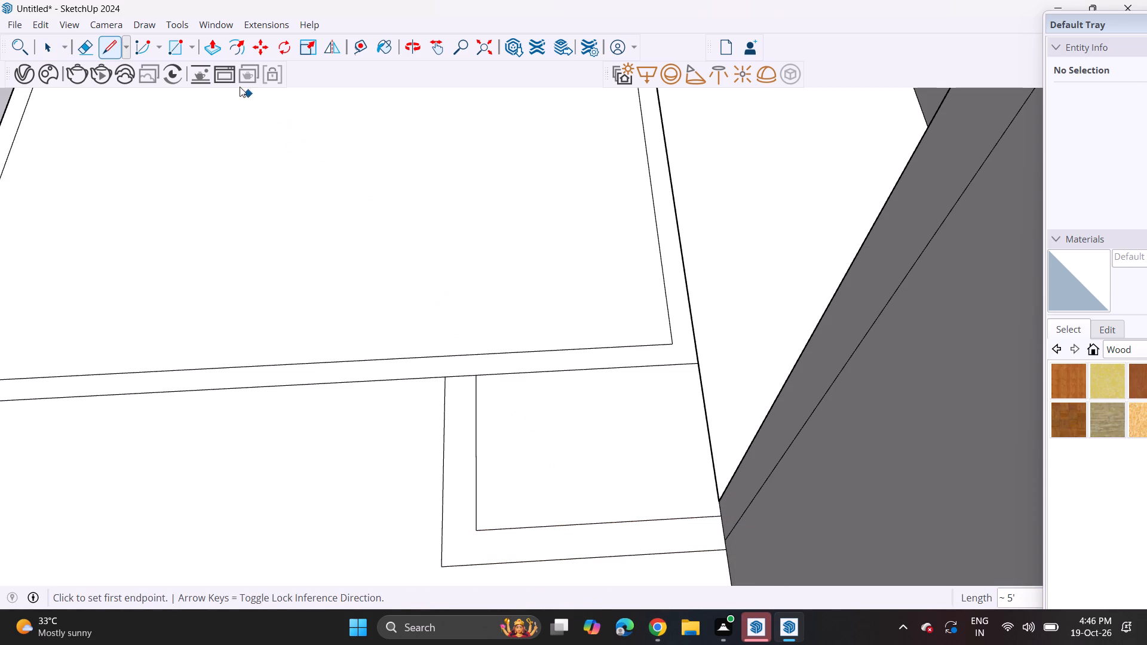
# Erase the short dividing-line segment between the two L outlines, joining the L-shaped strip to the rear section's border.
pyautogui.click(90, 47)
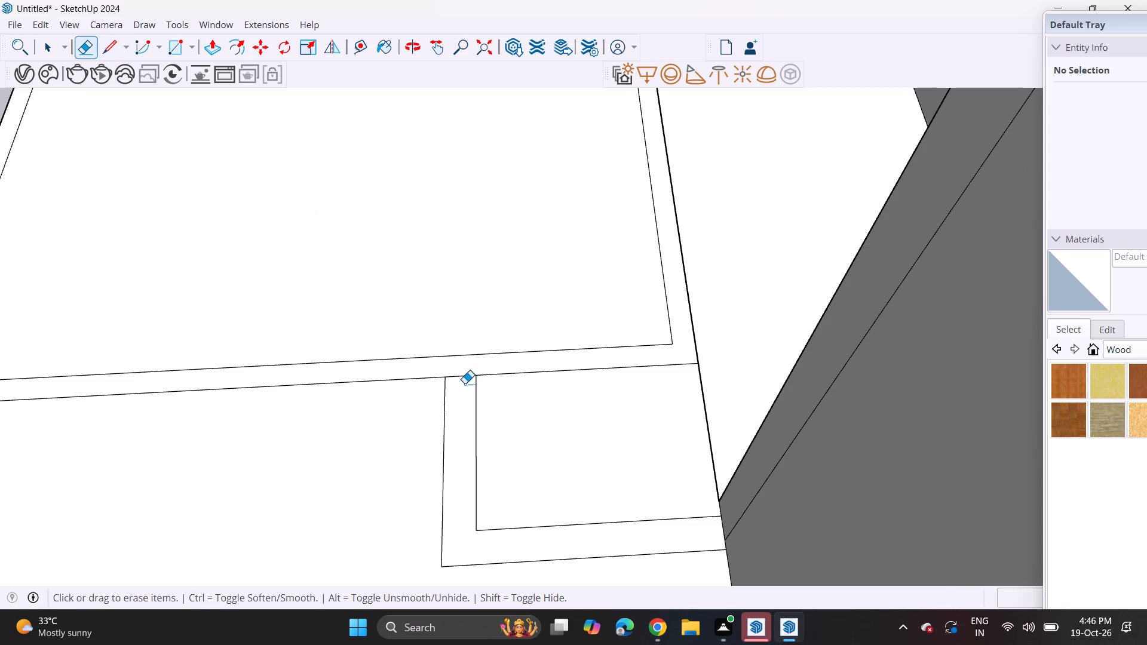
pyautogui.moveTo(464, 373); pyautogui.dragTo(463, 389)
pyautogui.moveTo(624, 427); pyautogui.dragTo(617, 392, button='middle')
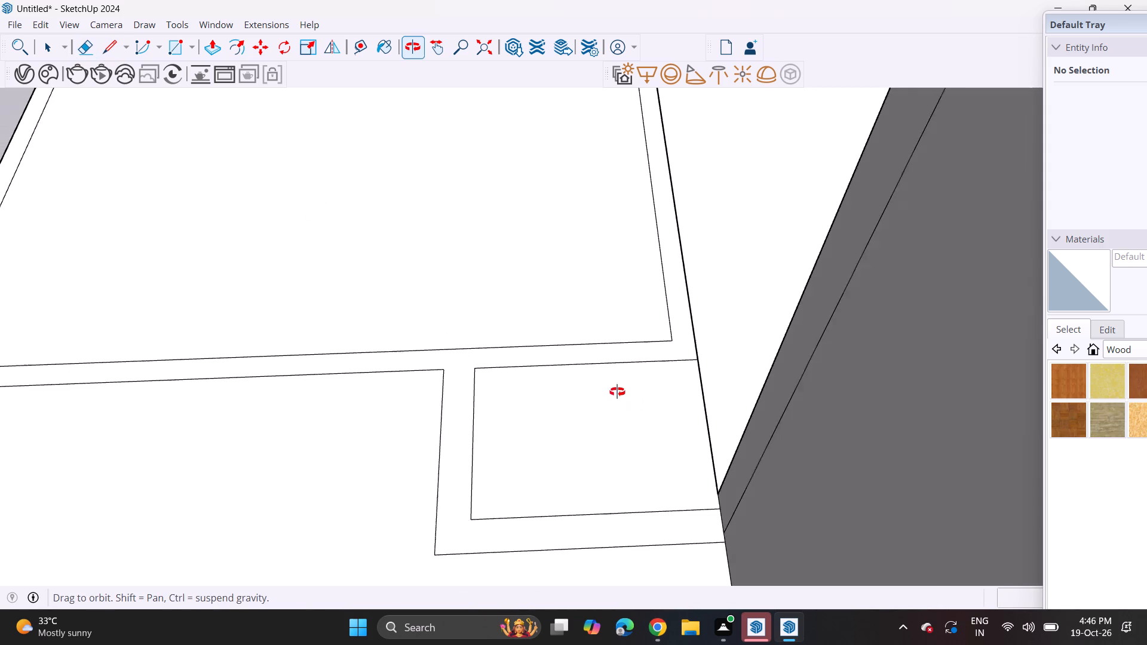
pyautogui.moveTo(617, 392); pyautogui.dragTo(628, 269, button='middle')
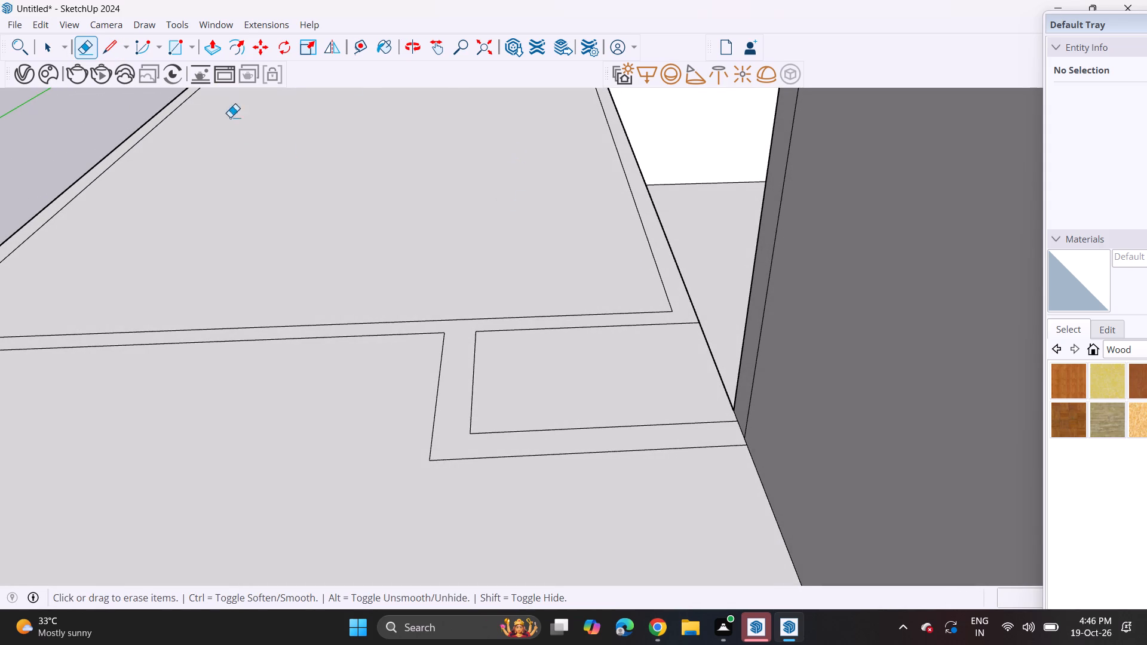
# Push/Pull the joined upper-floor wall outline on the roof slab up 10'.
pyautogui.click(222, 43)
pyautogui.moveTo(458, 418); pyautogui.dragTo(459, 412)
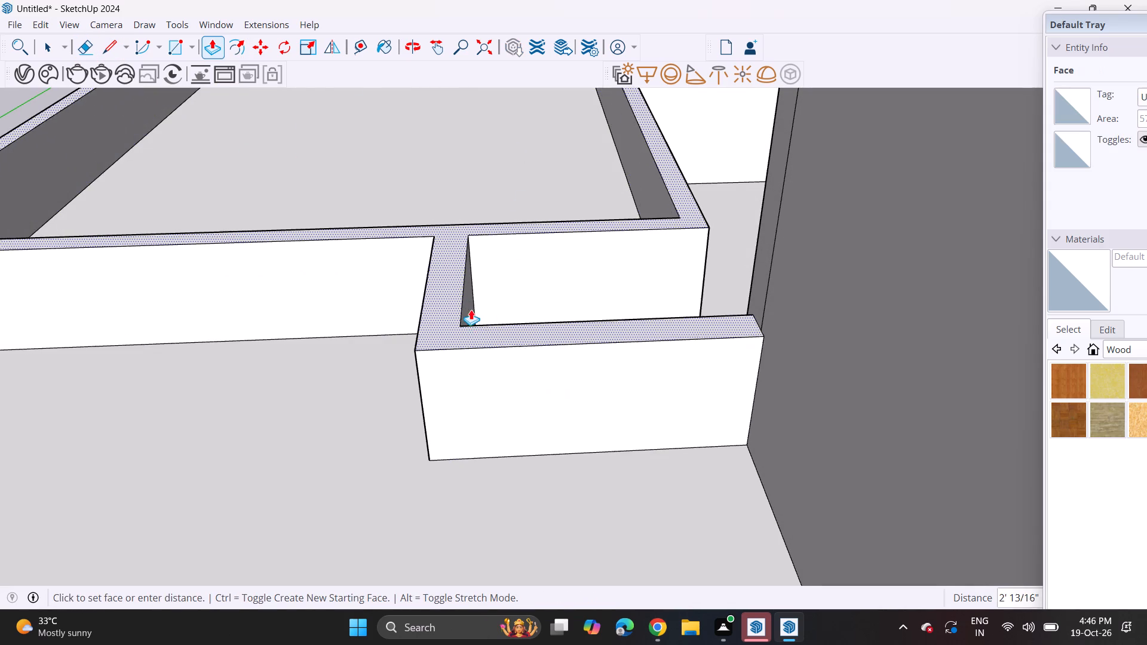
pyautogui.write("10'")
pyautogui.press('Return')
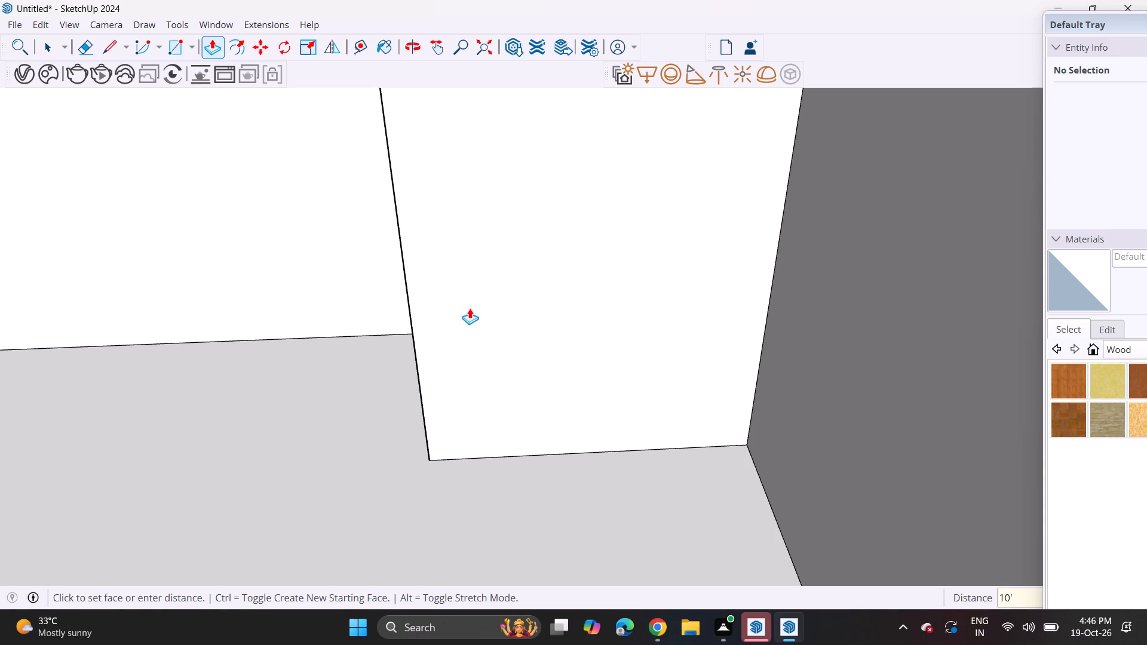
# Examine the raised upper-floor walls and their alignment with the tall block from the building's front.
pyautogui.scroll(-4, 349, 391)
pyautogui.scroll(-7, 330, 540)
pyautogui.moveTo(445, 414); pyautogui.dragTo(455, 279, button='middle')
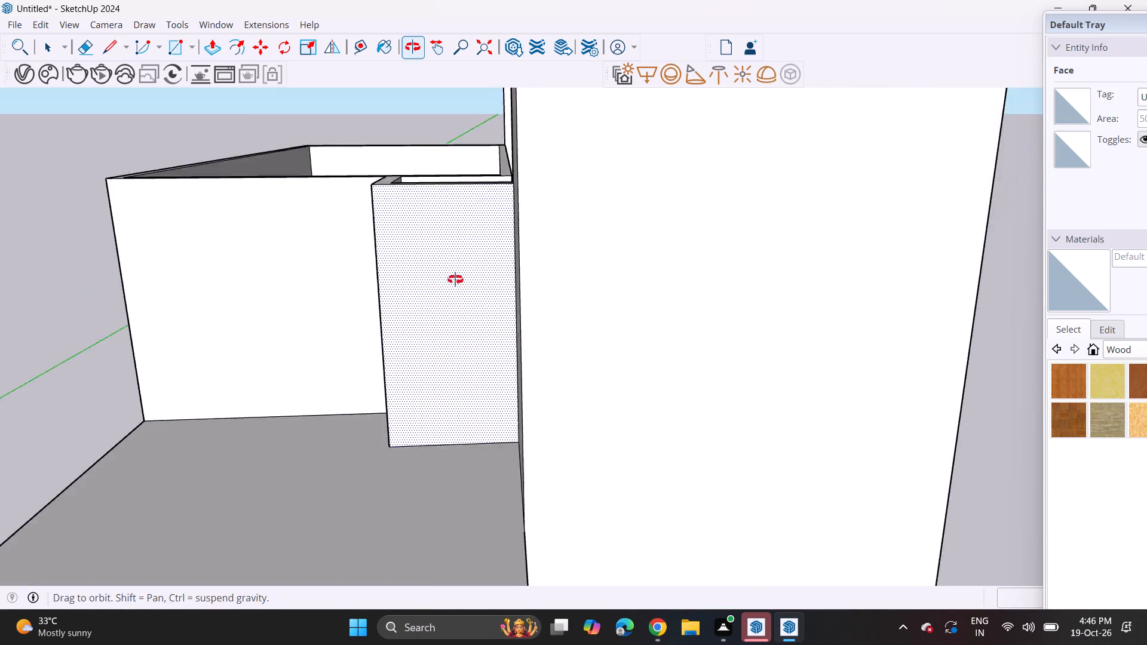
pyautogui.moveTo(455, 279); pyautogui.dragTo(464, 246, button='middle')
pyautogui.scroll(-4, 453, 253)
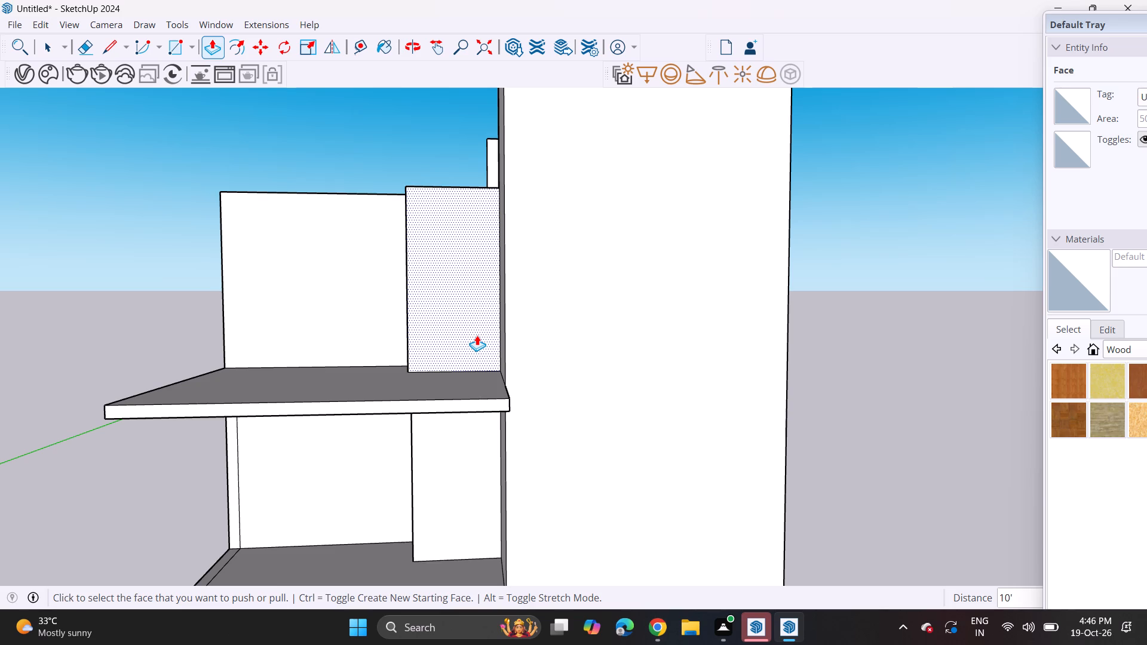
pyautogui.scroll(-6, 446, 318)
pyautogui.keyDown('shift'); pyautogui.moveTo(414, 327); pyautogui.dragTo(490, 335, button='middle'); pyautogui.keyUp('shift')
pyautogui.keyDown('shift'); pyautogui.moveTo(490, 335); pyautogui.dragTo(527, 334, button='middle'); pyautogui.keyUp('shift')
pyautogui.moveTo(528, 333); pyautogui.dragTo(465, 309, button='middle')
pyautogui.scroll(-4, 470, 303)
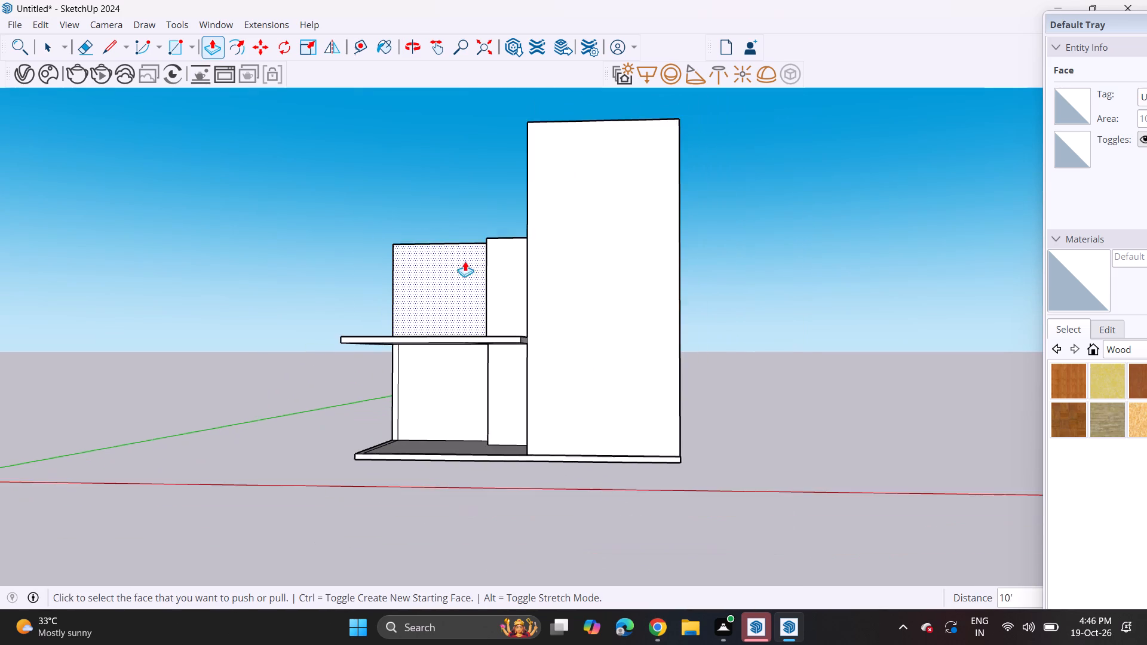
# Draw a line about 7 1/4" long across the tall block's narrow wall end, just above the raised walls' rear corner.
pyautogui.moveTo(465, 261); pyautogui.dragTo(532, 290, button='middle')
pyautogui.moveTo(475, 236); pyautogui.dragTo(530, 357, button='middle')
pyautogui.scroll(3, 548, 323)
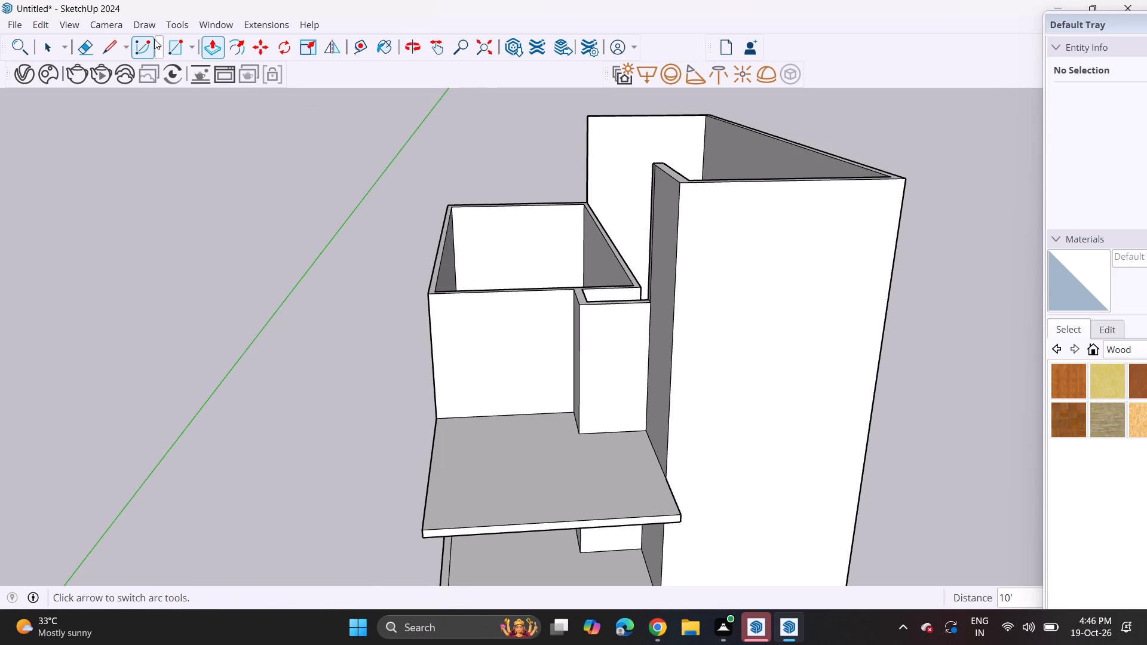
pyautogui.moveTo(112, 46); pyautogui.dragTo(119, 47)
pyautogui.moveTo(410, 144); pyautogui.dragTo(432, 153, button='middle')
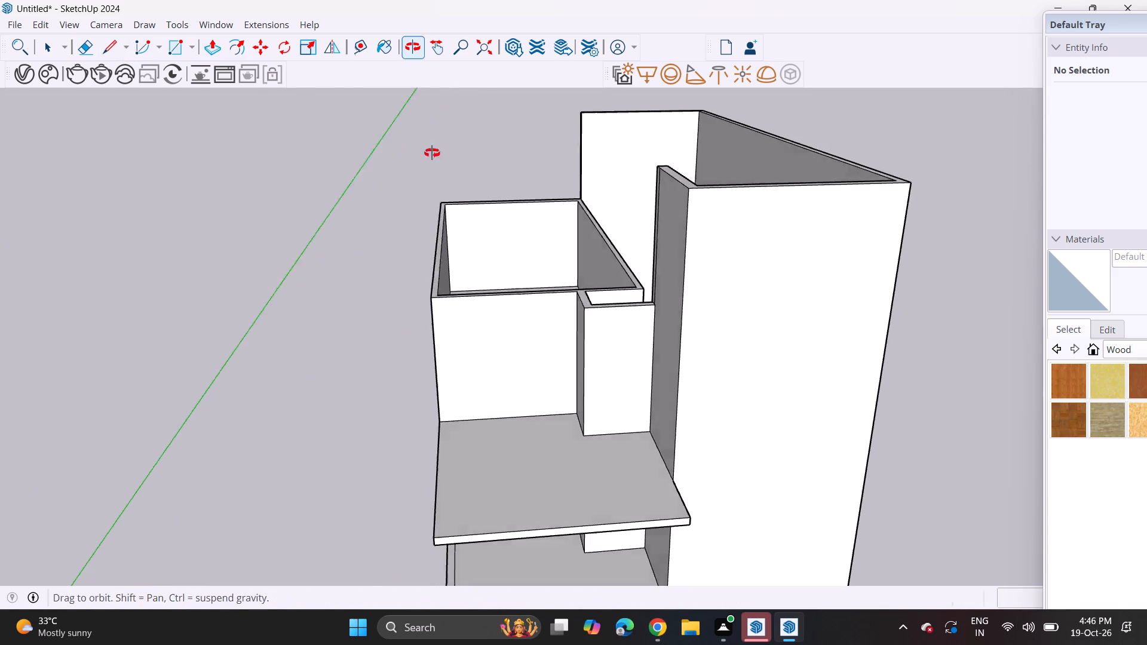
pyautogui.moveTo(432, 153); pyautogui.dragTo(586, 159, button='middle')
pyautogui.scroll(6, 630, 216)
pyautogui.scroll(14, 330, 142)
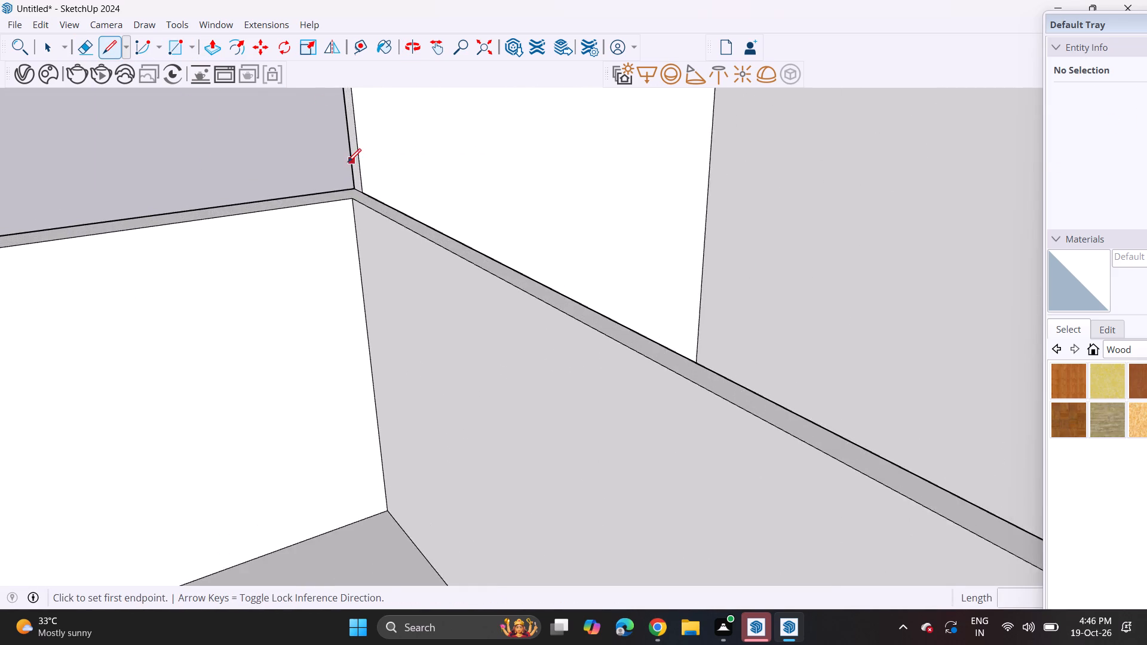
pyautogui.scroll(8, 348, 162)
pyautogui.click(363, 181)
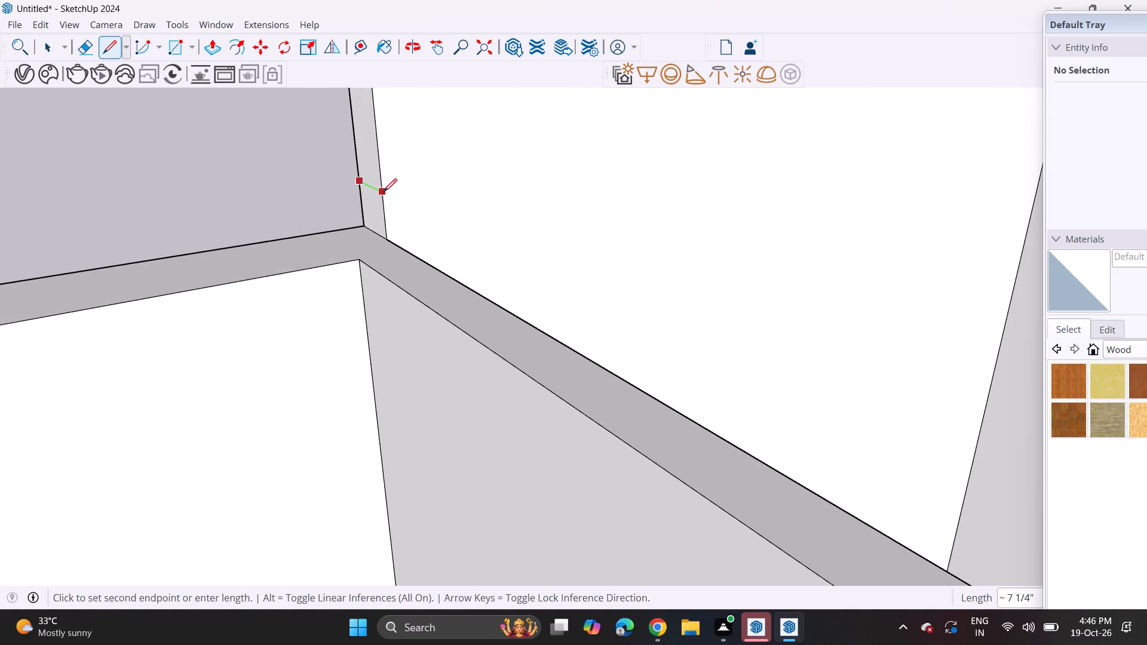
pyautogui.click(384, 192)
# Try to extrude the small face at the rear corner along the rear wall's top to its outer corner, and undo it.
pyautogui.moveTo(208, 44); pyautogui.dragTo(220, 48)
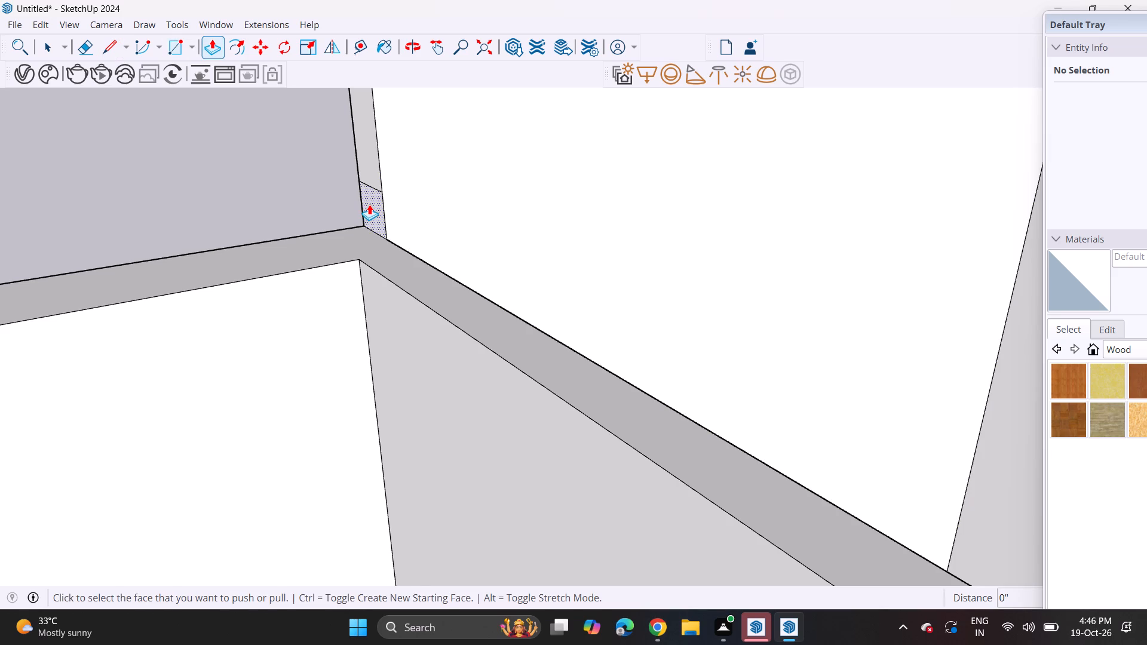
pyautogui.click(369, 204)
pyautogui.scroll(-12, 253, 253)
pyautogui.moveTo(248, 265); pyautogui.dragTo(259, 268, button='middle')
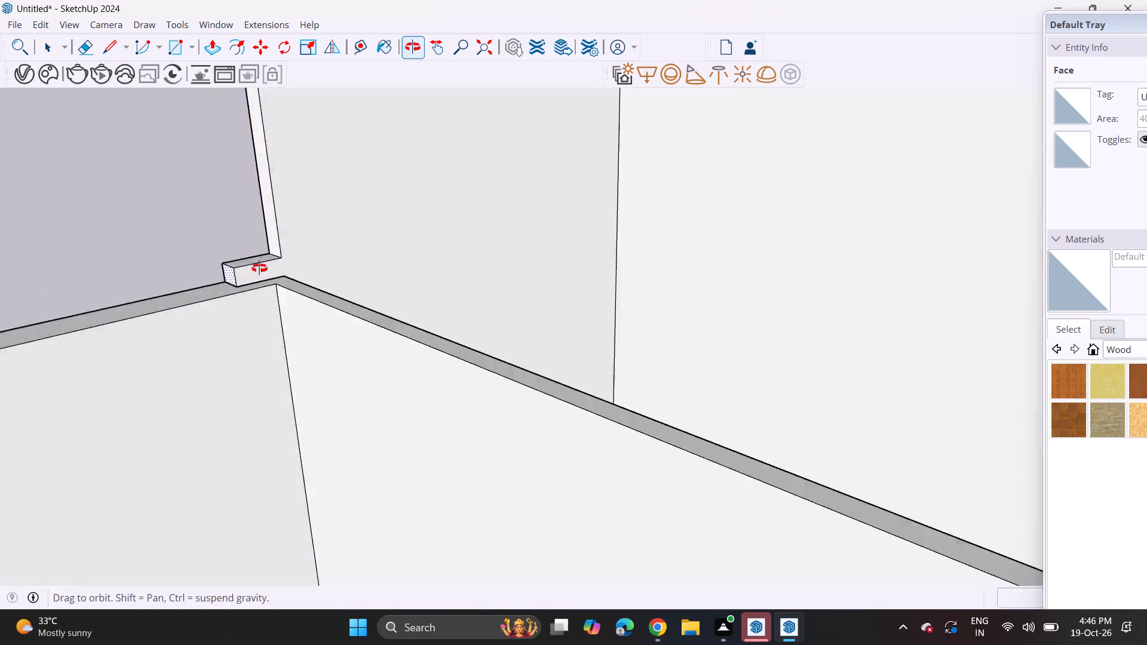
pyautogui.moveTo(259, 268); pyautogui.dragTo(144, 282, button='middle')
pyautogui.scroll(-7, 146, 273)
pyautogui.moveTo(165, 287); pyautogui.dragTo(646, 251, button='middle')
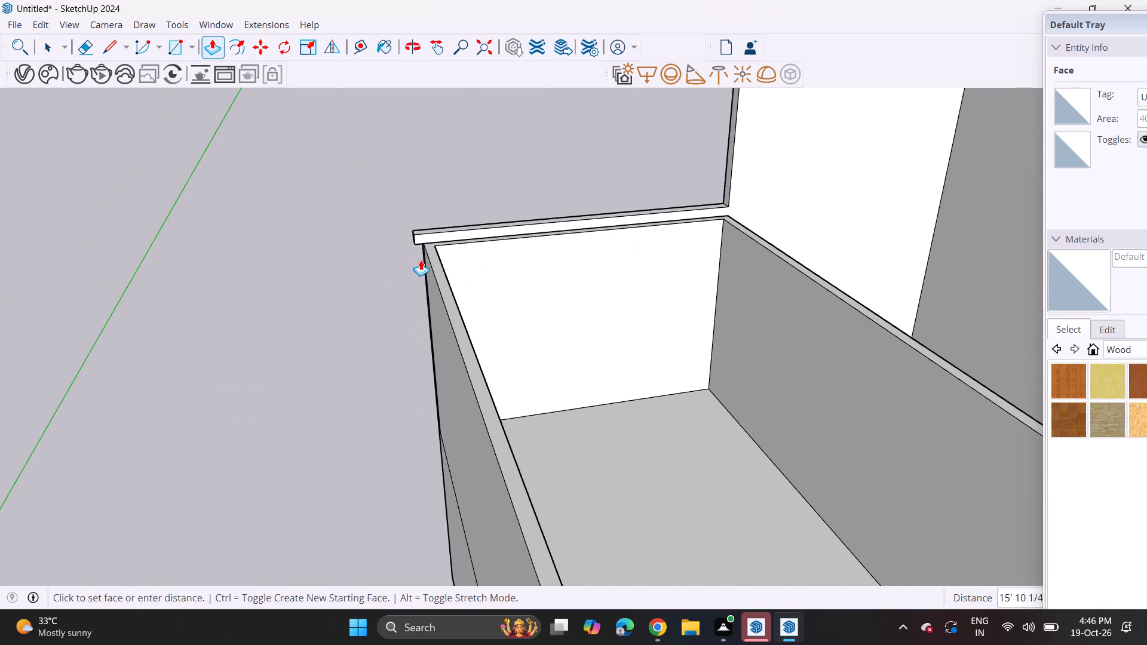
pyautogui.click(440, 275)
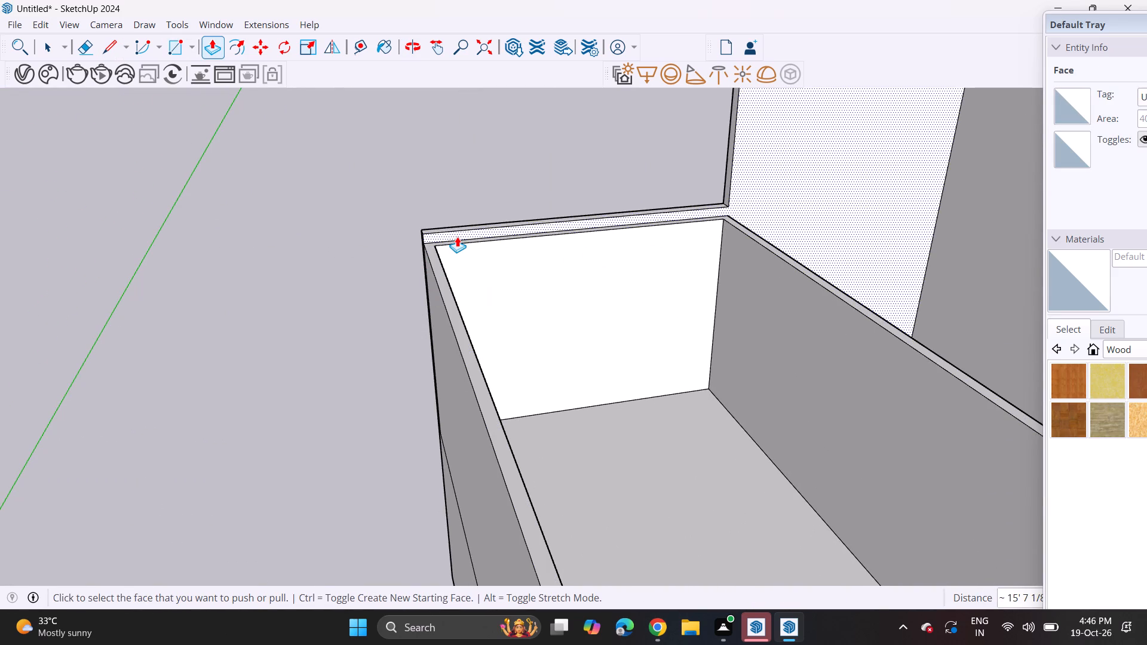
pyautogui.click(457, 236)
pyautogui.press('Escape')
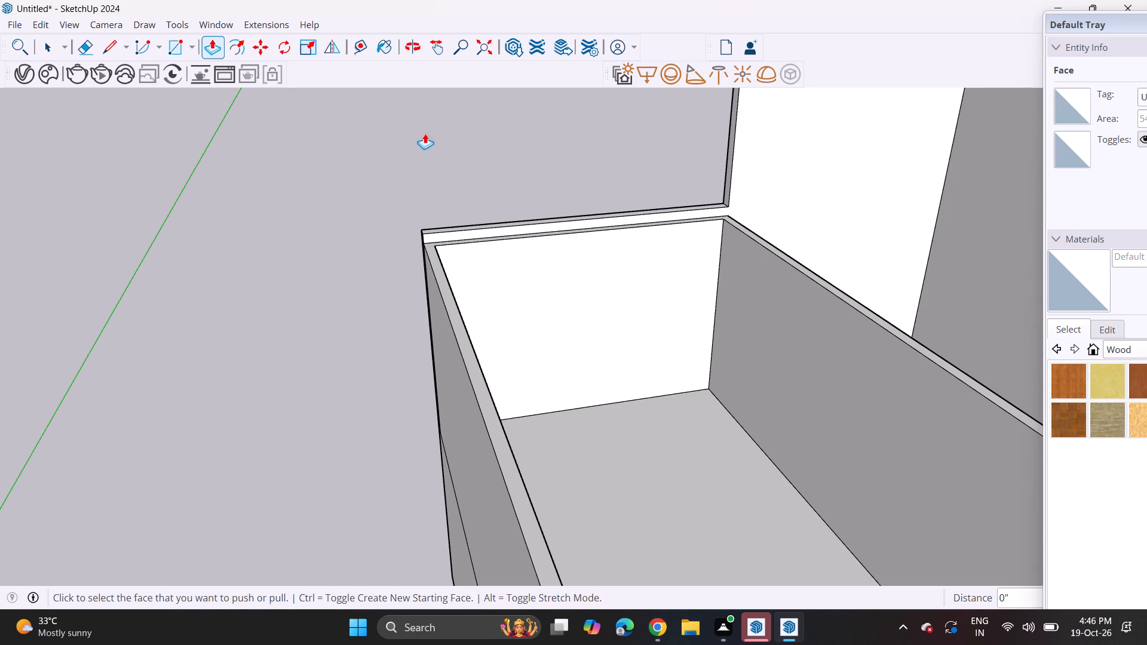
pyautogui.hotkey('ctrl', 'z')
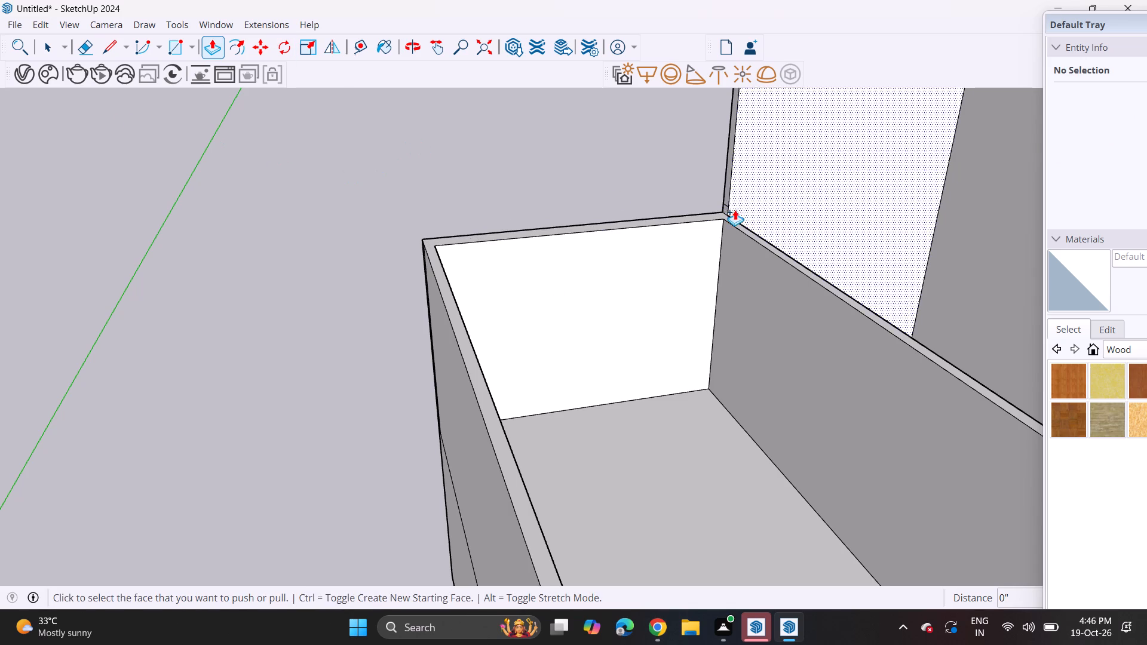
# Extrude the small rear-corner face about 15' 7" along the rear wall's top to the outer corner as new geometry.
pyautogui.click(723, 210)
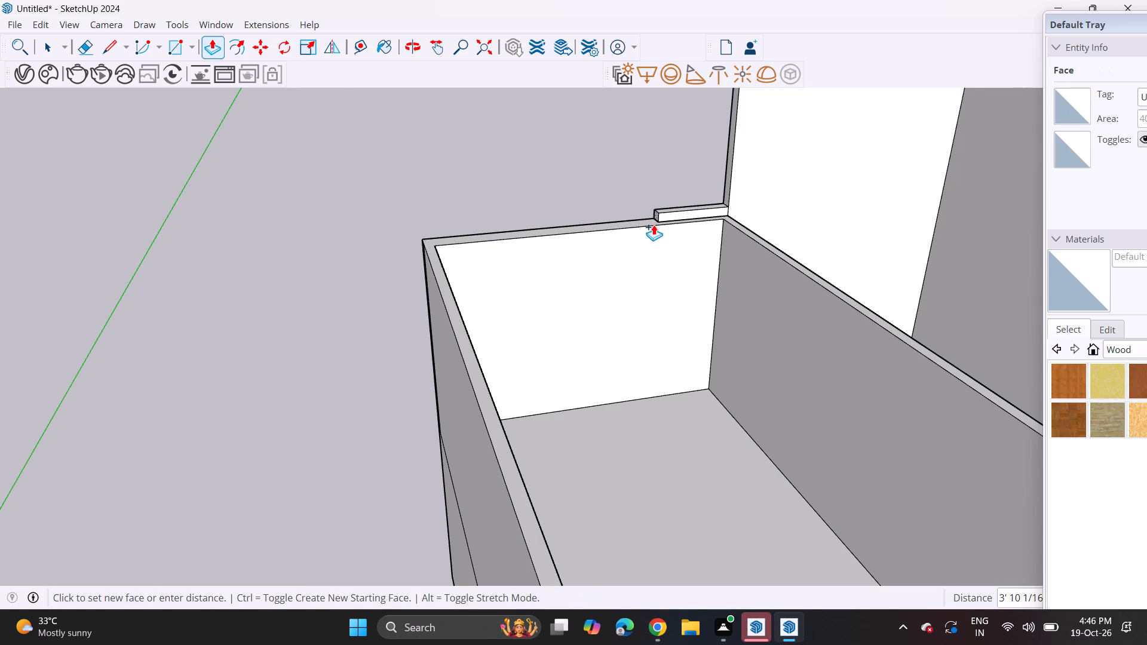
pyautogui.click(441, 282)
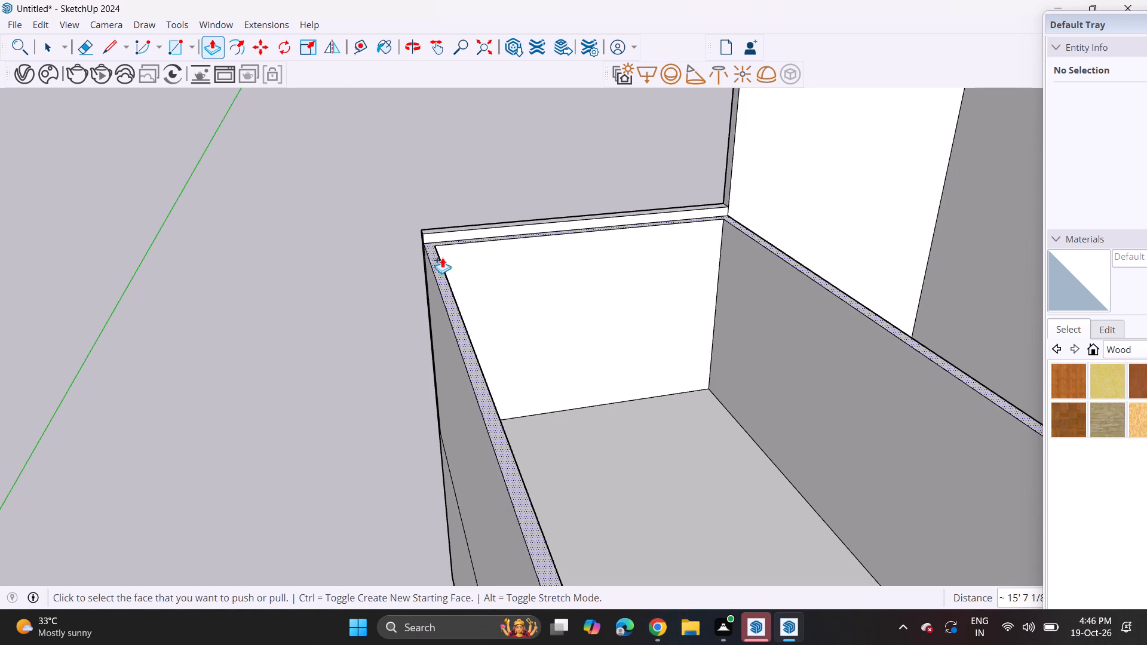
# Extrude the rear strip's front face forward about 47' 5" over the upper-floor walls to form a roof slab aligned with the slab below.
pyautogui.click(441, 237)
pyautogui.scroll(-10, 468, 299)
pyautogui.moveTo(490, 348); pyautogui.dragTo(424, 250, button='middle')
pyautogui.scroll(-3, 525, 378)
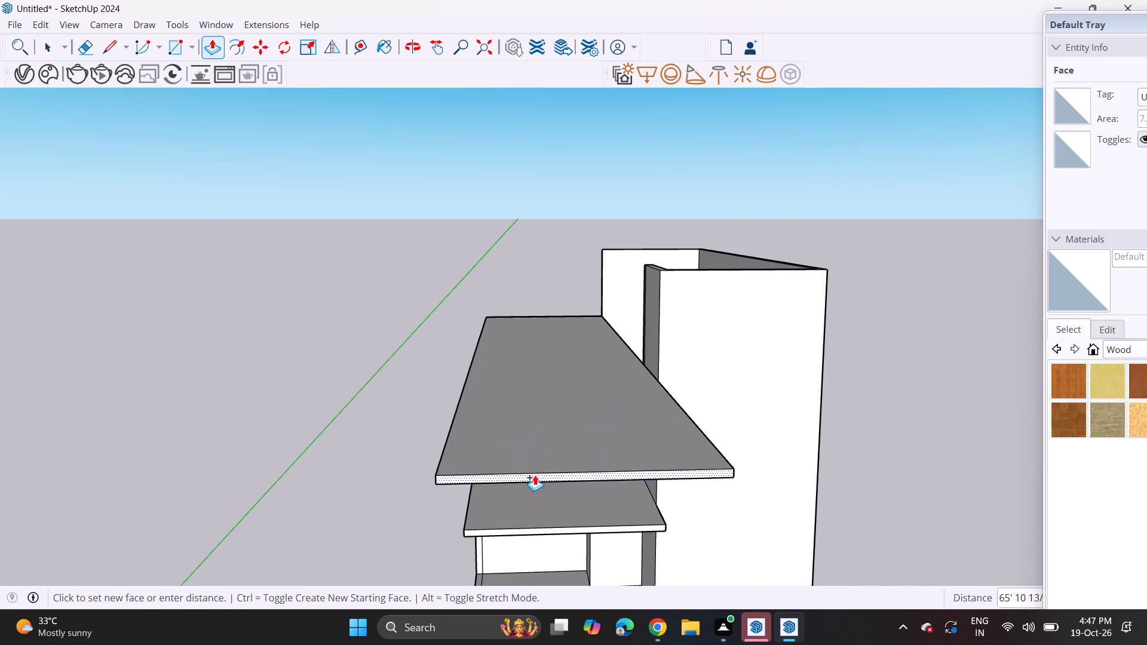
pyautogui.moveTo(564, 434); pyautogui.dragTo(726, 333, button='middle')
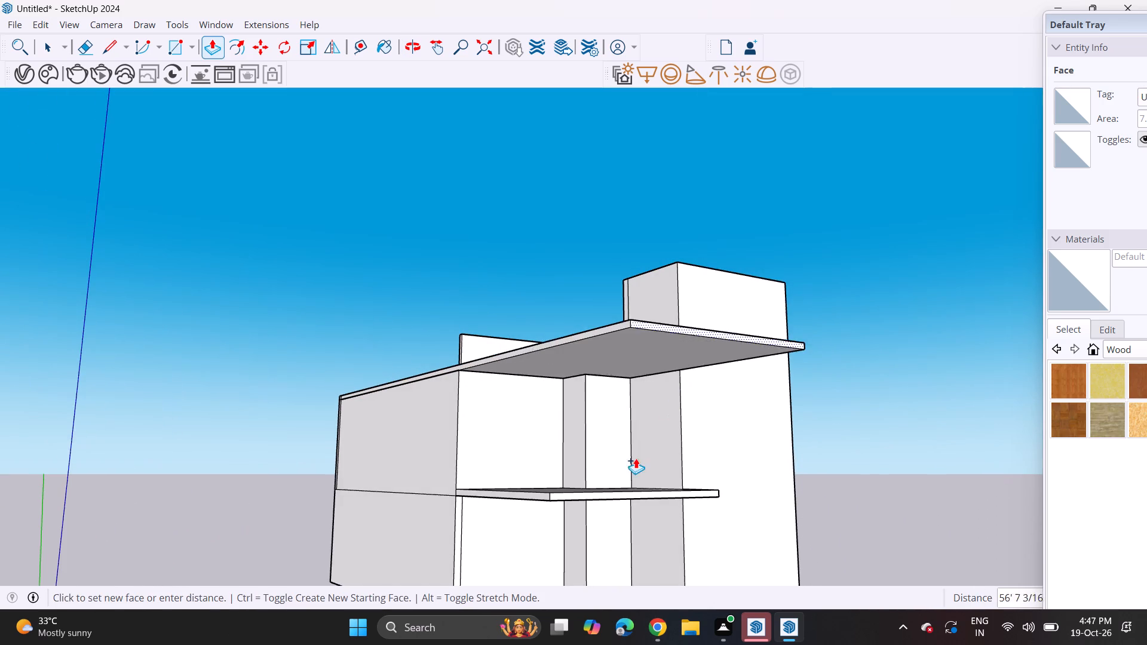
pyautogui.click(612, 496)
# Push the front edge of the top roof slab back about 2', and repeat this on the floor slab below.
pyautogui.moveTo(693, 397); pyautogui.dragTo(535, 400, button='middle')
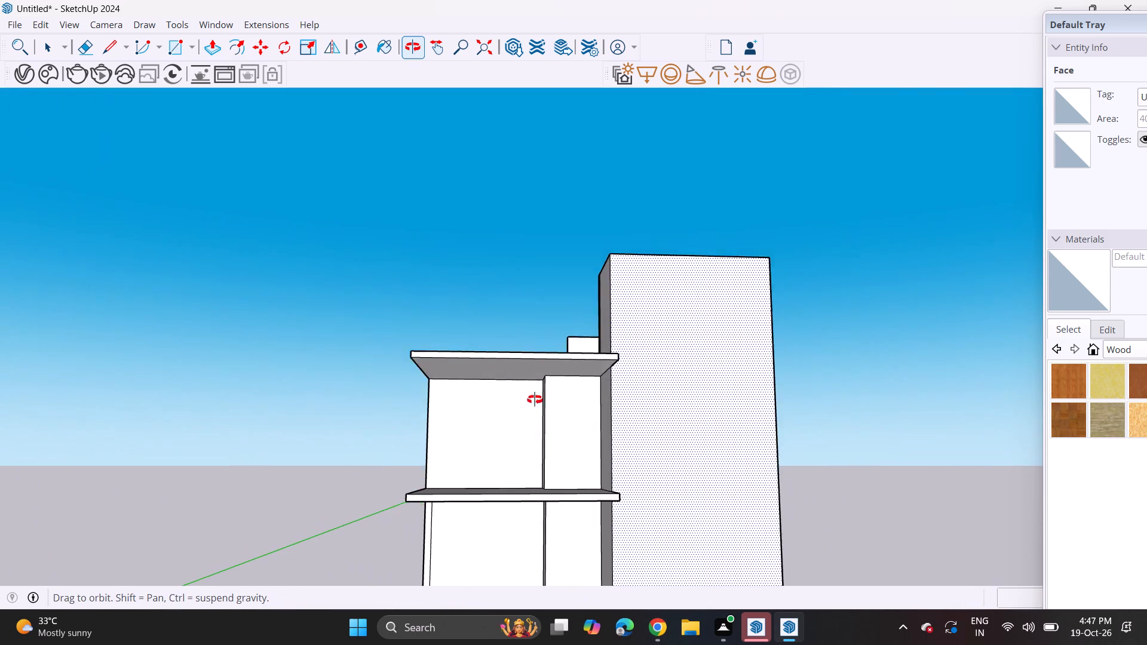
pyautogui.moveTo(535, 400); pyautogui.dragTo(461, 492, button='middle')
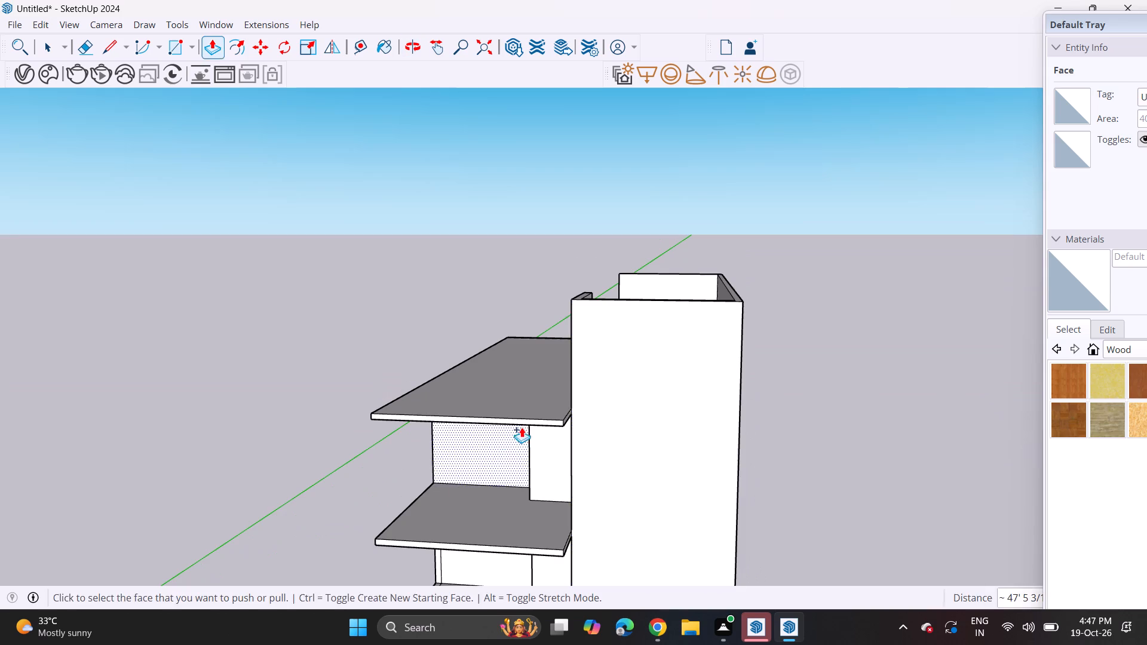
pyautogui.moveTo(530, 422); pyautogui.dragTo(492, 492, button='middle')
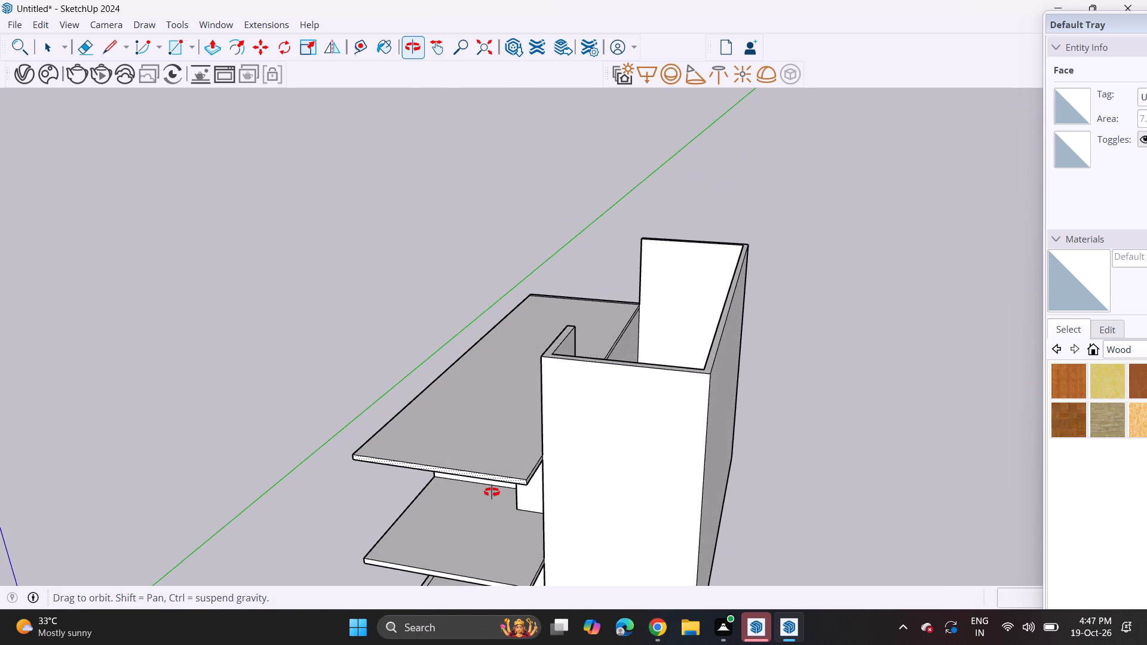
pyautogui.moveTo(492, 492); pyautogui.dragTo(555, 501, button='middle')
pyautogui.moveTo(578, 492); pyautogui.dragTo(342, 498, button='middle')
pyautogui.scroll(5, 375, 462)
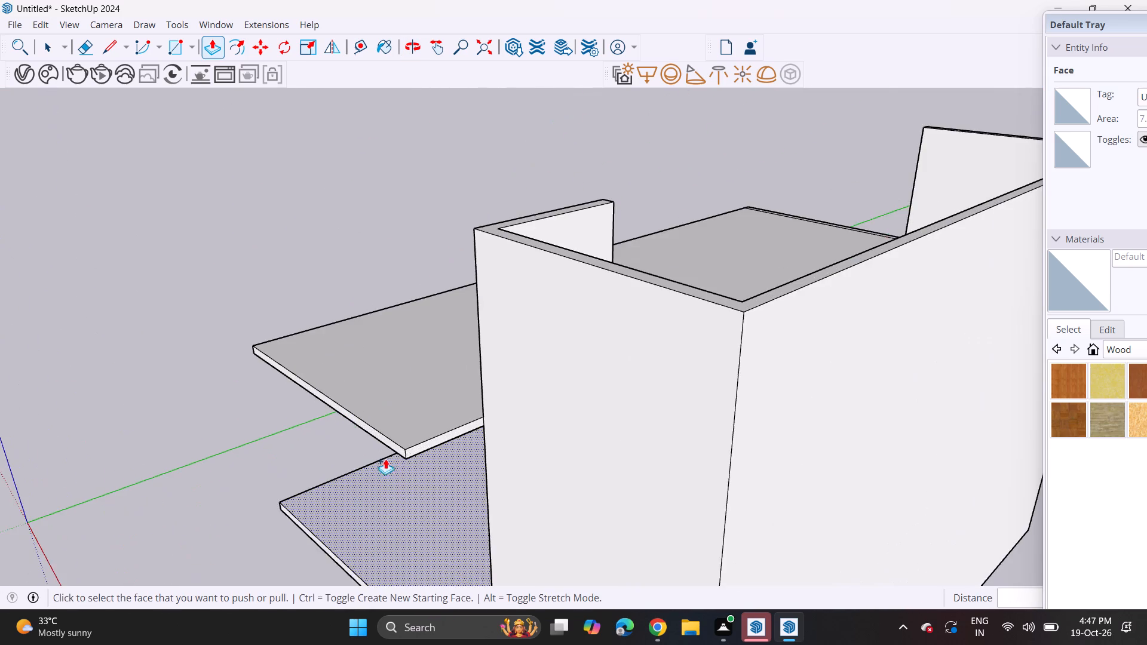
pyautogui.scroll(4, 409, 449)
pyautogui.click(386, 450)
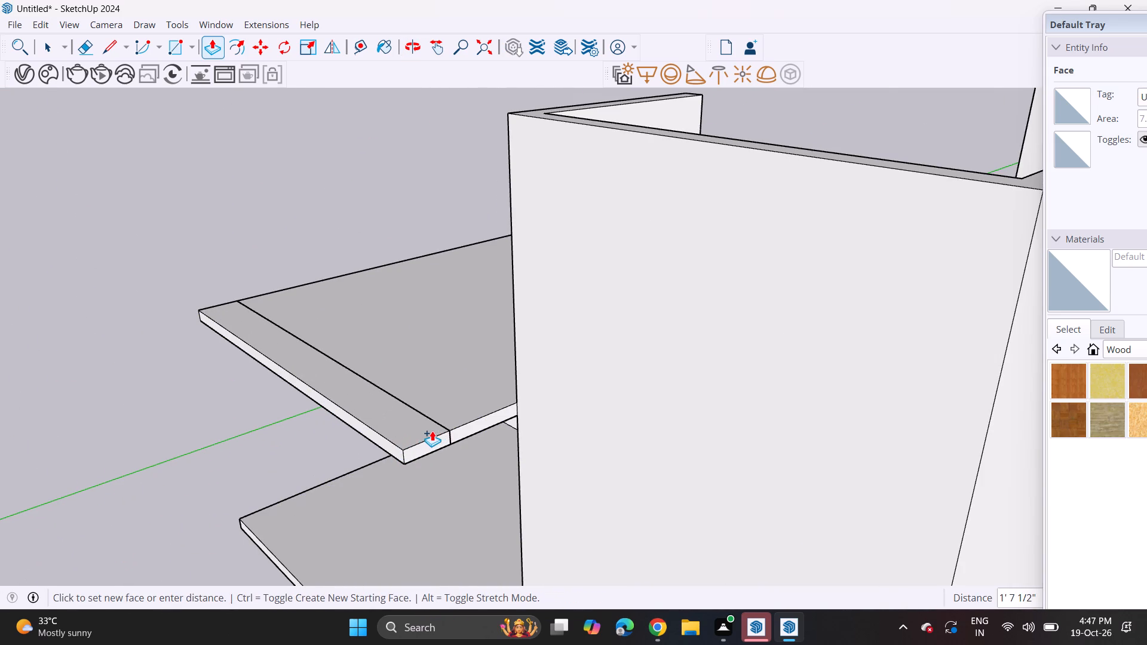
pyautogui.click(440, 423)
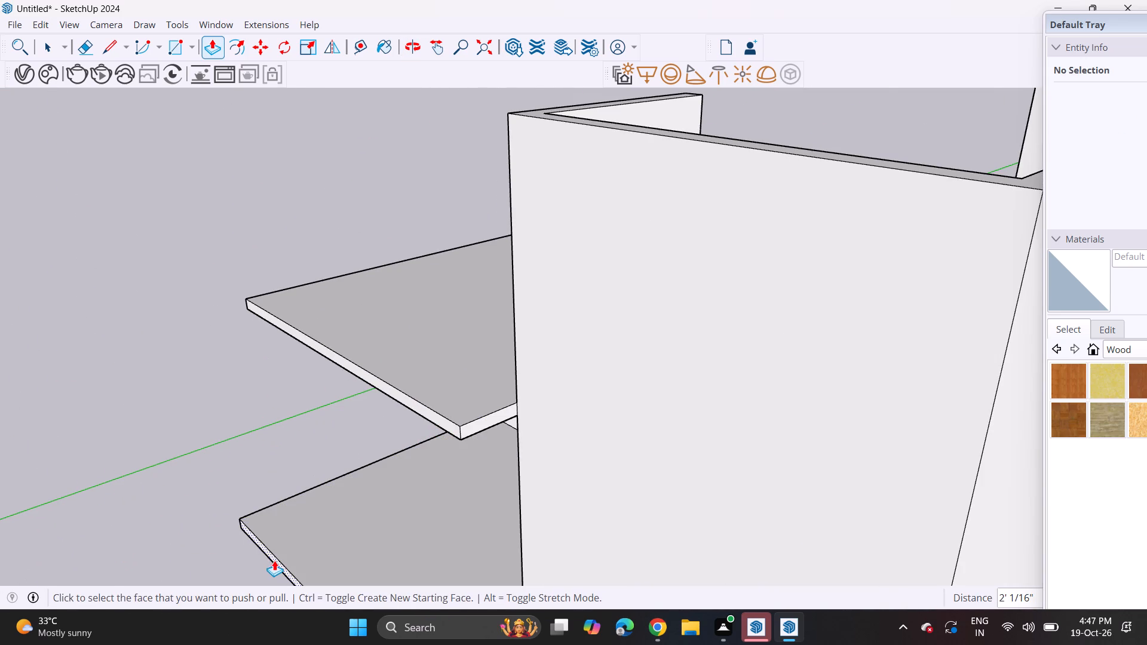
pyautogui.doubleClick(274, 560)
# Extend the top slab's projecting front end sideways across the tall block's front face by just under 2'.
pyautogui.moveTo(398, 509); pyautogui.dragTo(520, 446, button='middle')
pyautogui.middleClick(619, 403)
pyautogui.scroll(-8, 631, 372)
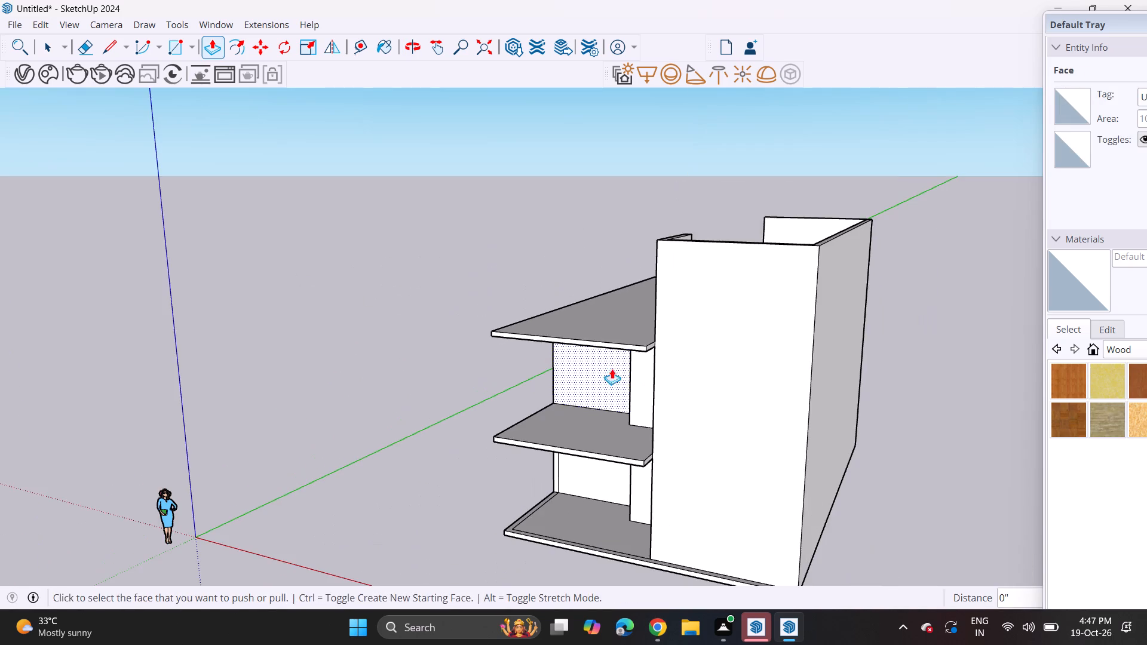
pyautogui.keyDown('shift'); pyautogui.moveTo(569, 368); pyautogui.dragTo(332, 287, button='middle'); pyautogui.keyUp('shift')
pyautogui.moveTo(310, 294); pyautogui.dragTo(661, 359, button='middle')
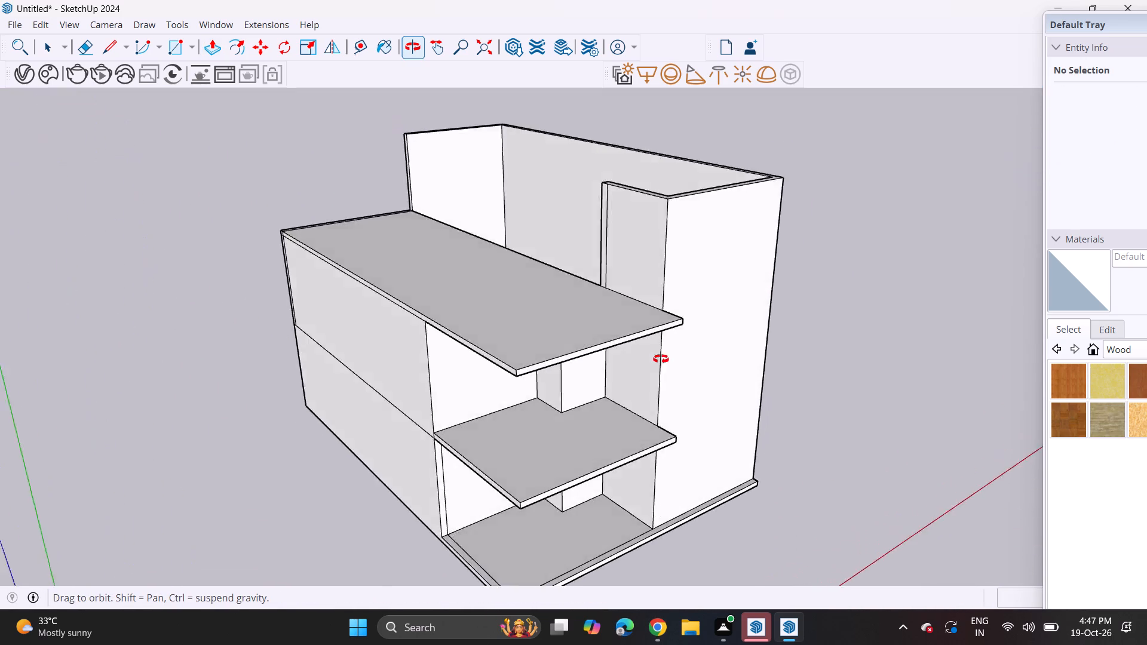
pyautogui.moveTo(661, 359); pyautogui.dragTo(419, 385, button='middle')
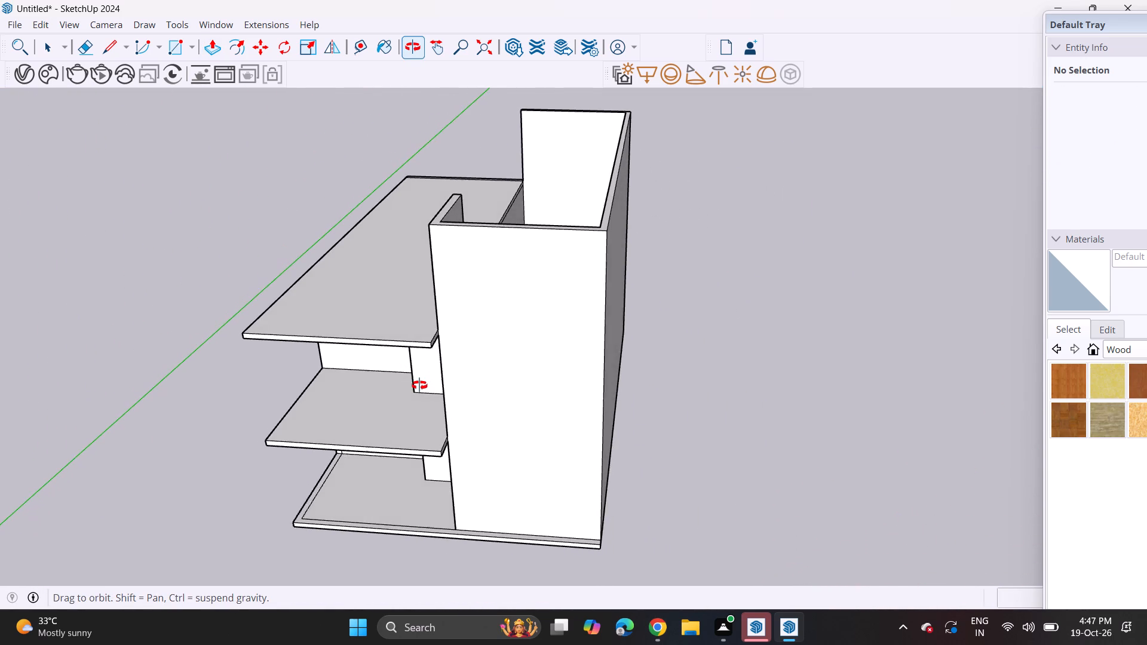
pyautogui.moveTo(419, 385); pyautogui.dragTo(418, 385, button='middle')
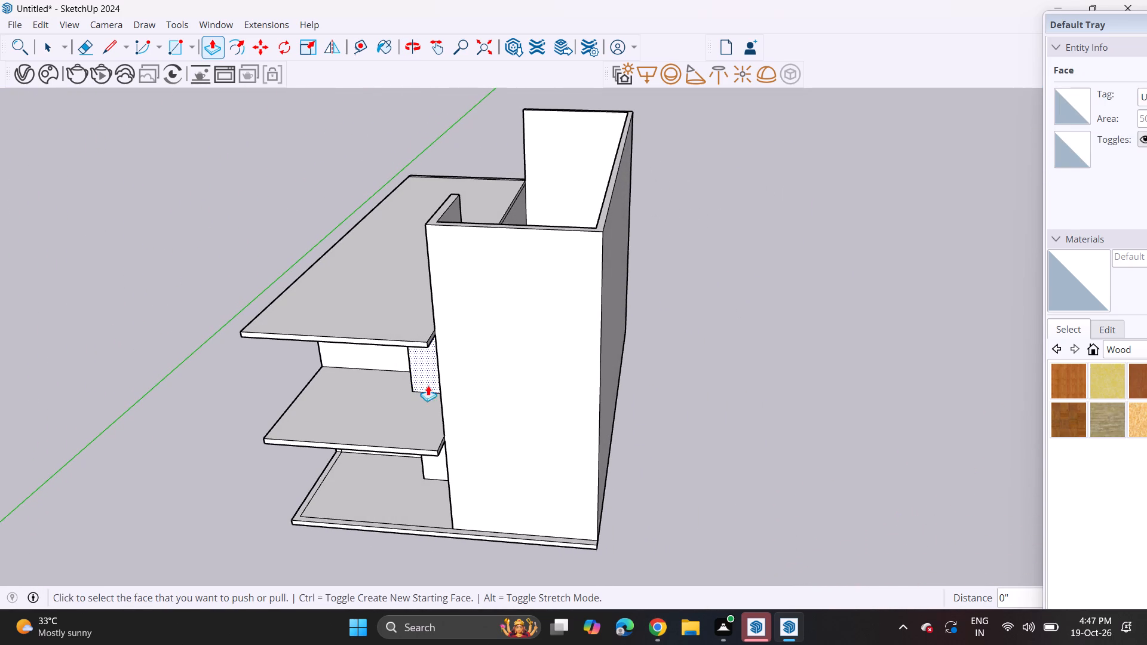
pyautogui.scroll(5, 482, 397)
pyautogui.scroll(4, 415, 318)
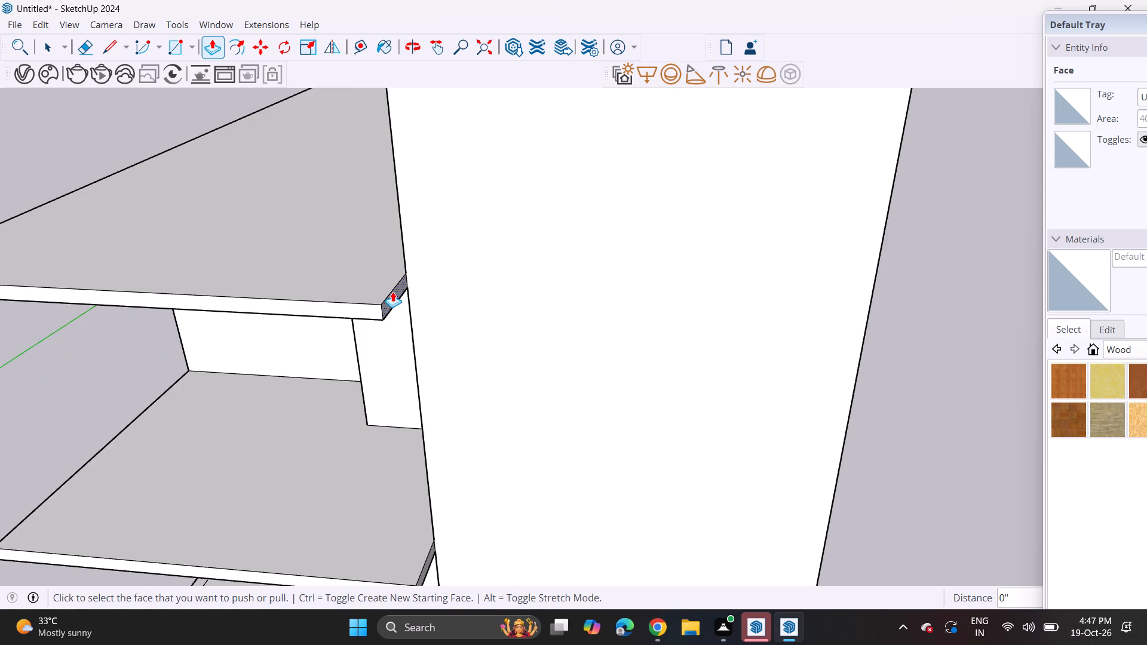
pyautogui.click(392, 297)
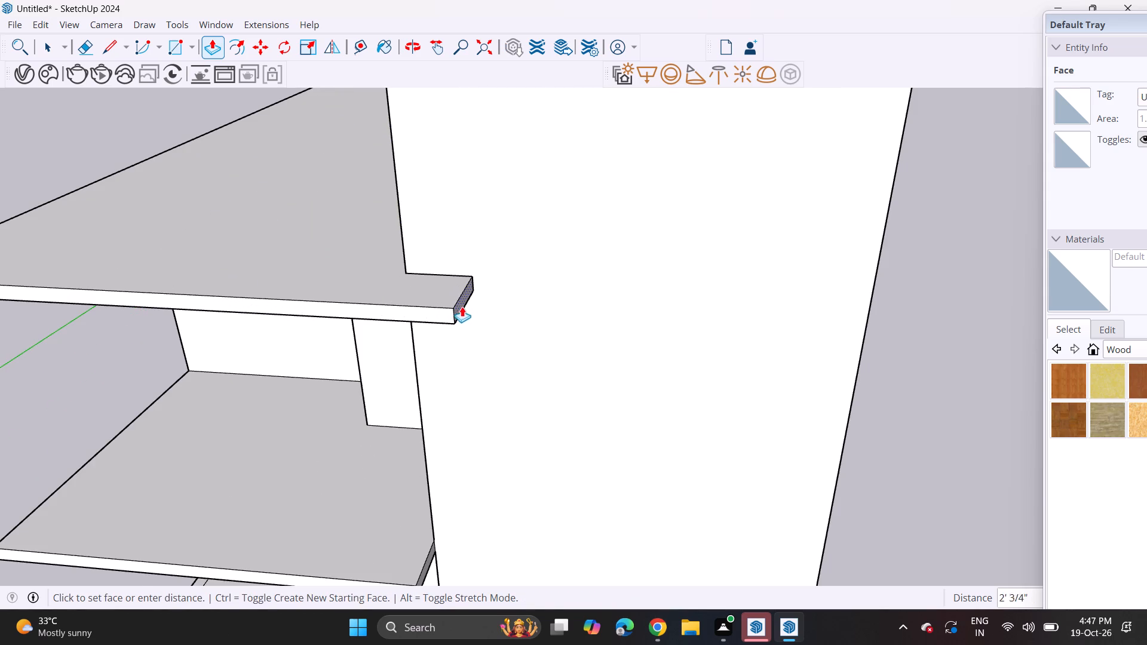
pyautogui.click(450, 307)
# Pull the top roof slab's front edge forward by about 1' 4".
pyautogui.click(418, 317)
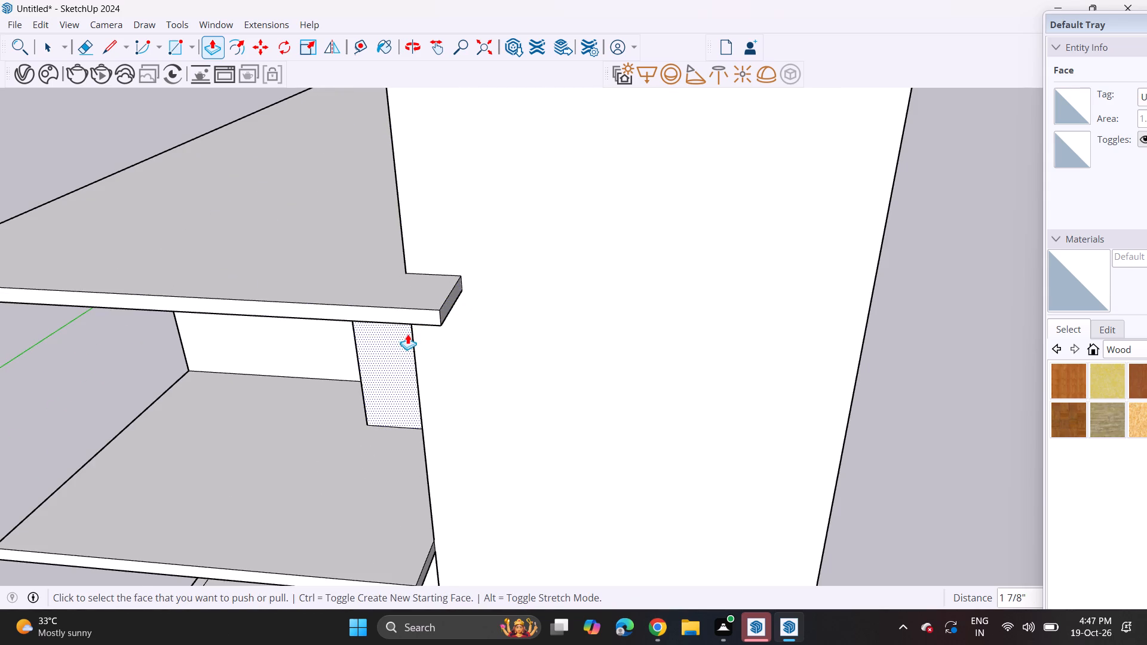
pyautogui.click(424, 312)
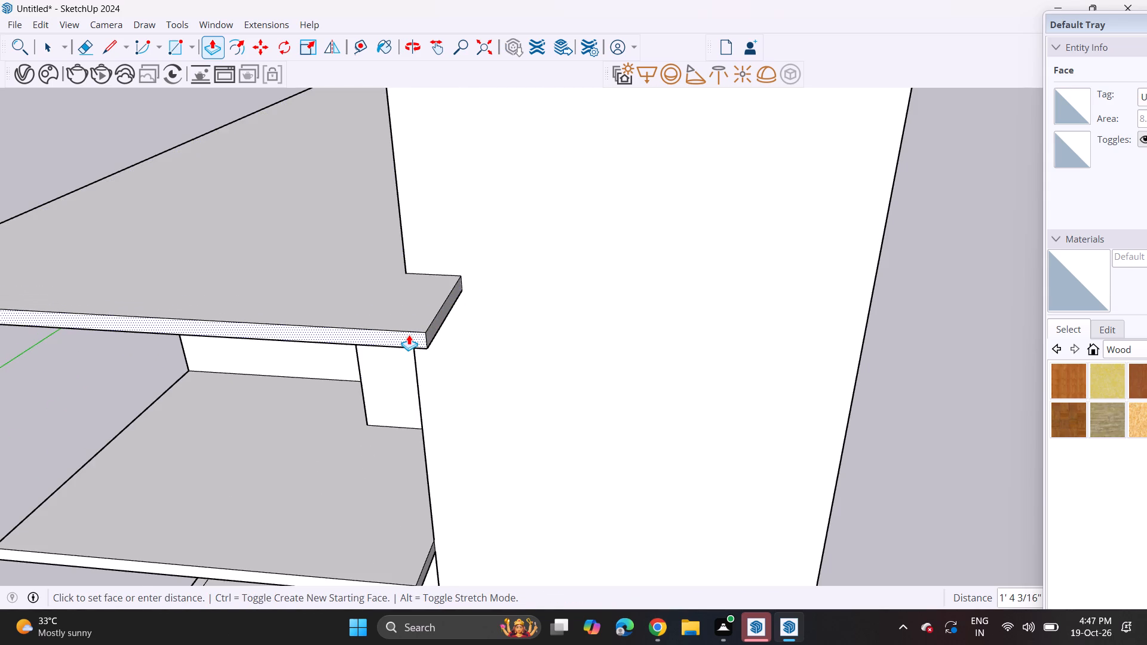
pyautogui.click(409, 334)
# Pull the middle floor slab's front edge forward by about 1' 4", matching the top roof slab.
pyautogui.scroll(-3, 435, 367)
pyautogui.keyDown('shift'); pyautogui.moveTo(438, 385); pyautogui.dragTo(469, 238, button='middle'); pyautogui.keyUp('shift')
pyautogui.doubleClick(434, 393)
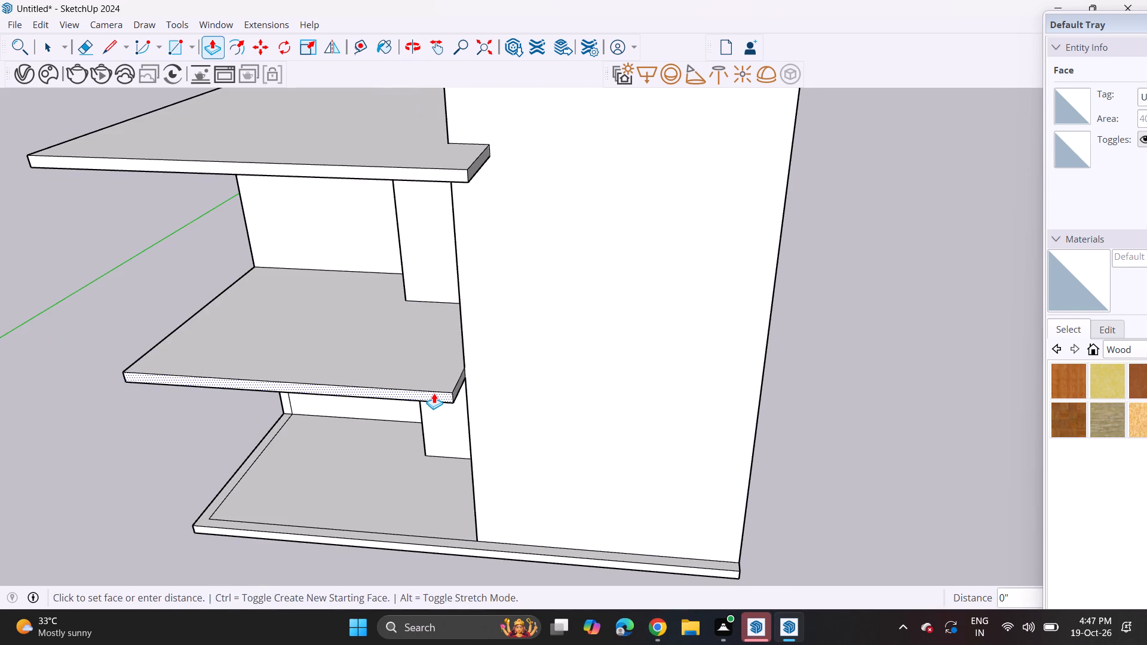
pyautogui.click(454, 396)
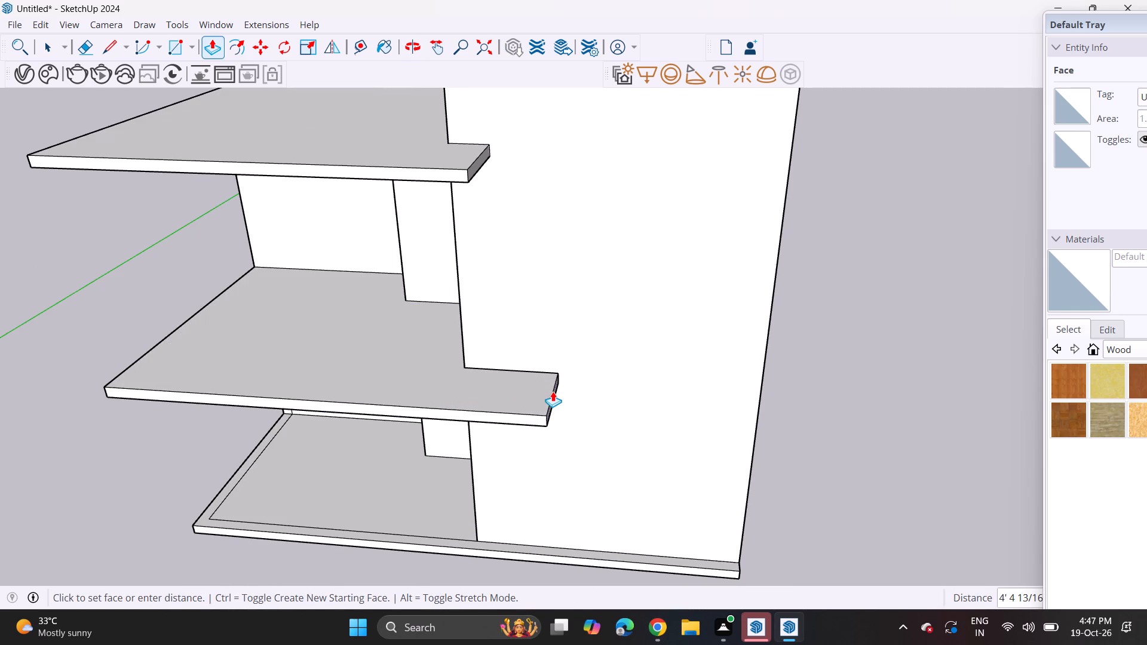
pyautogui.press('Escape')
# Widen the projecting wall section slightly by pulling out its narrow side face on the ground floor, and repeat this on the upper floor.
pyautogui.keyDown('shift'); pyautogui.moveTo(479, 134); pyautogui.dragTo(479, 181, button='middle'); pyautogui.keyUp('shift')
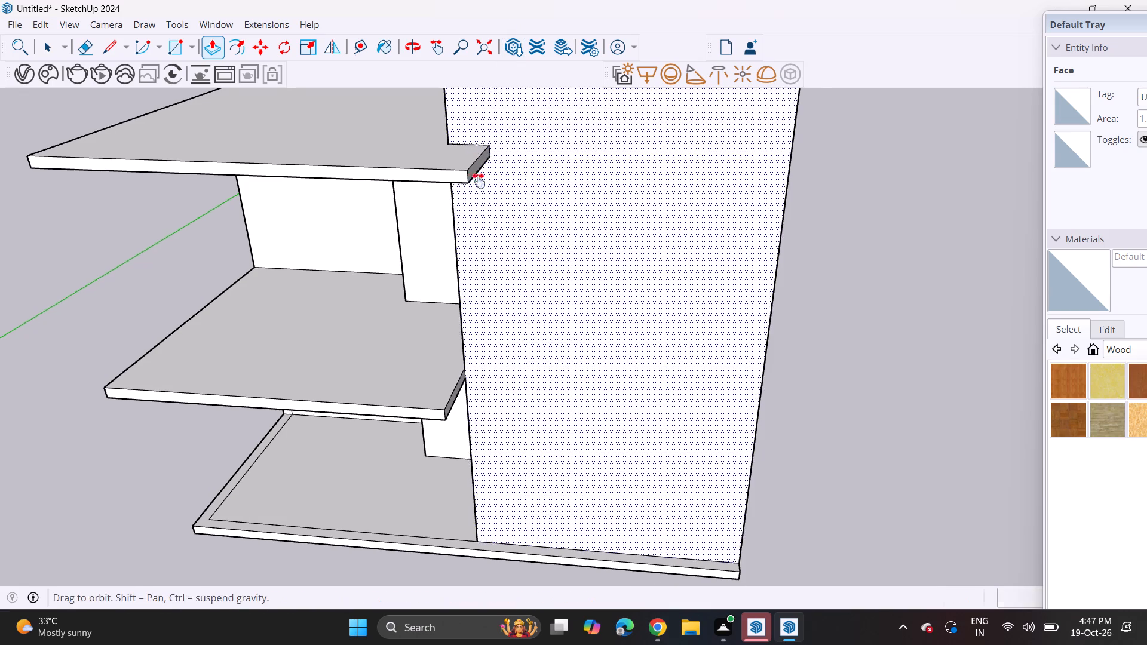
pyautogui.keyDown('shift'); pyautogui.moveTo(479, 181); pyautogui.dragTo(499, 364, button='middle'); pyautogui.keyUp('shift')
pyautogui.moveTo(534, 257); pyautogui.dragTo(488, 491, button='middle')
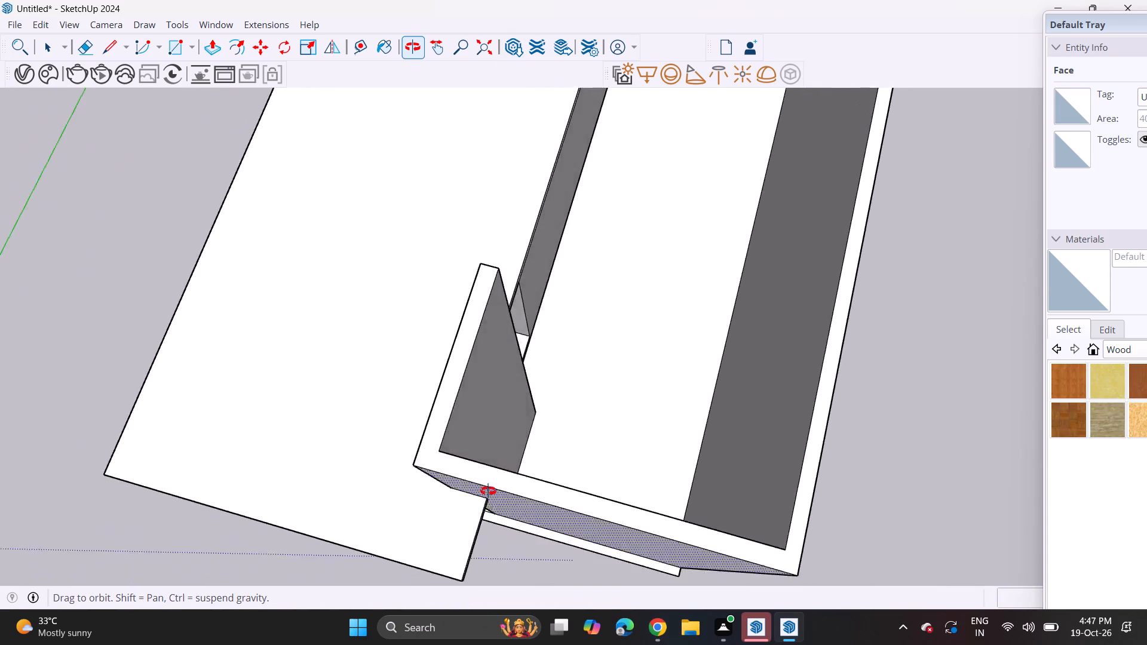
pyautogui.moveTo(488, 491); pyautogui.dragTo(519, 235, button='middle')
pyautogui.moveTo(560, 393); pyautogui.dragTo(584, 296, button='middle')
pyautogui.scroll(1, 557, 380)
pyautogui.scroll(-9, 579, 303)
pyautogui.moveTo(489, 375); pyautogui.dragTo(486, 364, button='middle')
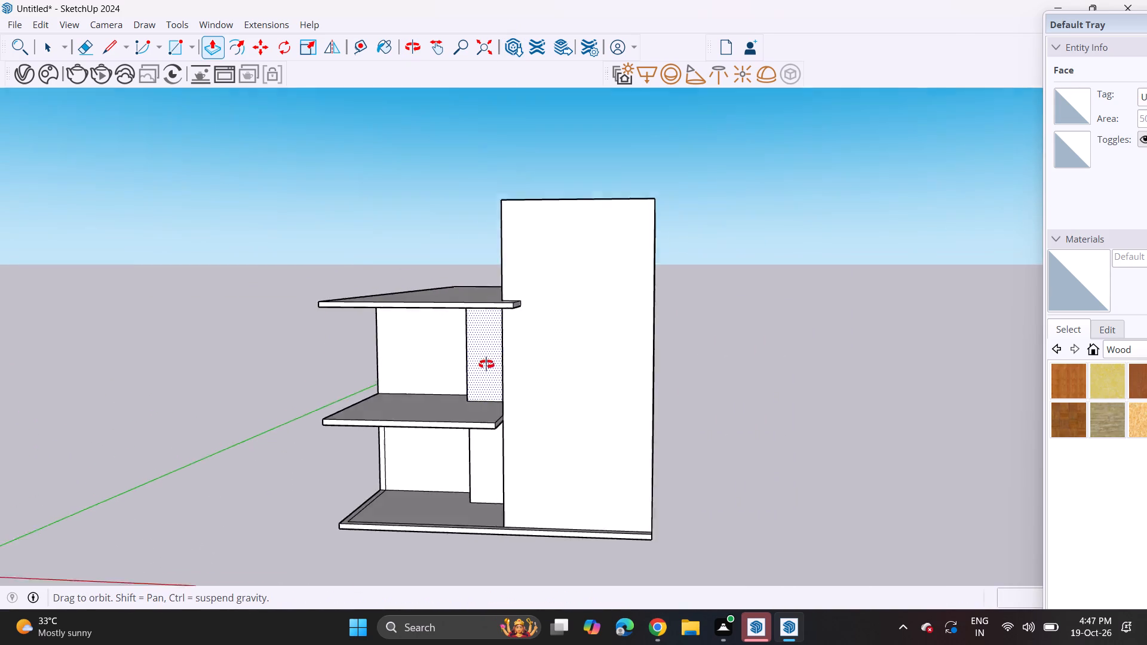
pyautogui.moveTo(486, 364); pyautogui.dragTo(550, 322, button='middle')
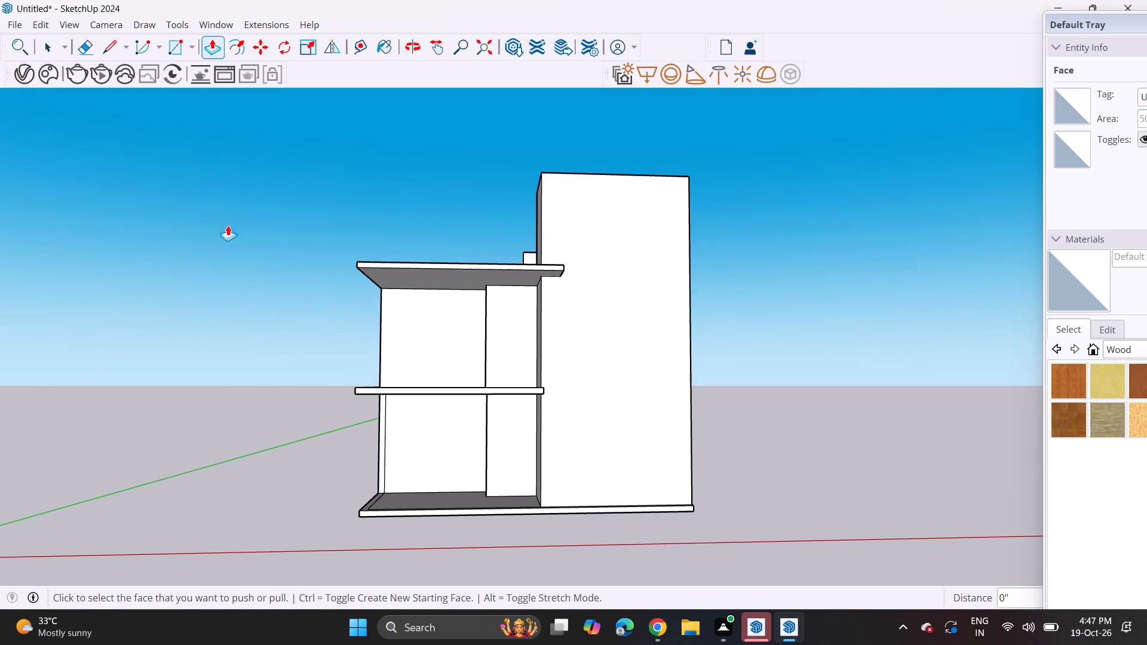
pyautogui.moveTo(415, 442); pyautogui.dragTo(519, 506, button='middle')
pyautogui.scroll(6, 487, 481)
pyautogui.click(525, 475)
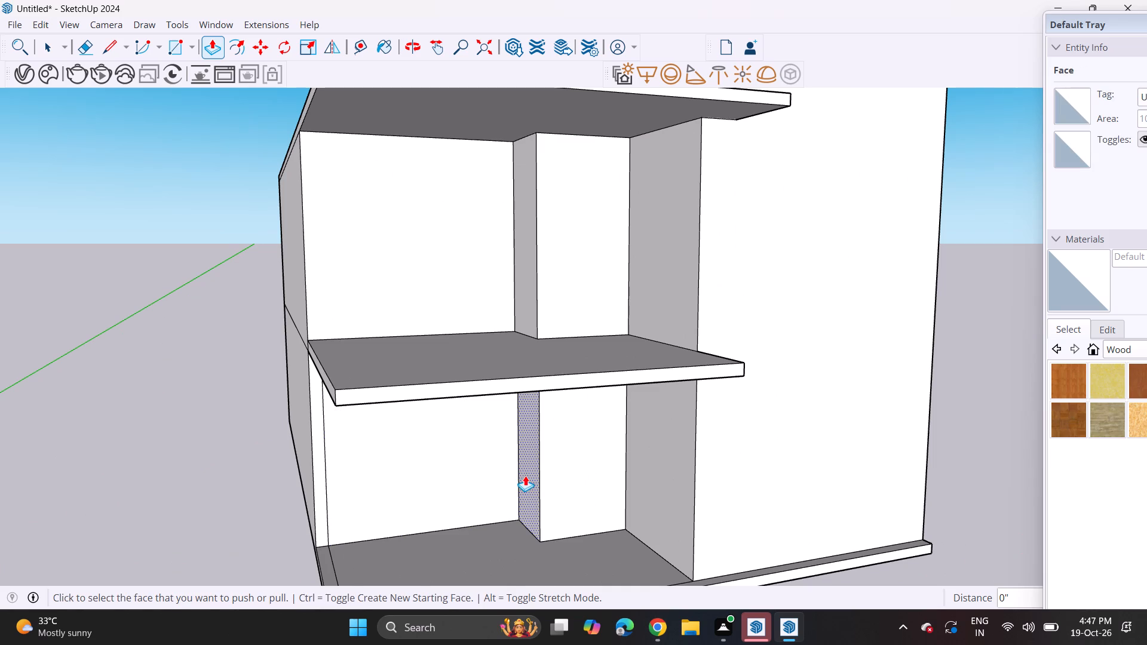
pyautogui.click(510, 474)
pyautogui.doubleClick(528, 330)
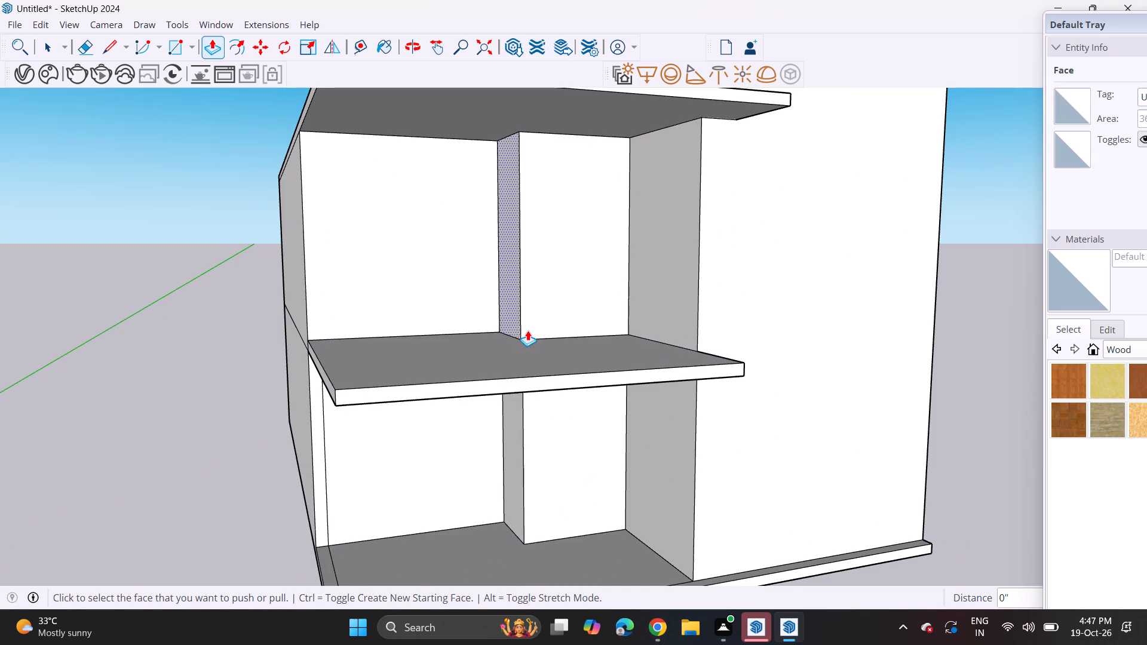
# Draw a door rectangle about 3' 11" wide on the upper-floor projecting wall, rising from the floor slab.
pyautogui.moveTo(544, 349); pyautogui.dragTo(453, 324, button='middle')
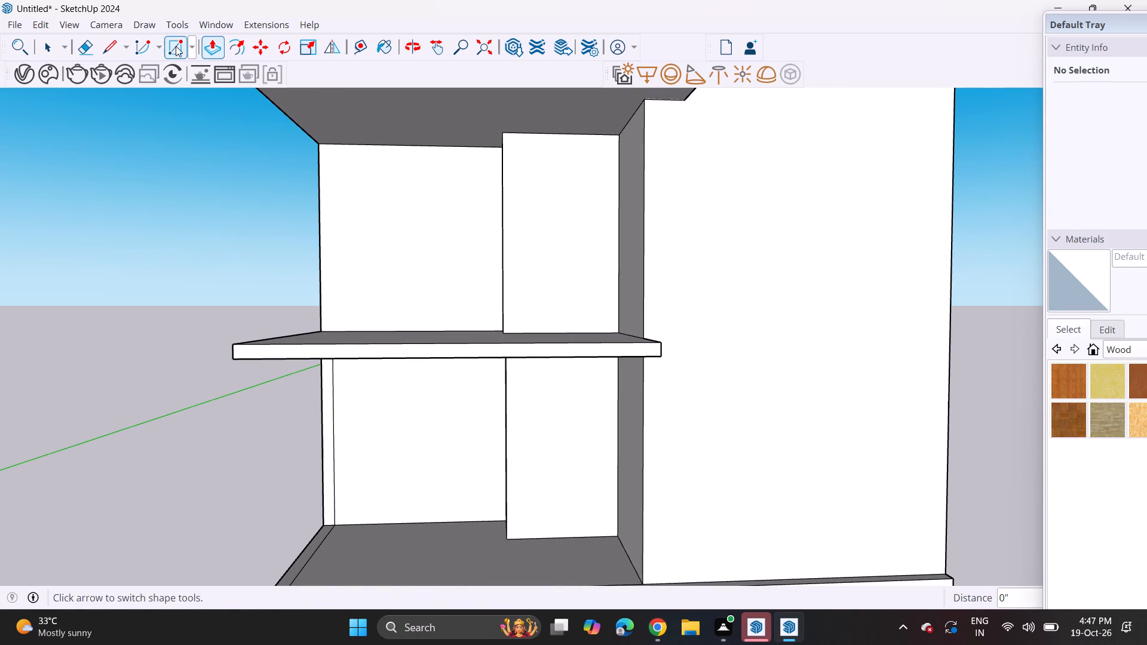
pyautogui.click(176, 46)
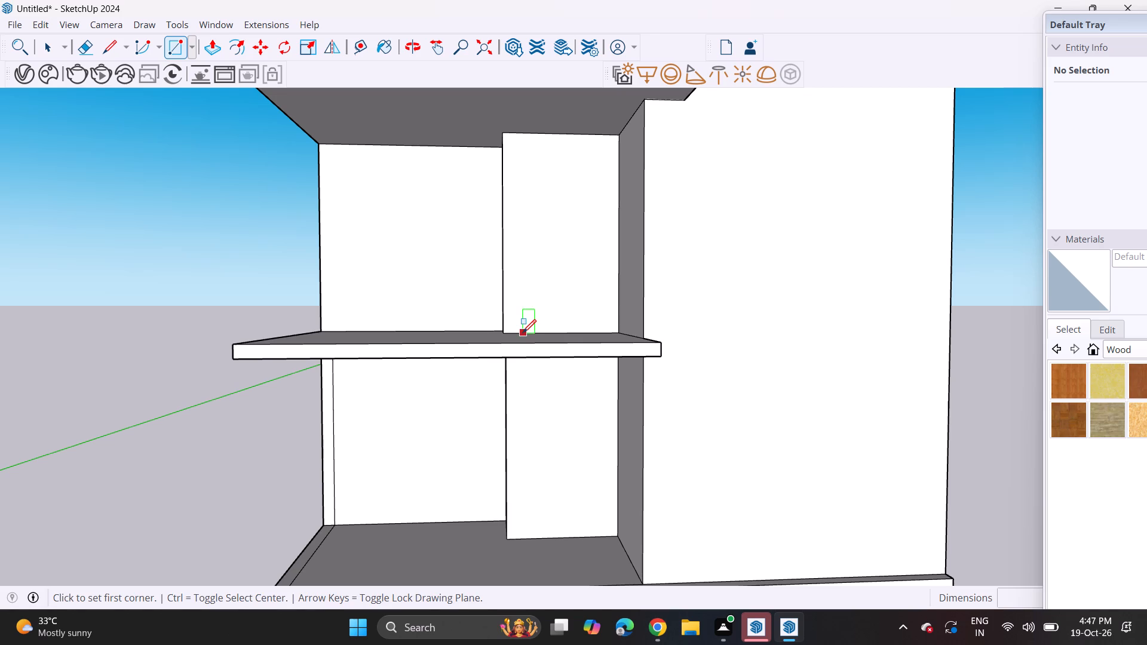
pyautogui.click(523, 333)
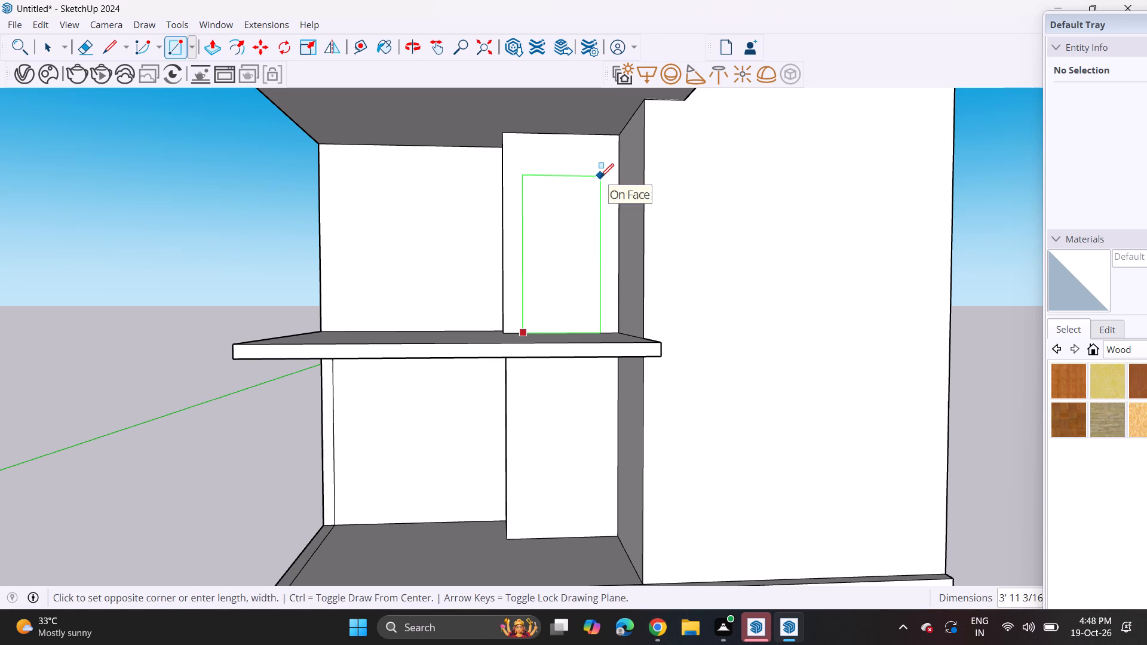
pyautogui.click(600, 177)
# Copy the door rectangle about 10' 6" down onto the ground-floor projecting wall, aligned by the wall's upper corner.
pyautogui.press('space')
pyautogui.doubleClick(552, 292)
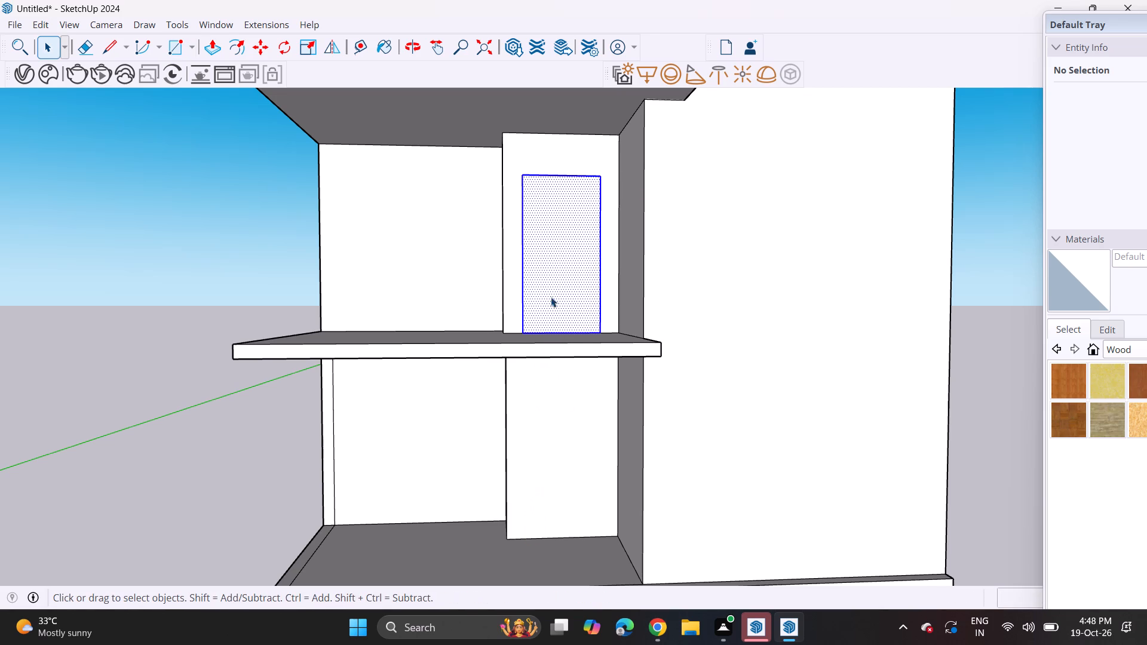
pyautogui.press('p')
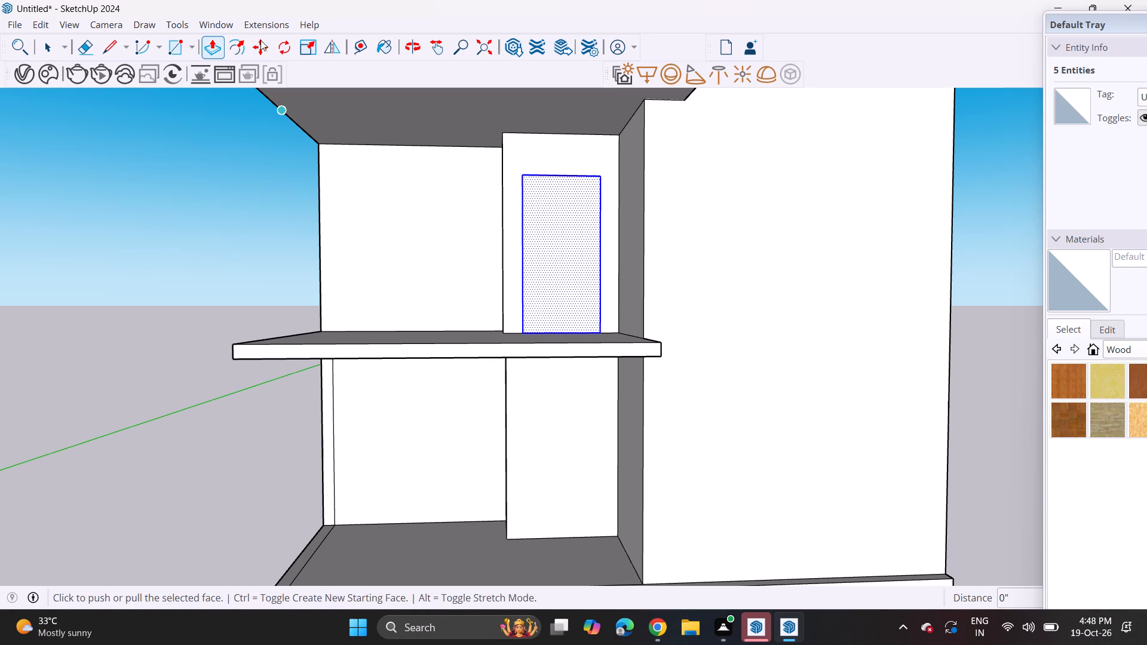
pyautogui.click(268, 47)
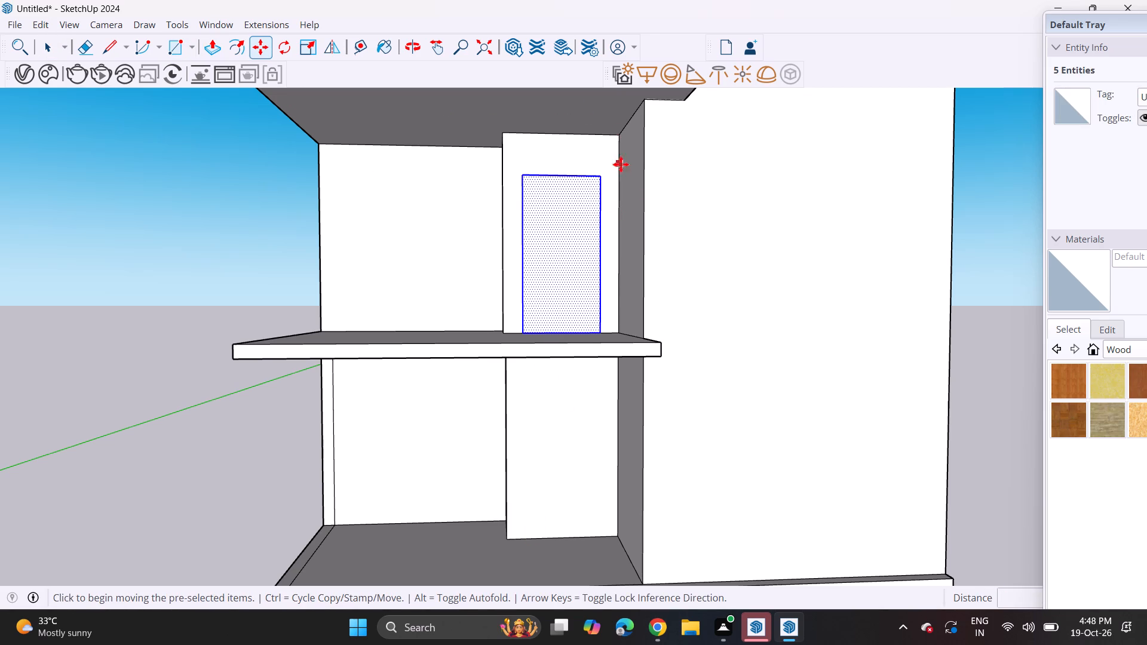
pyautogui.click(619, 137)
pyautogui.keyDown('shift'); pyautogui.moveTo(615, 327); pyautogui.dragTo(578, 217, button='middle'); pyautogui.keyUp('shift')
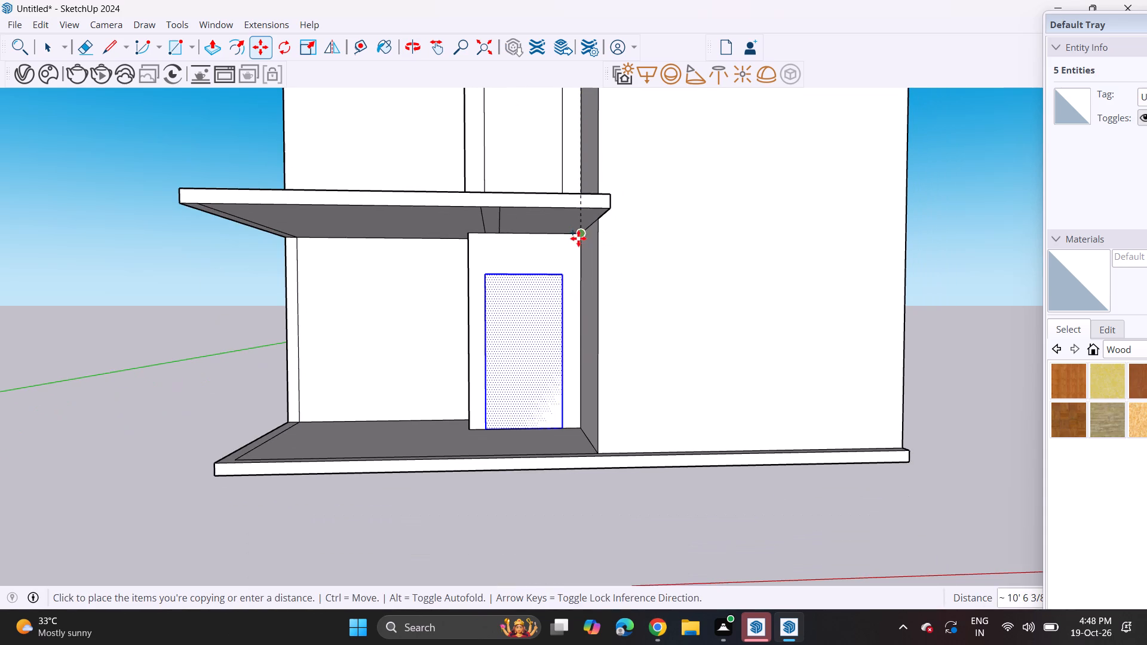
pyautogui.click(587, 231)
# Push the upper-floor door rectangle inward by about 7 3/16", and repeat this on the ground-floor door rectangle.
pyautogui.moveTo(522, 226); pyautogui.dragTo(538, 300, button='middle')
pyautogui.press('space')
pyautogui.click(219, 45)
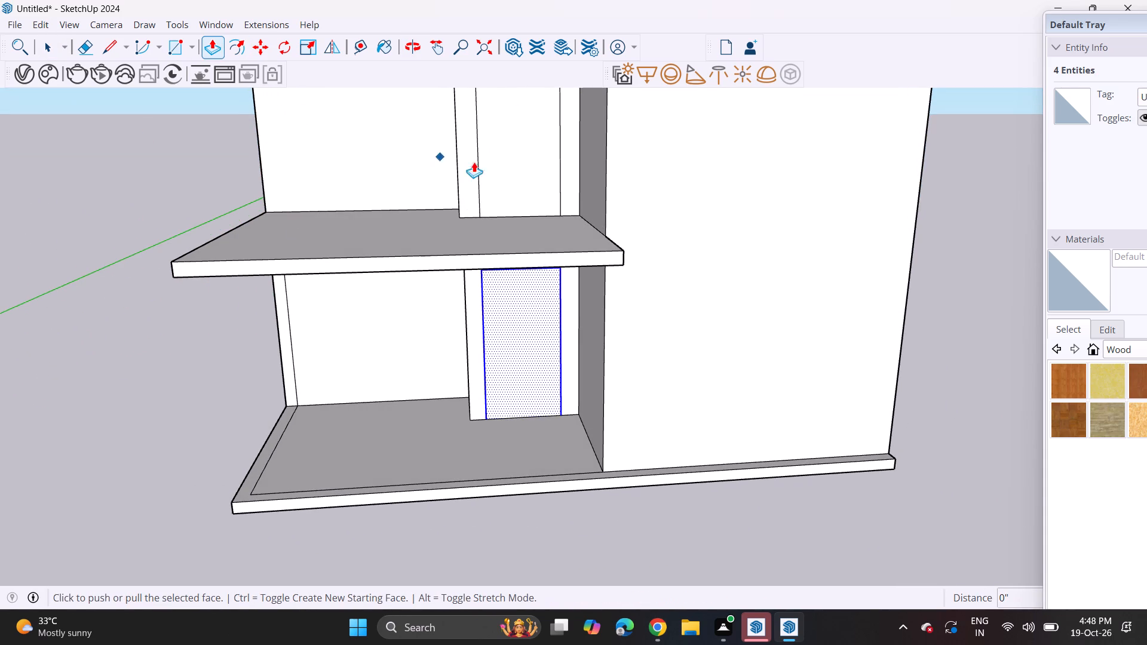
pyautogui.press('Escape')
pyautogui.click(522, 196)
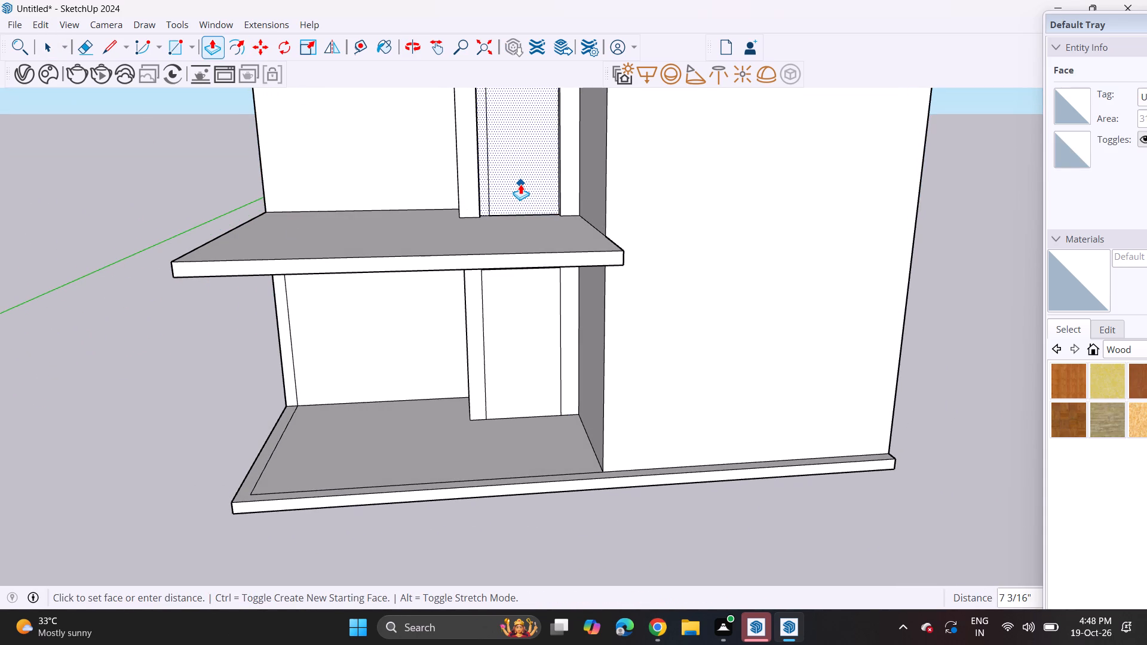
pyautogui.click(517, 174)
pyautogui.moveTo(502, 173); pyautogui.dragTo(545, 269, button='middle')
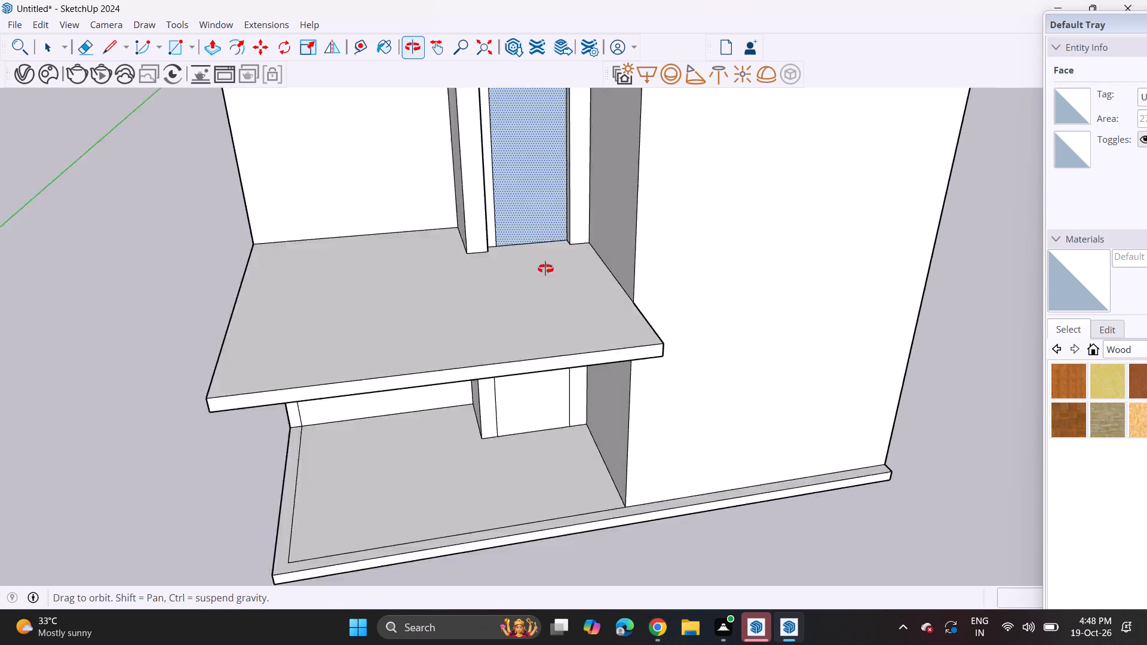
pyautogui.moveTo(545, 269); pyautogui.dragTo(571, 374, button='middle')
pyautogui.moveTo(541, 273); pyautogui.dragTo(462, 153, button='middle')
pyautogui.scroll(8, 548, 239)
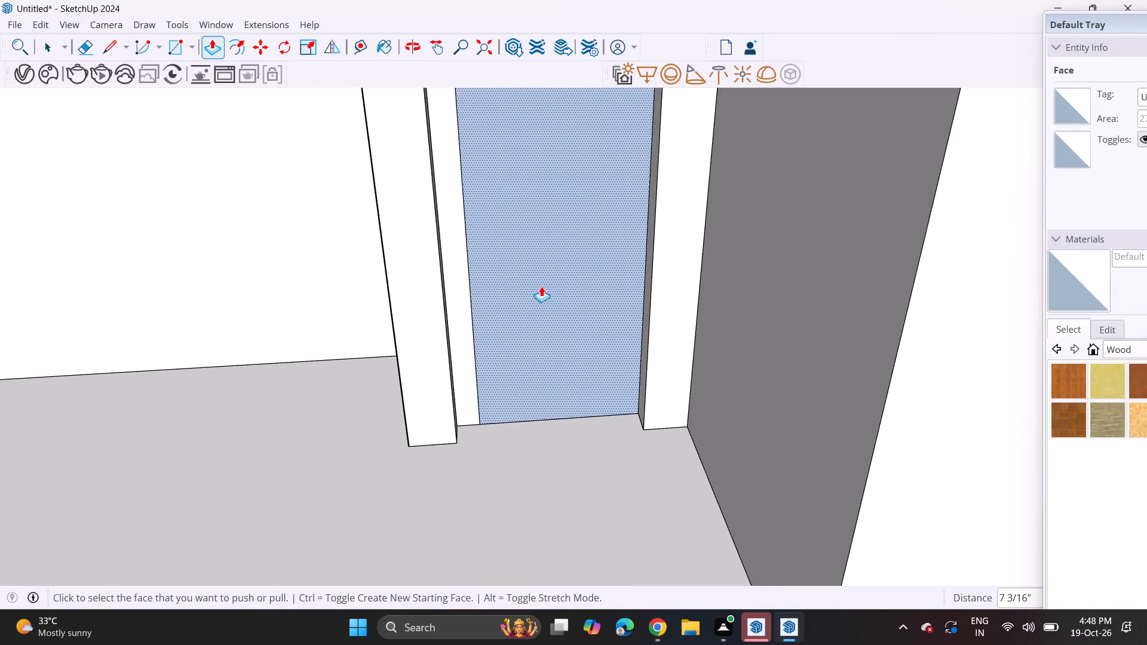
pyautogui.moveTo(517, 287); pyautogui.dragTo(483, 199, button='middle')
pyautogui.scroll(-12, 481, 245)
pyautogui.doubleClick(514, 457)
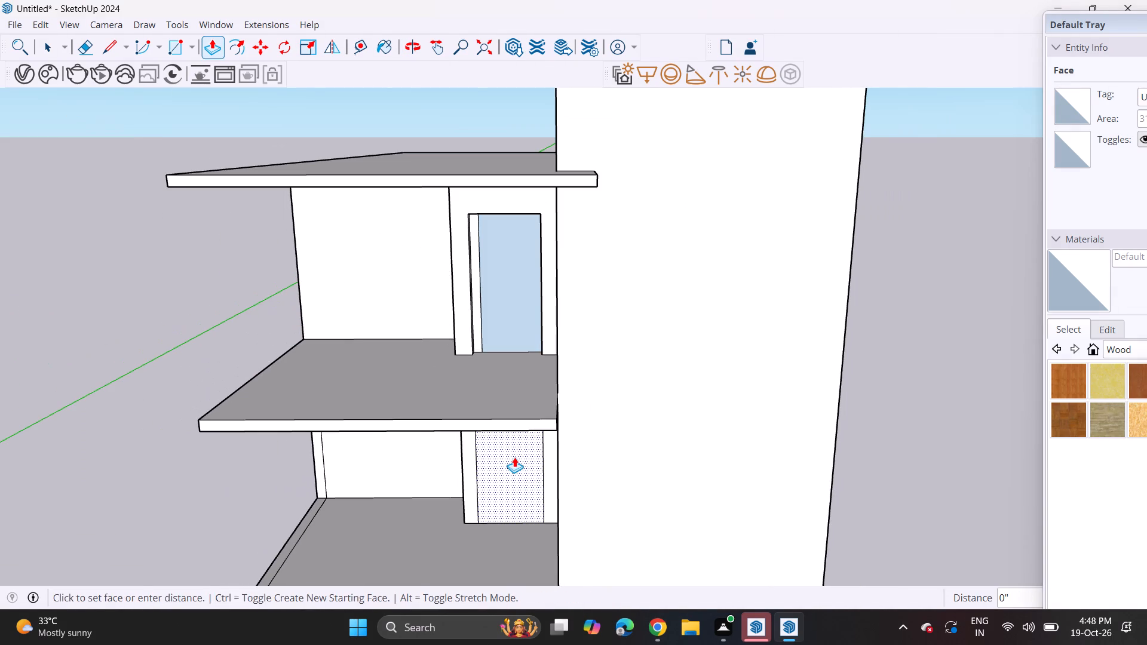
pyautogui.moveTo(491, 484); pyautogui.dragTo(491, 391, button='middle')
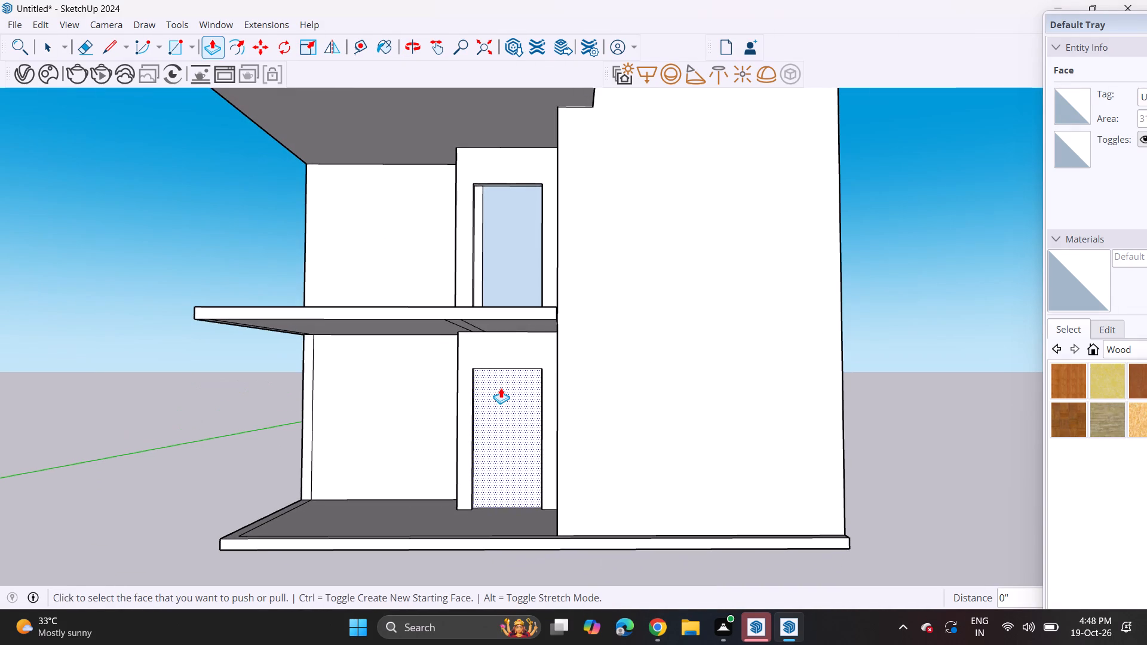
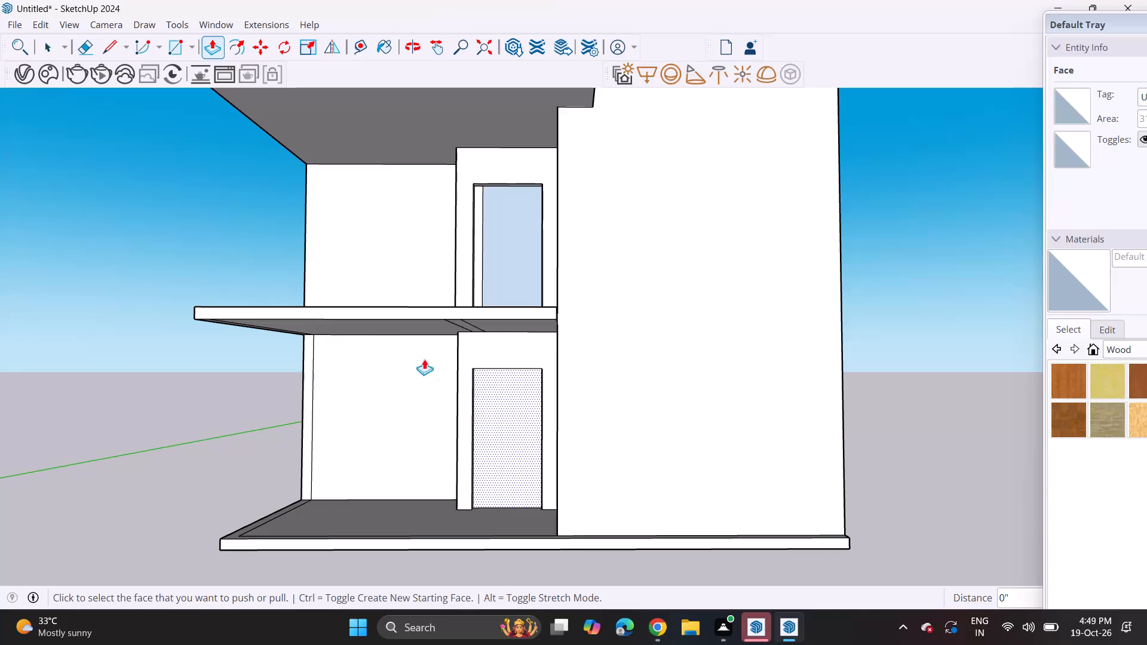
# Draw the outer parapet outline on the roof slab: about 14' 11" across from the wall corner, and about 43' 2" along the slab's long edge.
pyautogui.scroll(-4, 361, 349)
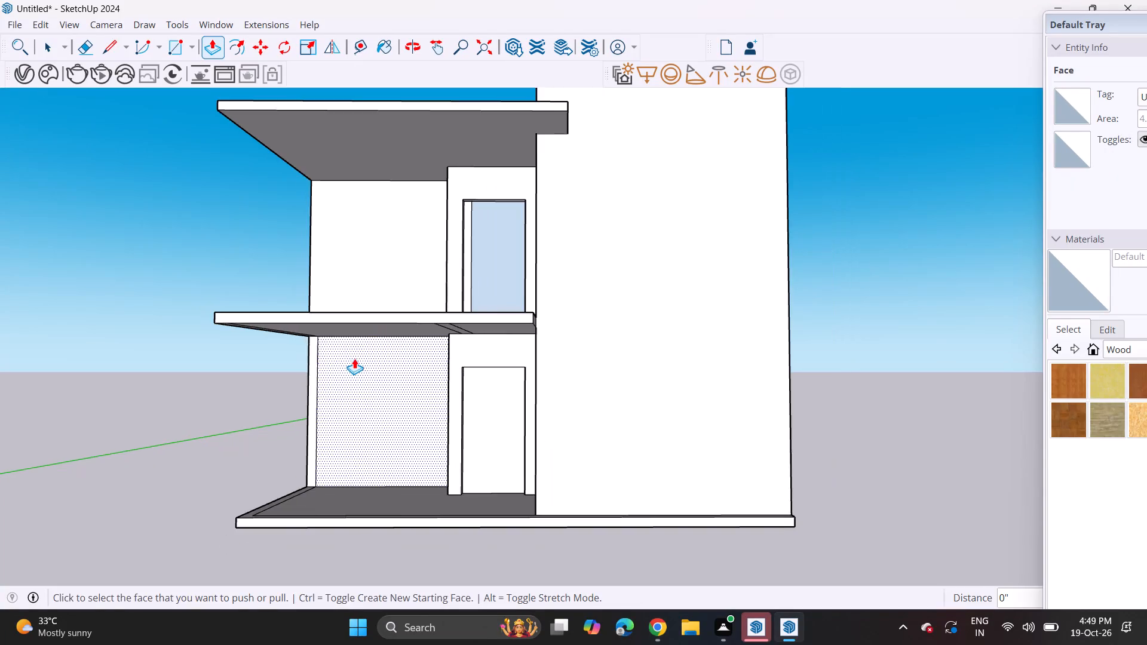
pyautogui.keyDown('shift'); pyautogui.moveTo(354, 358); pyautogui.dragTo(445, 435, button='middle'); pyautogui.keyUp('shift')
pyautogui.keyDown('shift'); pyautogui.moveTo(489, 294); pyautogui.dragTo(490, 369, button='middle'); pyautogui.keyUp('shift')
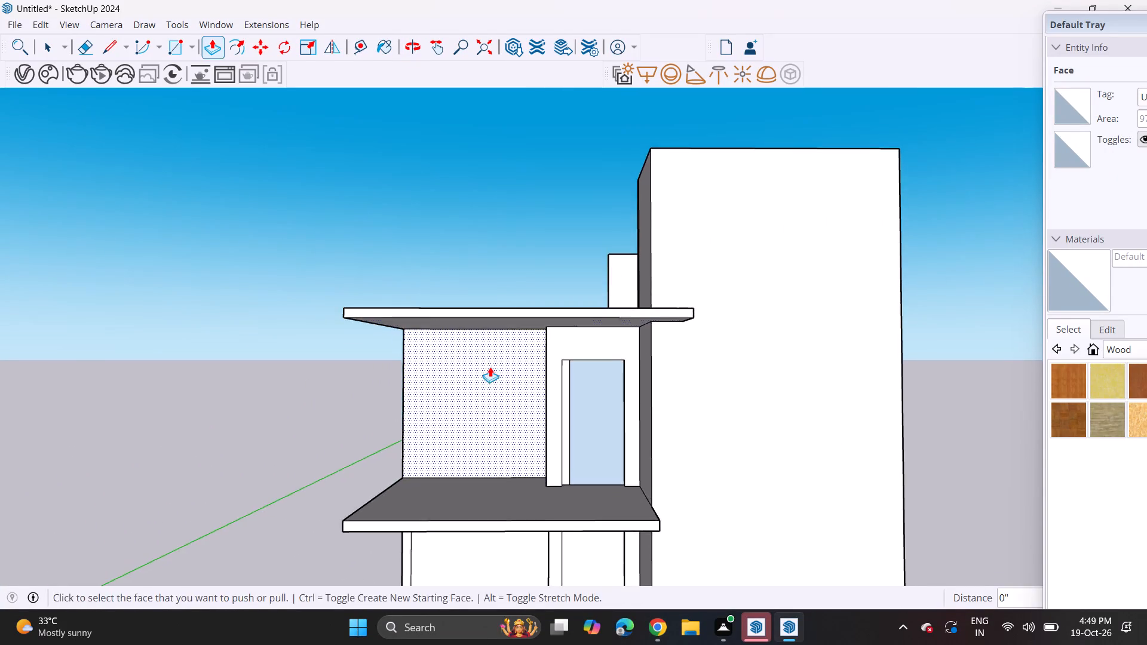
pyautogui.moveTo(508, 285); pyautogui.dragTo(508, 466, button='middle')
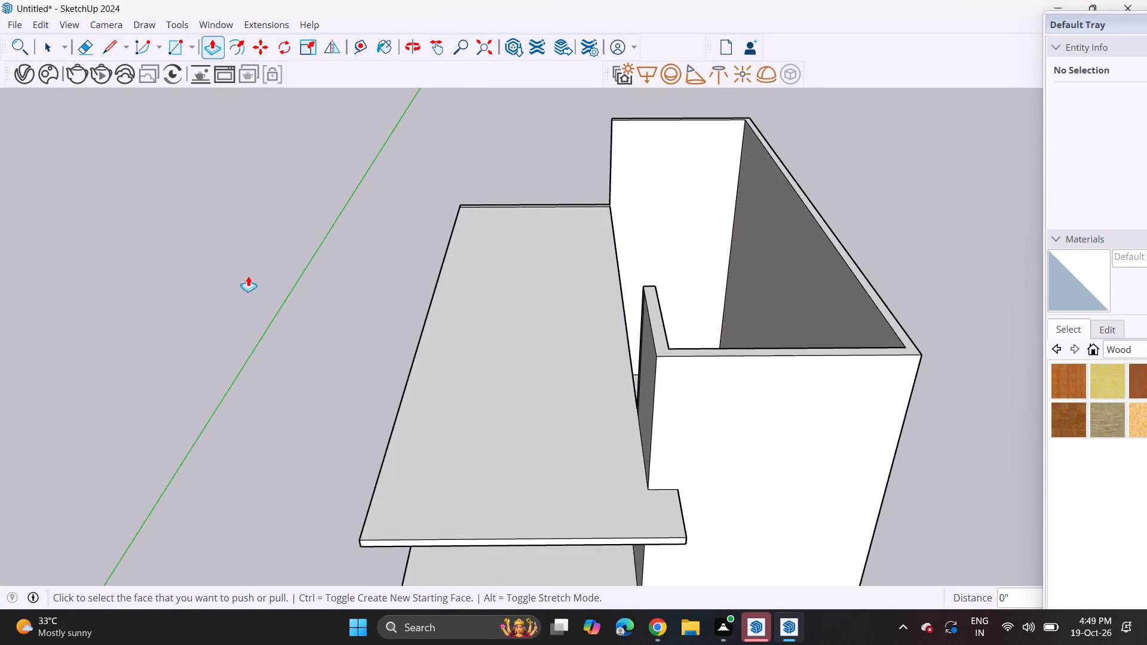
pyautogui.moveTo(111, 46); pyautogui.dragTo(128, 39)
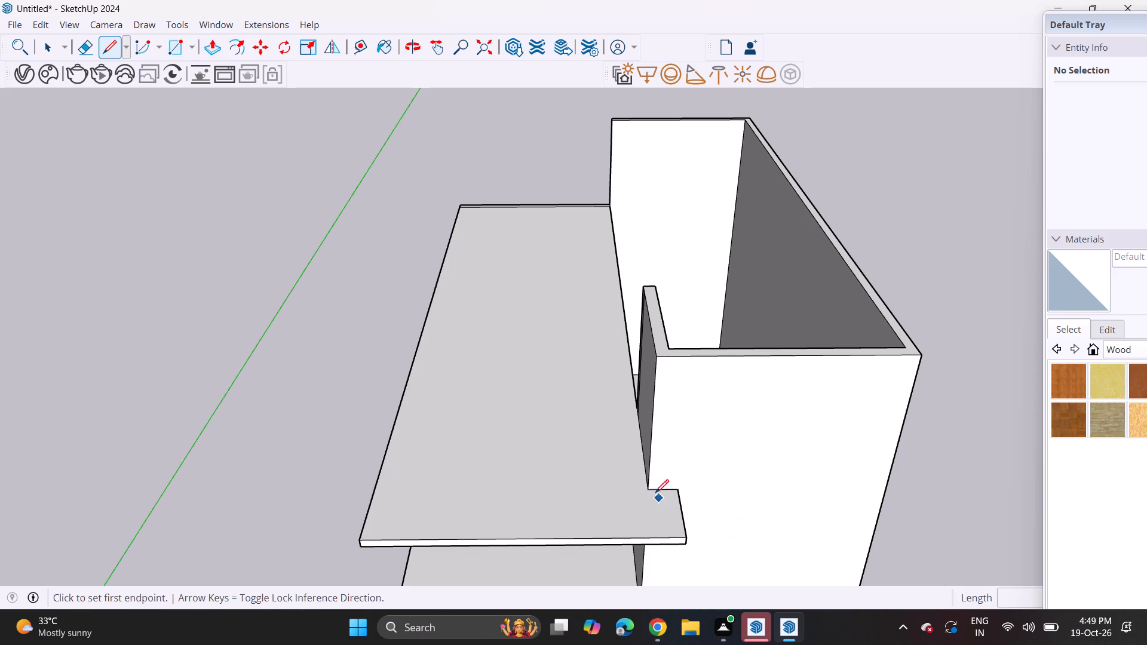
pyautogui.click(649, 489)
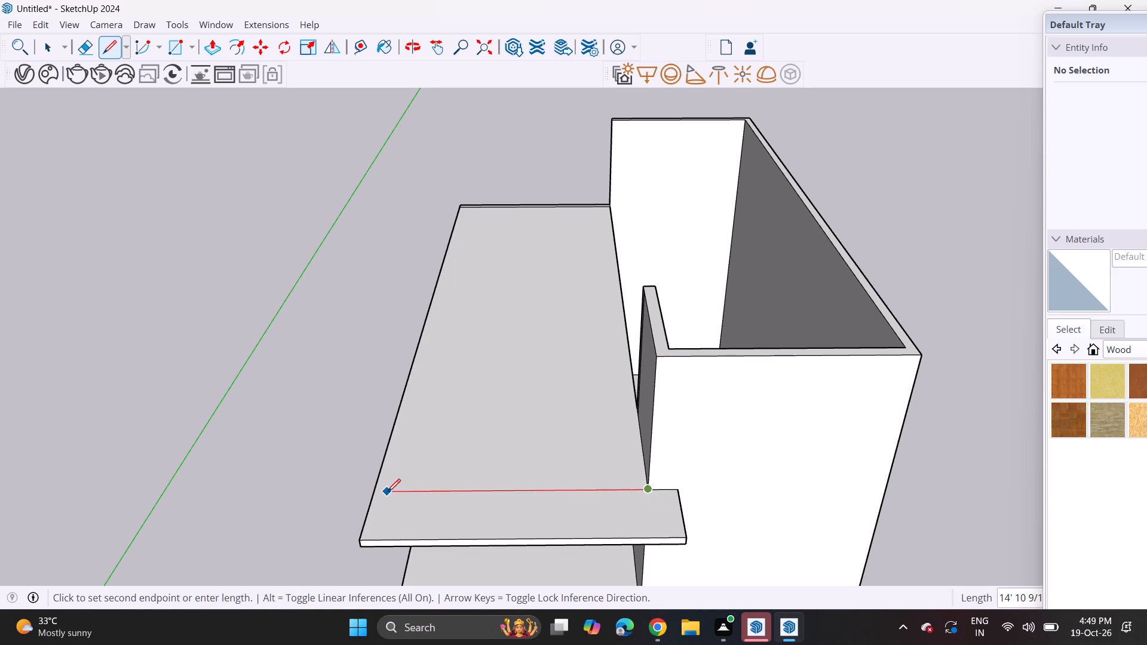
pyautogui.click(387, 492)
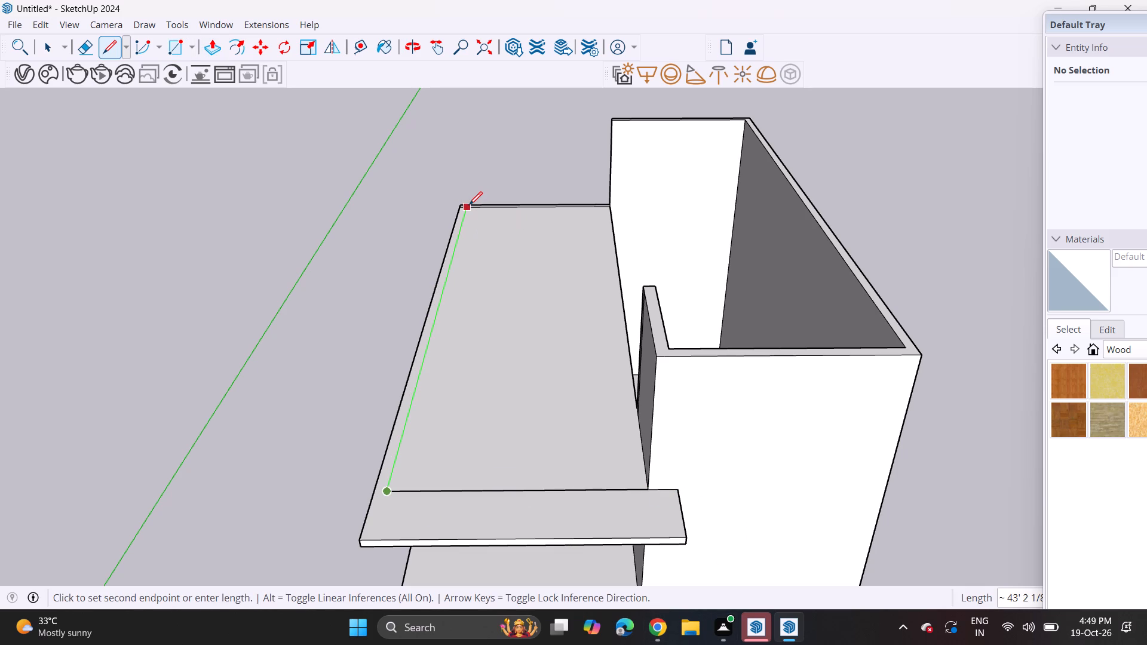
pyautogui.click(469, 205)
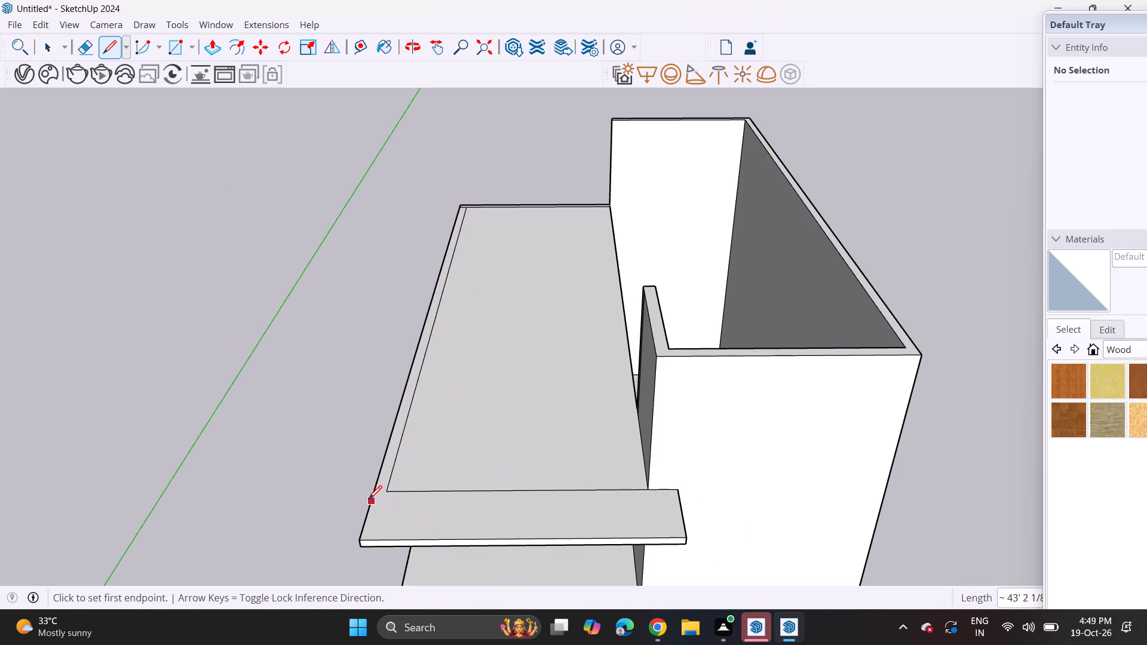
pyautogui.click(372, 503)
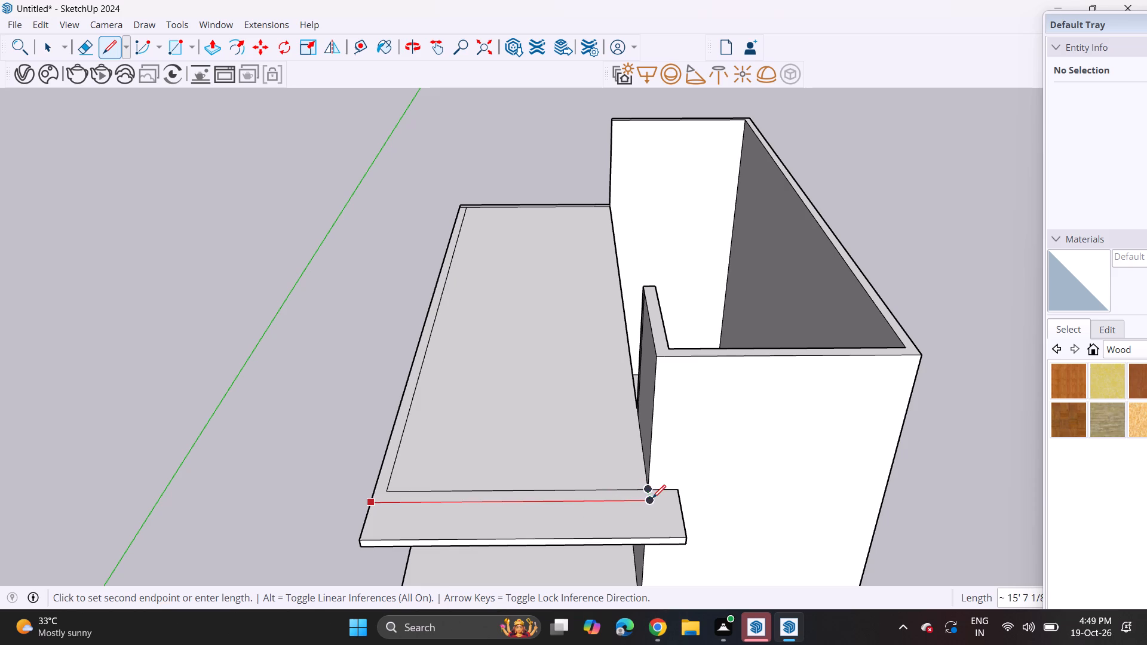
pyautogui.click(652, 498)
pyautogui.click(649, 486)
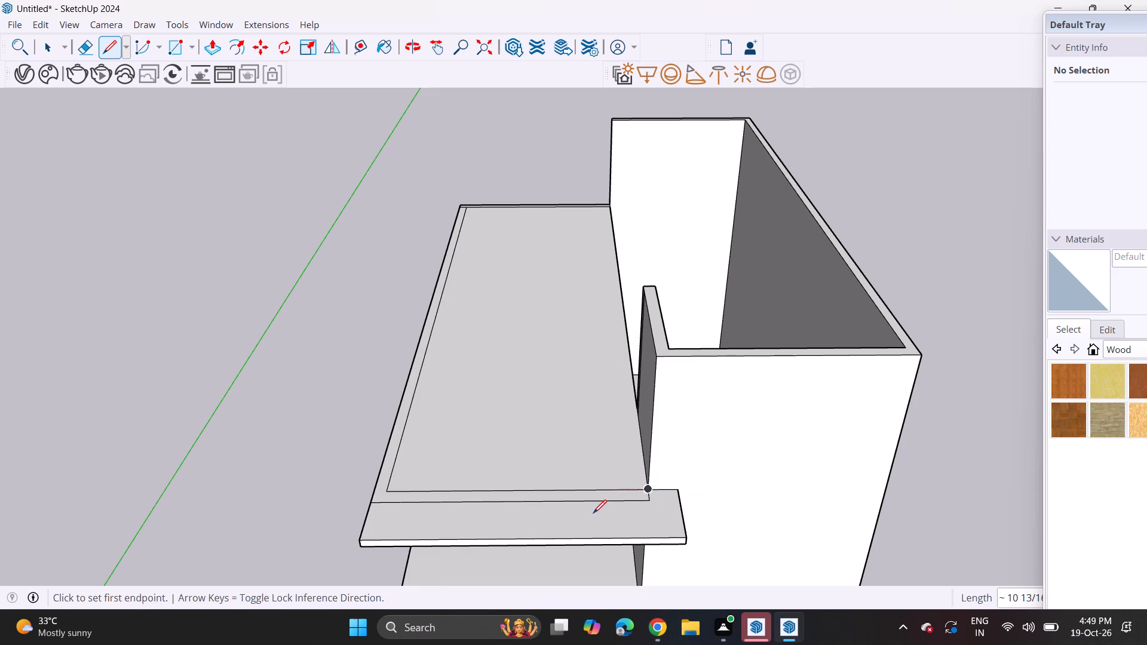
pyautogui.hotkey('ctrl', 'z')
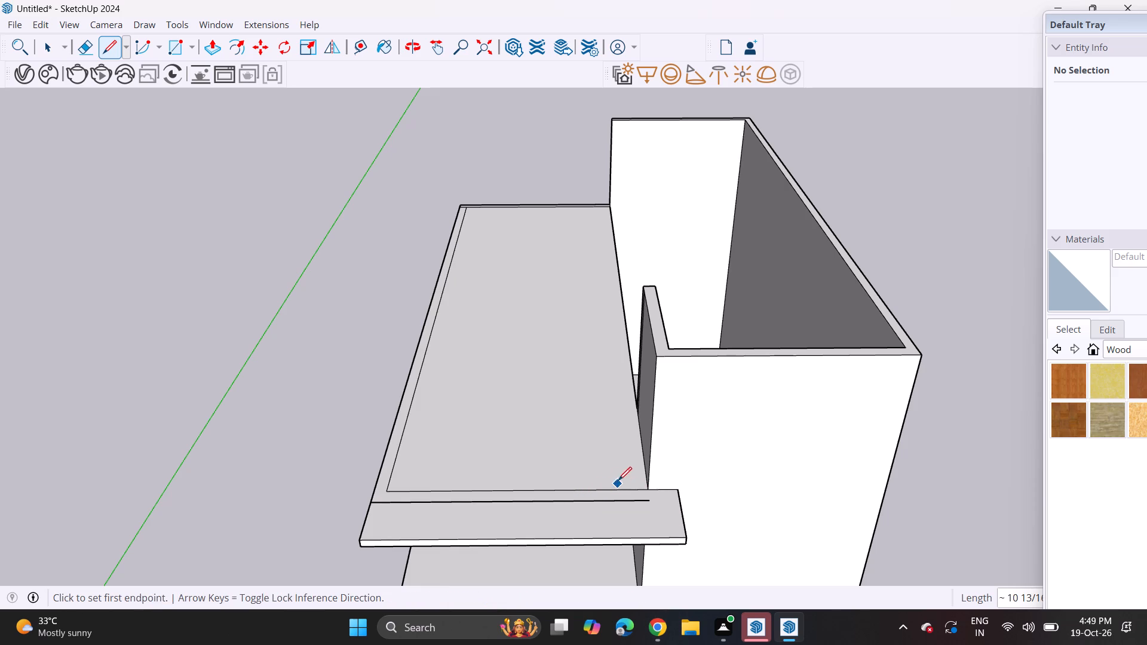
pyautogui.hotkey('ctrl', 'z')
# Draw the inner parapet lines just inside the outer outline, about 14' 11" across the front and about 42' 2" along the side.
pyautogui.click(643, 478)
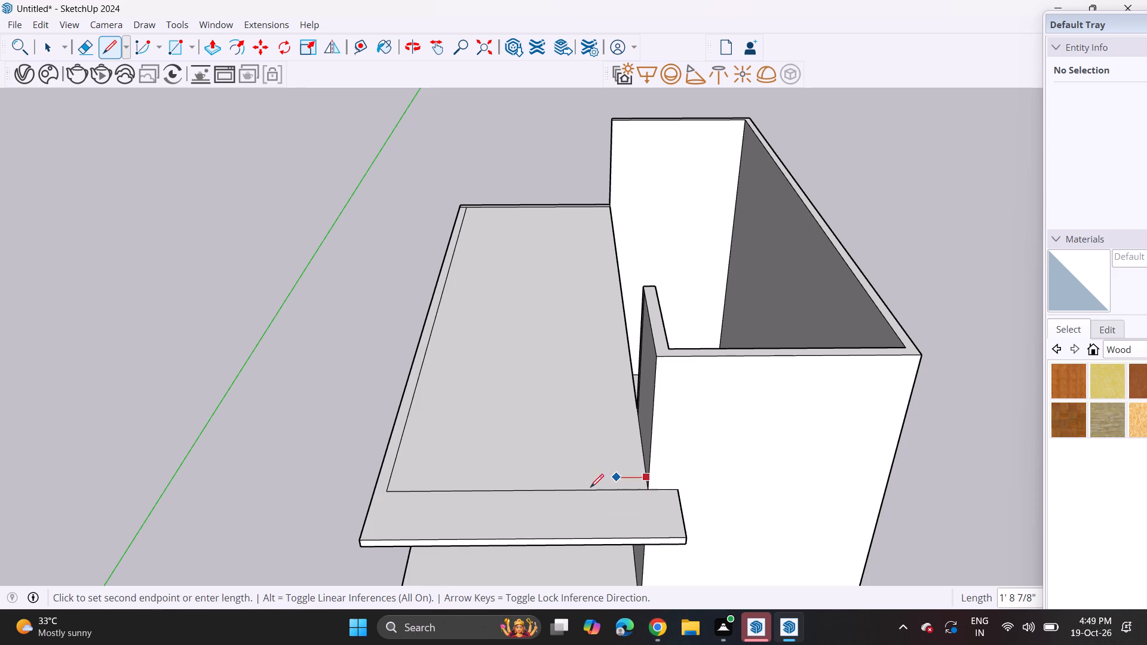
pyautogui.click(395, 486)
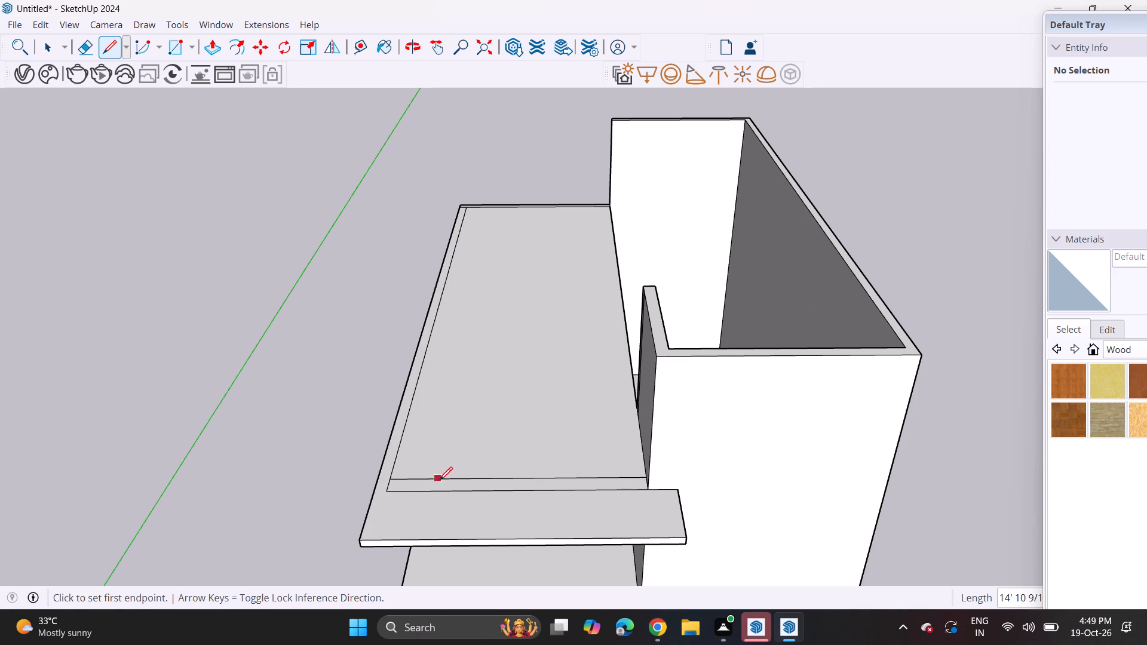
pyautogui.scroll(7, 414, 468)
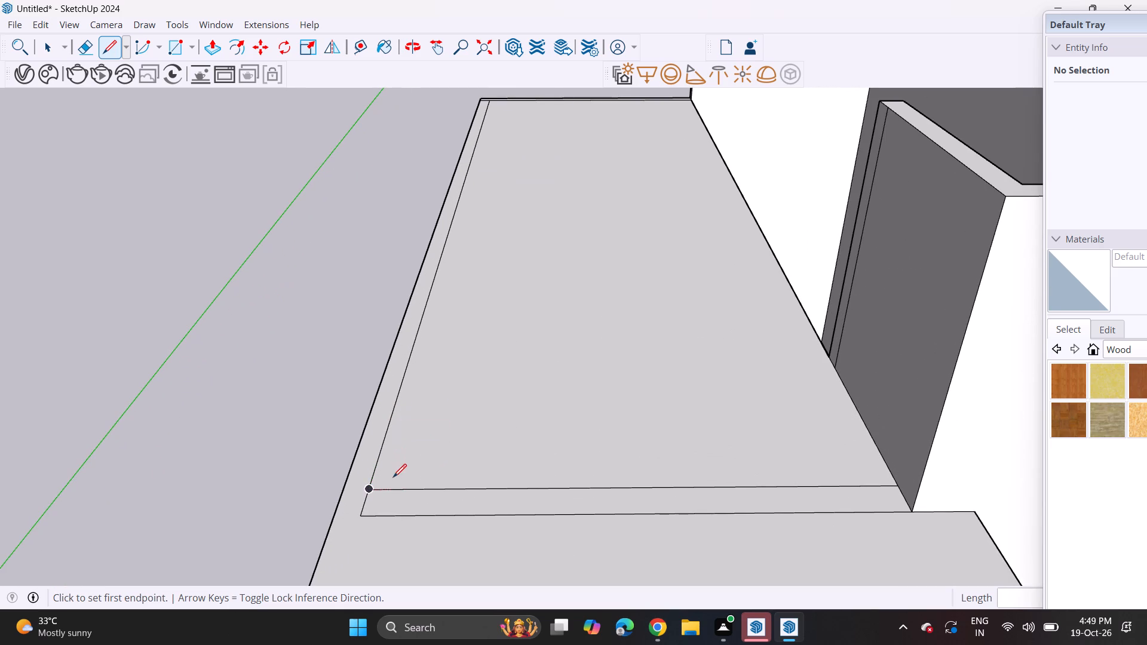
pyautogui.click(389, 488)
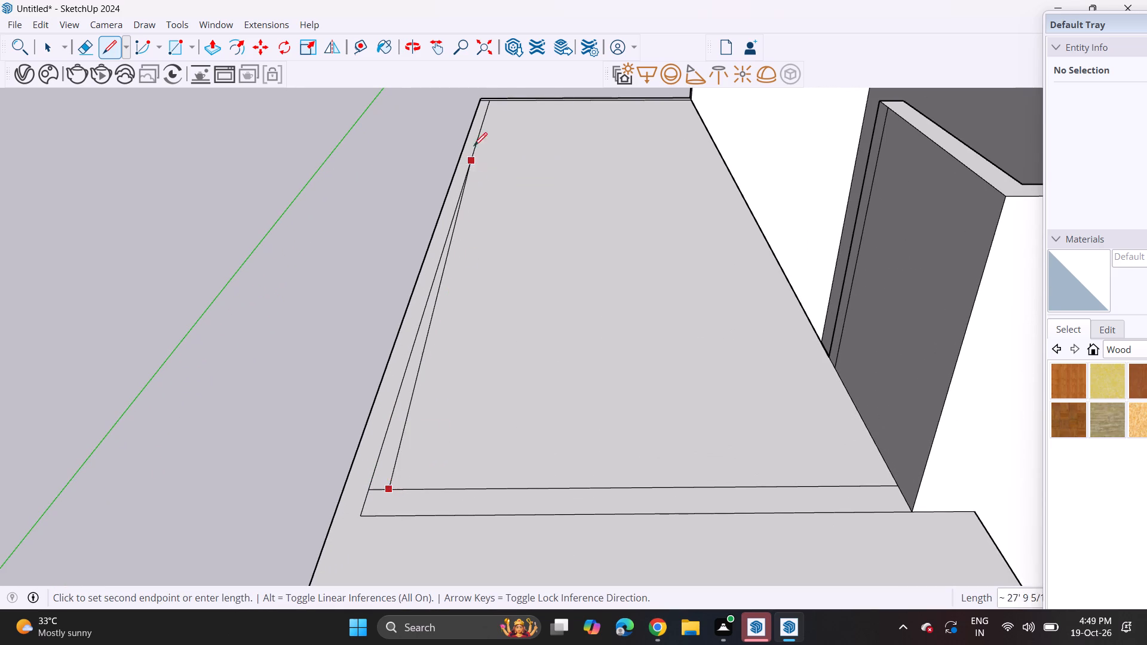
pyautogui.click(502, 100)
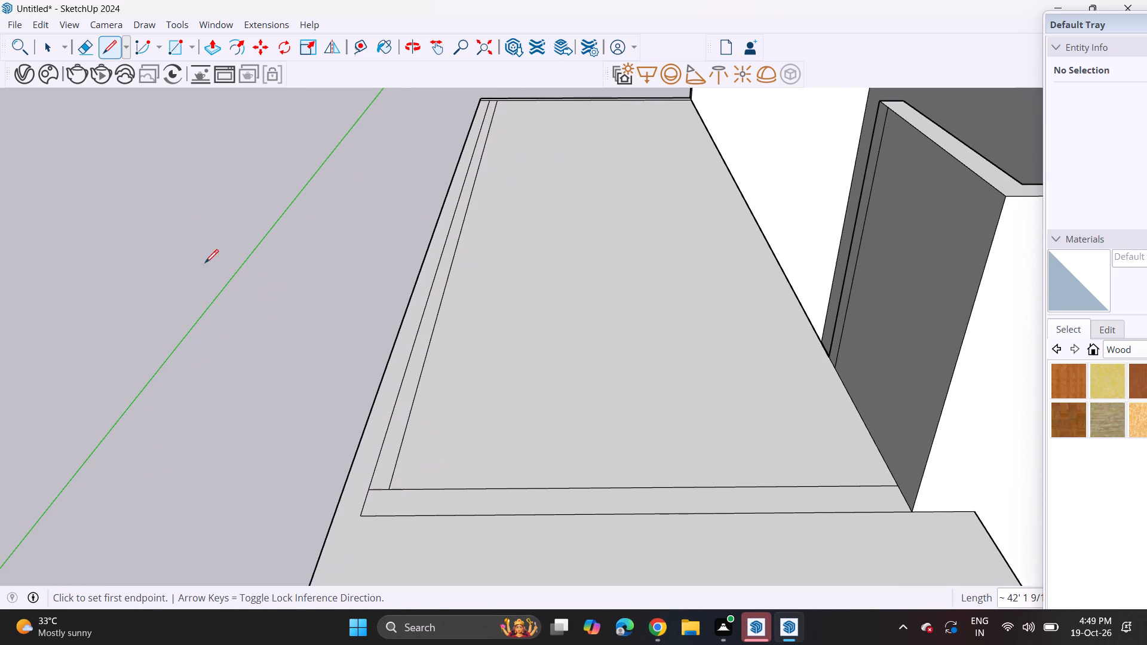
# Round the outer parapet outline's front corner with a tangent 2 Point Arc of about 2' 5" radius.
pyautogui.doubleClick(159, 51)
pyautogui.click(162, 45)
pyautogui.click(164, 84)
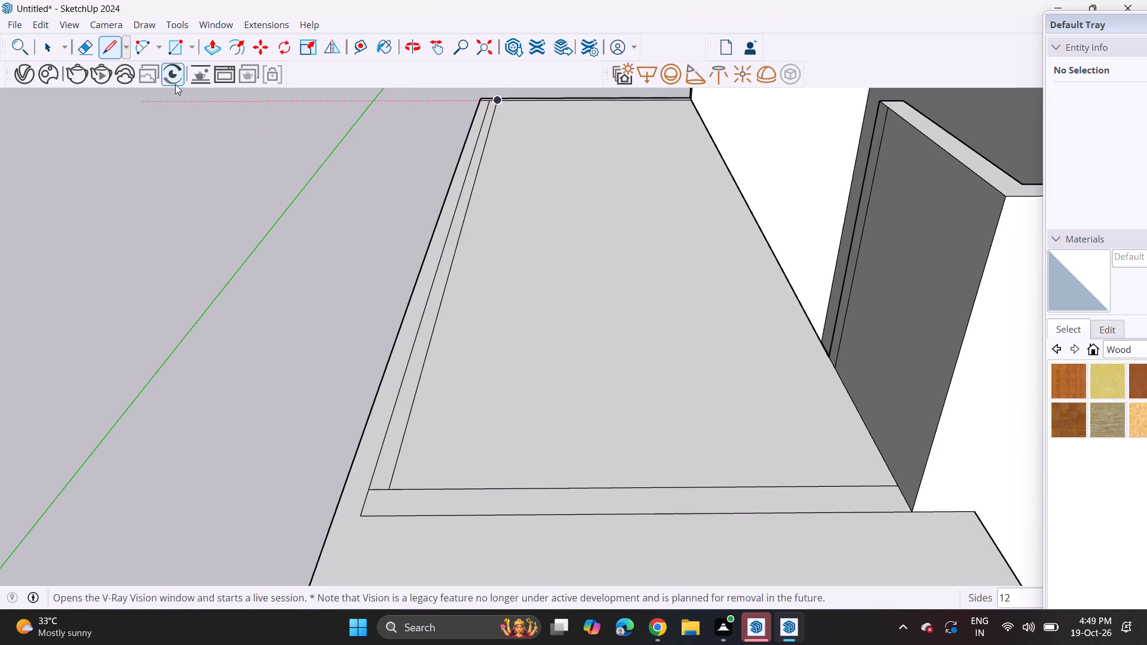
pyautogui.click(384, 440)
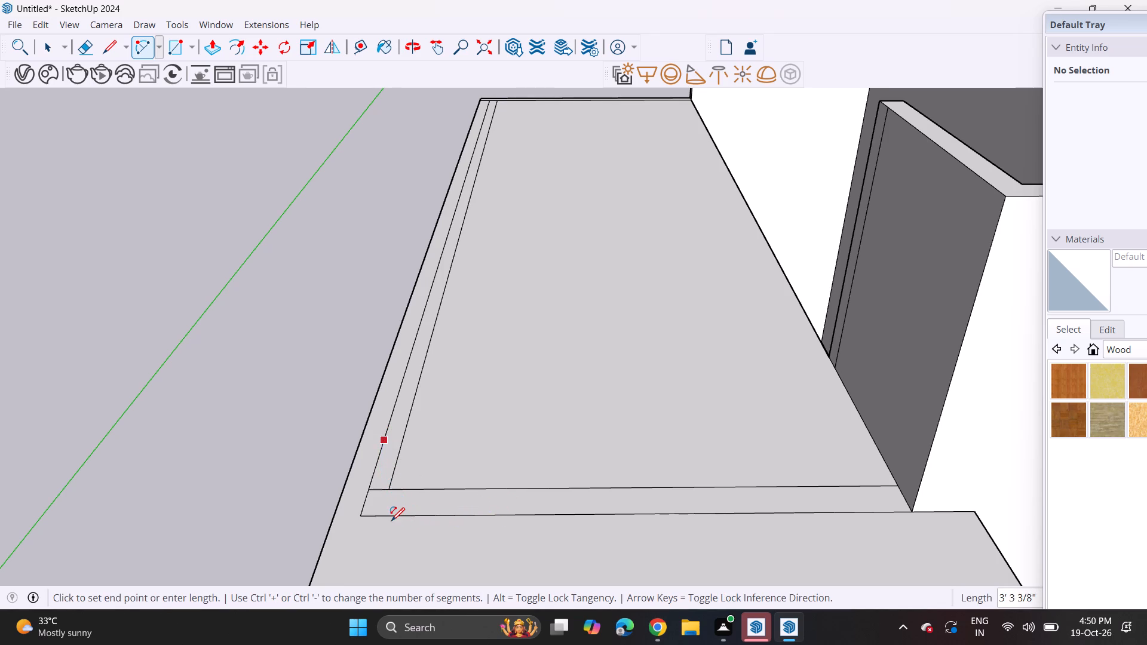
pyautogui.moveTo(433, 490); pyautogui.dragTo(351, 506, button='middle')
pyautogui.press('Escape')
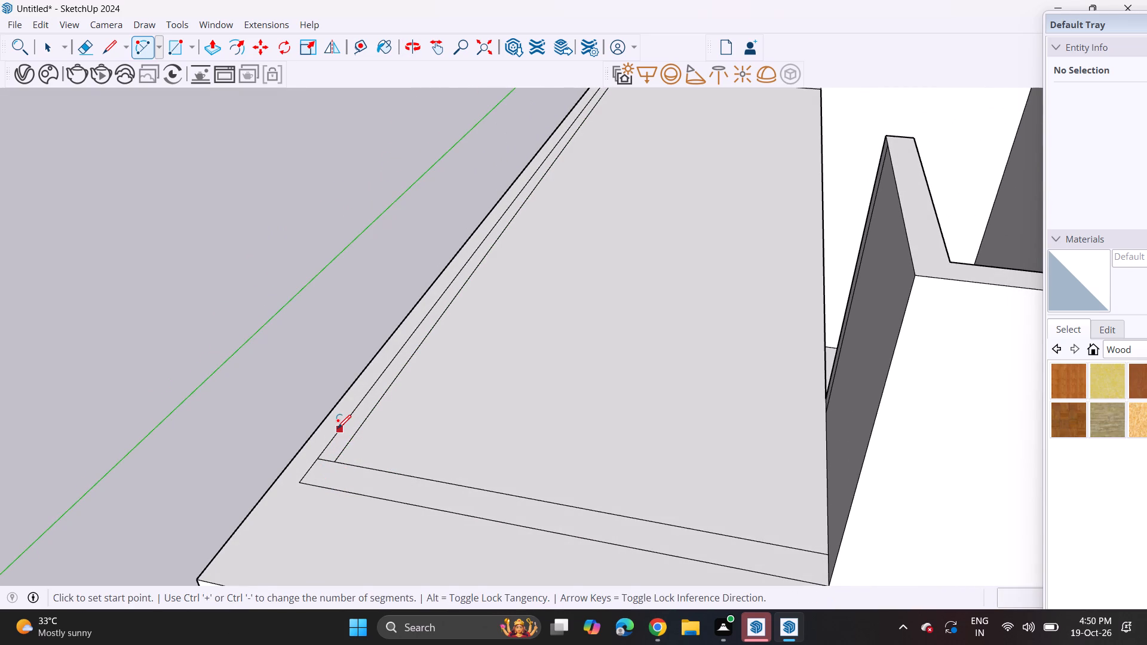
pyautogui.click(338, 428)
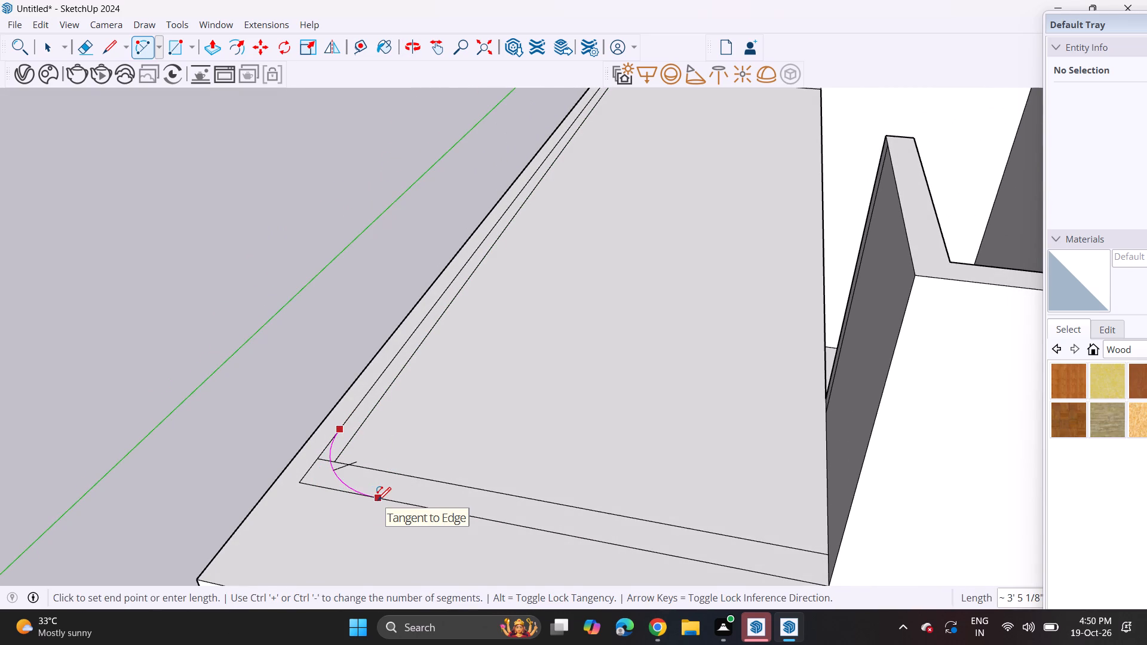
pyautogui.click(378, 500)
pyautogui.click(350, 501)
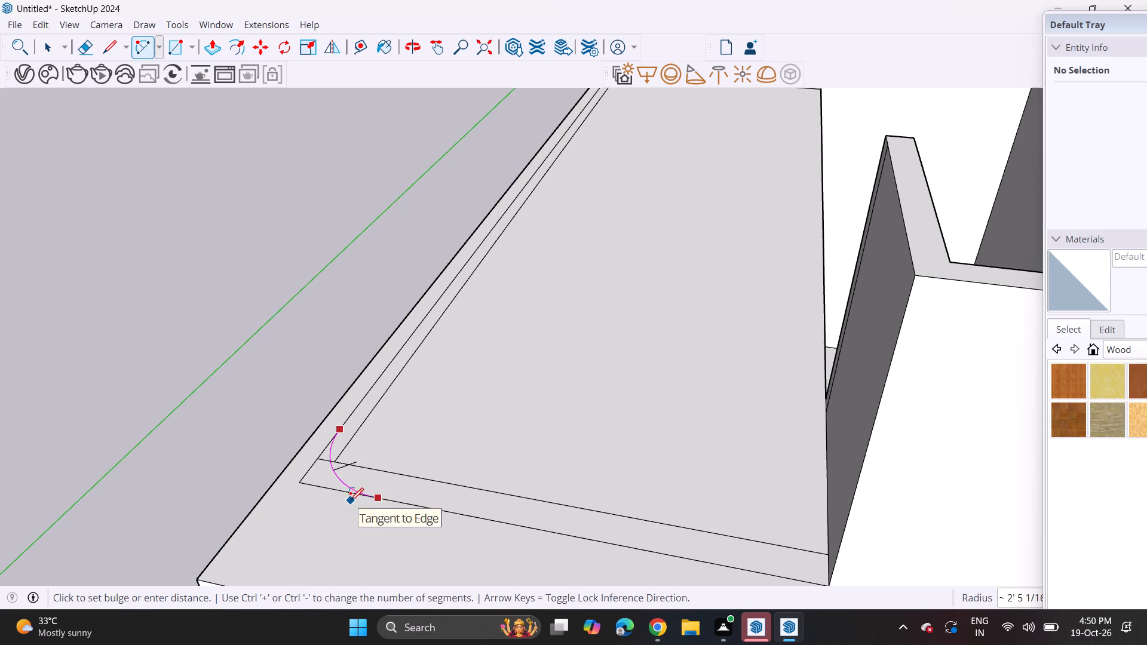
pyautogui.press('space')
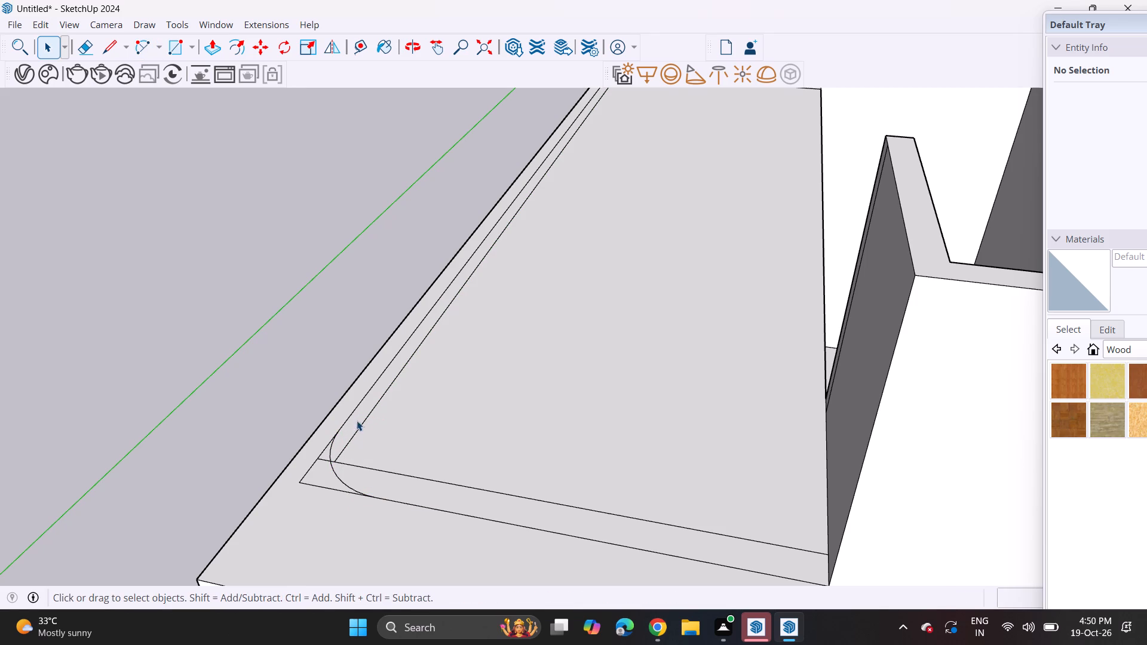
# Round the inner parapet outline's front corner with a tangent 2 Point Arc of about 2' 4" radius.
pyautogui.click(160, 54)
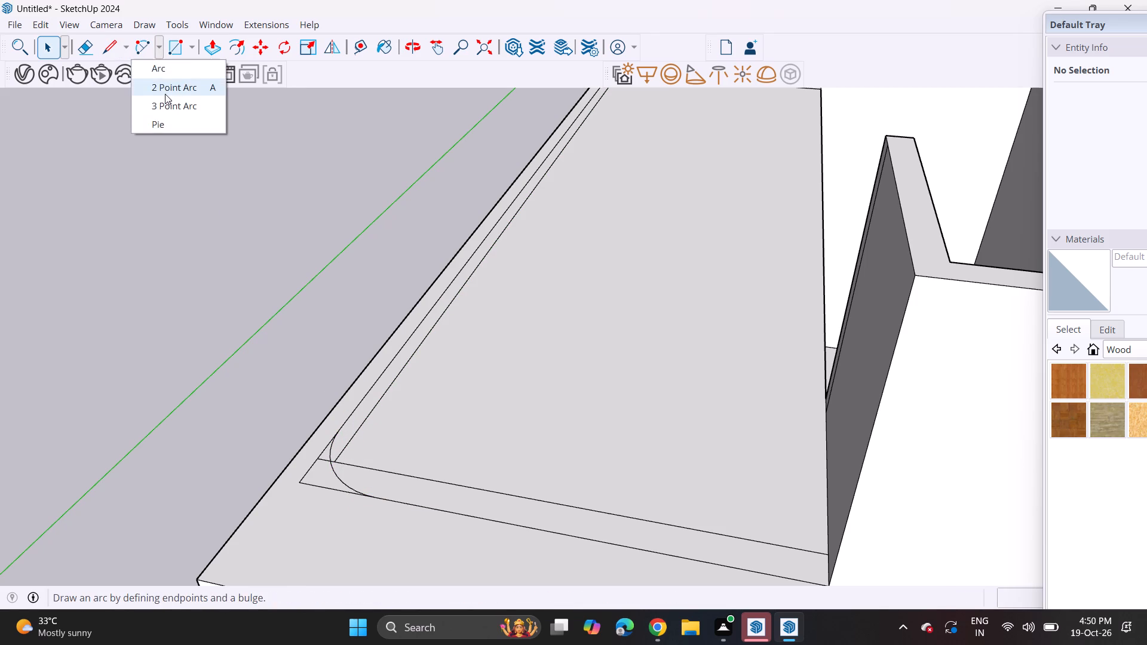
pyautogui.click(165, 94)
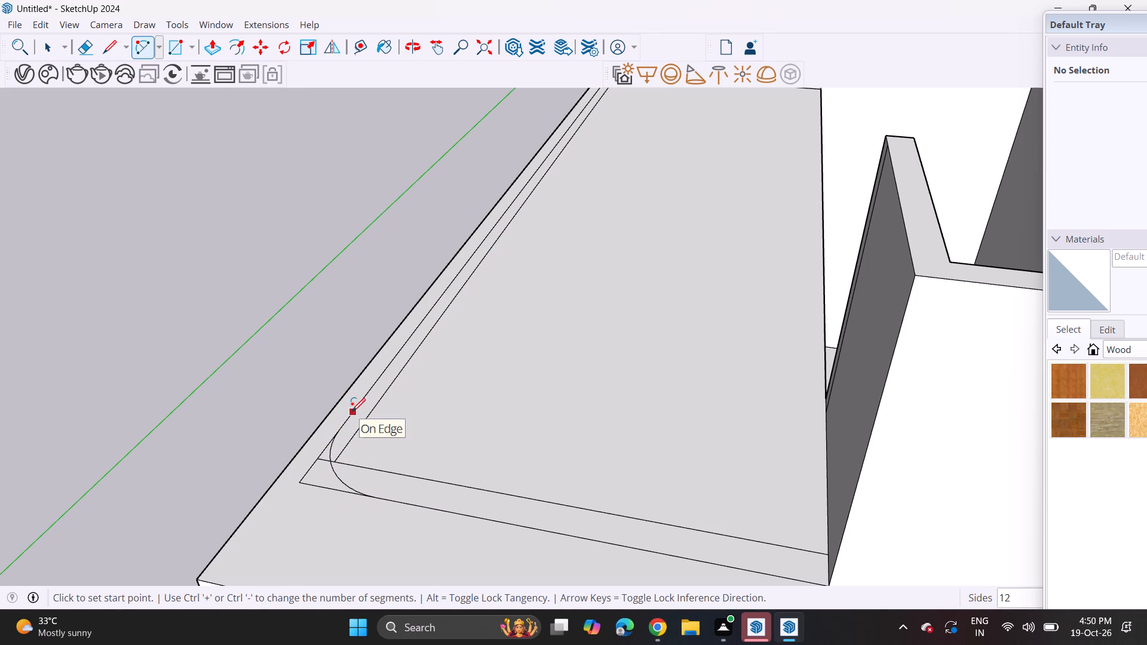
pyautogui.click(357, 412)
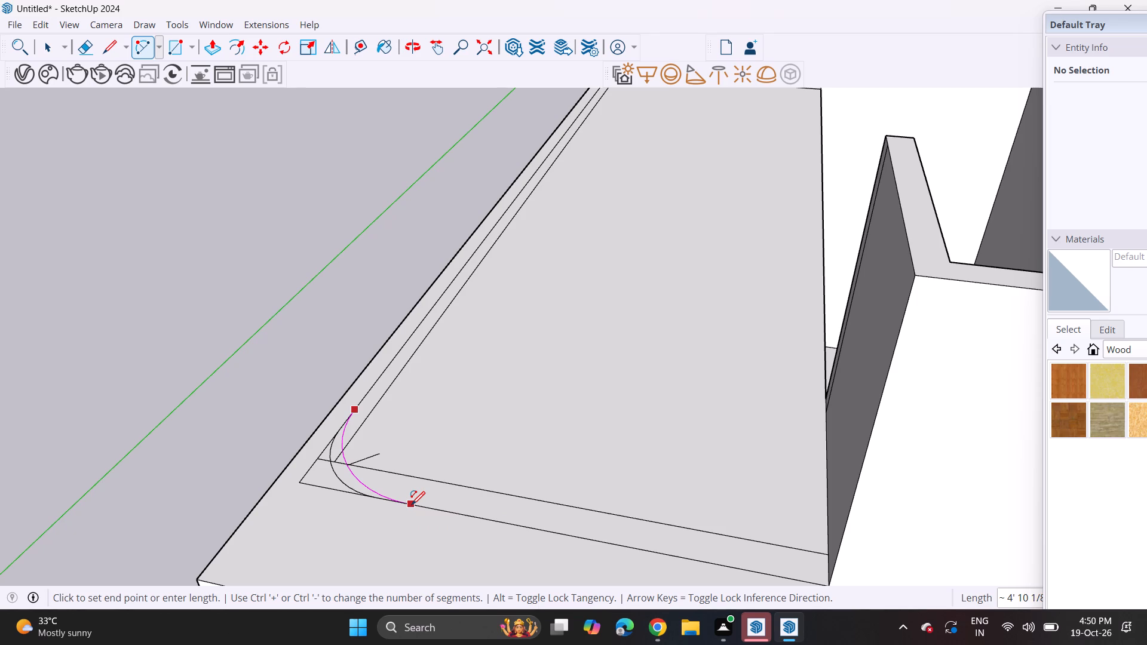
pyautogui.press('Escape')
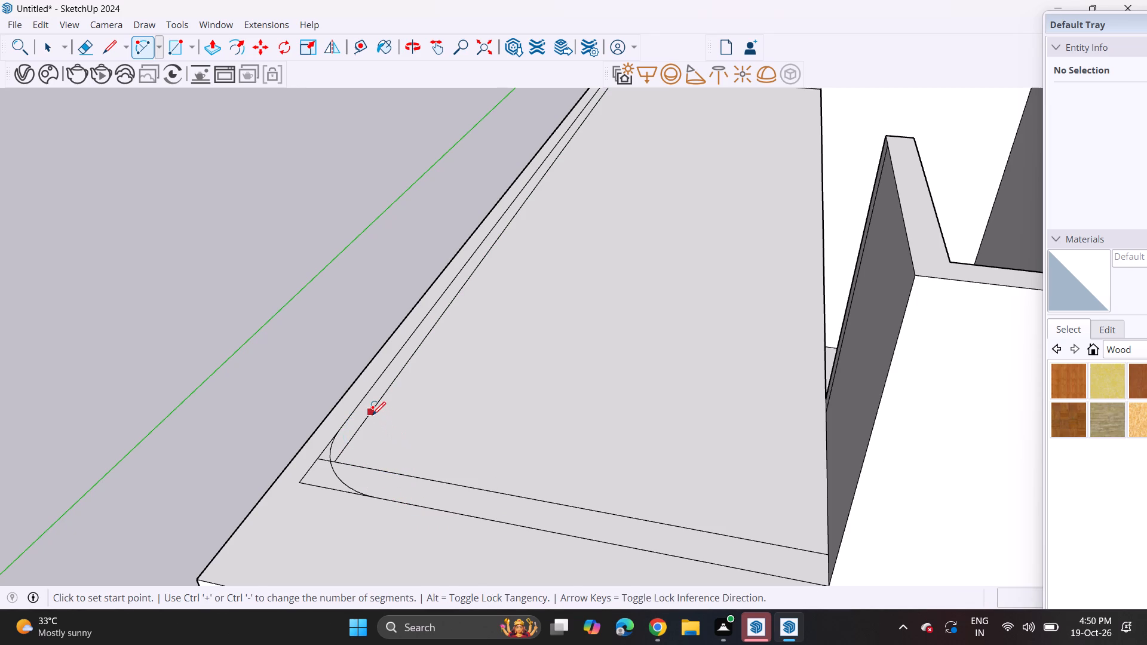
pyautogui.click(371, 415)
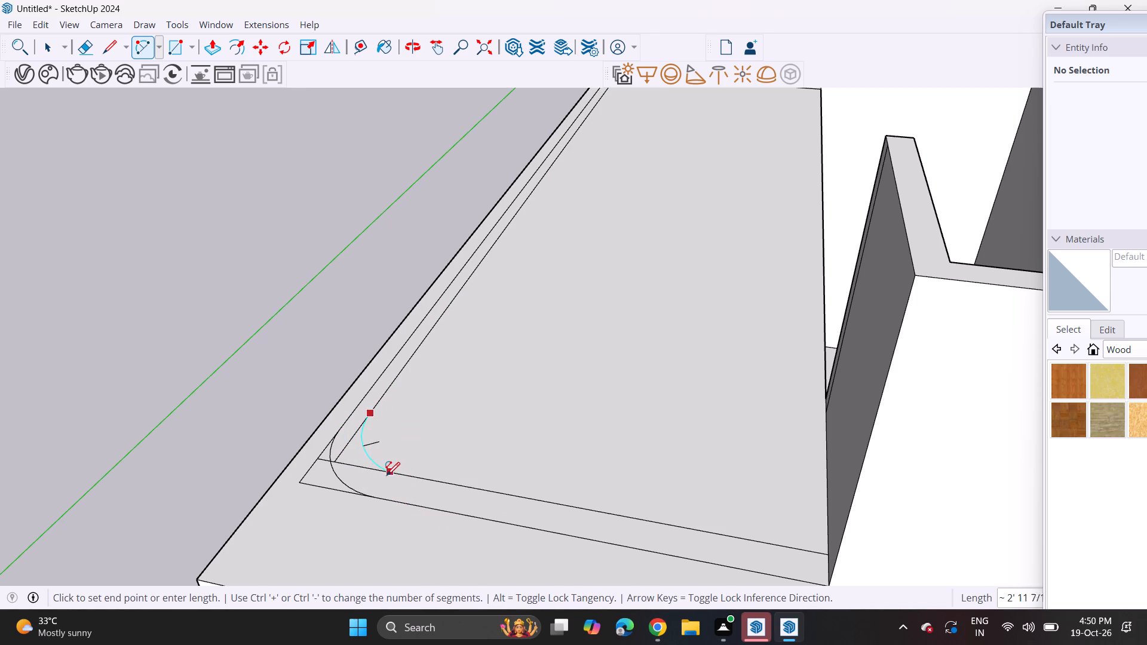
pyautogui.click(410, 479)
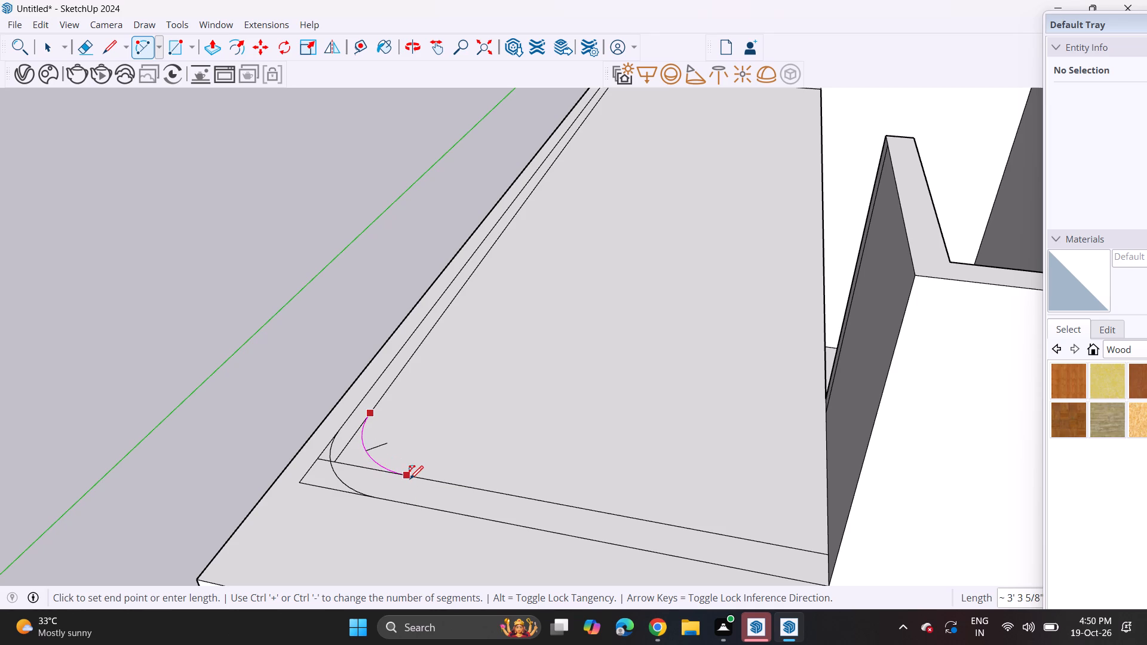
pyautogui.click(373, 459)
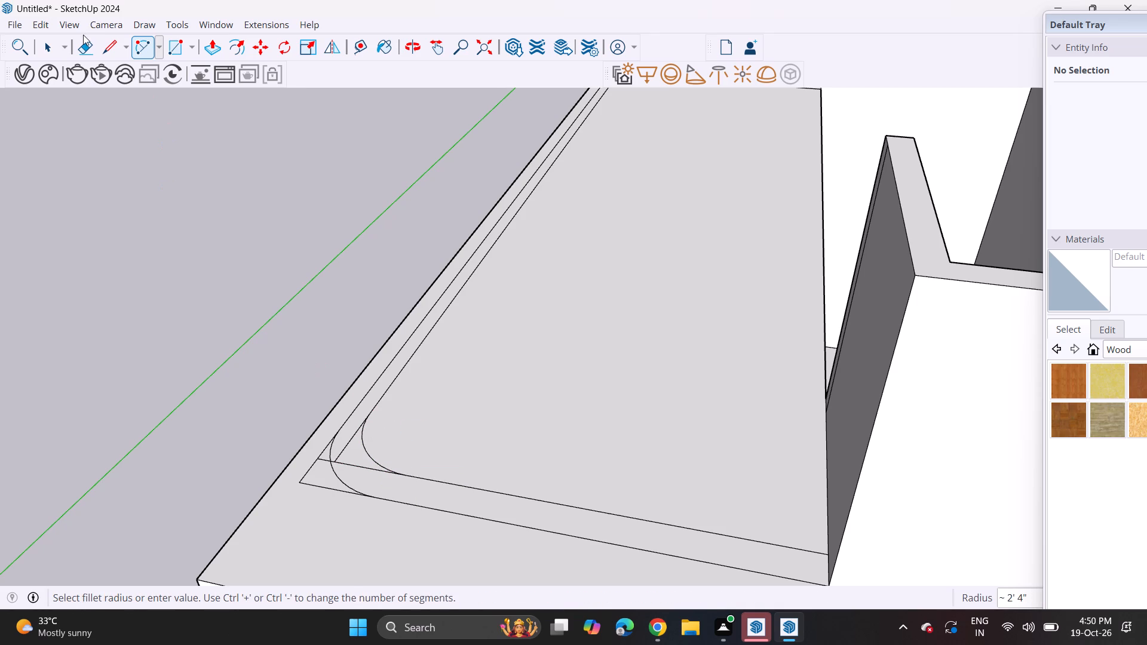
# Erase the leftover straight corner lines around the two arcs, leaving one continuous rounded parapet strip.
pyautogui.moveTo(79, 48); pyautogui.dragTo(86, 52)
pyautogui.click(348, 441)
pyautogui.moveTo(348, 449); pyautogui.dragTo(349, 460)
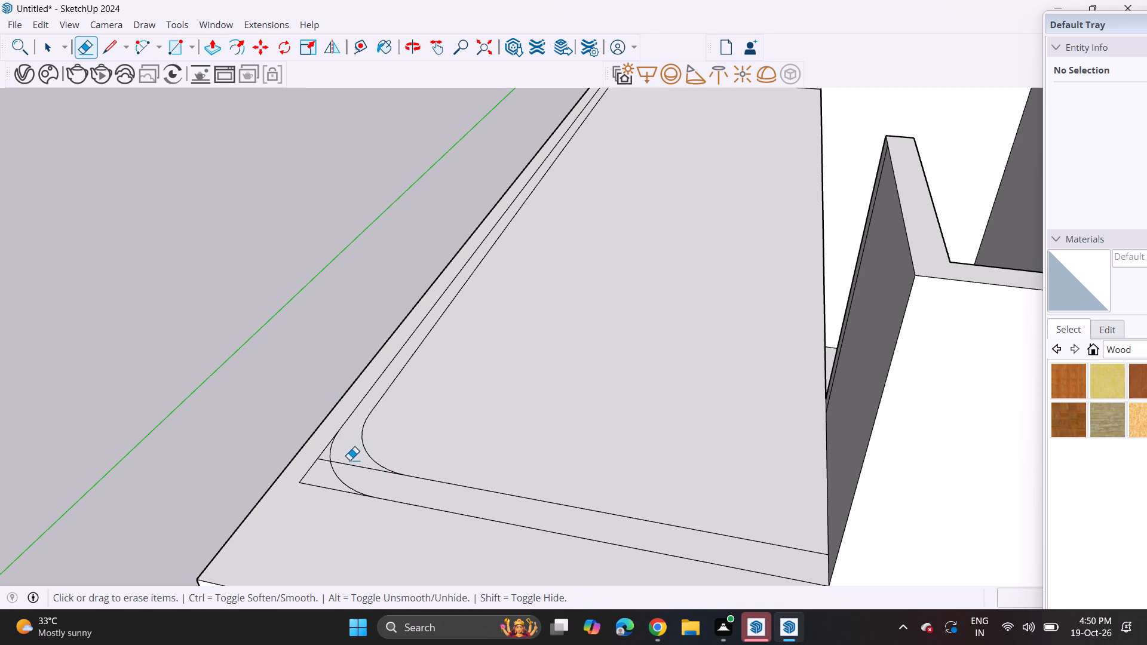
pyautogui.moveTo(349, 460); pyautogui.dragTo(351, 471)
pyautogui.moveTo(318, 456); pyautogui.dragTo(320, 490)
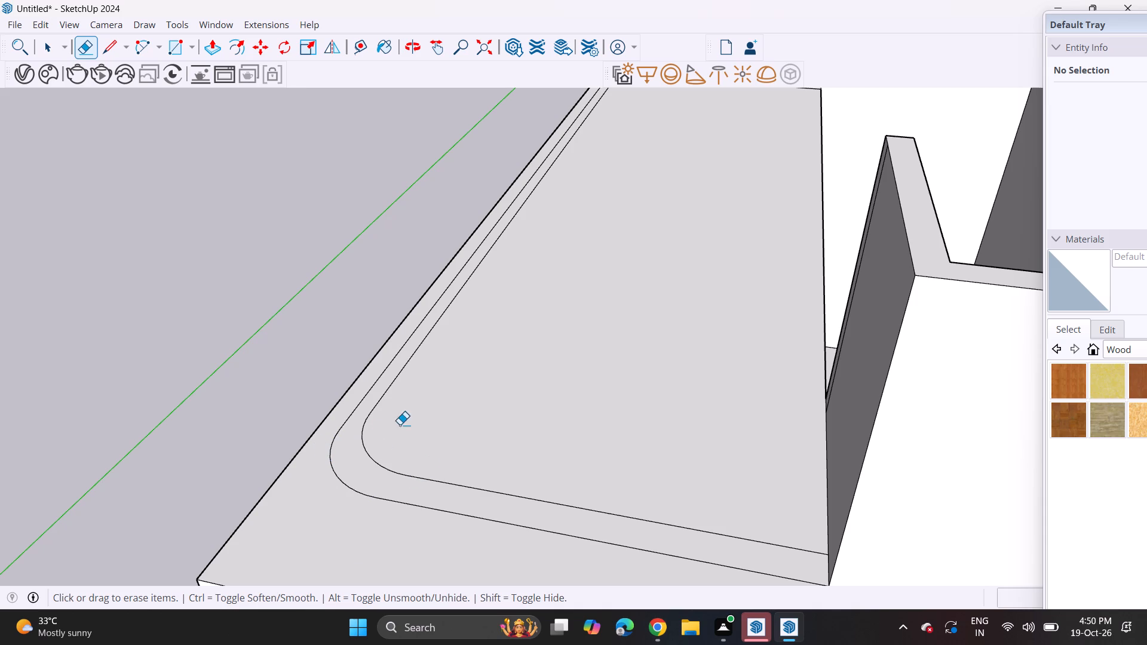
# Extrude the rounded parapet strip upward by about 4' 6" from the roof slab.
pyautogui.click(211, 46)
pyautogui.click(334, 463)
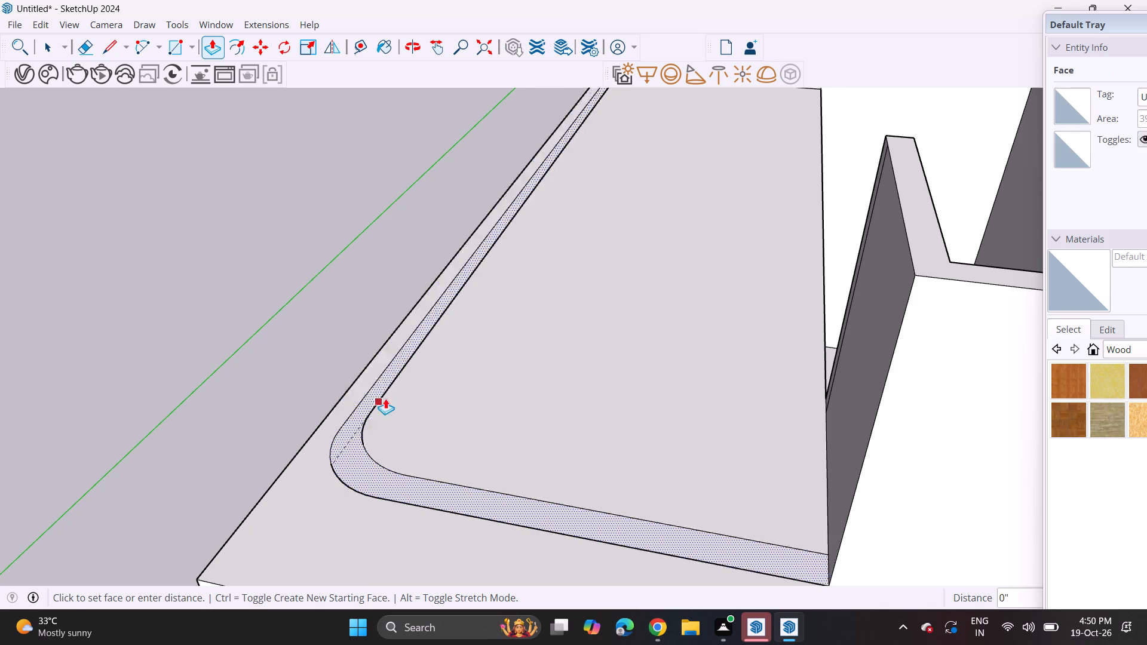
pyautogui.scroll(-3, 422, 393)
pyautogui.moveTo(420, 403); pyautogui.dragTo(465, 248, button='middle')
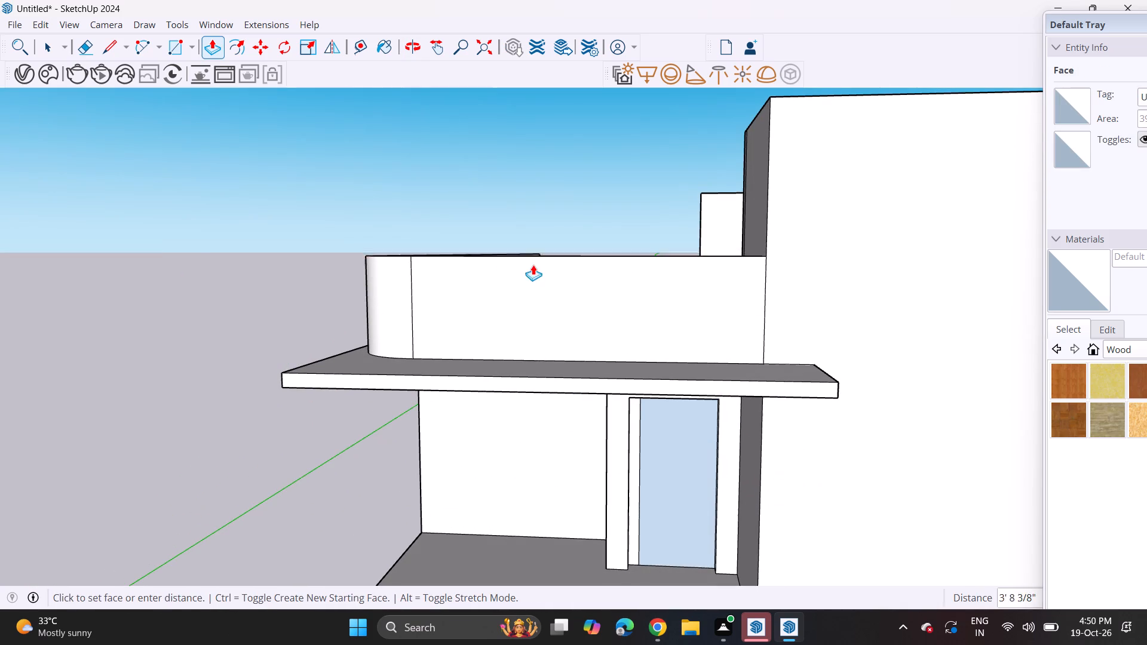
pyautogui.click(768, 239)
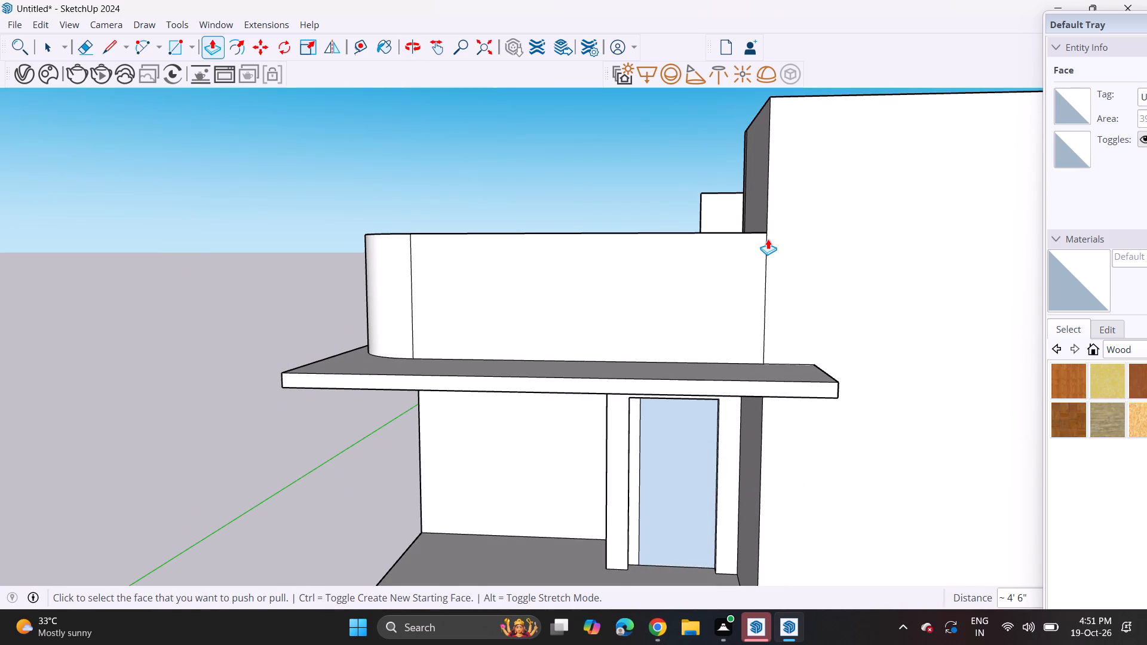
# Lower the top of the rounded roof parapet by 7 7/8" with Push/Pull.
pyautogui.scroll(-3, 628, 333)
pyautogui.moveTo(615, 340); pyautogui.dragTo(550, 238, button='middle')
pyautogui.moveTo(550, 238); pyautogui.dragTo(611, 361, button='middle')
pyautogui.scroll(2, 477, 201)
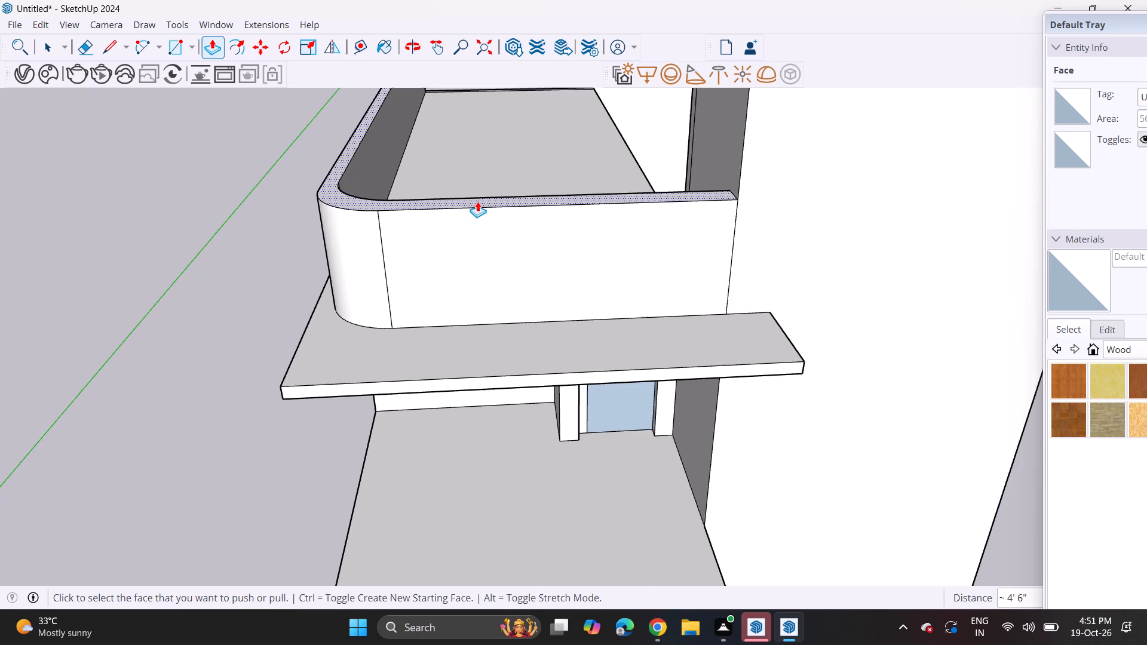
pyautogui.moveTo(477, 201); pyautogui.dragTo(477, 235, button='middle')
pyautogui.click(482, 223)
pyautogui.click(479, 240)
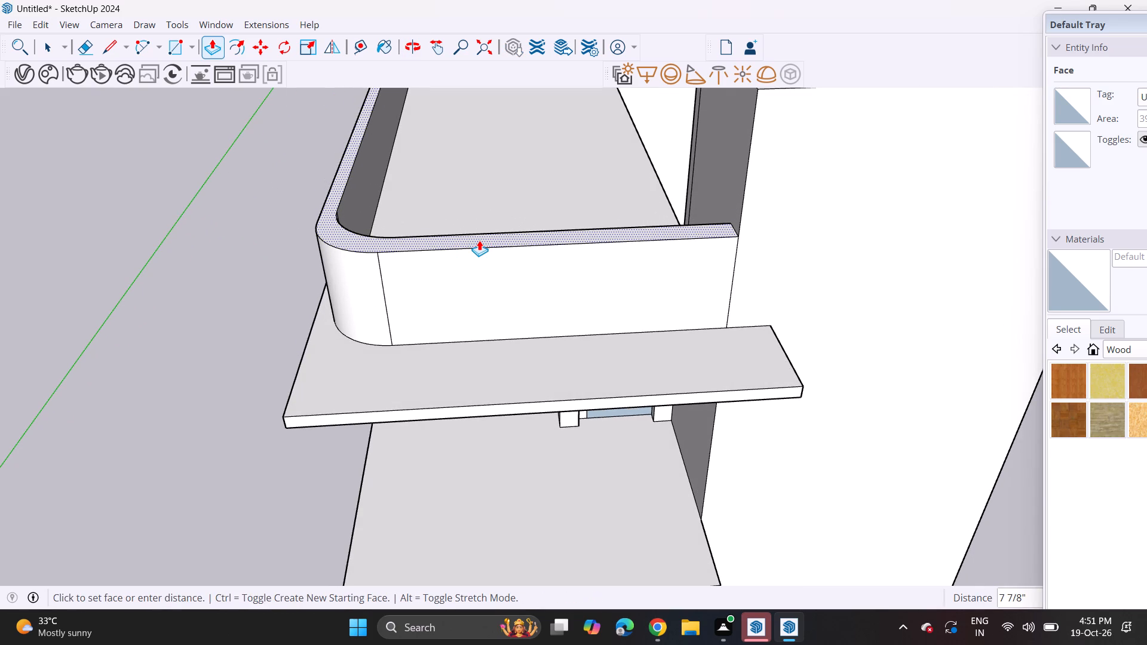
# Round the roof slab's outer front corner with a 2 Point Arc of about 2' 6" radius and push the corner piece away through the slab.
pyautogui.moveTo(495, 314); pyautogui.dragTo(502, 155, button='middle')
pyautogui.scroll(-6, 507, 184)
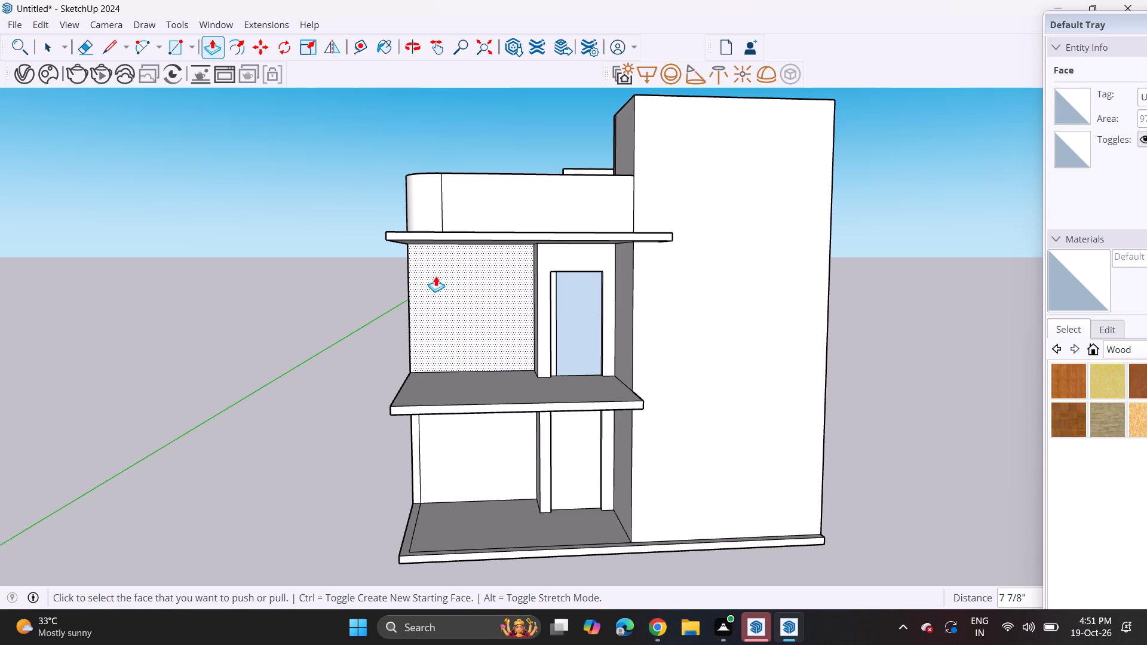
pyautogui.moveTo(426, 248); pyautogui.dragTo(399, 524, button='middle')
pyautogui.scroll(3, 388, 405)
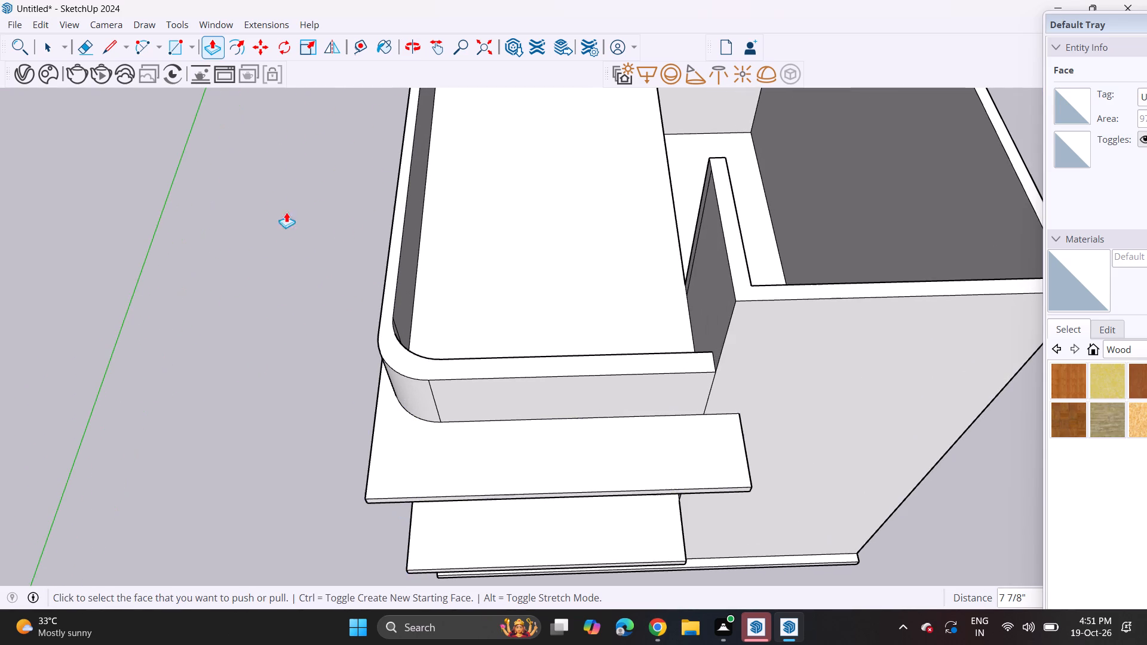
pyautogui.click(155, 44)
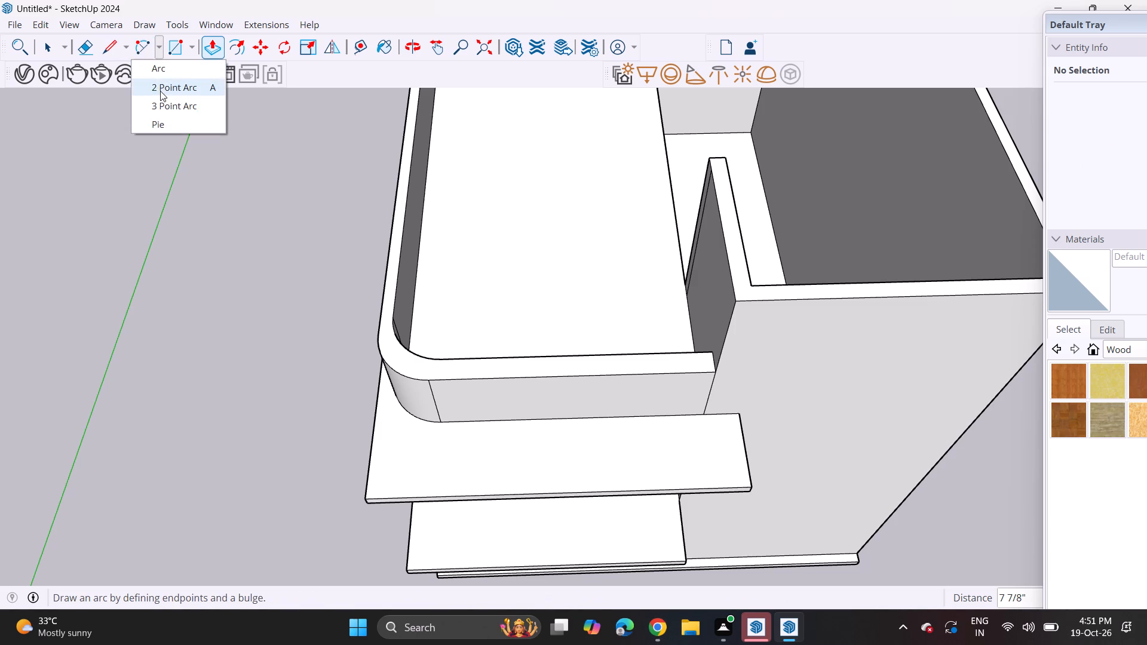
pyautogui.click(162, 88)
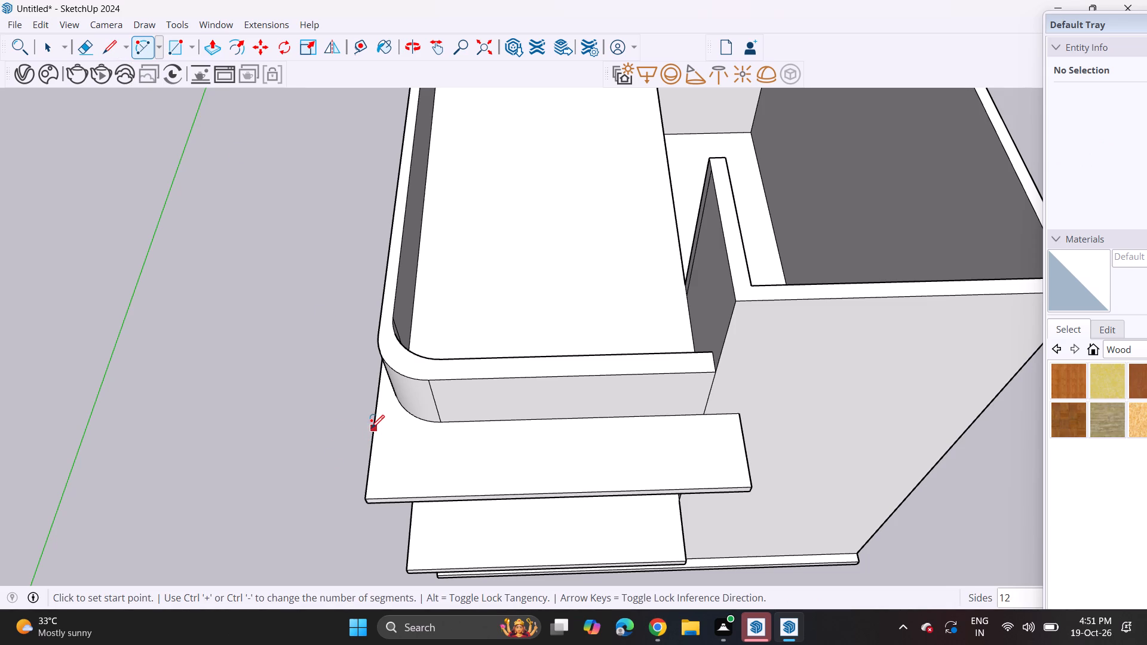
pyautogui.click(373, 447)
pyautogui.click(428, 500)
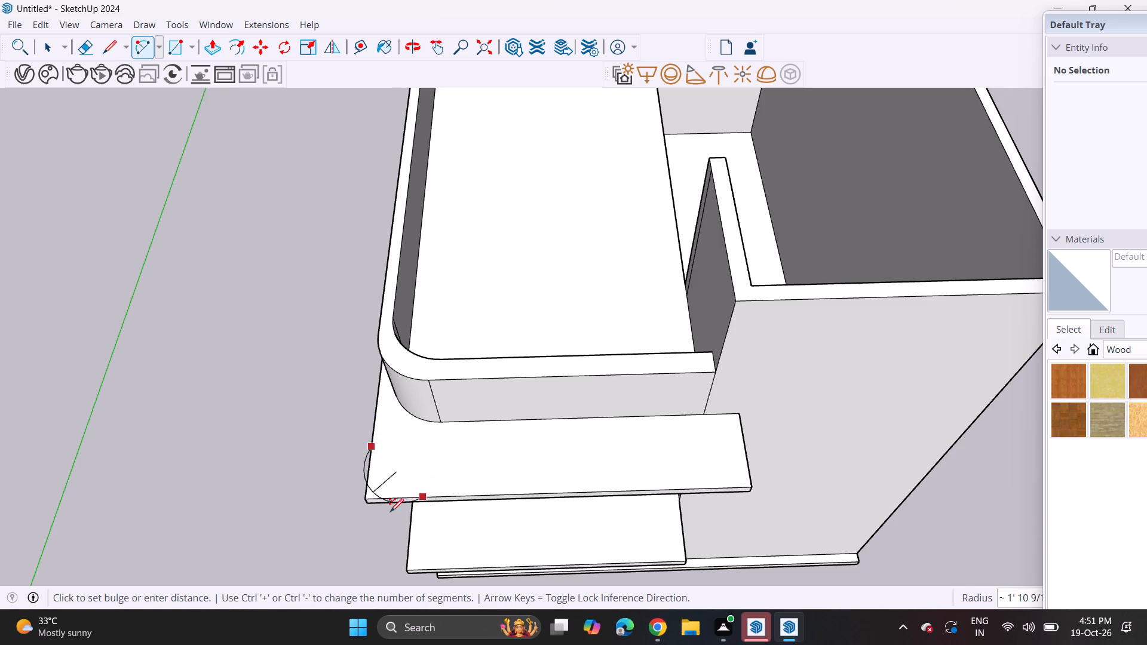
pyautogui.click(391, 492)
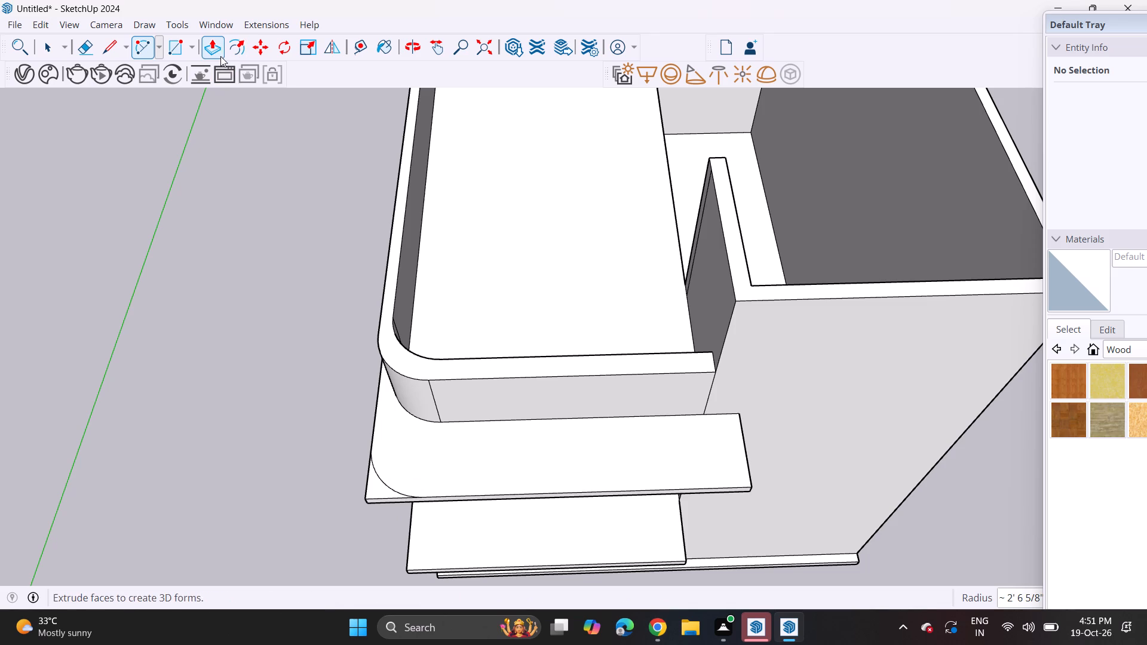
pyautogui.click(220, 55)
pyautogui.click(375, 492)
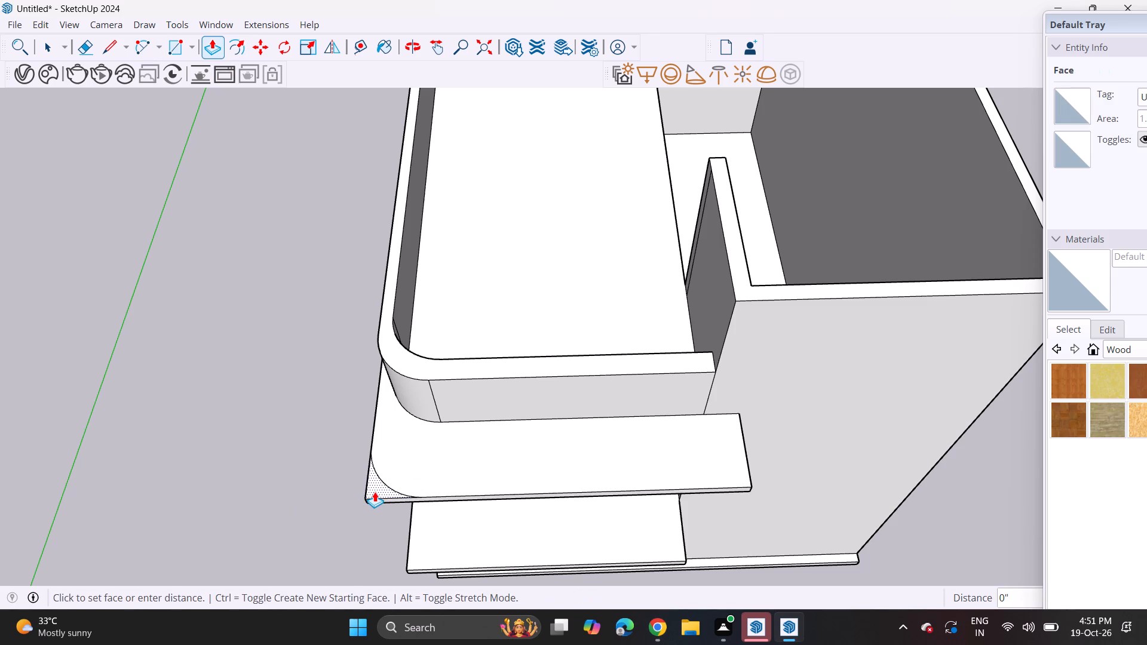
pyautogui.click(377, 502)
# Round the roof slab's other front corner, beside the tall wall, with a tangent 2 Point Arc and push the corner piece away through the slab.
pyautogui.moveTo(429, 517); pyautogui.dragTo(447, 208, button='middle')
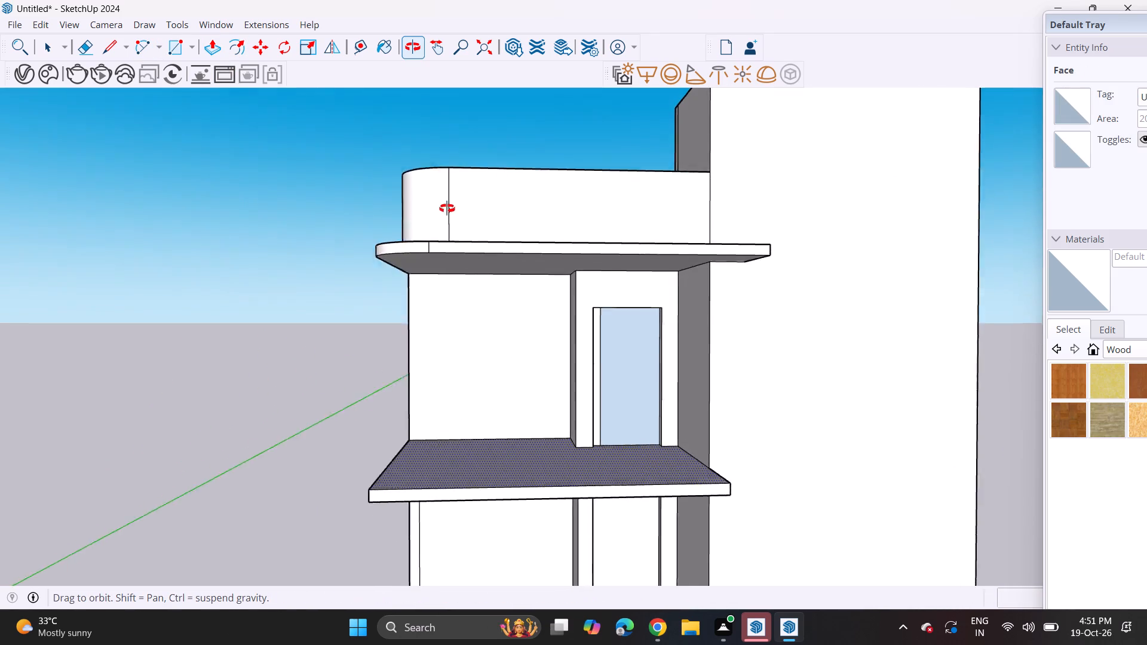
pyautogui.moveTo(447, 208); pyautogui.dragTo(447, 183, button='middle')
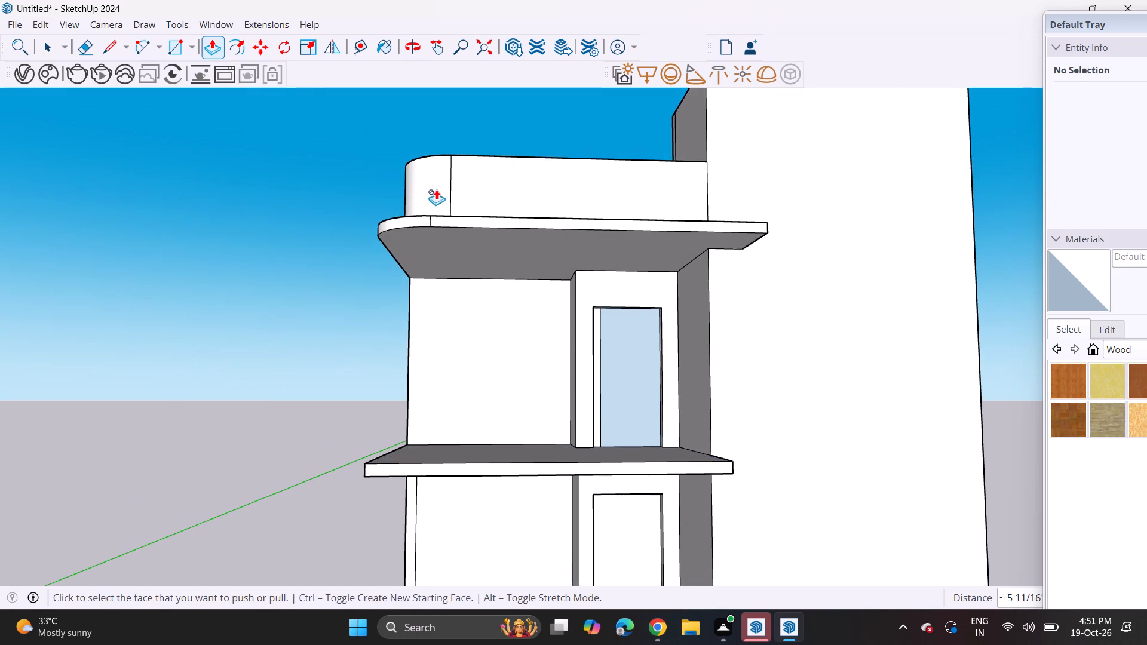
pyautogui.moveTo(734, 249); pyautogui.dragTo(560, 502, button='middle')
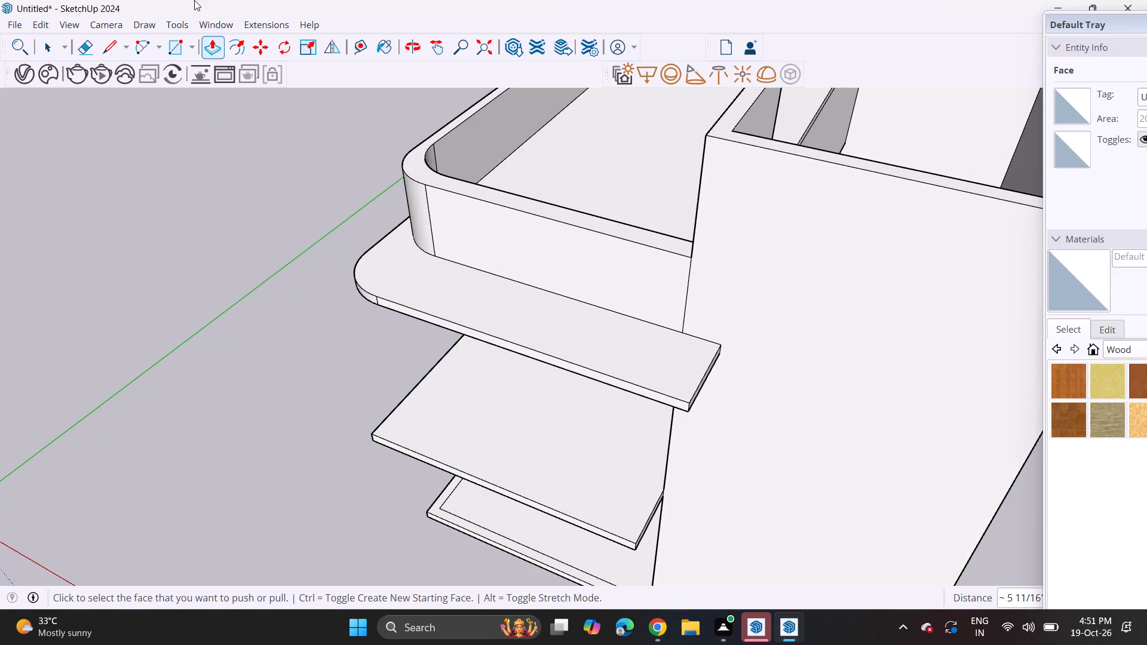
pyautogui.click(159, 47)
pyautogui.click(171, 85)
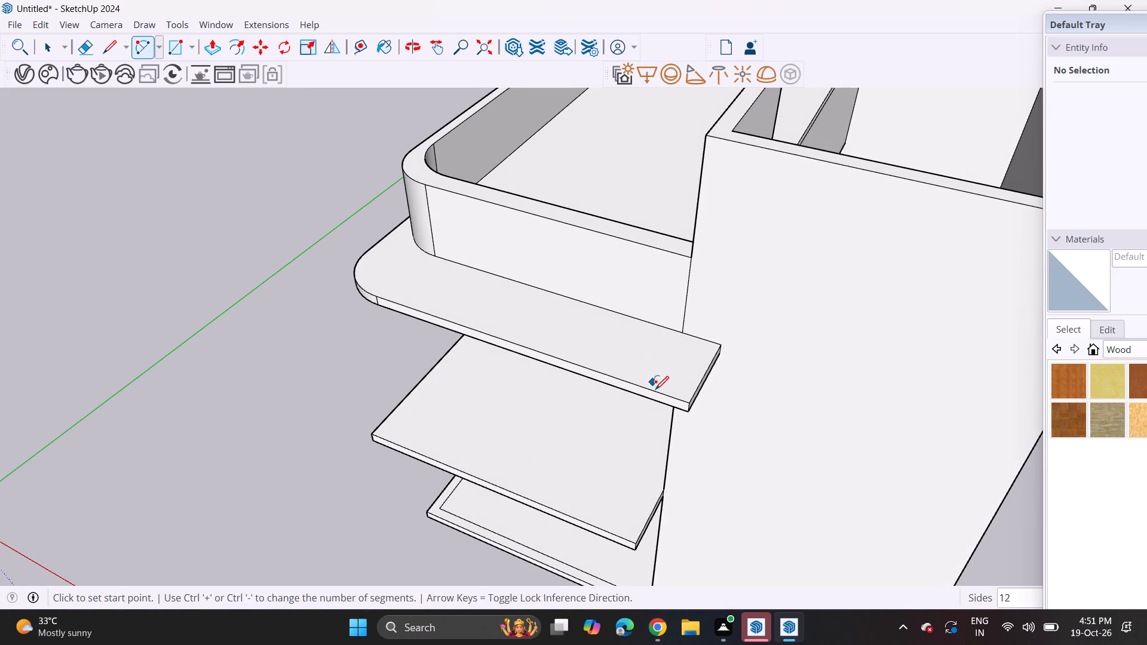
pyautogui.click(642, 388)
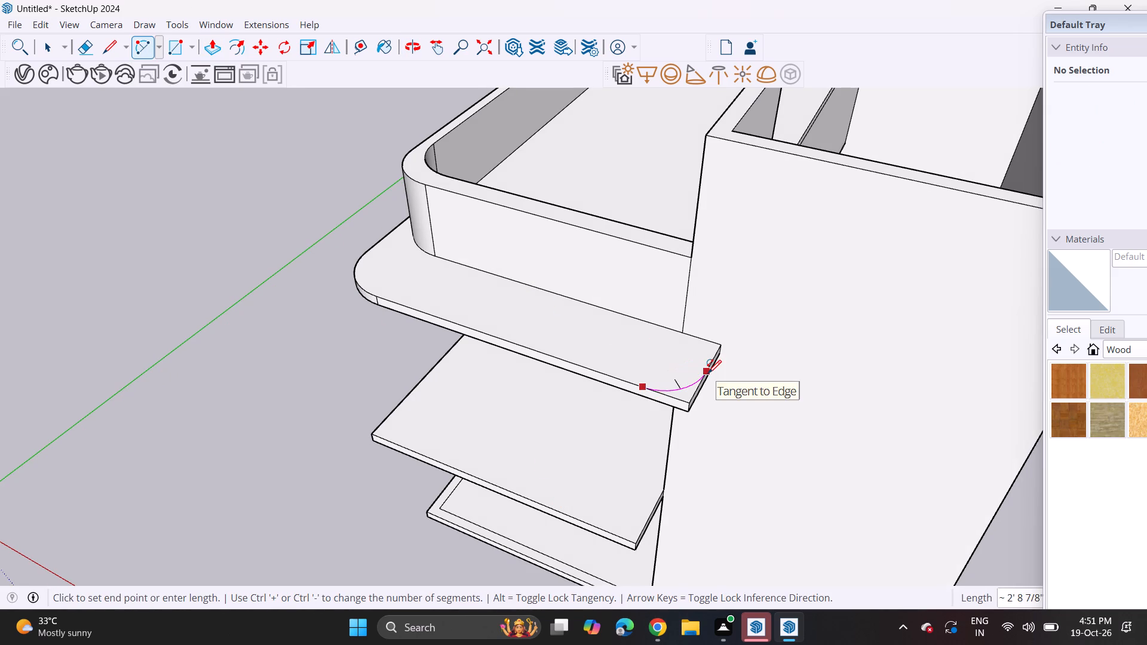
pyautogui.click(708, 373)
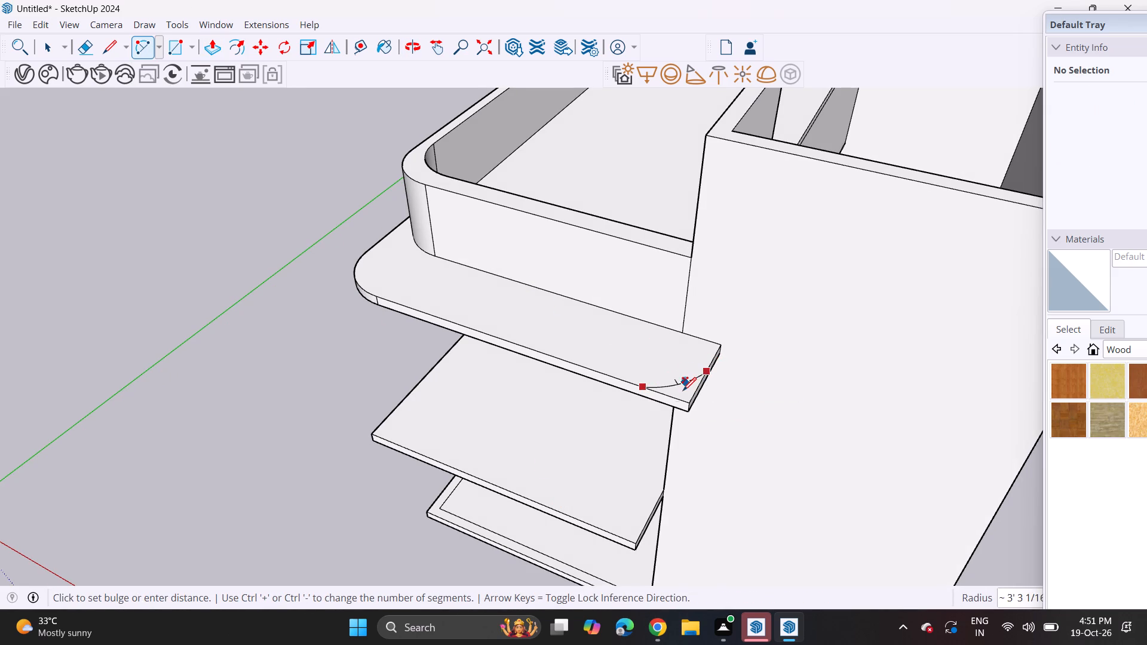
pyautogui.scroll(10, 683, 391)
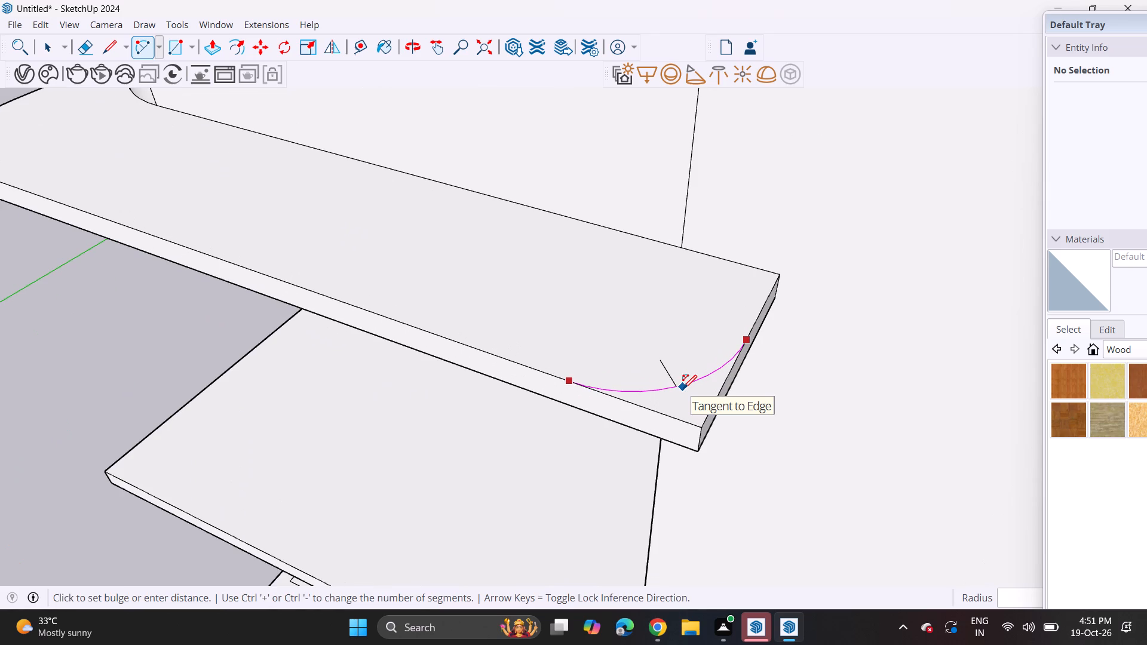
pyautogui.click(683, 388)
pyautogui.click(81, 51)
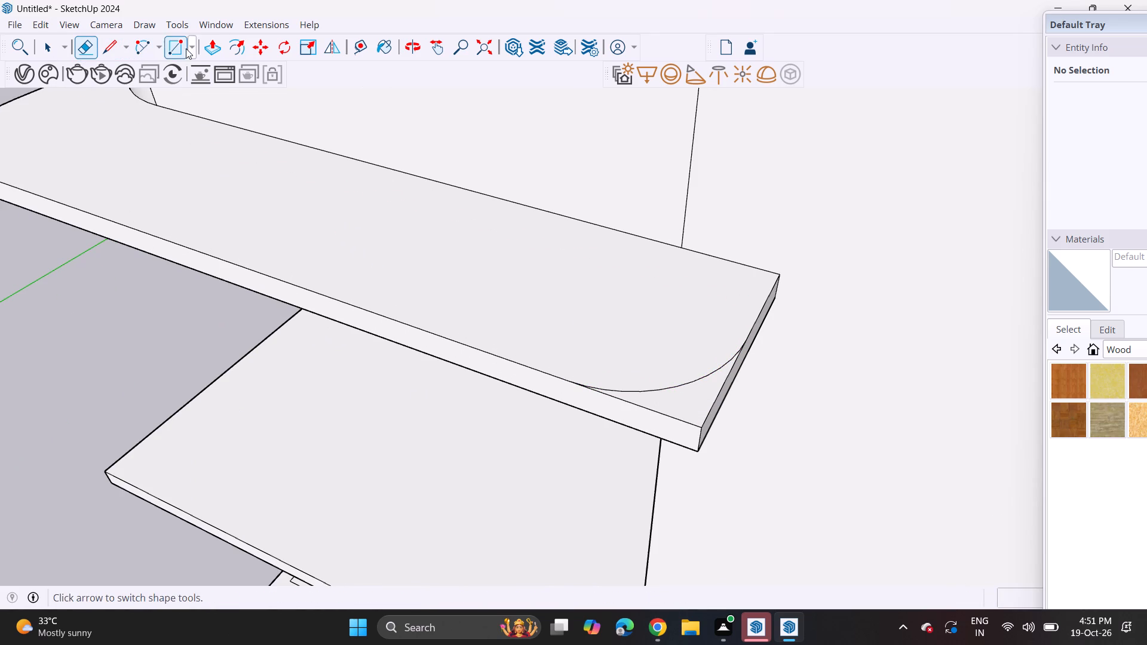
pyautogui.click(208, 45)
pyautogui.click(673, 397)
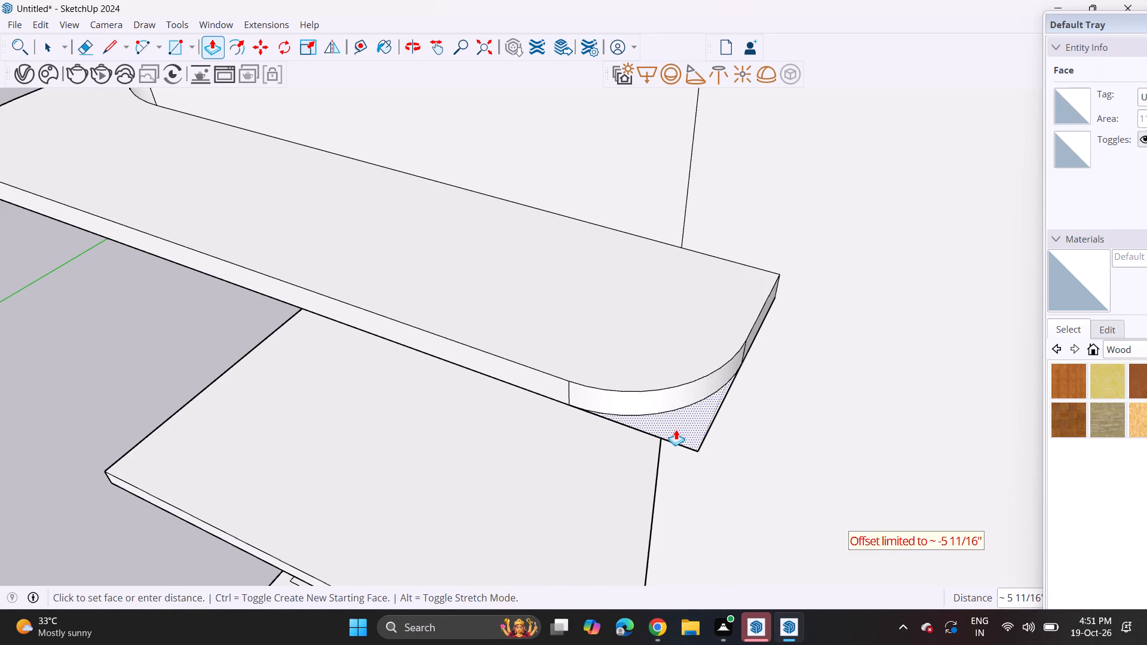
pyautogui.click(677, 431)
# Offset the outline of the roof slab's underside inward by about 1' 2".
pyautogui.moveTo(619, 457); pyautogui.dragTo(737, 331, button='middle')
pyautogui.scroll(-7, 718, 312)
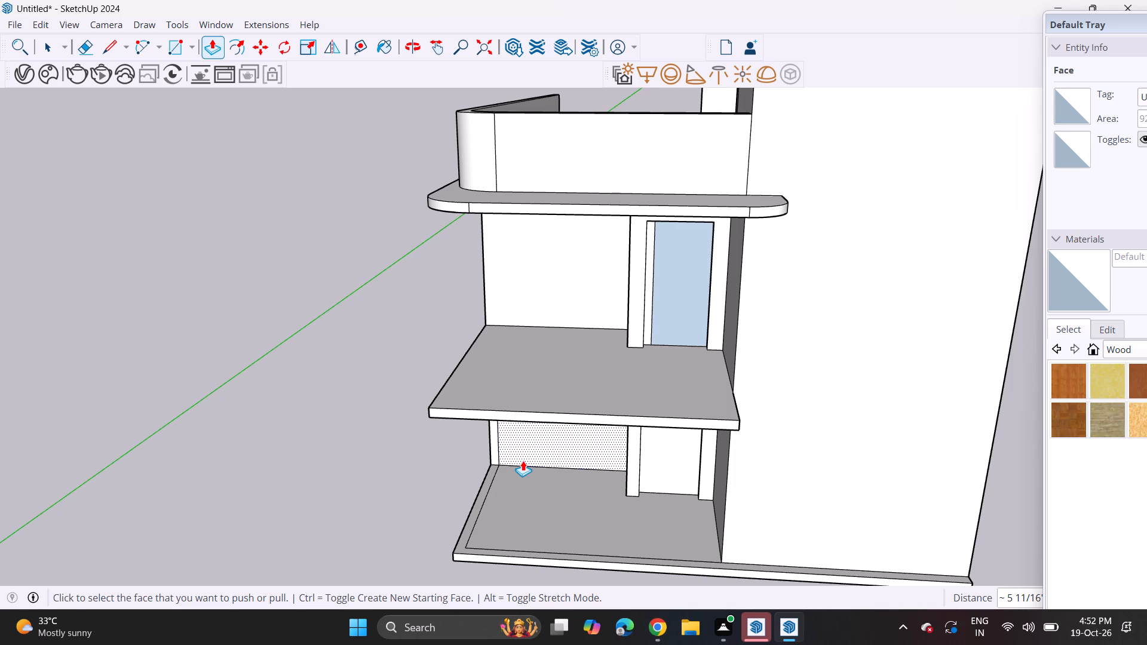
pyautogui.moveTo(391, 386); pyautogui.dragTo(412, 426, button='middle')
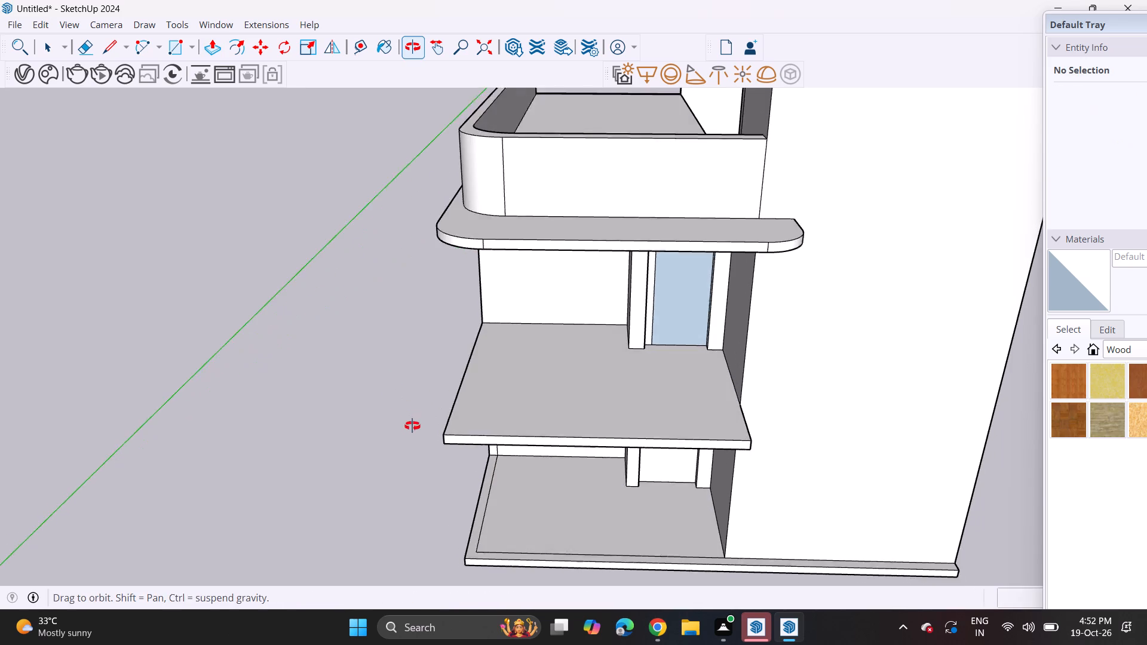
pyautogui.moveTo(412, 426); pyautogui.dragTo(414, 431, button='middle')
pyautogui.moveTo(414, 431); pyautogui.dragTo(473, 260, button='middle')
pyautogui.moveTo(558, 260); pyautogui.dragTo(530, 264, button='middle')
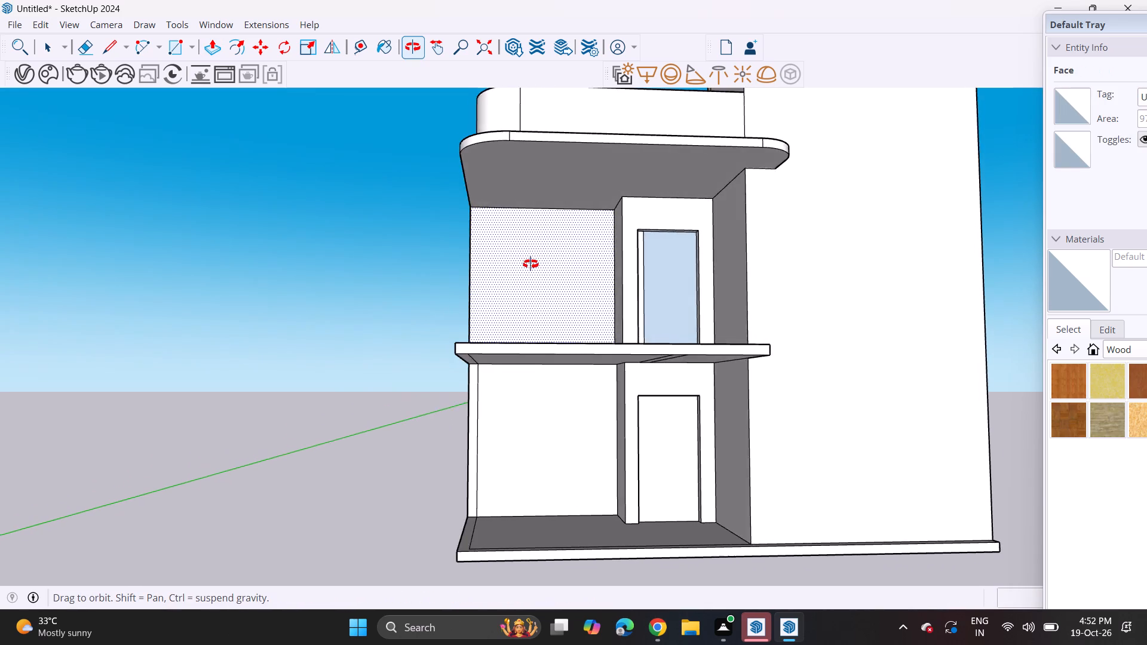
pyautogui.moveTo(530, 264); pyautogui.dragTo(505, 261, button='middle')
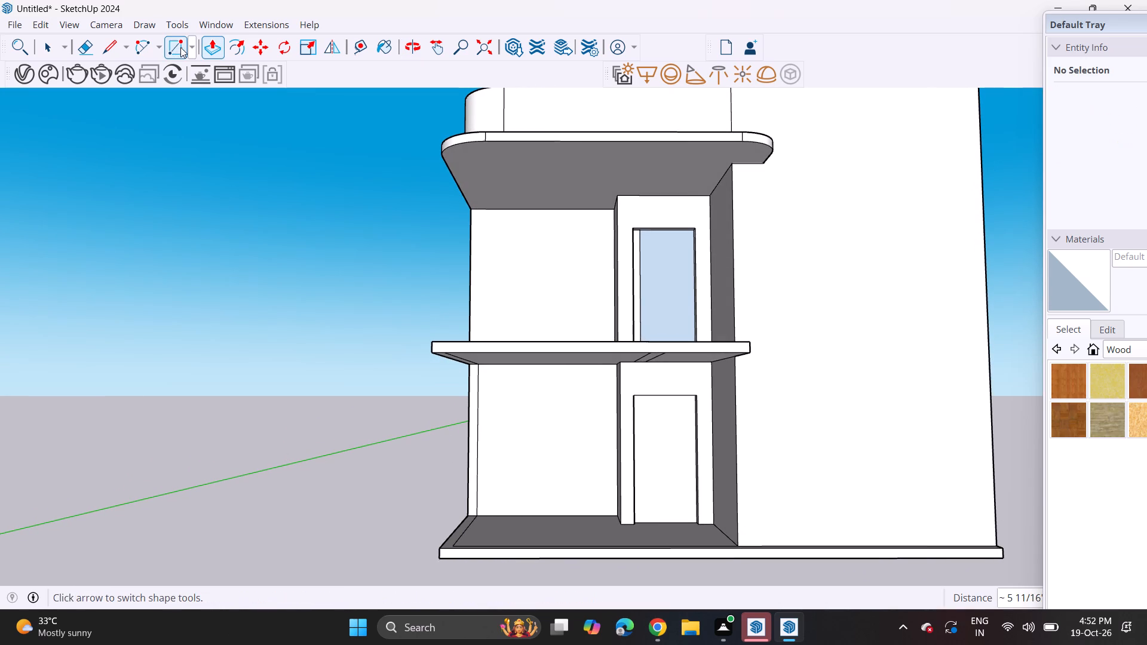
pyautogui.moveTo(237, 42); pyautogui.dragTo(242, 43)
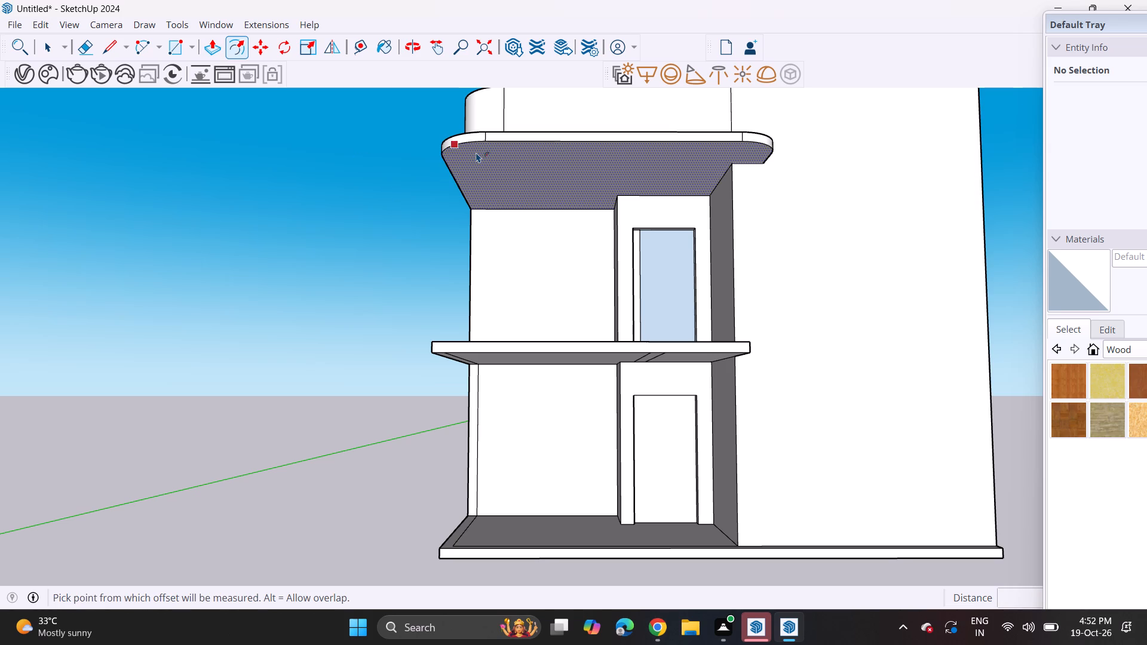
pyautogui.click(476, 152)
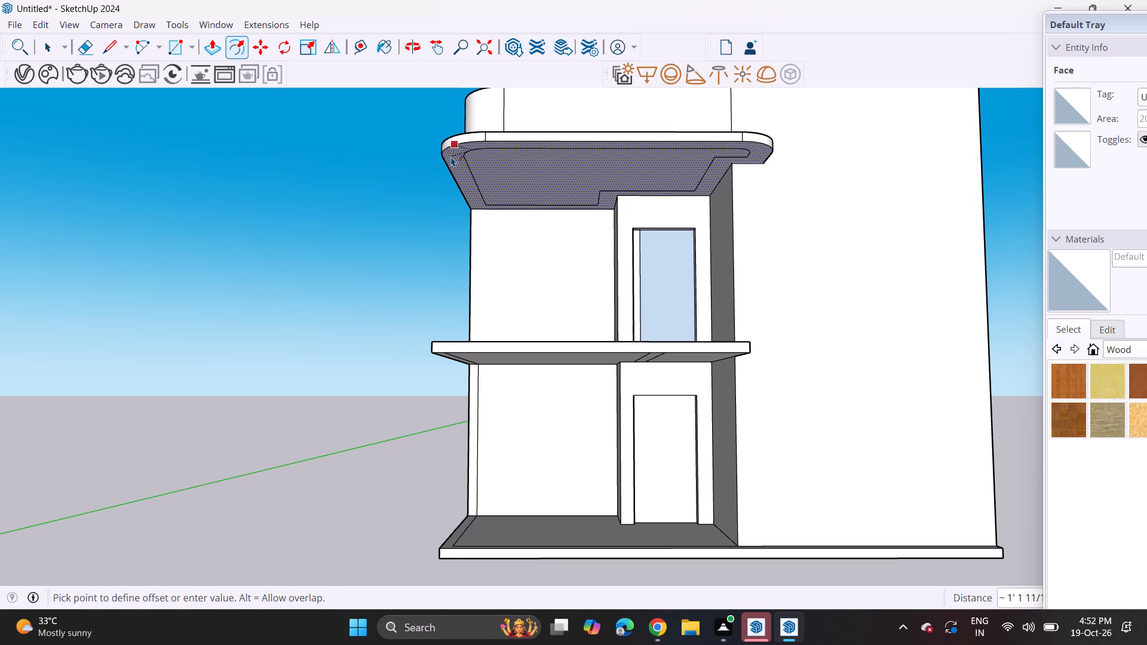
pyautogui.click(451, 156)
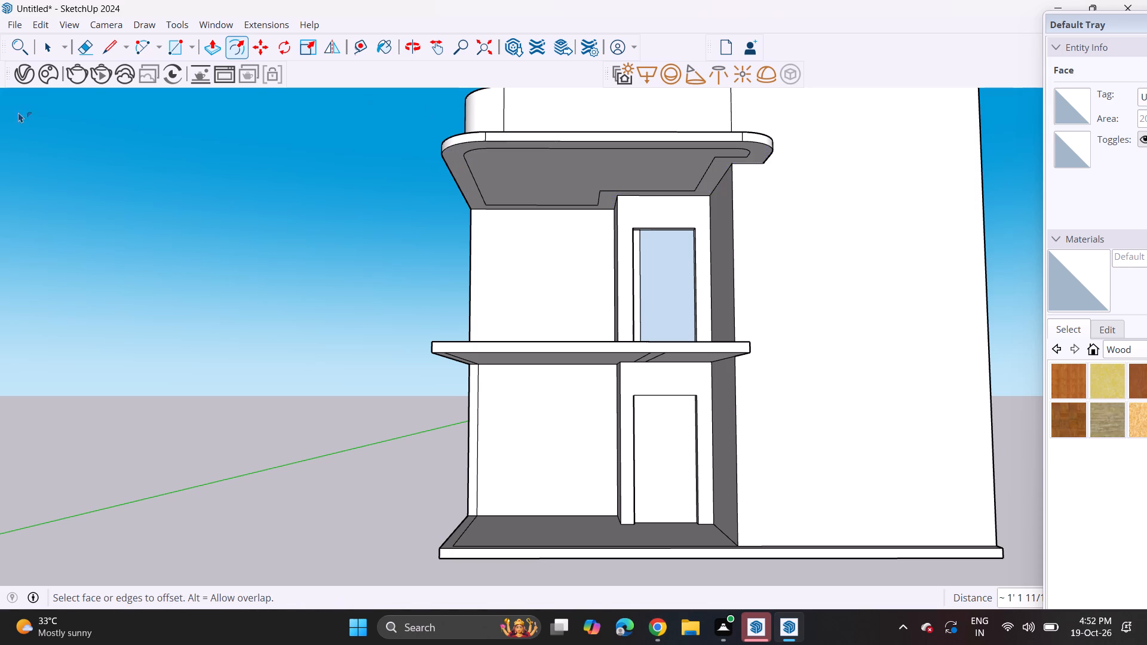
# Draw a line on the slab's underside from the tall wall's front corner to the offset outline.
pyautogui.moveTo(103, 56); pyautogui.dragTo(117, 59)
pyautogui.scroll(4, 761, 151)
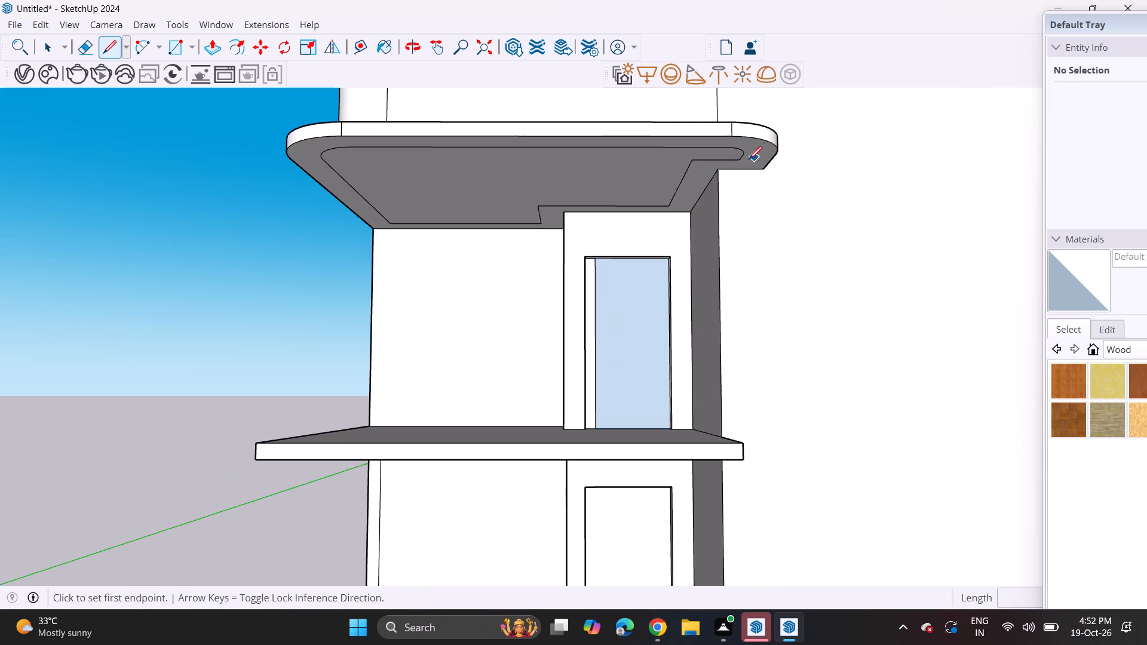
pyautogui.click(744, 162)
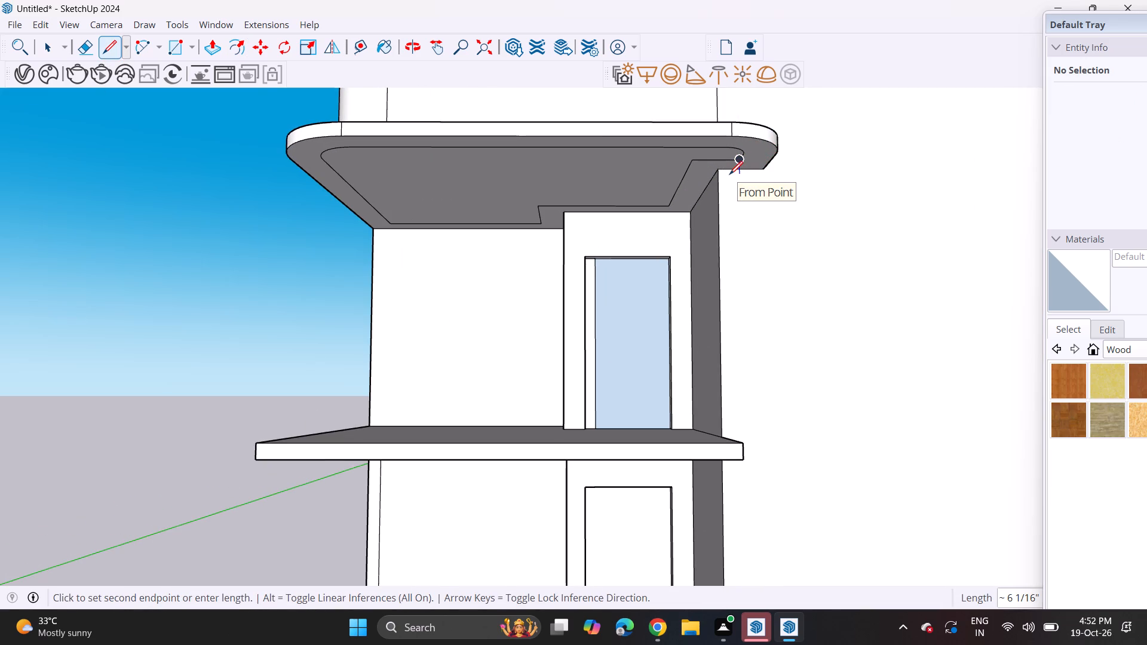
pyautogui.scroll(6, 729, 174)
pyautogui.press('Escape')
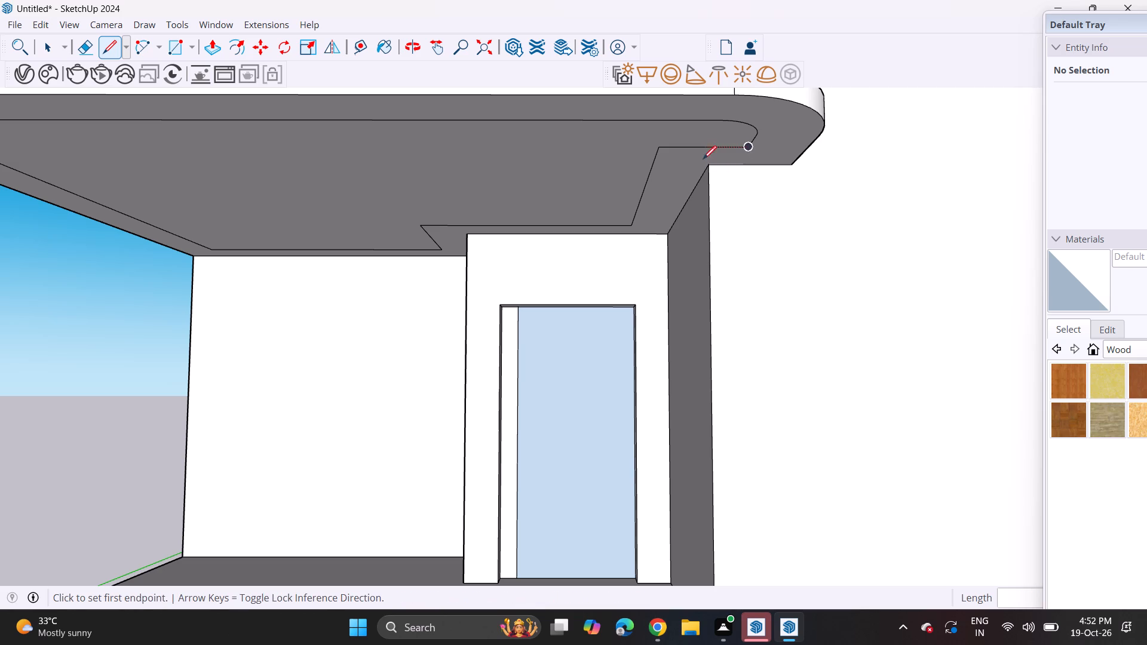
pyautogui.click(705, 167)
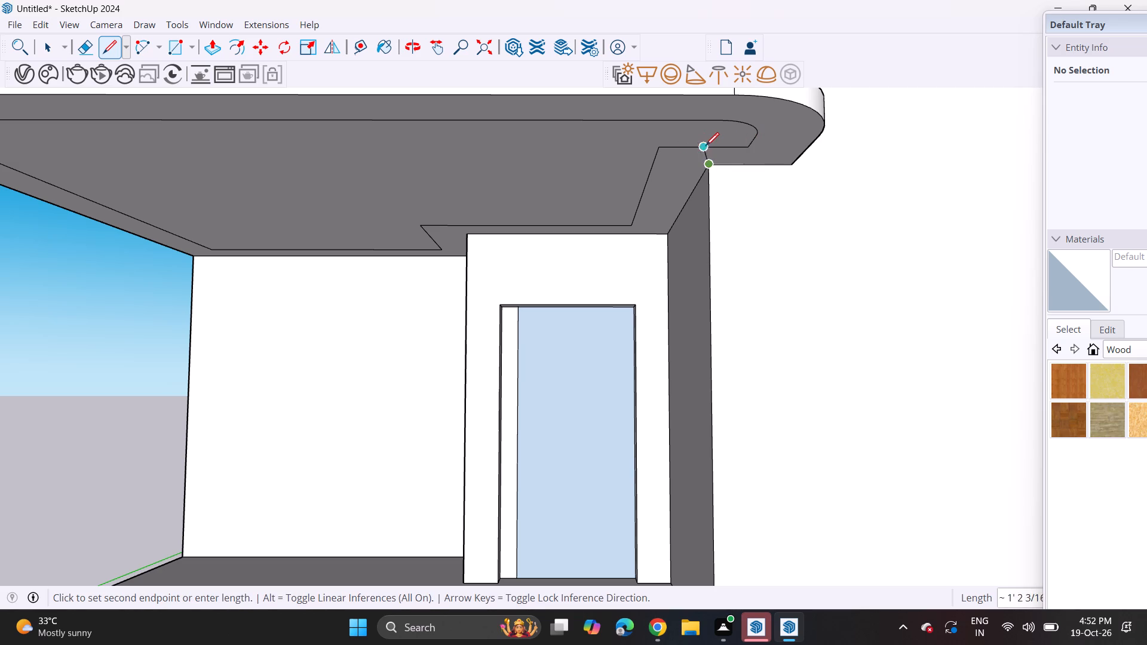
pyautogui.moveTo(713, 121); pyautogui.dragTo(706, 97, button='middle')
pyautogui.scroll(2, 722, 149)
pyautogui.click(709, 126)
# Extend the offset outline's outer side line by about 1' 2" from its back corner to the balcony's back wall.
pyautogui.scroll(-5, 633, 270)
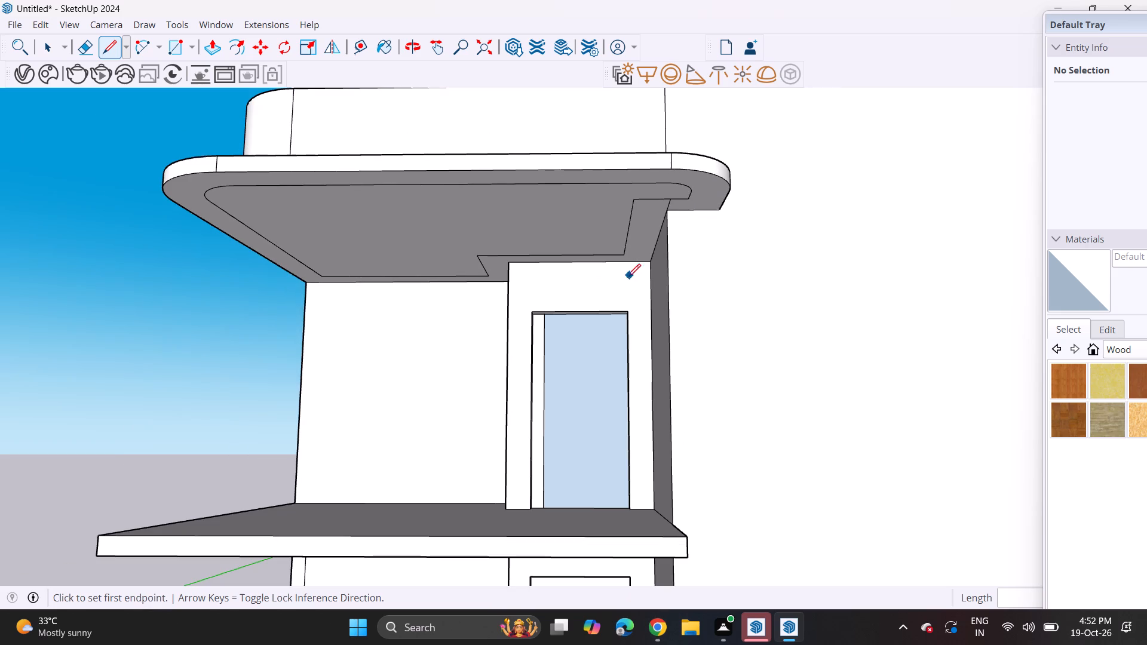
pyautogui.scroll(3, 277, 219)
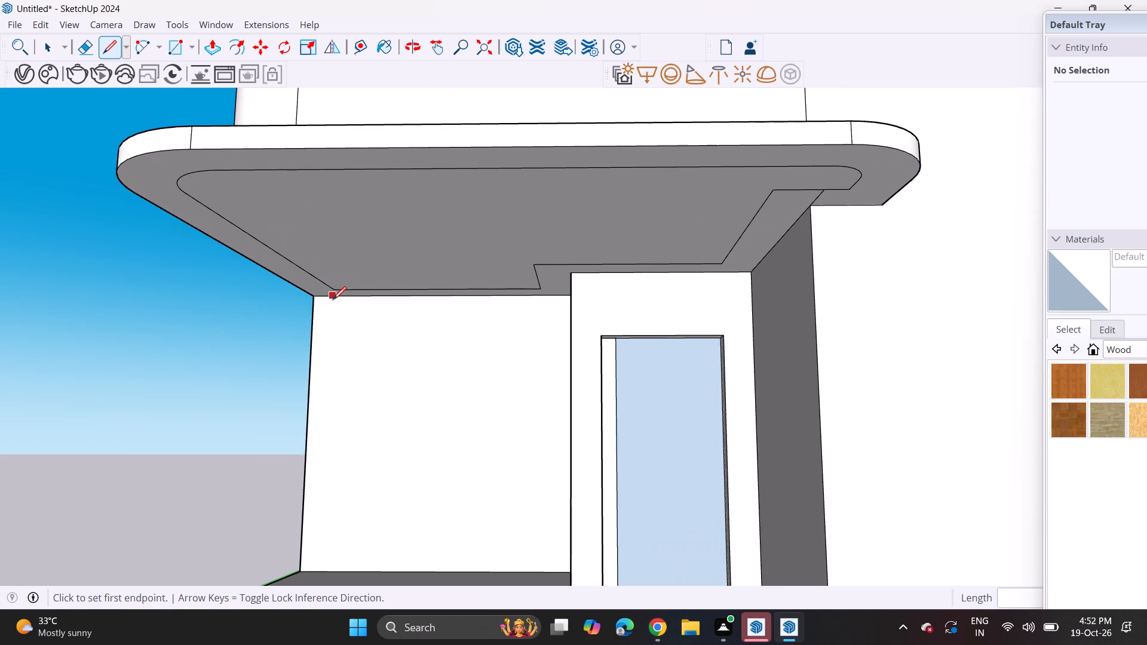
pyautogui.click(338, 293)
pyautogui.scroll(9, 339, 297)
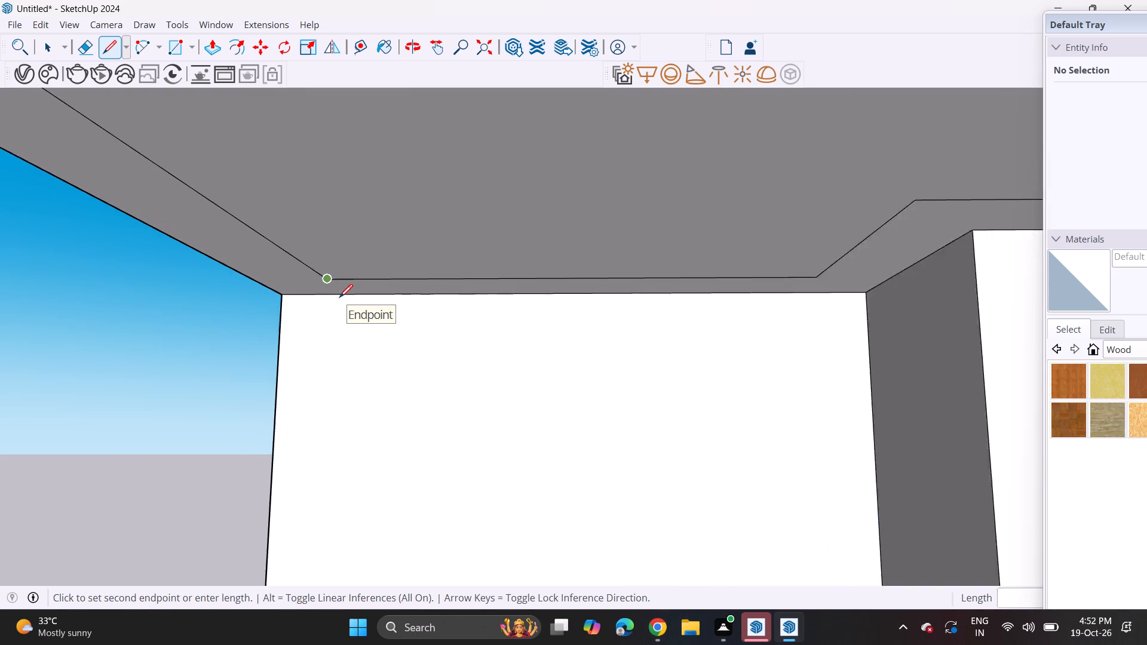
pyautogui.scroll(3, 339, 297)
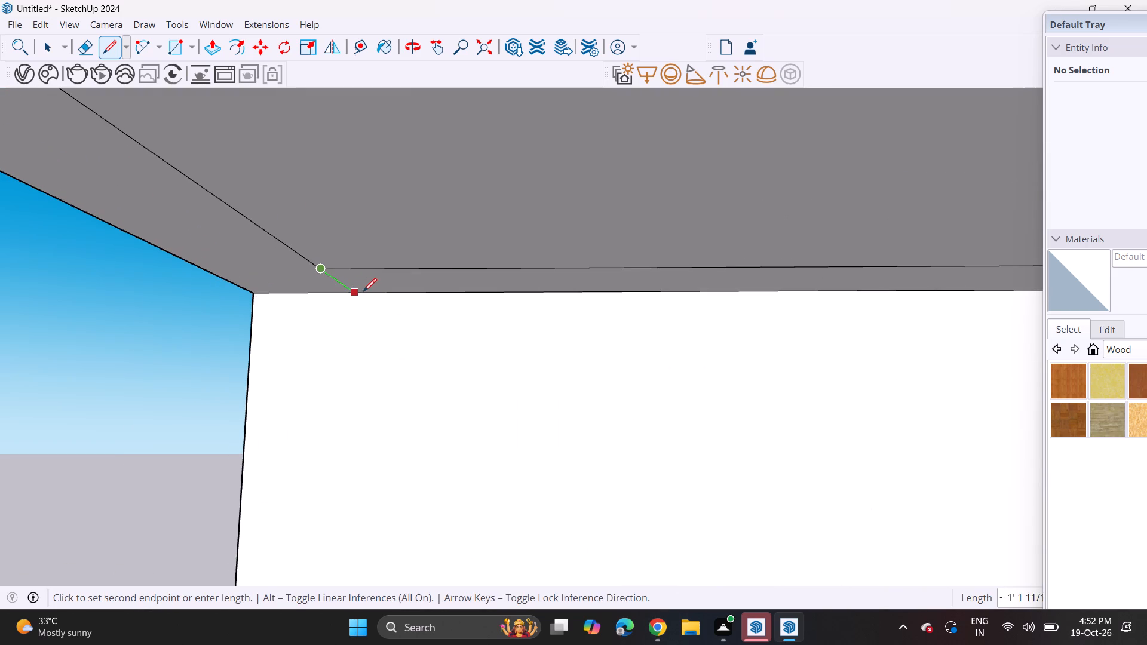
pyautogui.click(361, 293)
pyautogui.scroll(-7, 380, 260)
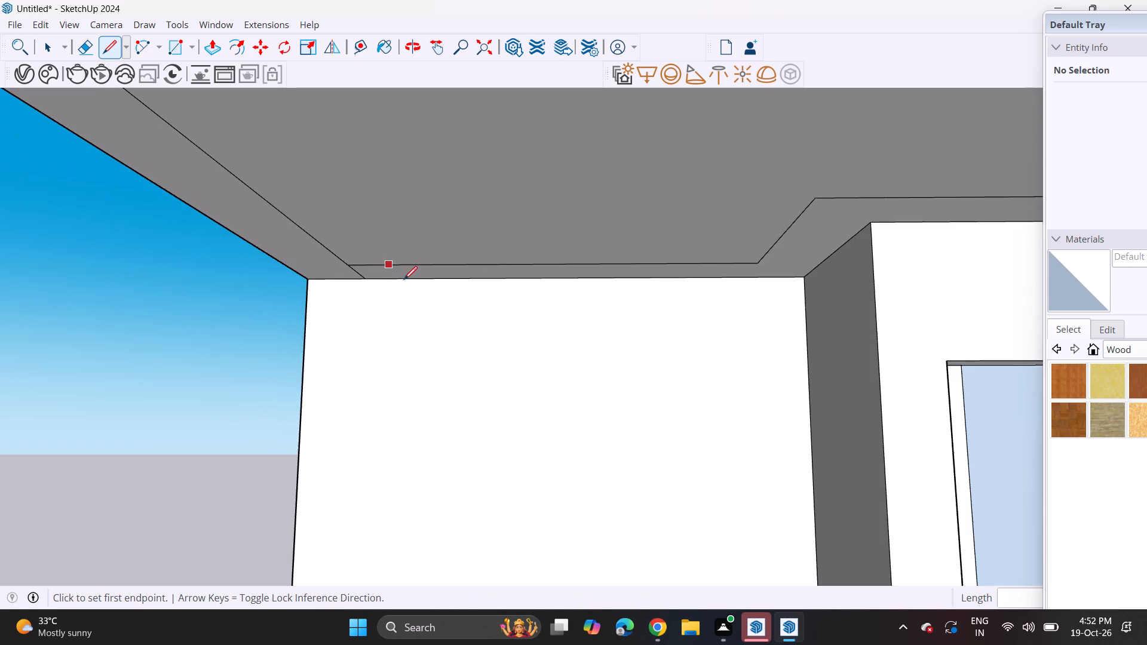
# Erase the offset outline's segments along the back walls and beside the tall wall on the roof slab's underside, keeping the outer border.
pyautogui.scroll(-1, 408, 283)
pyautogui.click(79, 38)
pyautogui.click(503, 257)
pyautogui.moveTo(503, 257); pyautogui.dragTo(506, 266)
pyautogui.doubleClick(506, 266)
pyautogui.moveTo(715, 235); pyautogui.dragTo(754, 245)
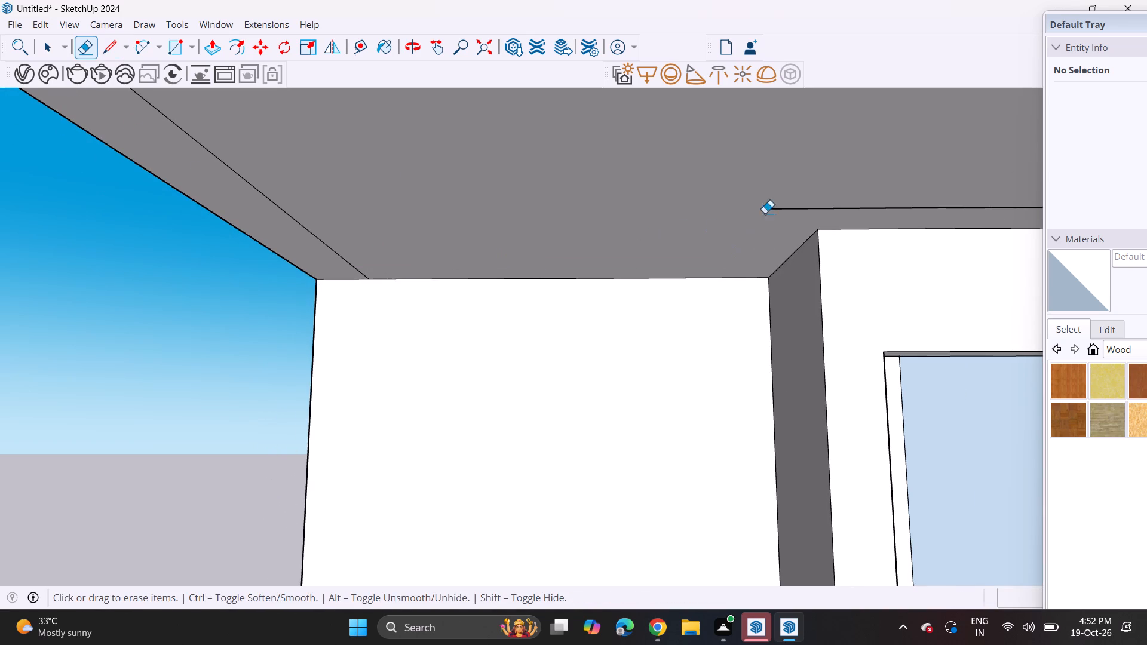
pyautogui.moveTo(769, 209); pyautogui.dragTo(766, 221)
pyautogui.scroll(-9, 699, 242)
pyautogui.keyDown('shift'); pyautogui.moveTo(652, 227); pyautogui.dragTo(396, 315, button='middle'); pyautogui.keyUp('shift')
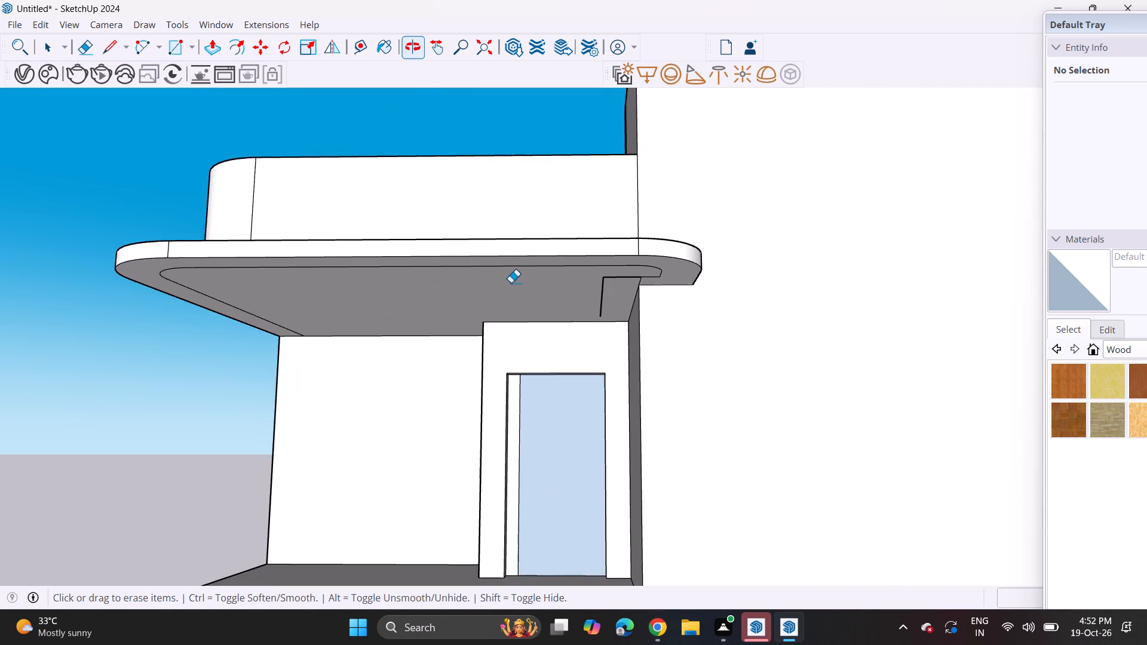
pyautogui.scroll(5, 575, 279)
pyautogui.moveTo(617, 272); pyautogui.dragTo(617, 284)
pyautogui.moveTo(614, 274); pyautogui.dragTo(607, 287)
pyautogui.scroll(-4, 618, 284)
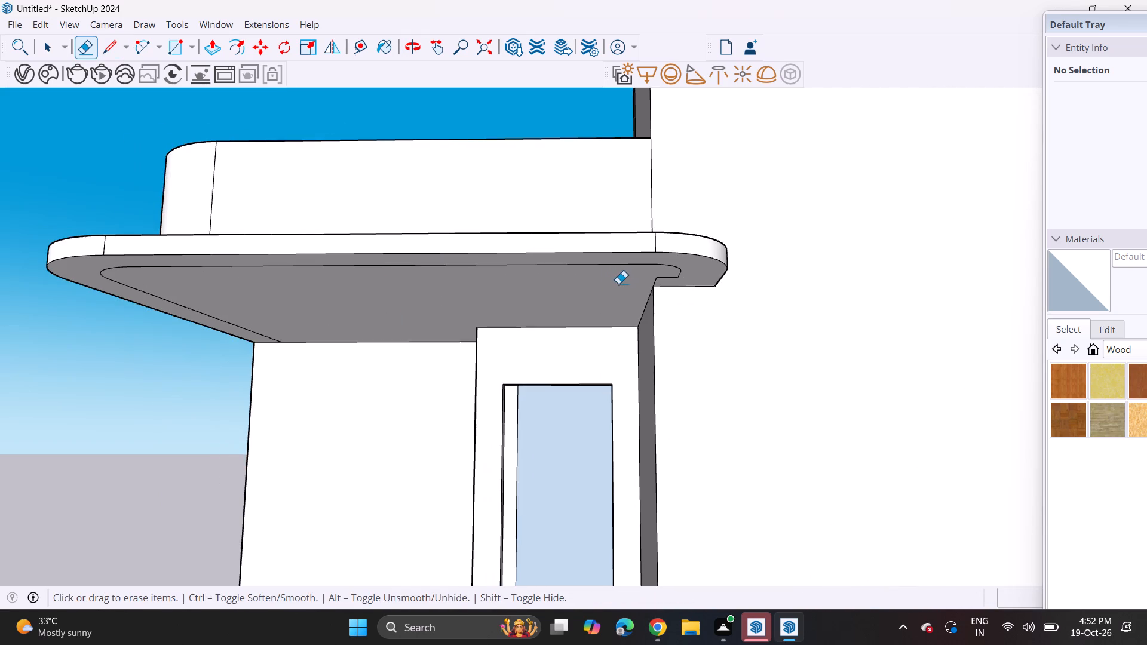
# Push/Pull the border strip on the roof slab's underside downward by about 1'.
pyautogui.scroll(3, 677, 282)
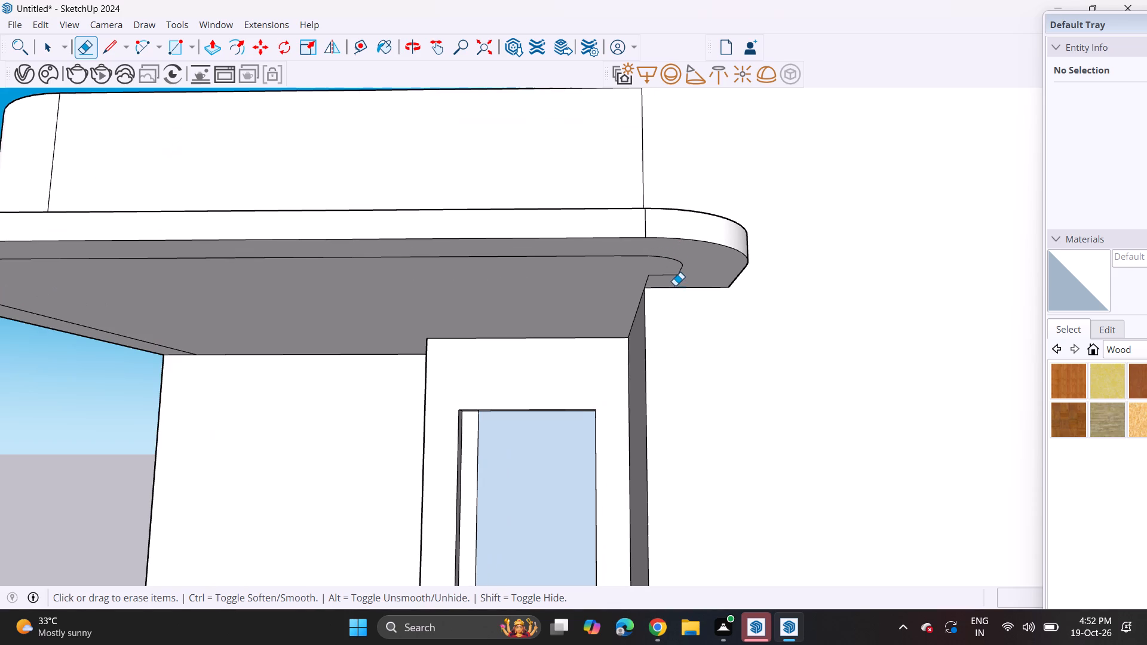
pyautogui.scroll(-7, 674, 282)
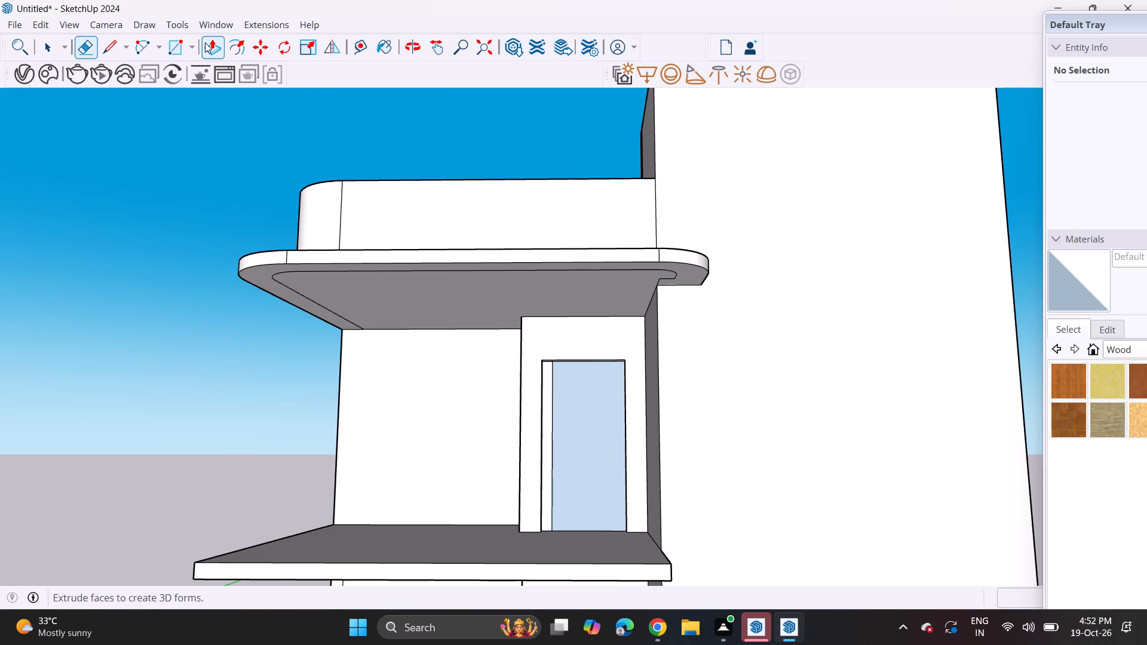
pyautogui.click(205, 42)
pyautogui.click(283, 288)
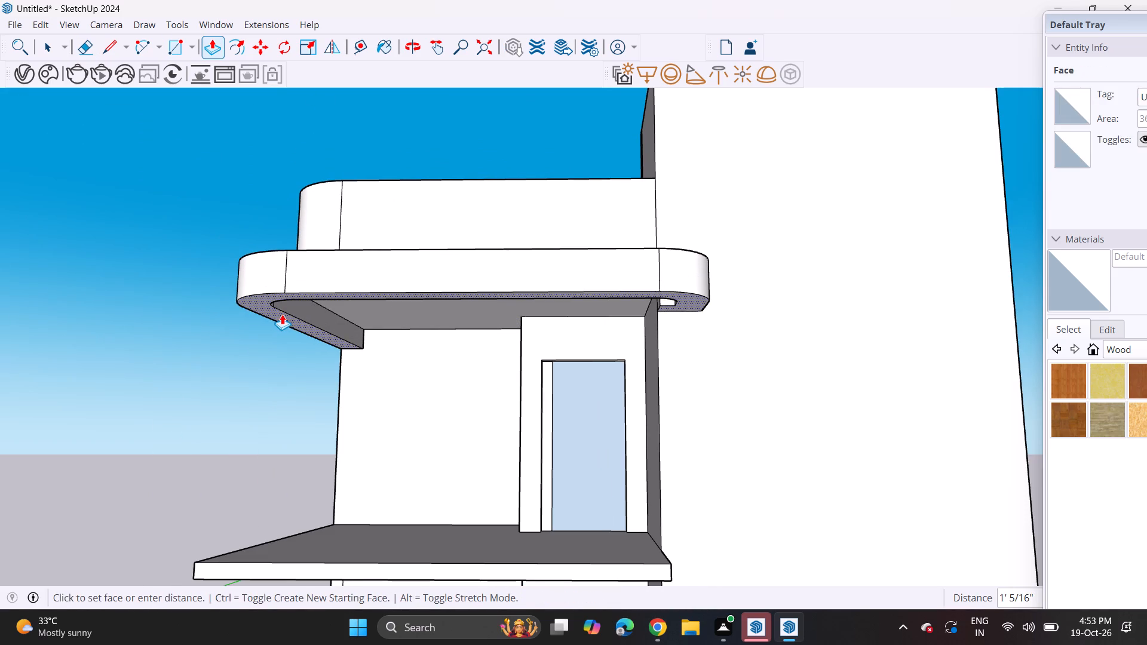
pyautogui.click(282, 314)
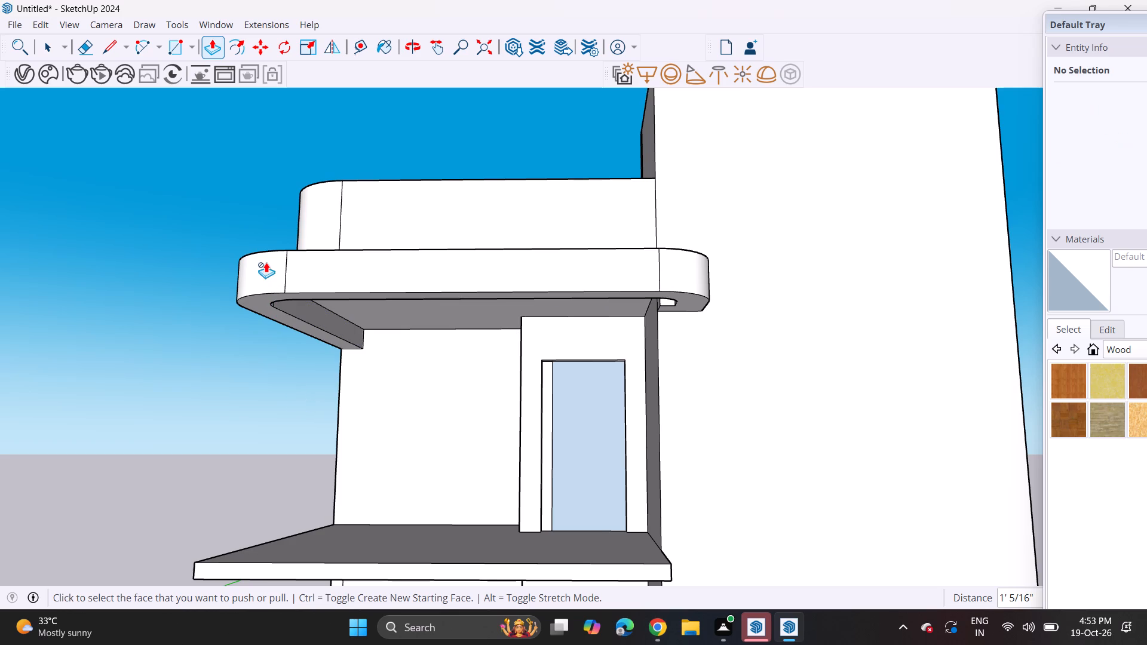
# Draw two lines, each about 1' 2", across the border's underside at both ends of the rounded outer corner away from the tall wall.
pyautogui.moveTo(285, 282); pyautogui.dragTo(309, 191, button='middle')
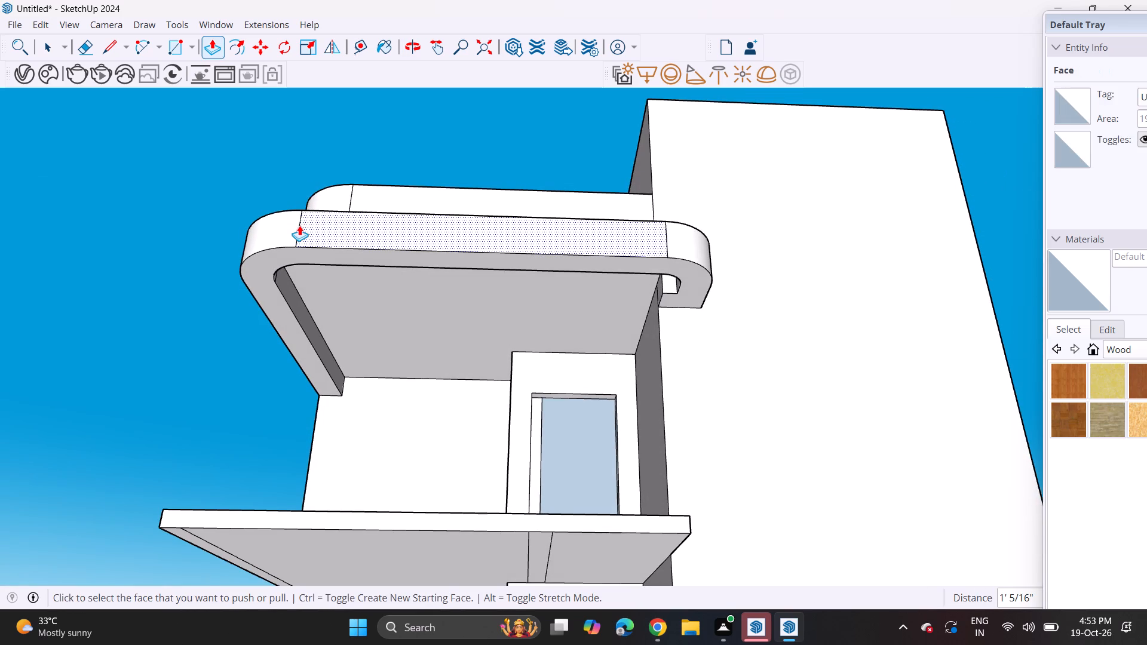
pyautogui.scroll(4, 299, 225)
pyautogui.click(115, 45)
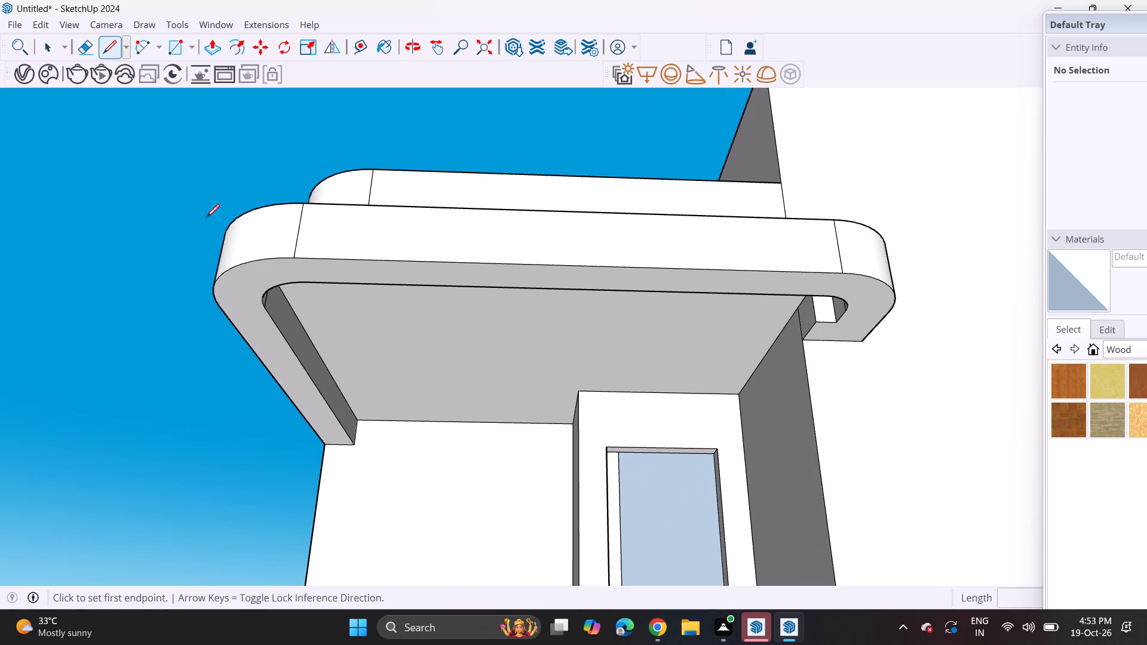
pyautogui.click(295, 260)
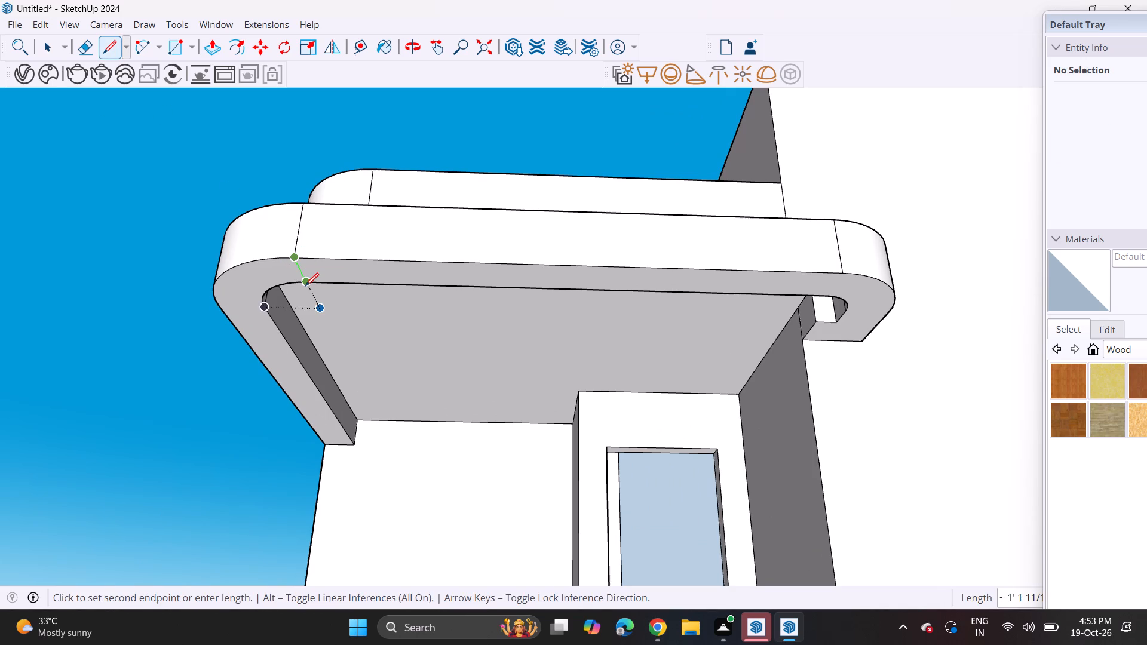
pyautogui.click(305, 286)
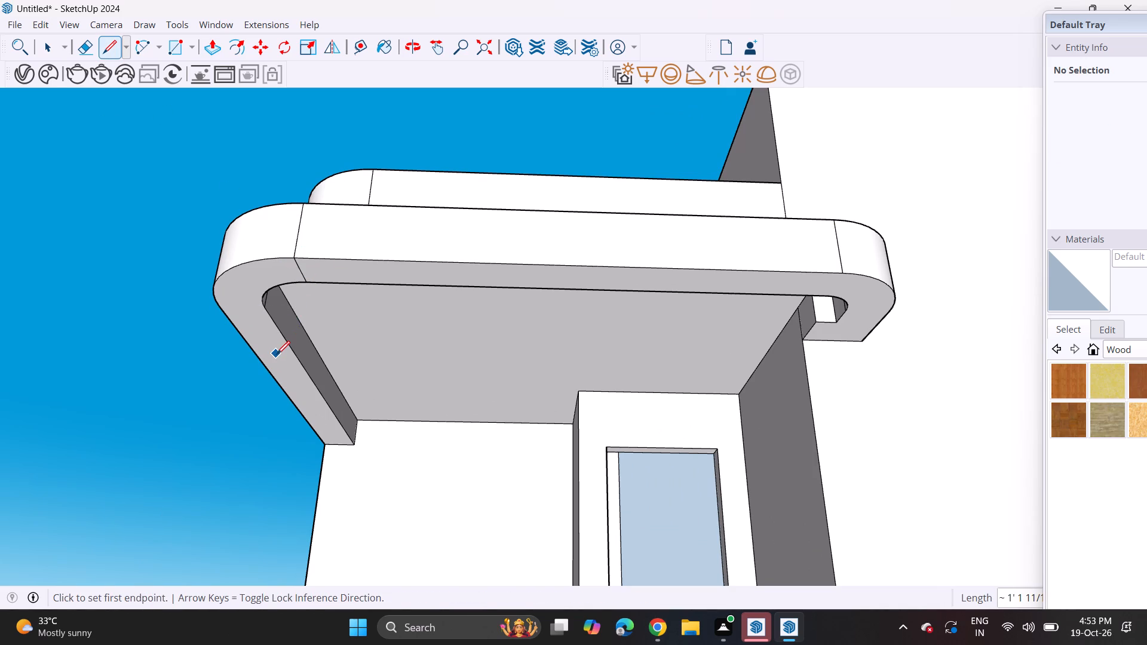
pyautogui.scroll(3, 263, 345)
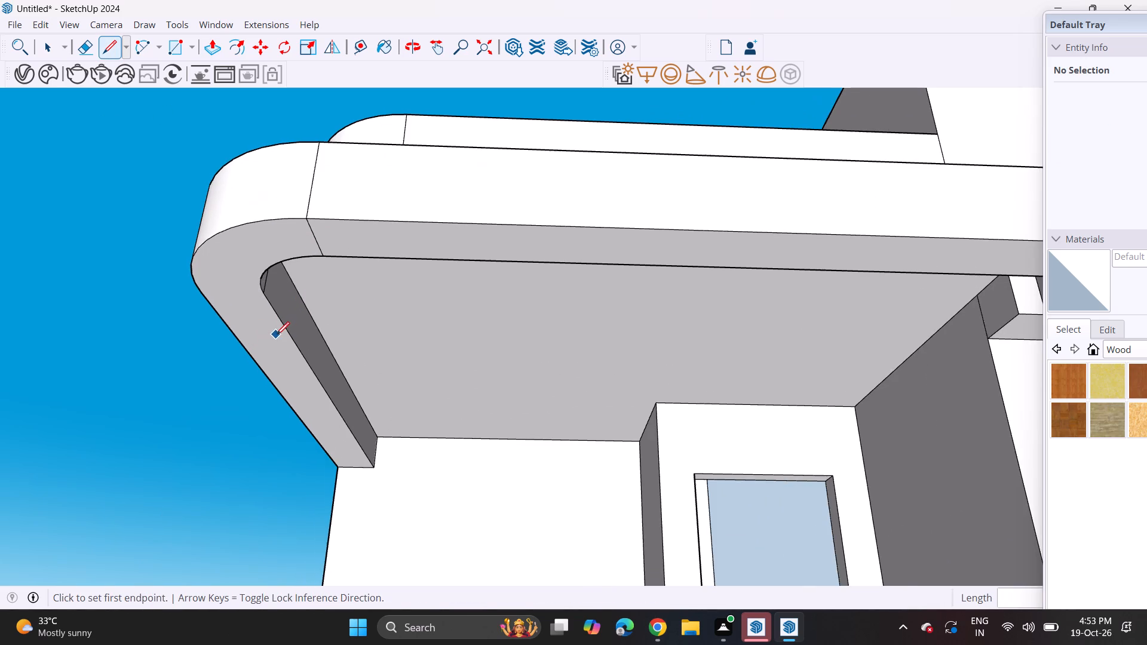
pyautogui.click(269, 293)
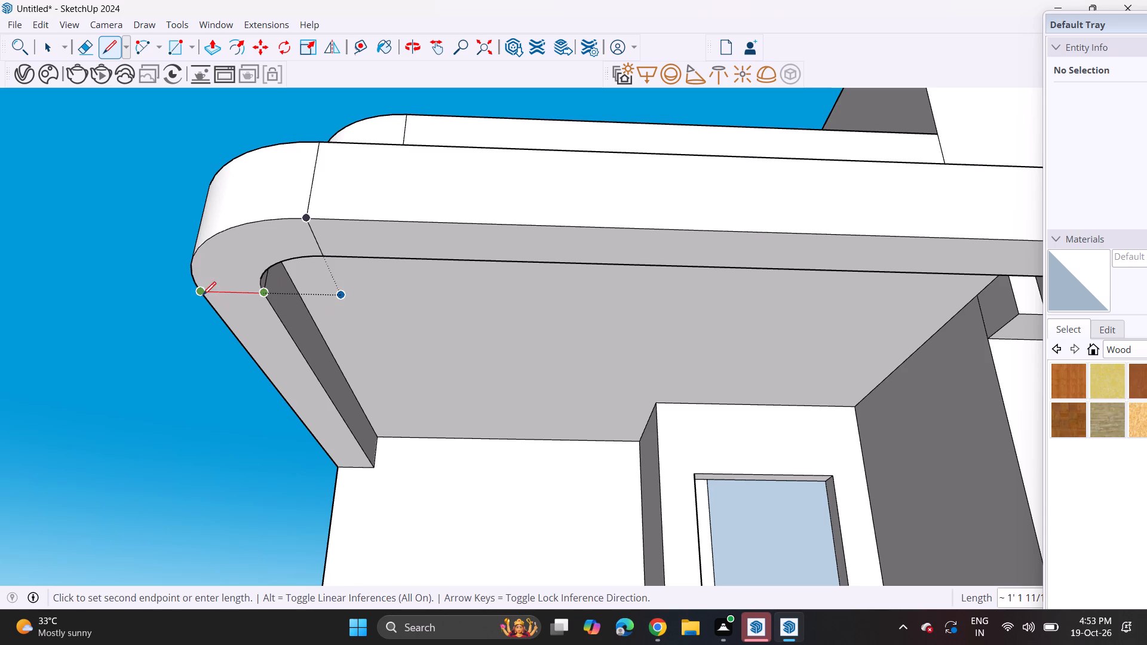
pyautogui.click(203, 293)
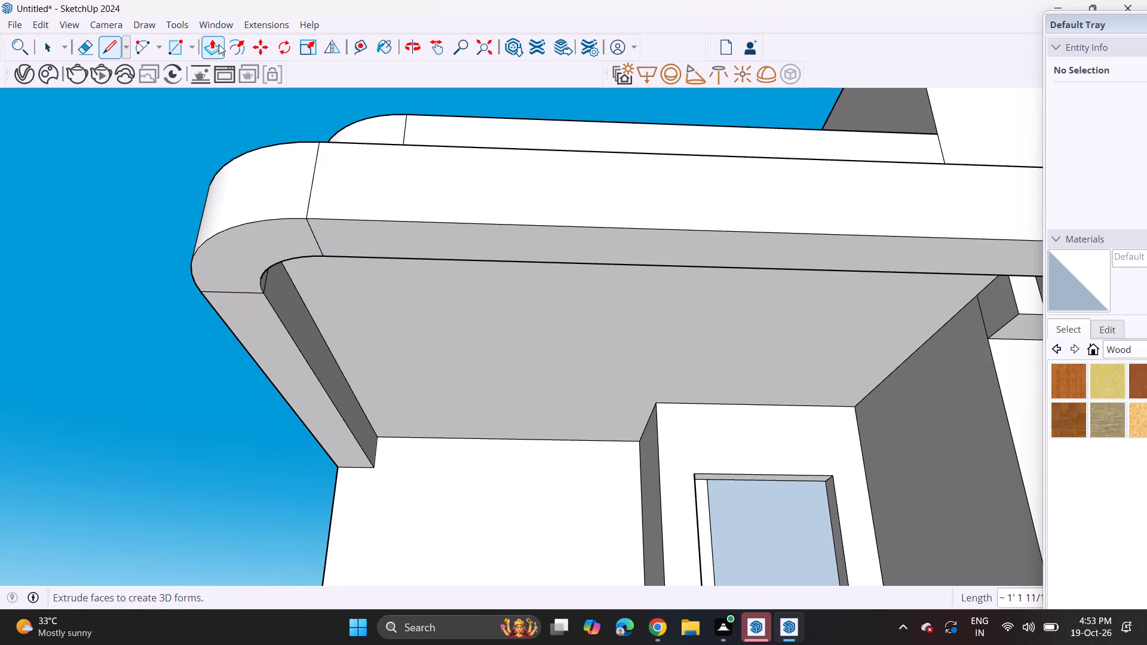
# Push/Pull the rounded corner piece down about 9' to the balcony slab to form a curved corner column.
pyautogui.click(219, 44)
pyautogui.click(269, 251)
pyautogui.scroll(-9, 264, 318)
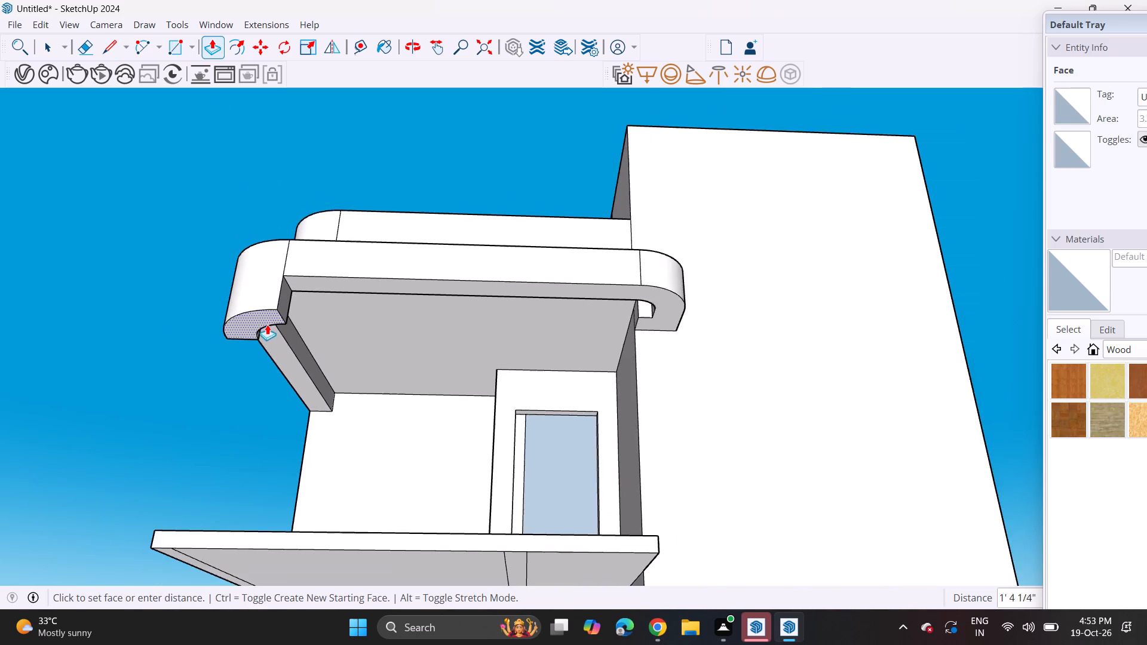
pyautogui.moveTo(271, 330); pyautogui.dragTo(310, 402, button='middle')
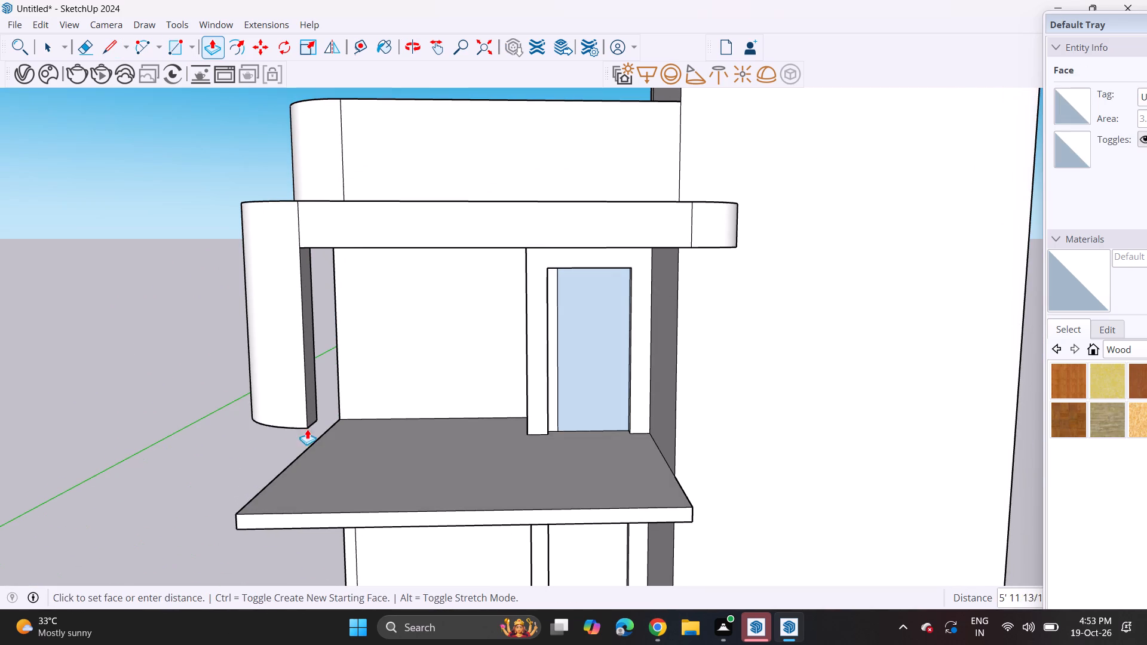
pyautogui.click(320, 510)
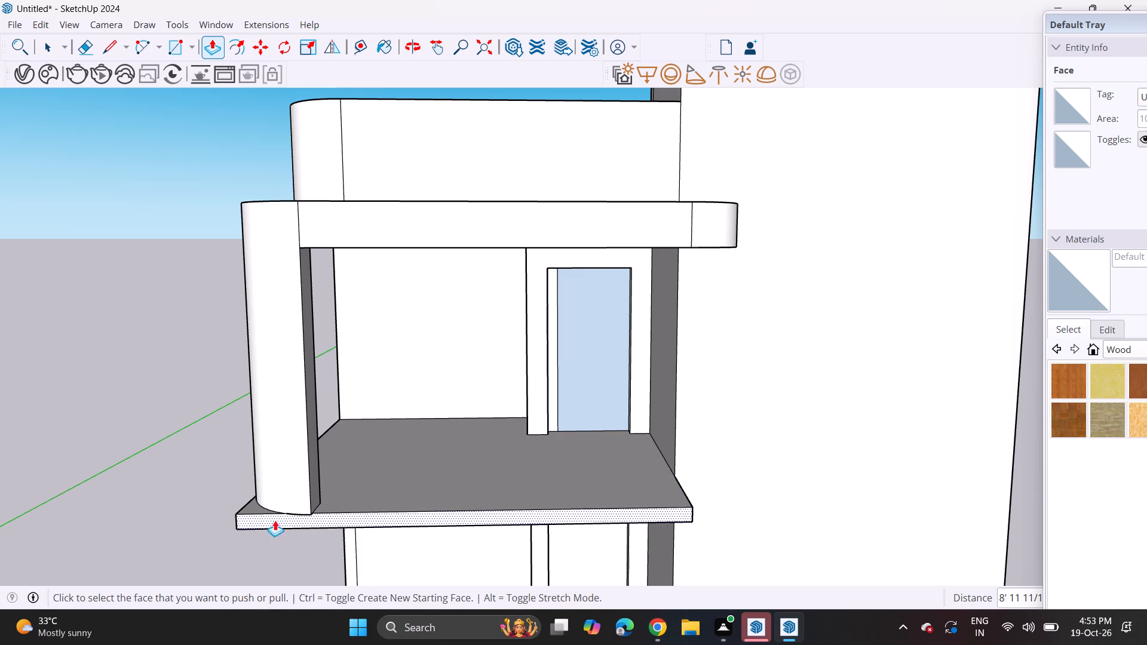
# Push the balcony slab's corner piece outside the column's curve down through the slab and erase its leftover edges.
pyautogui.scroll(1, 247, 507)
pyautogui.click(247, 507)
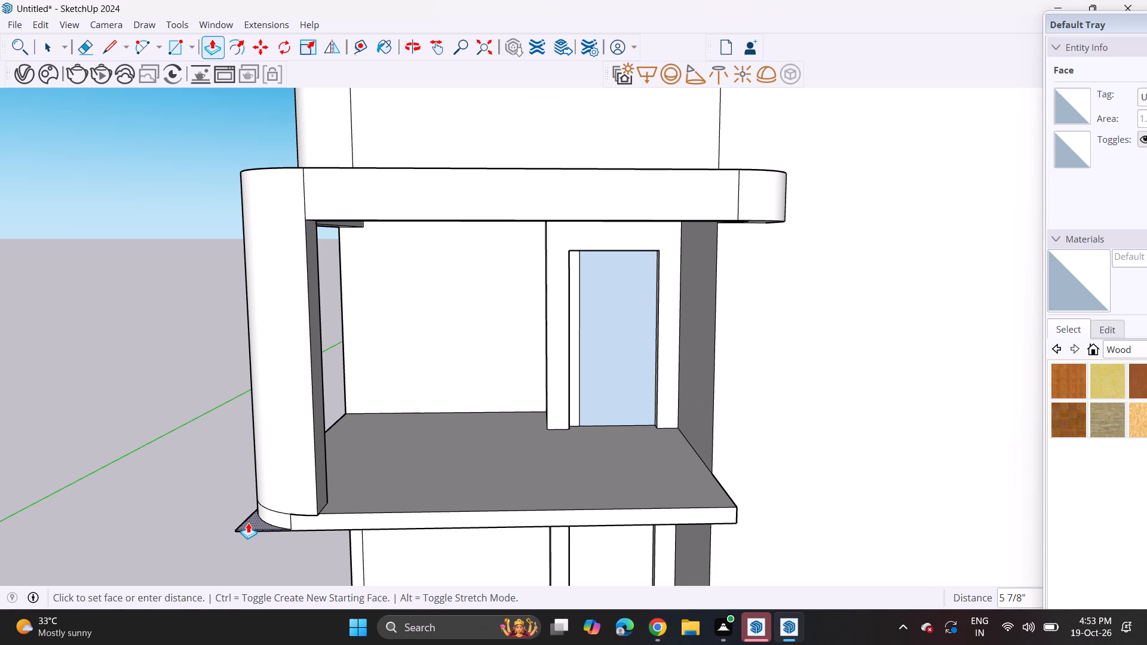
pyautogui.click(250, 527)
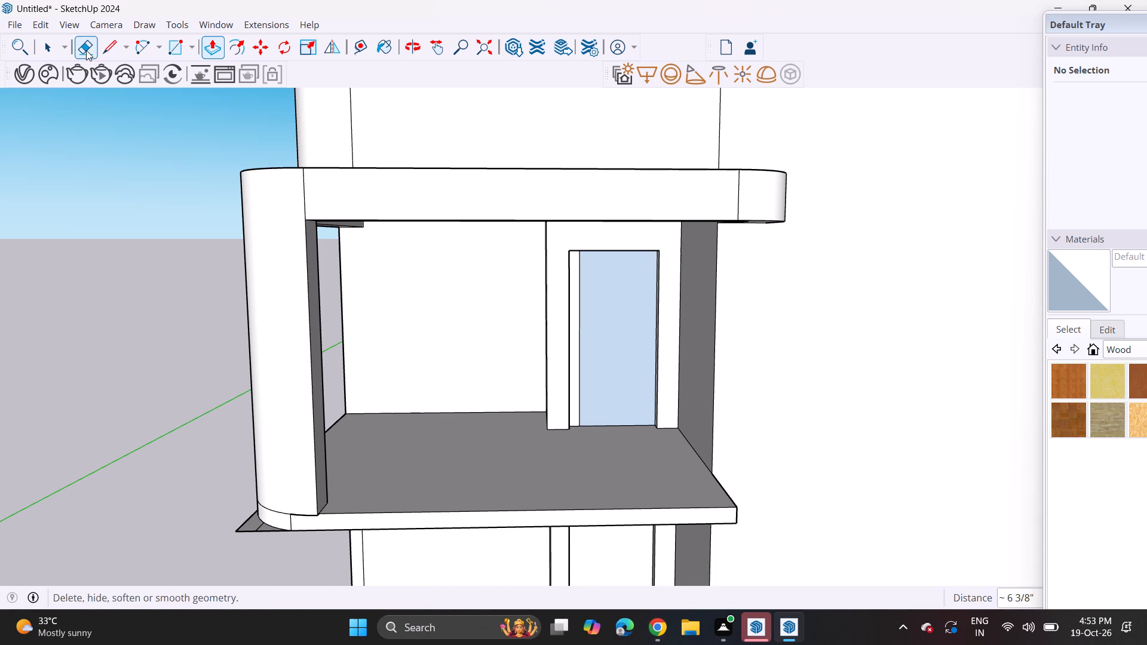
pyautogui.click(86, 50)
pyautogui.moveTo(241, 524); pyautogui.dragTo(249, 545)
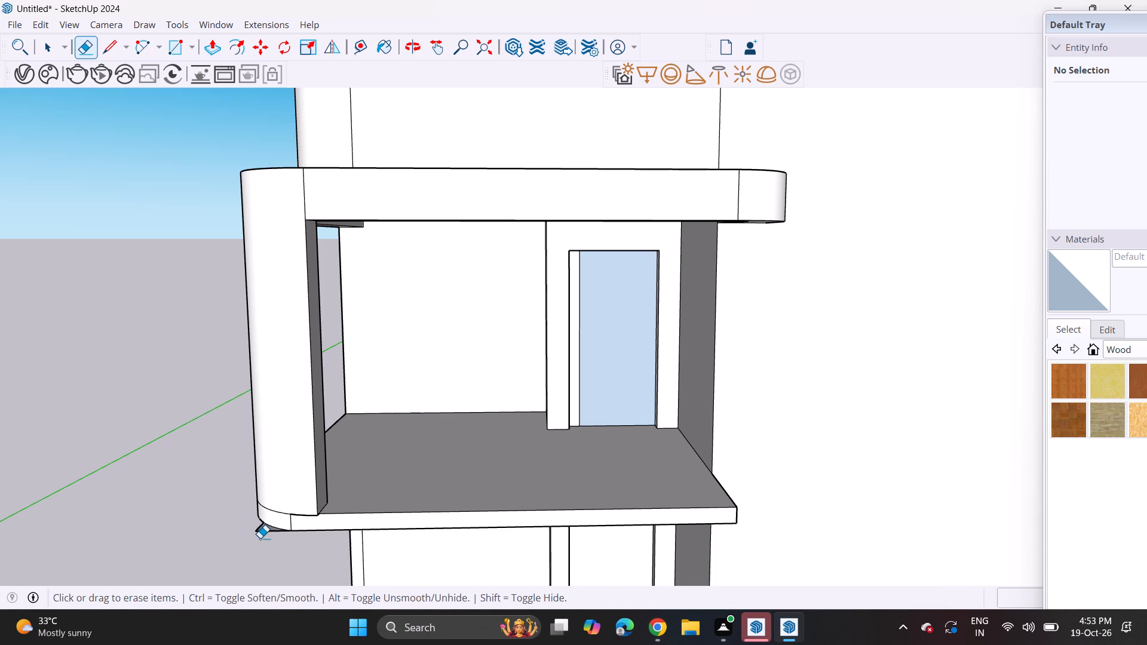
pyautogui.moveTo(255, 525); pyautogui.dragTo(260, 530)
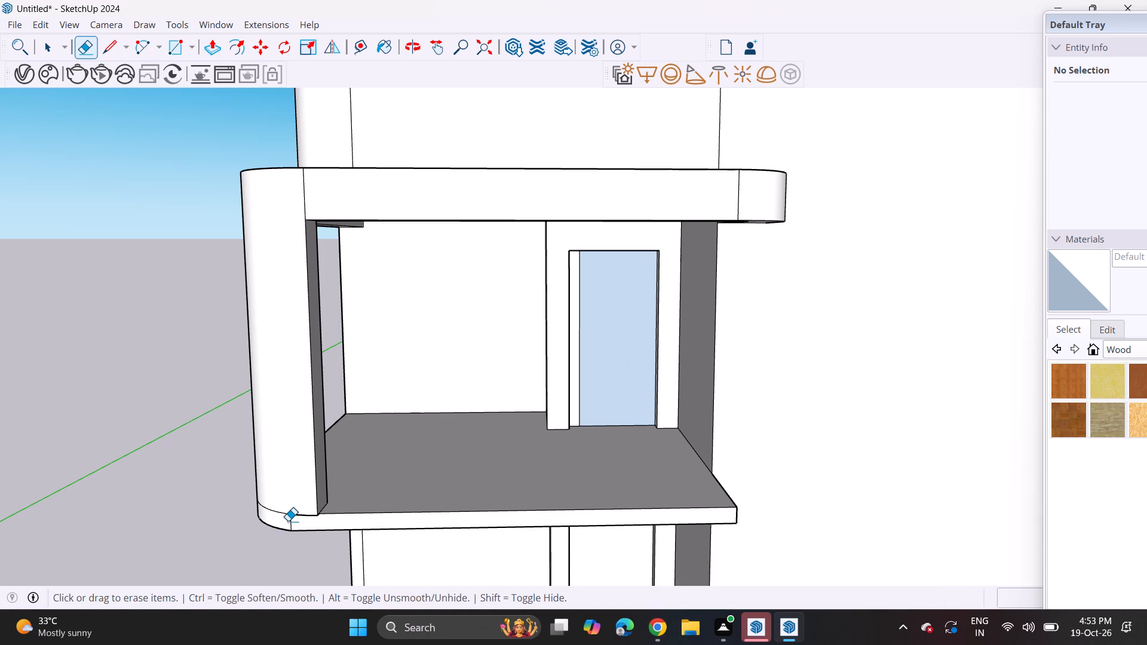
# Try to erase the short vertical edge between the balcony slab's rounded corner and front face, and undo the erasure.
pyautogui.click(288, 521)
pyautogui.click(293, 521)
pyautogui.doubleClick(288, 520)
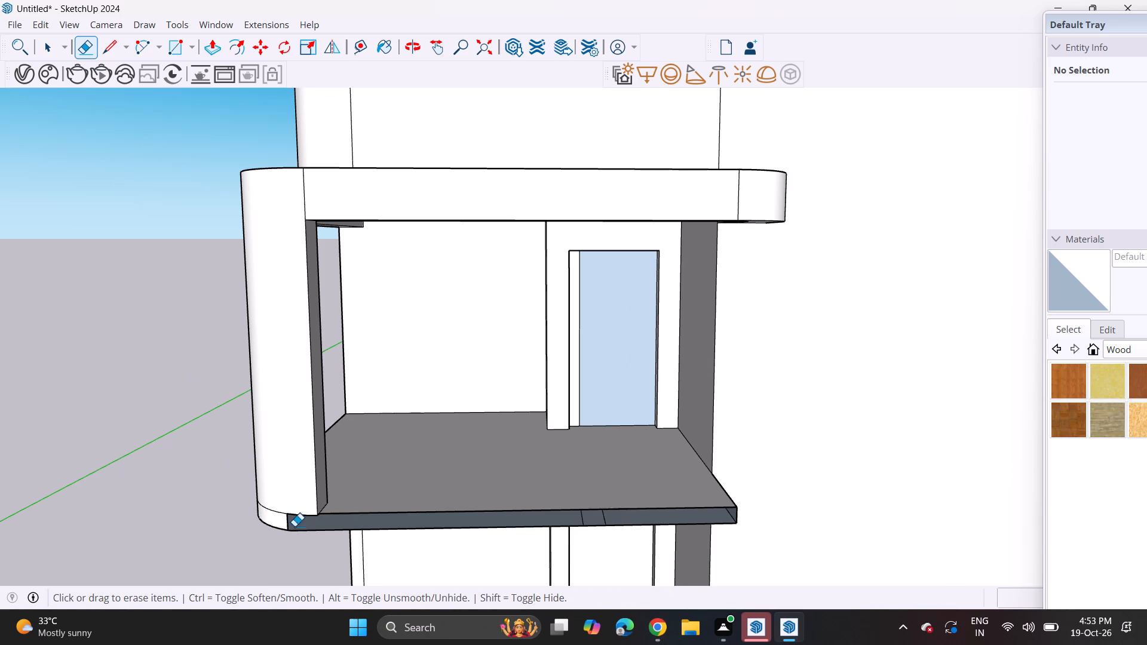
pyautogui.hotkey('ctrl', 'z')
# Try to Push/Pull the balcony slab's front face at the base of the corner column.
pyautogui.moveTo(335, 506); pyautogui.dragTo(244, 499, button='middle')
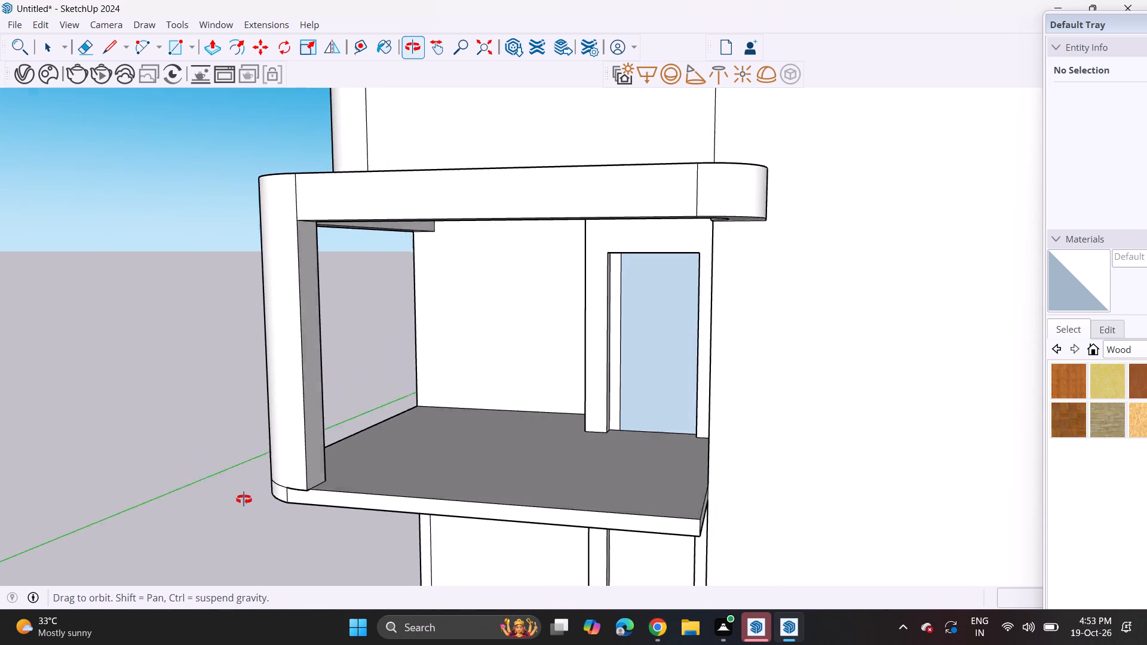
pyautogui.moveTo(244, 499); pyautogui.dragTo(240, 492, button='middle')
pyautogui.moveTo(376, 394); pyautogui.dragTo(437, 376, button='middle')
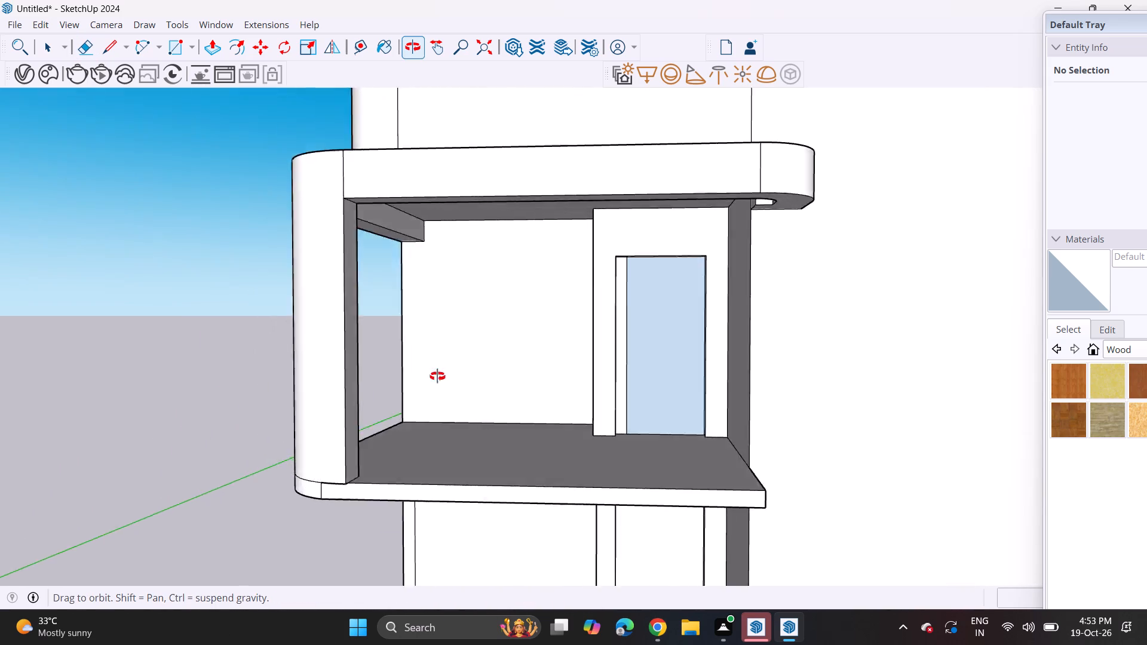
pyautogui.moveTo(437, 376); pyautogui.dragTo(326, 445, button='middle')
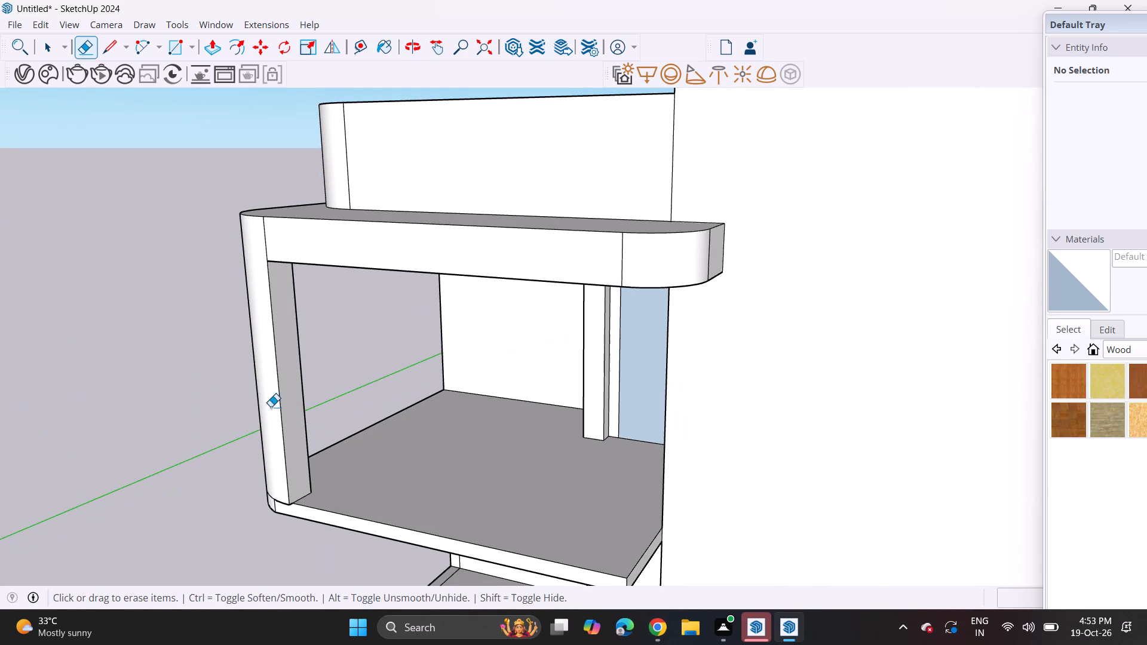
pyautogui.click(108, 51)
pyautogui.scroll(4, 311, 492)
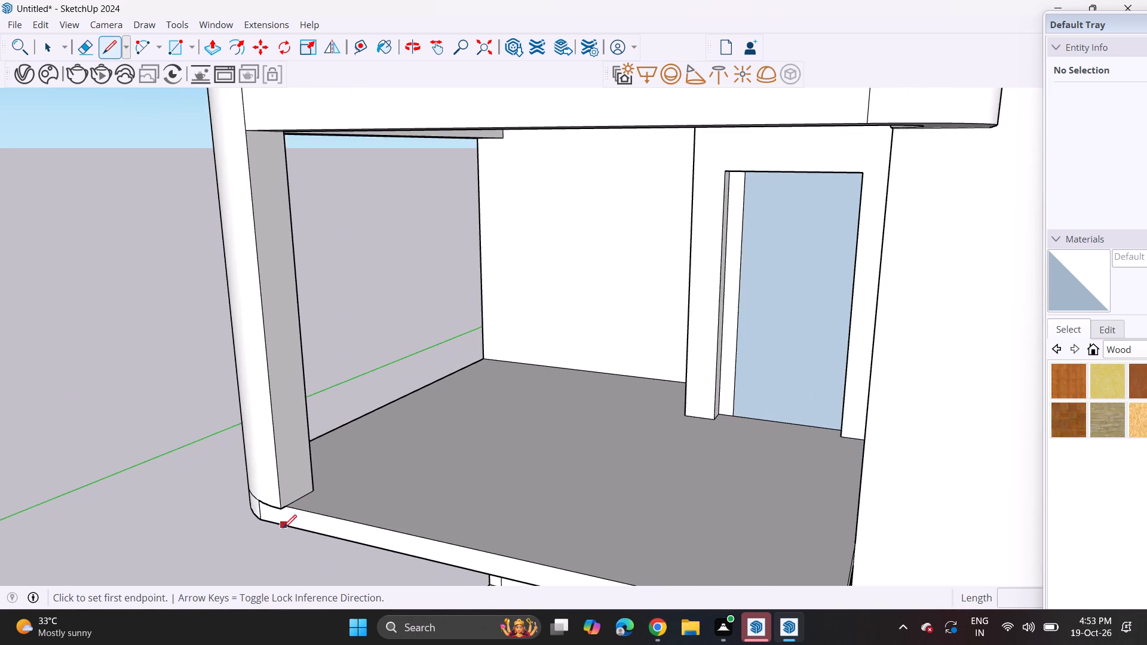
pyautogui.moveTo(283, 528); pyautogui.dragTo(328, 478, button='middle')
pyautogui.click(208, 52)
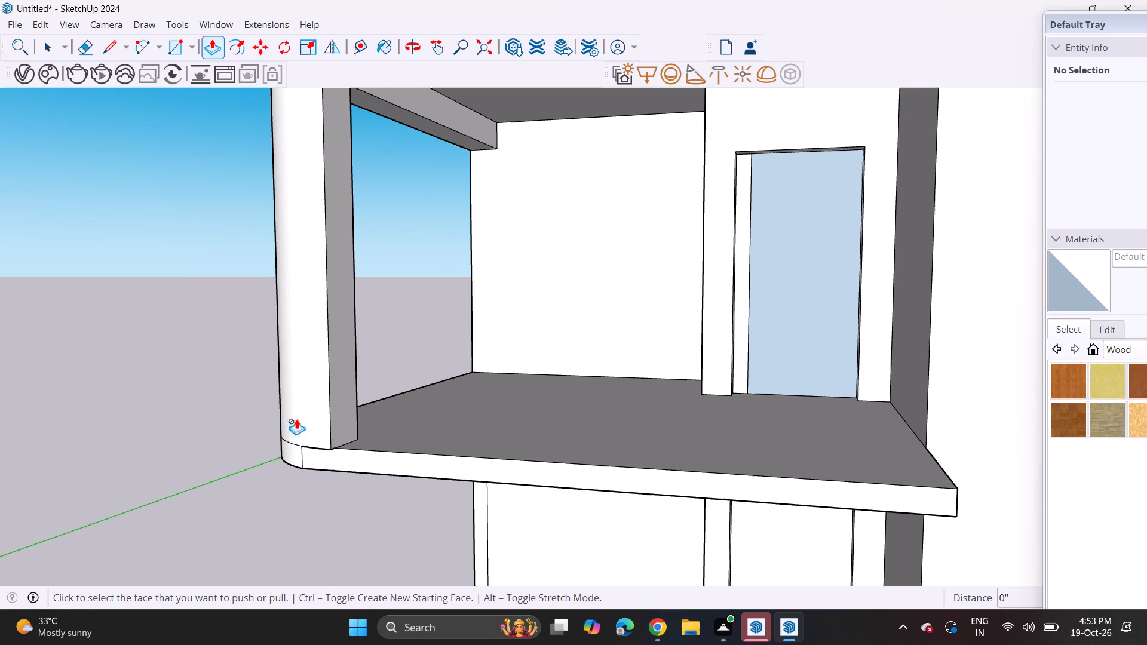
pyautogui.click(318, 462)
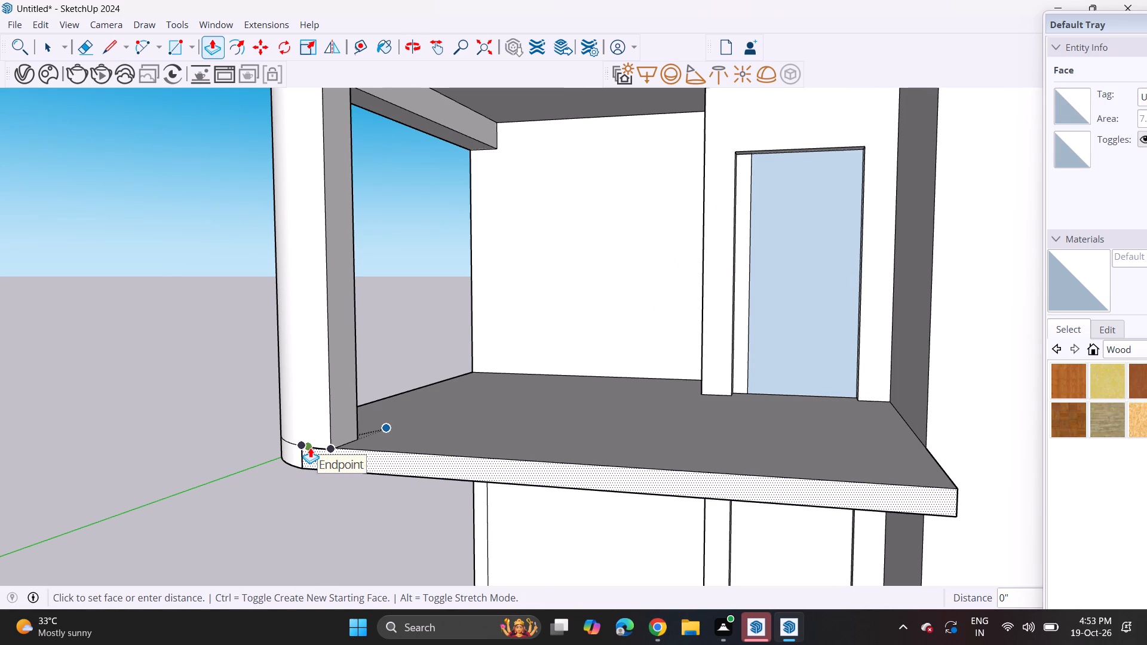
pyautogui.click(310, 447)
# Examine the corner column and its junctions with the balcony and roof slabs from several sides.
pyautogui.moveTo(360, 445); pyautogui.dragTo(312, 466, button='middle')
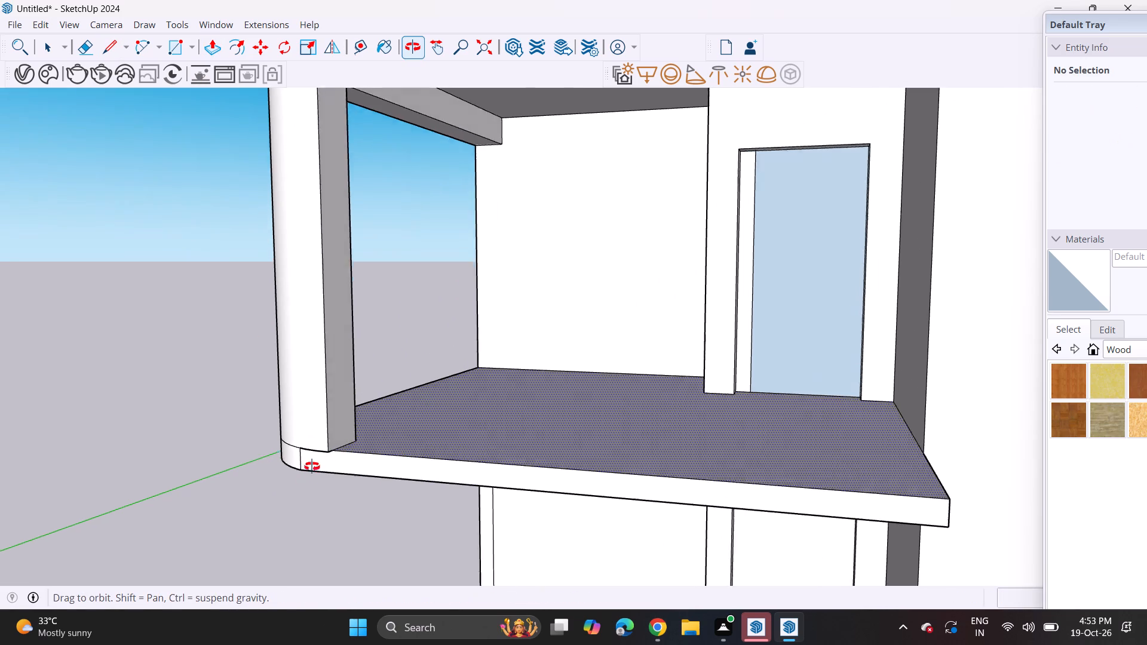
pyautogui.moveTo(312, 466); pyautogui.dragTo(102, 496, button='middle')
pyautogui.moveTo(357, 393); pyautogui.dragTo(790, 367, button='middle')
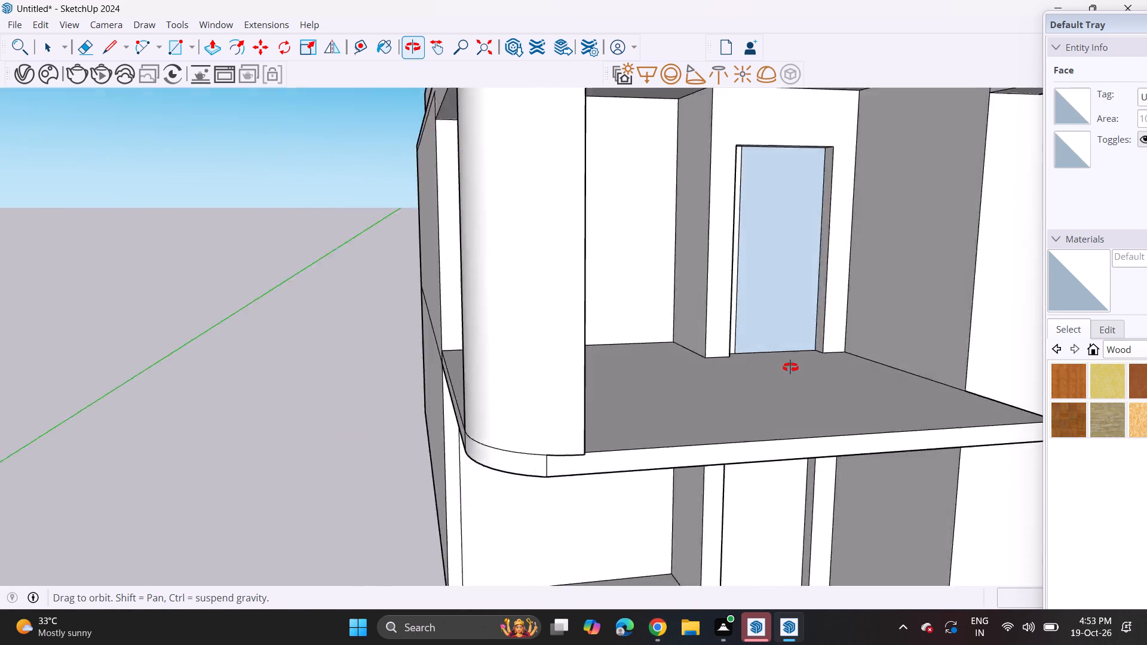
pyautogui.moveTo(790, 367); pyautogui.dragTo(625, 364, button='middle')
pyautogui.scroll(-4, 611, 361)
pyautogui.keyDown('shift'); pyautogui.moveTo(579, 376); pyautogui.dragTo(379, 457, button='middle'); pyautogui.keyUp('shift')
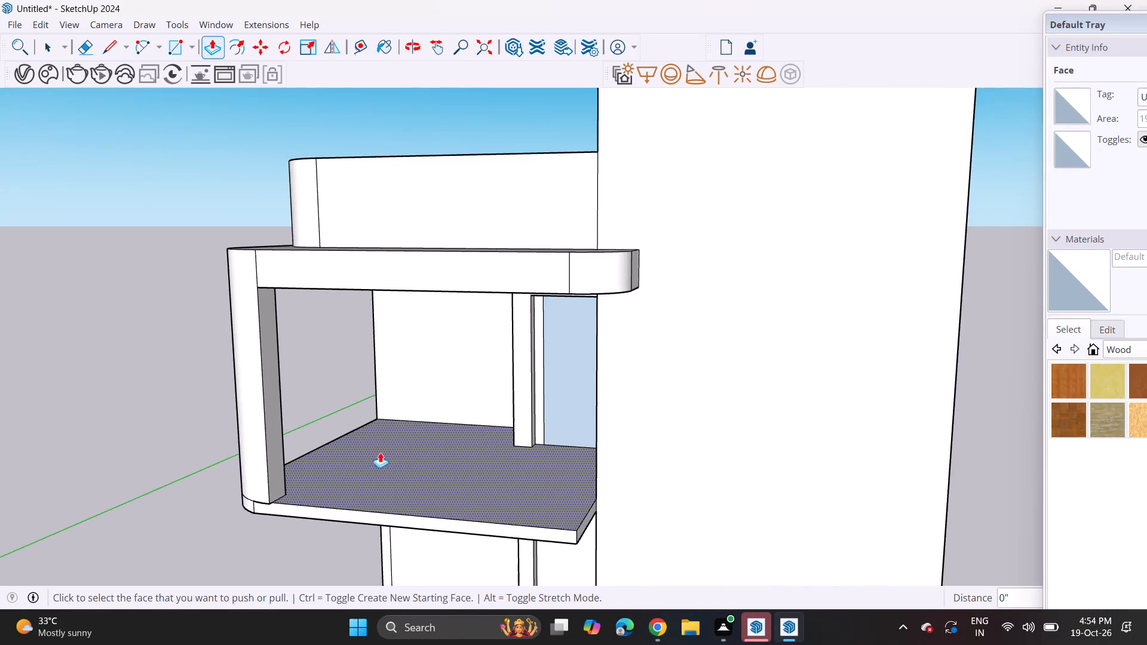
pyautogui.moveTo(381, 451); pyautogui.dragTo(477, 412, button='middle')
pyautogui.scroll(-2, 479, 412)
pyautogui.keyDown('shift'); pyautogui.moveTo(474, 441); pyautogui.dragTo(513, 402, button='middle'); pyautogui.keyUp('shift')
pyautogui.moveTo(508, 401); pyautogui.dragTo(497, 415, button='middle')
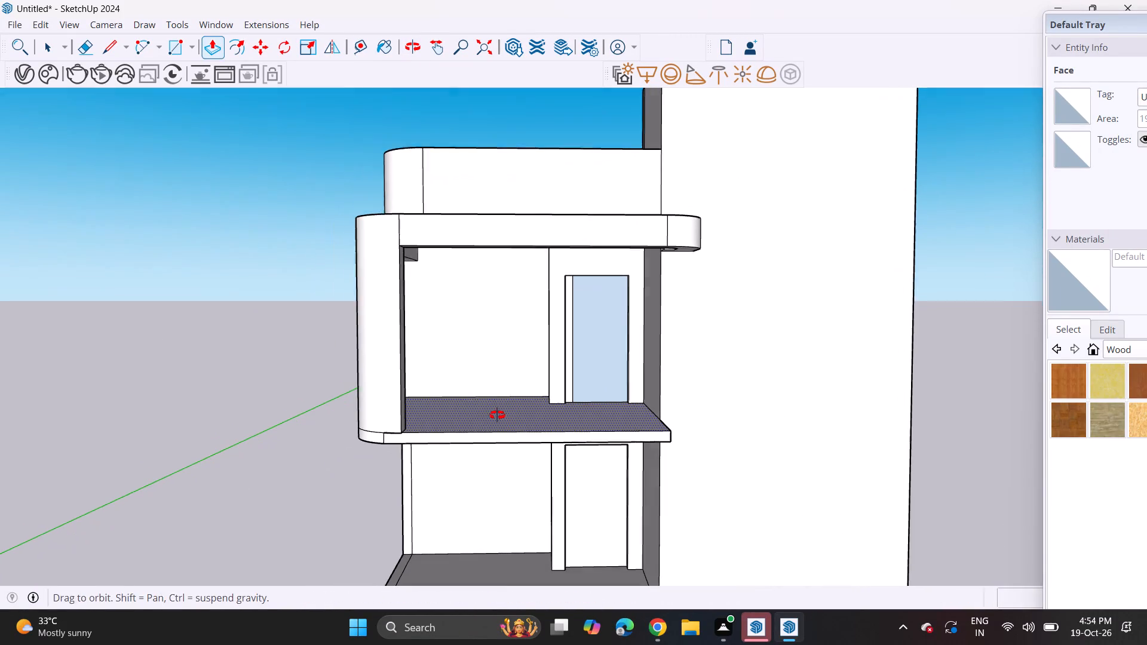
pyautogui.moveTo(497, 415); pyautogui.dragTo(496, 416, button='middle')
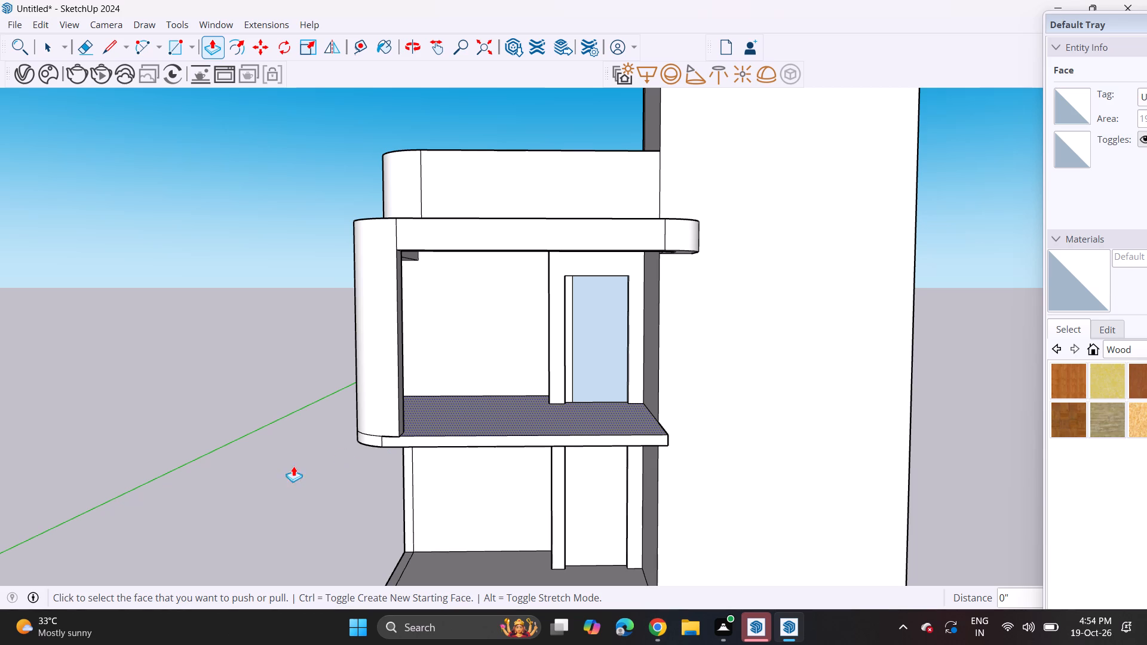
# Draw a line across the corner column's inner side face just above the balcony slab.
pyautogui.click(115, 45)
pyautogui.moveTo(394, 374); pyautogui.dragTo(312, 403, button='middle')
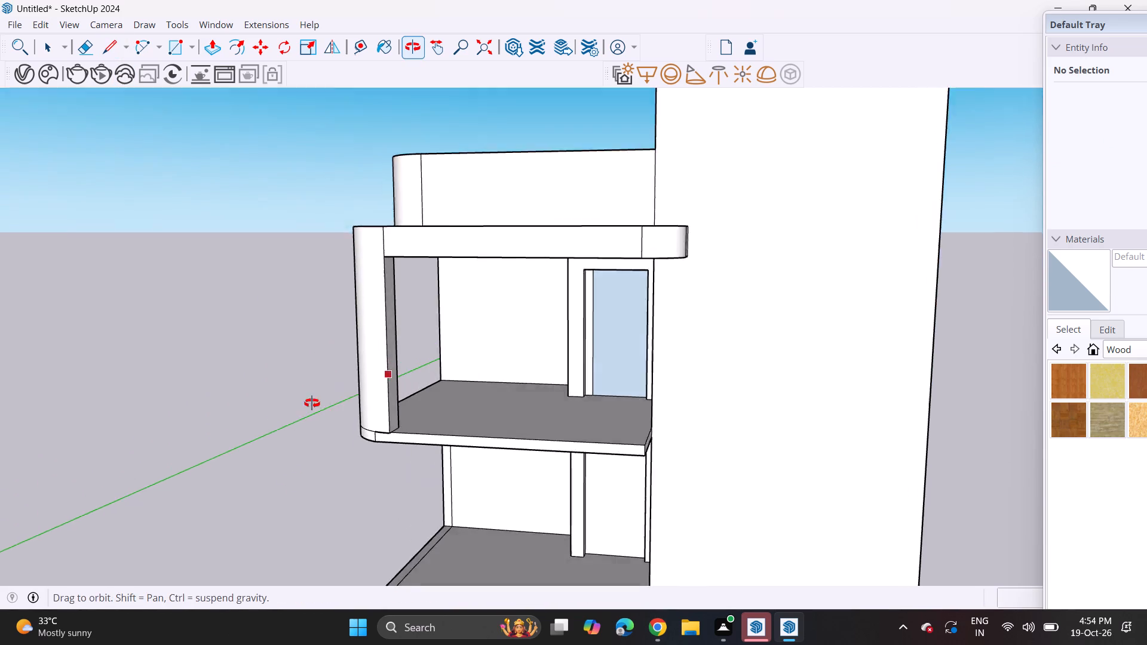
pyautogui.moveTo(312, 403); pyautogui.dragTo(281, 416, button='middle')
pyautogui.scroll(5, 348, 399)
pyautogui.scroll(3, 430, 406)
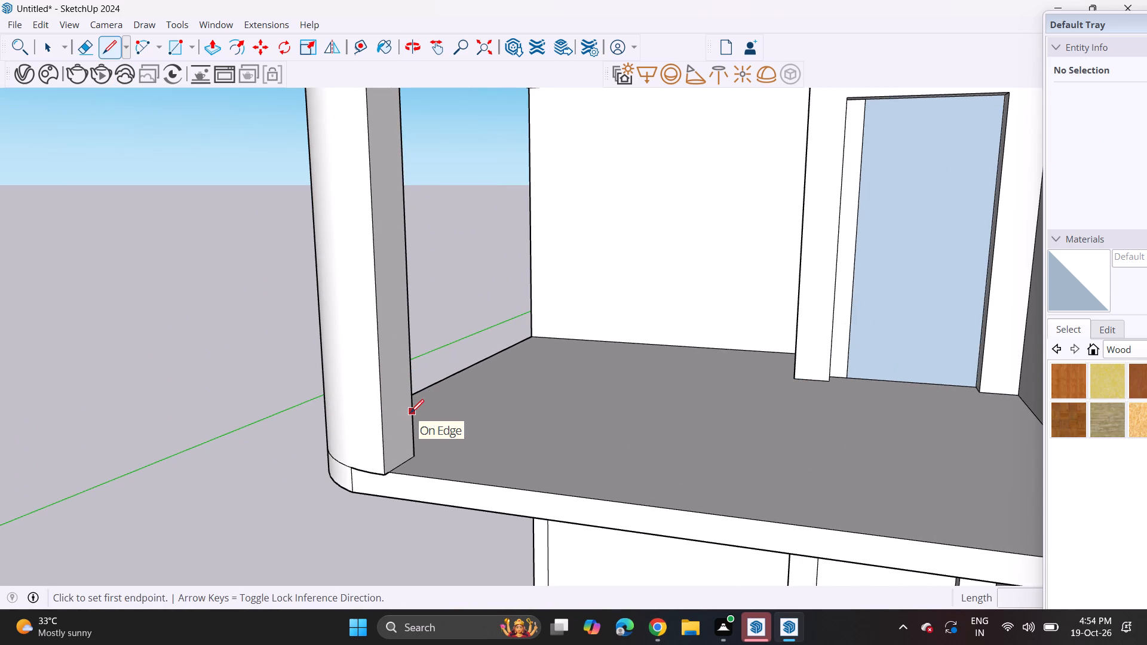
pyautogui.click(412, 426)
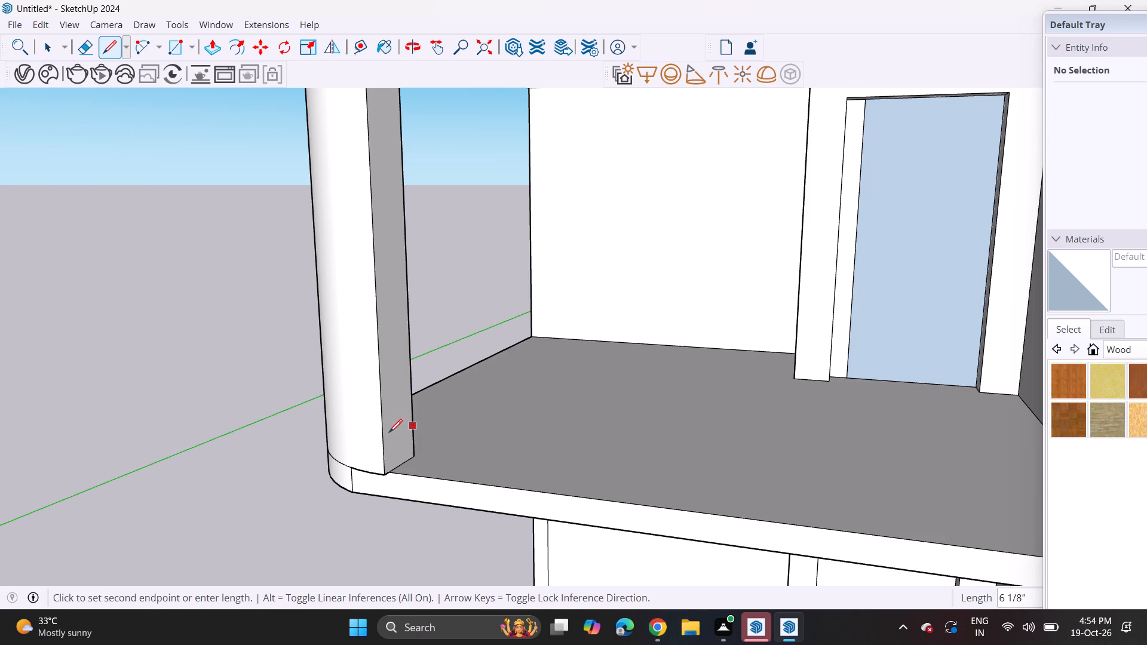
pyautogui.click(380, 440)
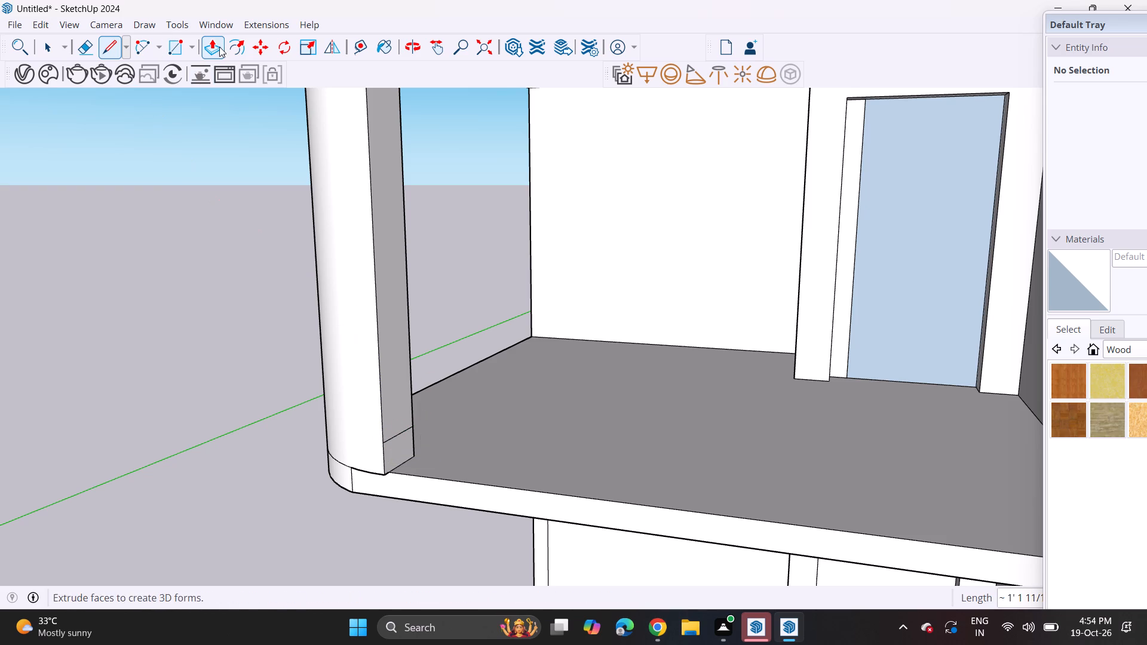
# Push/Pull the column face's lower part about 13' along the balcony slab's front edge to form a low parapet.
pyautogui.click(218, 45)
pyautogui.click(406, 451)
pyautogui.scroll(-5, 531, 480)
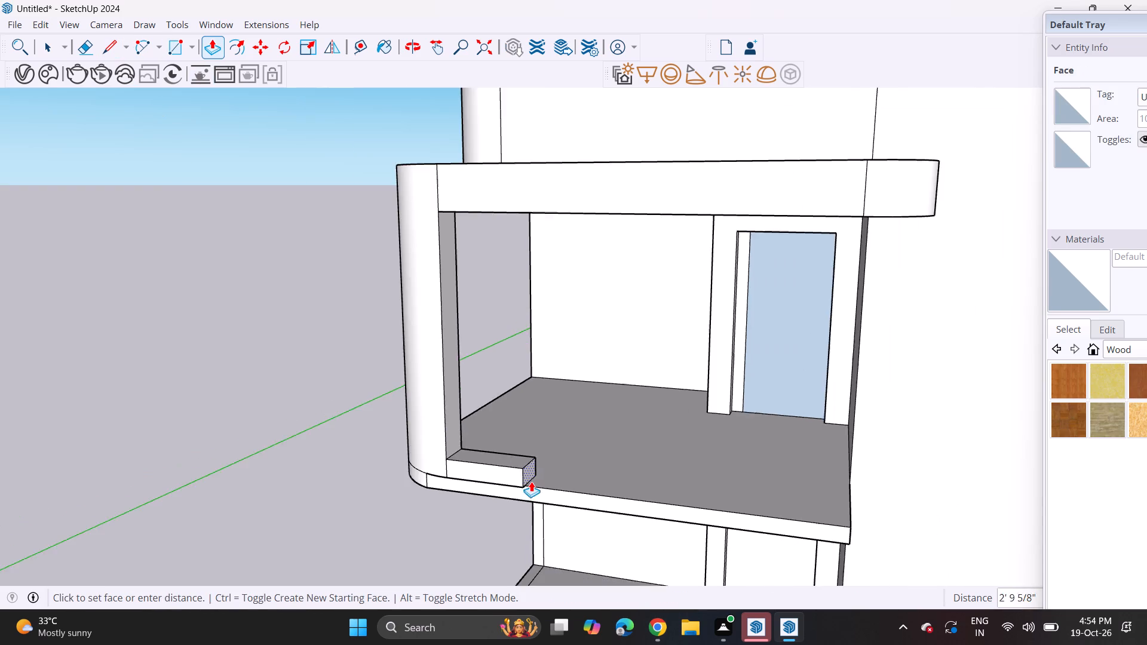
pyautogui.scroll(-5, 531, 481)
pyautogui.click(743, 525)
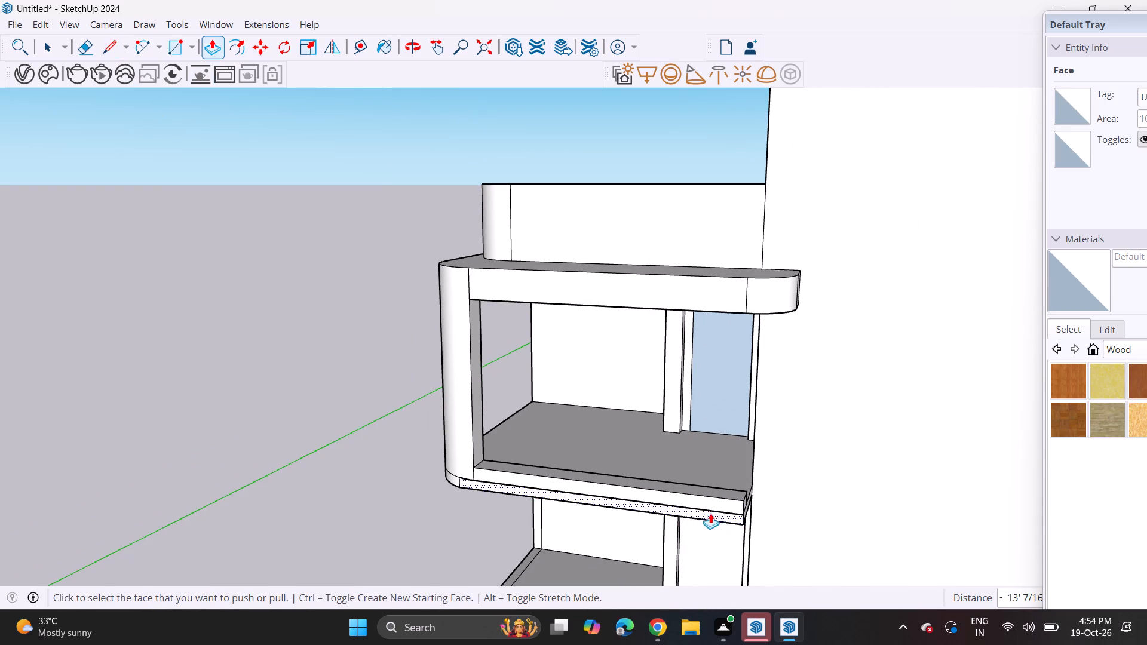
# Raise the low balcony parapet's top face by about 8 7/16".
pyautogui.moveTo(724, 515); pyautogui.dragTo(673, 494, button='middle')
pyautogui.scroll(1, 736, 510)
pyautogui.click(614, 482)
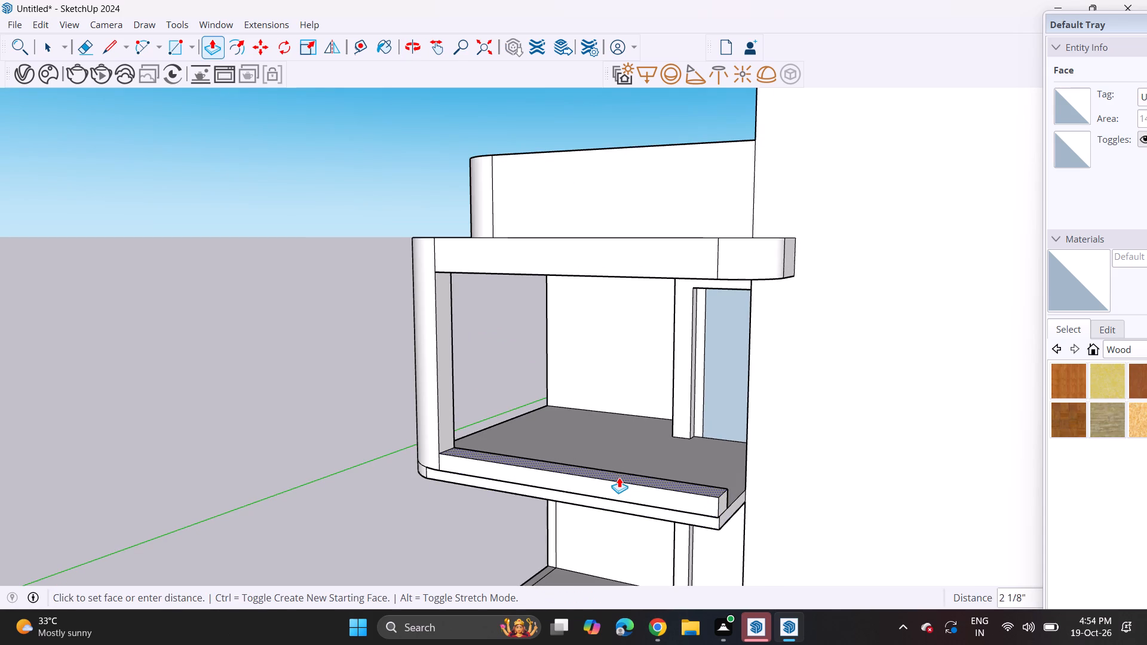
pyautogui.click(621, 466)
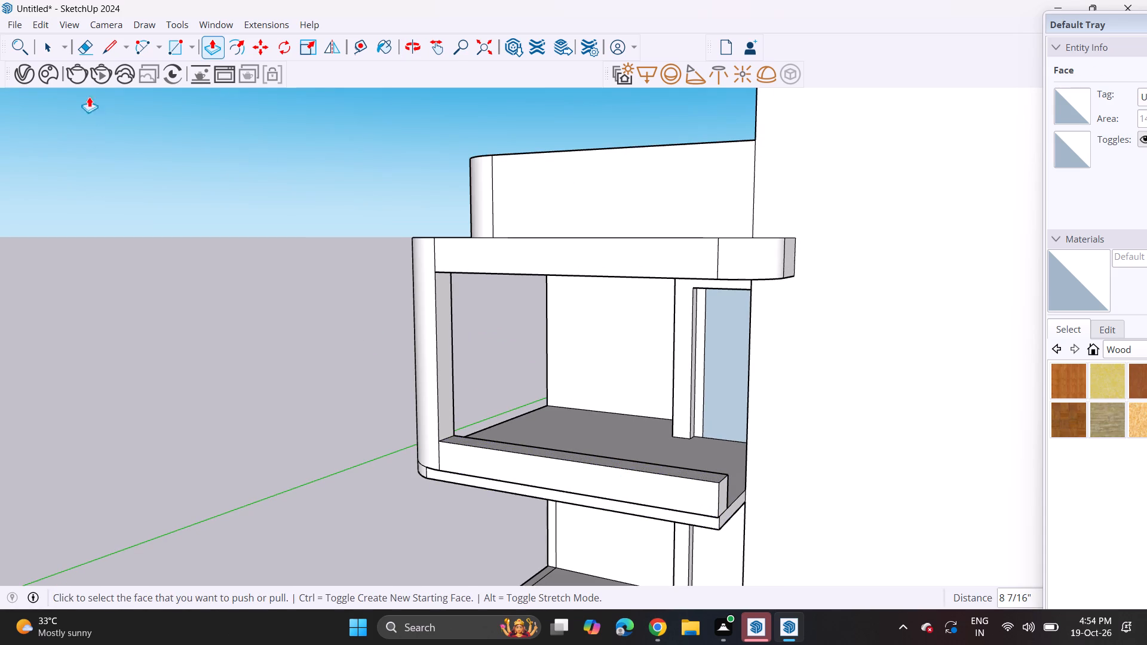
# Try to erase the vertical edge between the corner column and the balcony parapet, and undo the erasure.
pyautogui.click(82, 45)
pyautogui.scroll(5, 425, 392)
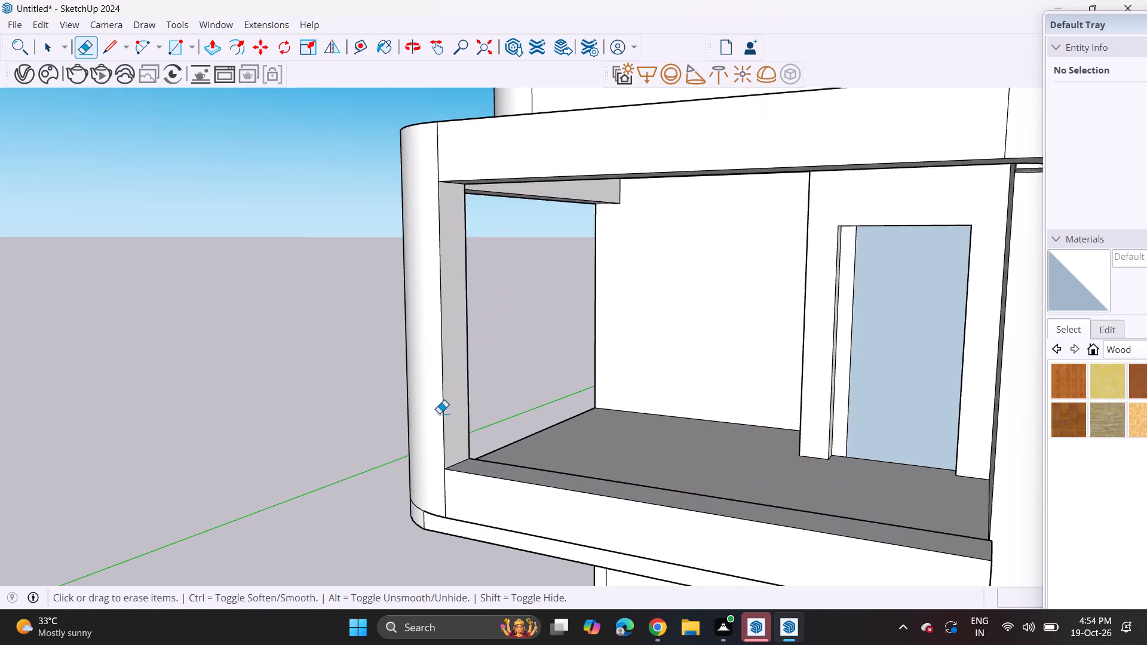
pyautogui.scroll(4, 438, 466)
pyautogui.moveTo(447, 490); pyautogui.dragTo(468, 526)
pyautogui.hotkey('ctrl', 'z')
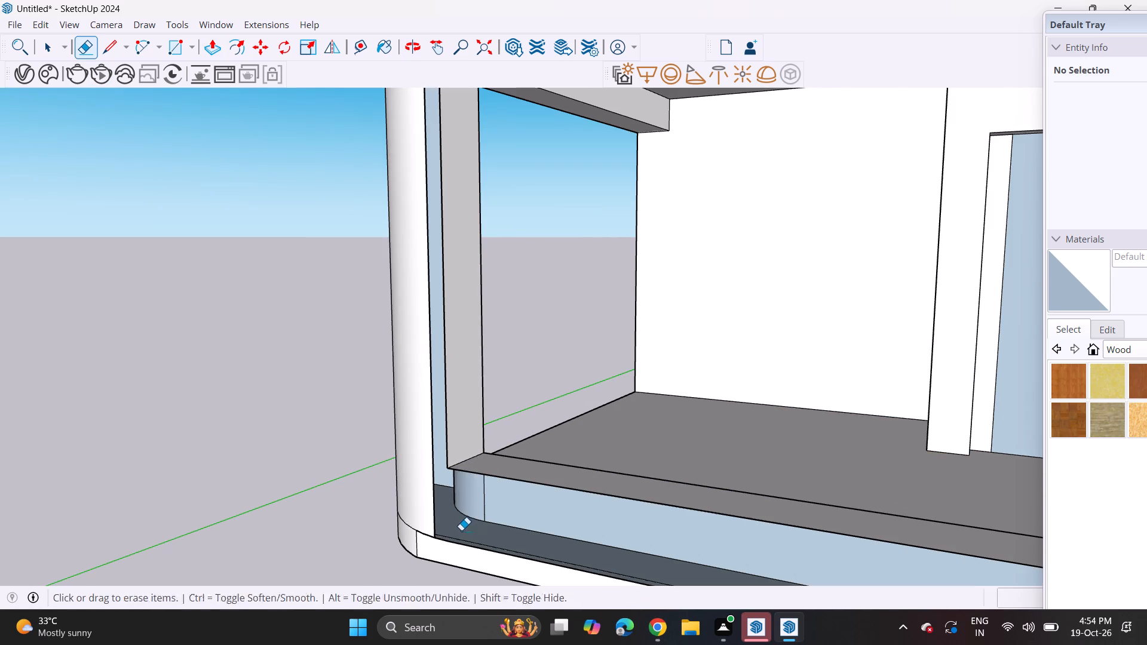
# Extend the balcony parapet's free end past the slab and in front of the tall wall by about 6' 3 1/4".
pyautogui.scroll(-9, 455, 506)
pyautogui.moveTo(420, 527); pyautogui.dragTo(564, 488, button='middle')
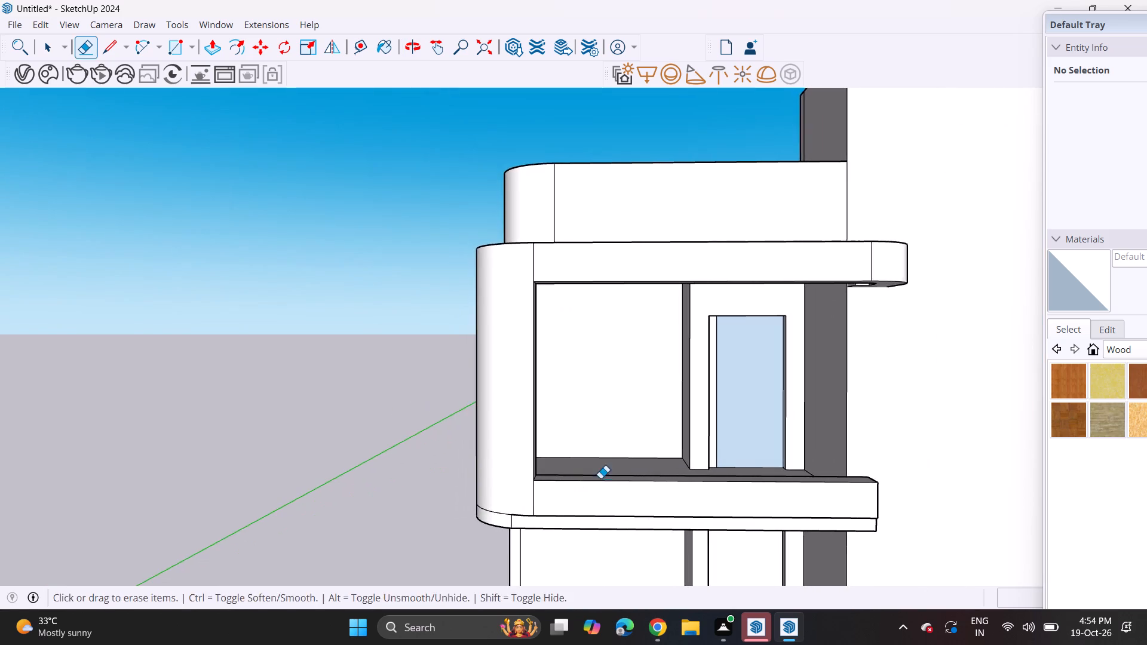
pyautogui.moveTo(600, 478); pyautogui.dragTo(313, 443, button='middle')
pyautogui.moveTo(308, 440); pyautogui.dragTo(167, 460, button='middle')
pyautogui.scroll(1, 231, 457)
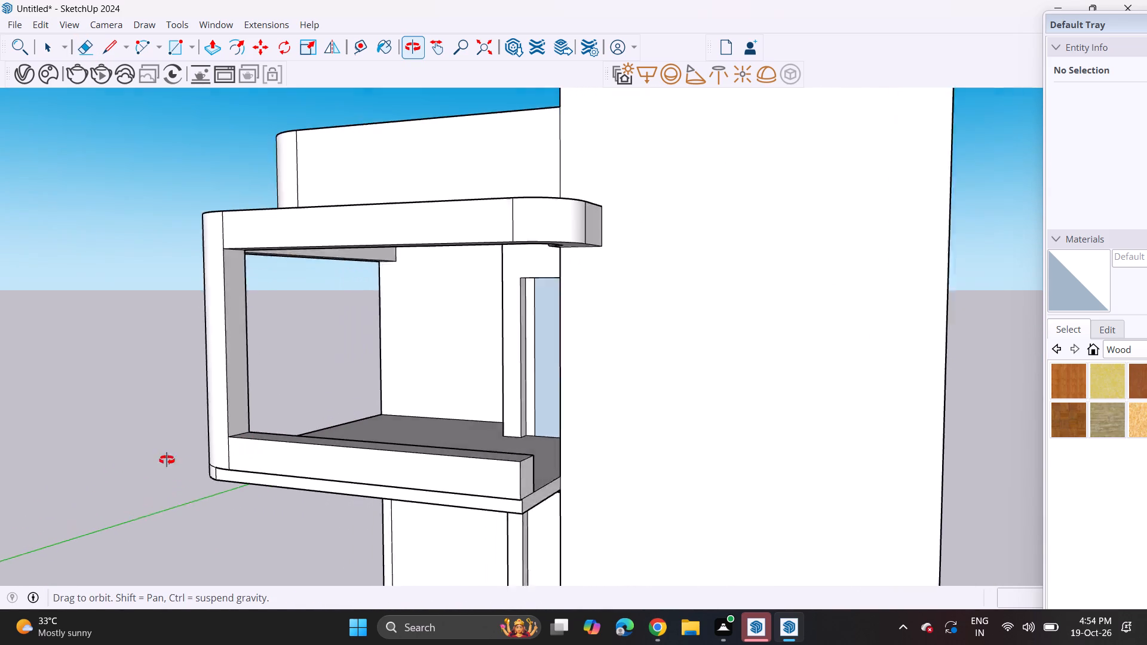
pyautogui.moveTo(167, 460); pyautogui.dragTo(134, 460, button='middle')
pyautogui.click(211, 48)
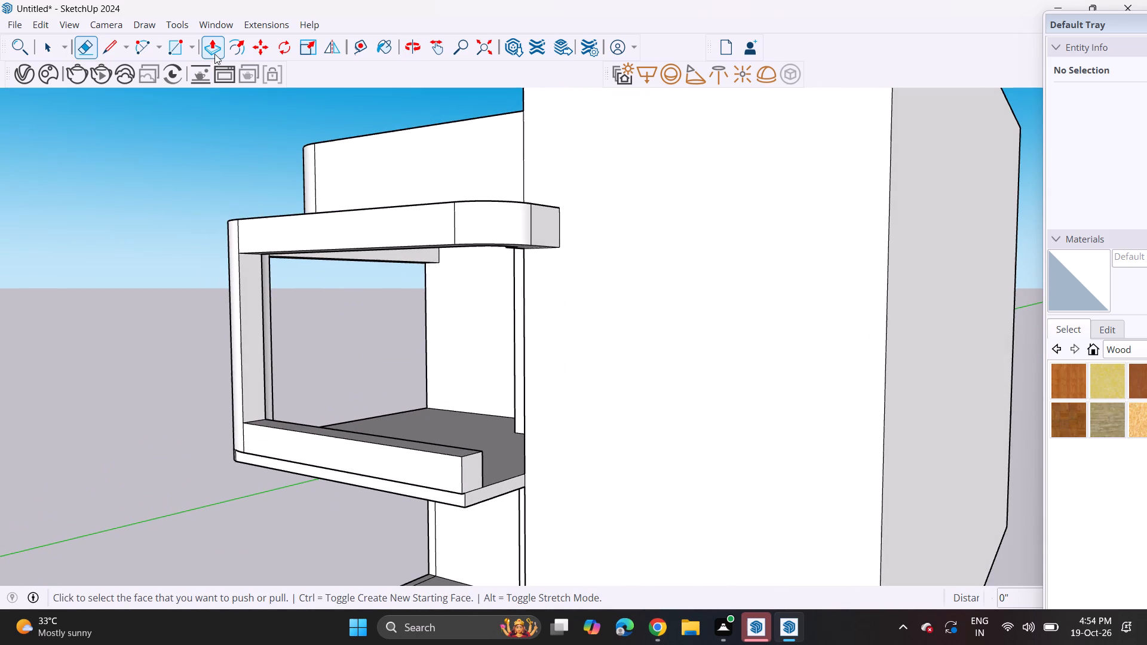
pyautogui.click(473, 467)
pyautogui.moveTo(533, 491); pyautogui.dragTo(621, 469, button='middle')
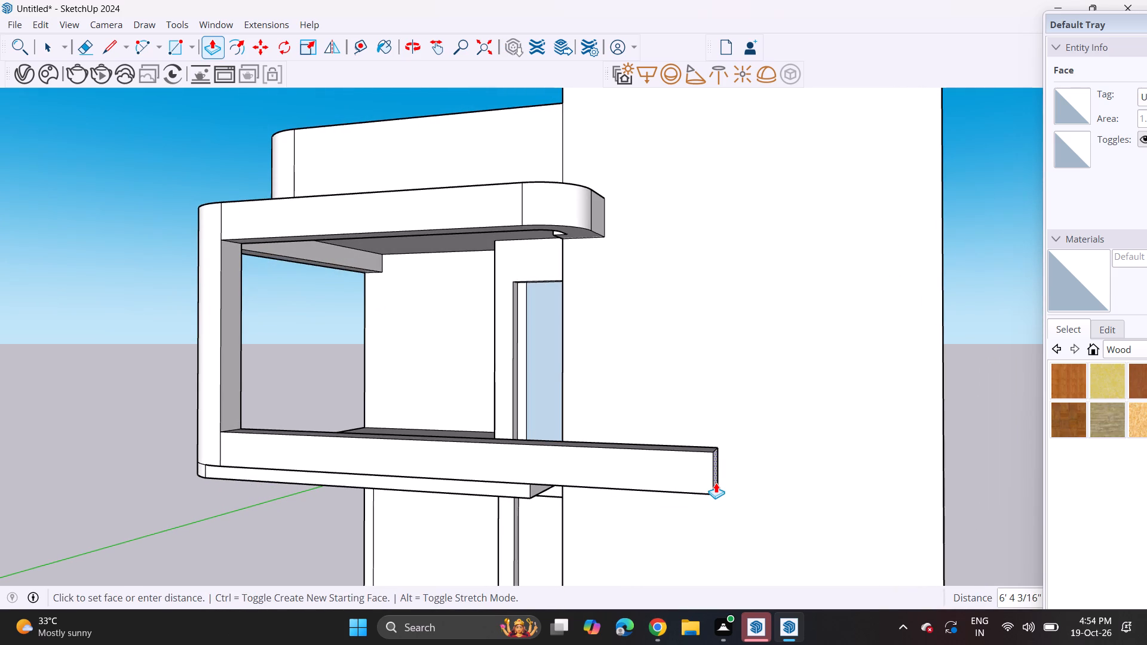
pyautogui.click(713, 484)
# Push/Pull the balcony slab's end face 6' 3 1/4" to align with the parapet's extended end.
pyautogui.moveTo(601, 490); pyautogui.dragTo(625, 432, button='middle')
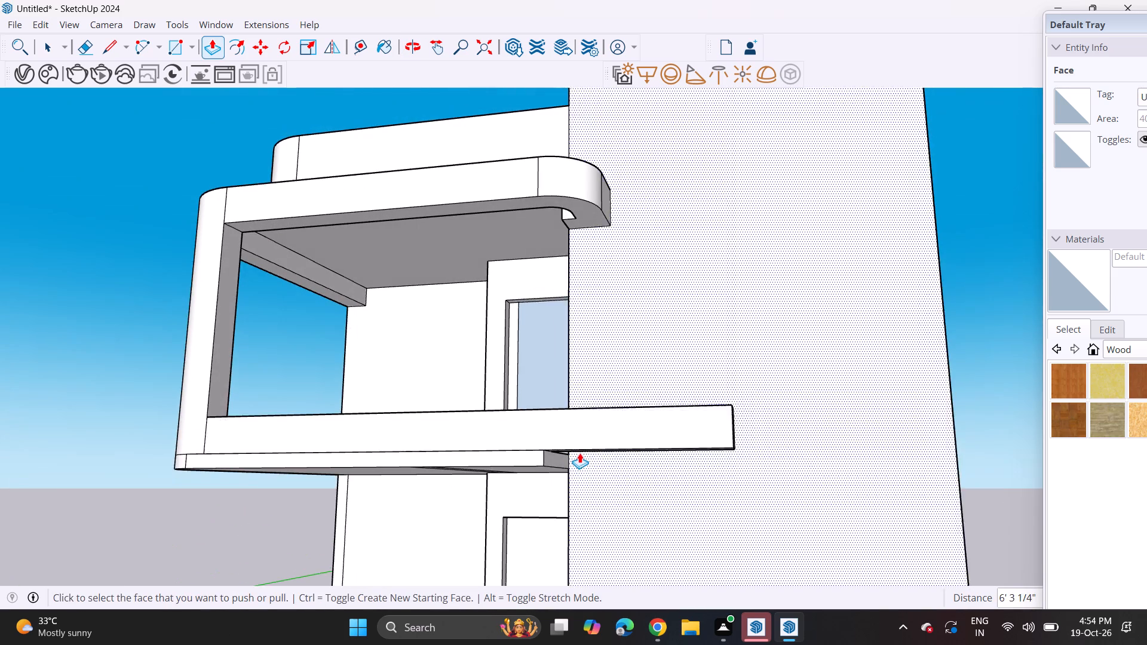
pyautogui.scroll(2, 579, 453)
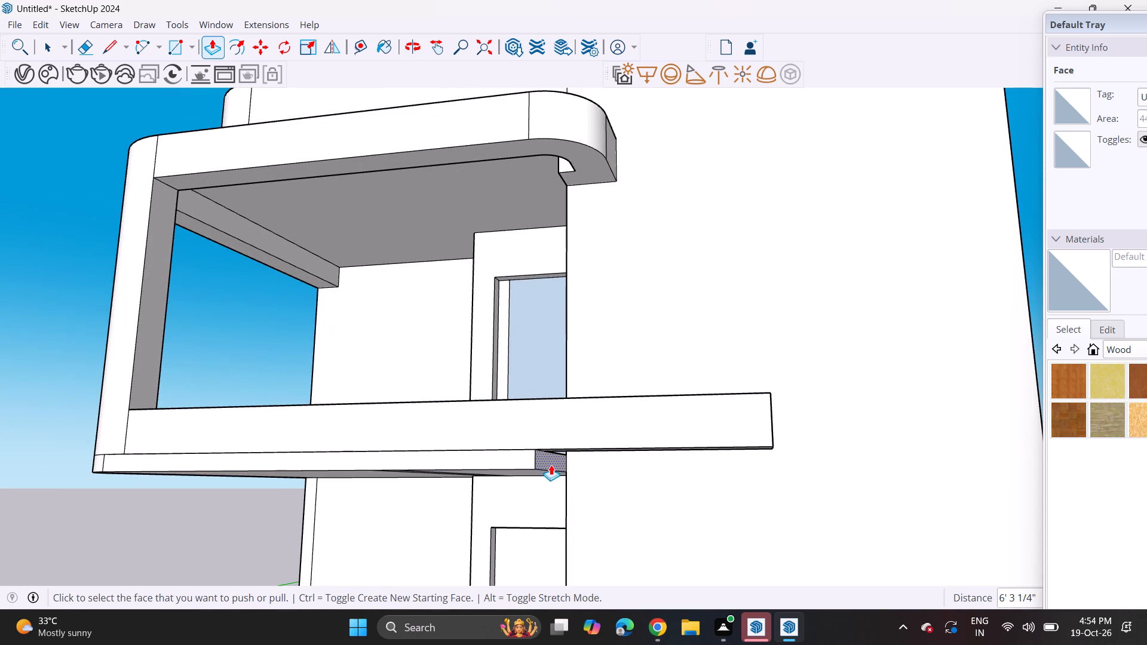
pyautogui.click(550, 459)
pyautogui.click(775, 449)
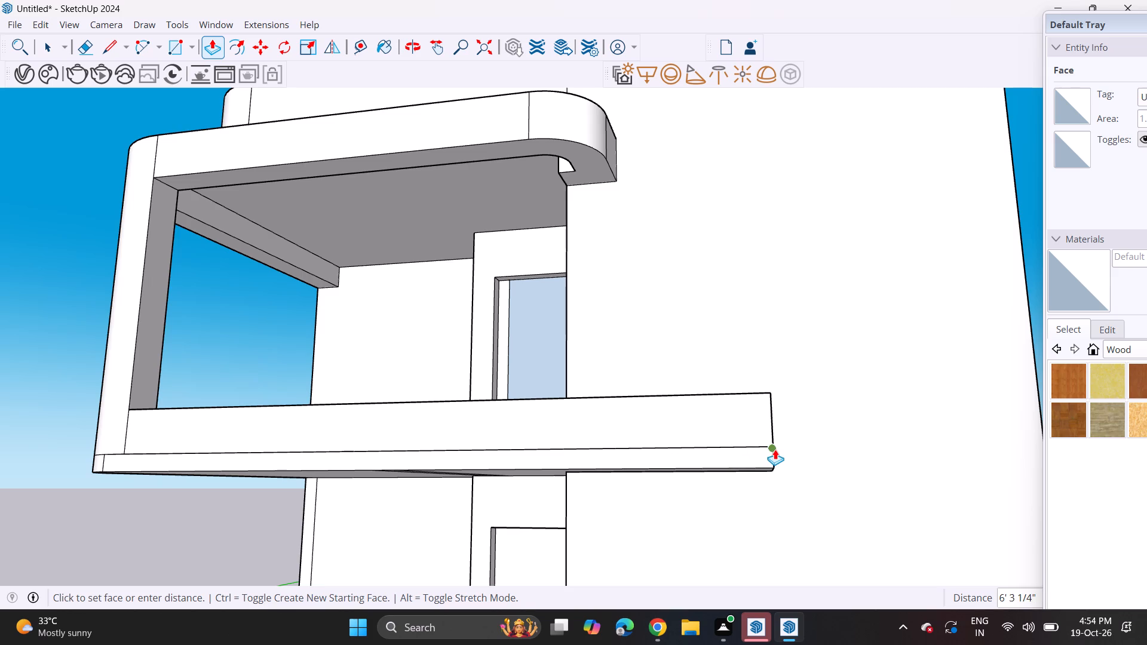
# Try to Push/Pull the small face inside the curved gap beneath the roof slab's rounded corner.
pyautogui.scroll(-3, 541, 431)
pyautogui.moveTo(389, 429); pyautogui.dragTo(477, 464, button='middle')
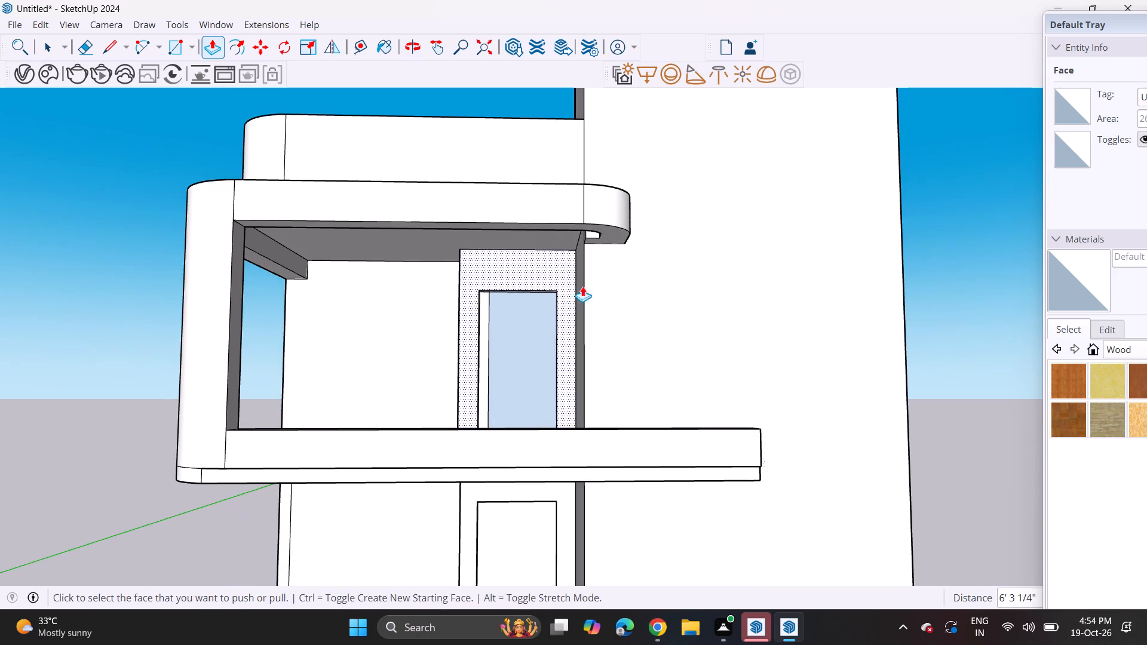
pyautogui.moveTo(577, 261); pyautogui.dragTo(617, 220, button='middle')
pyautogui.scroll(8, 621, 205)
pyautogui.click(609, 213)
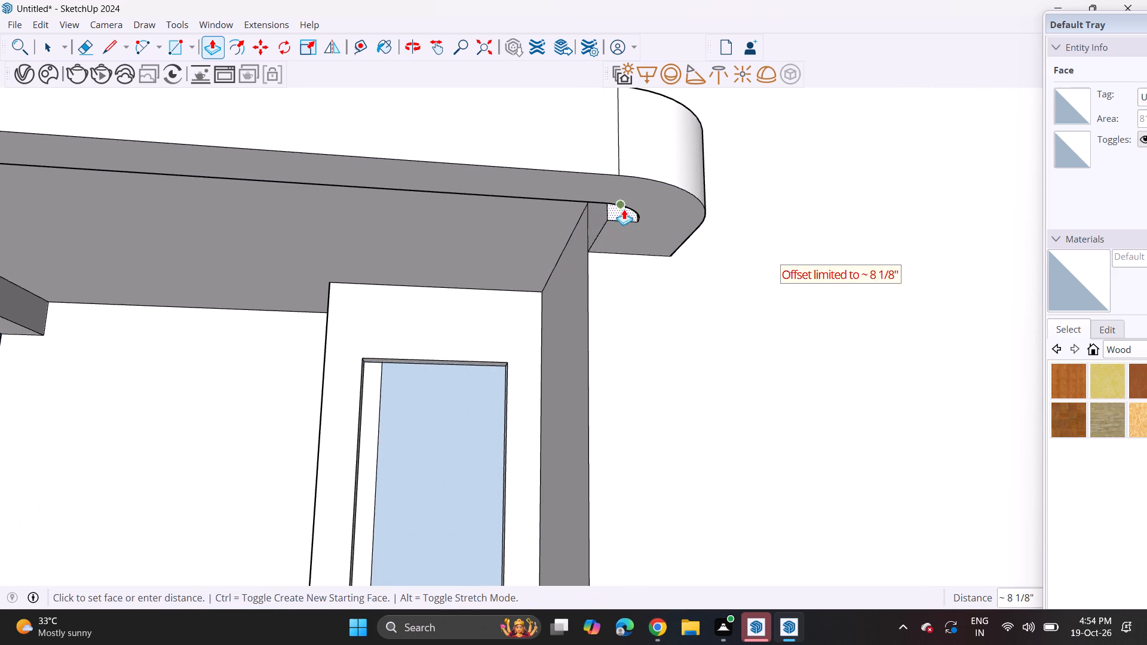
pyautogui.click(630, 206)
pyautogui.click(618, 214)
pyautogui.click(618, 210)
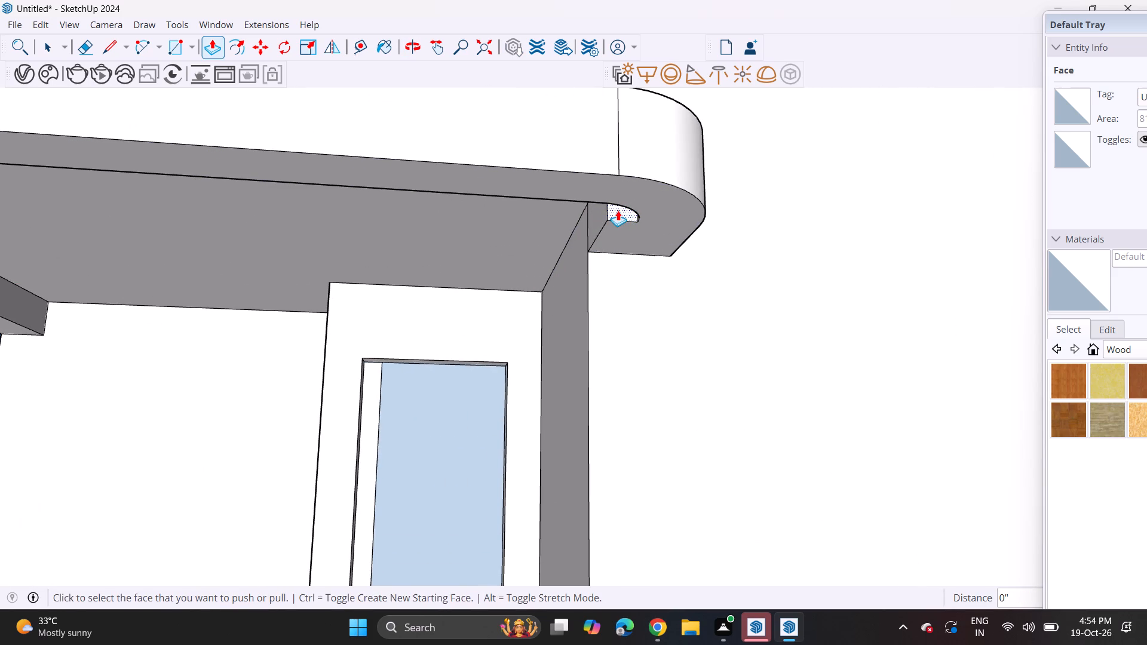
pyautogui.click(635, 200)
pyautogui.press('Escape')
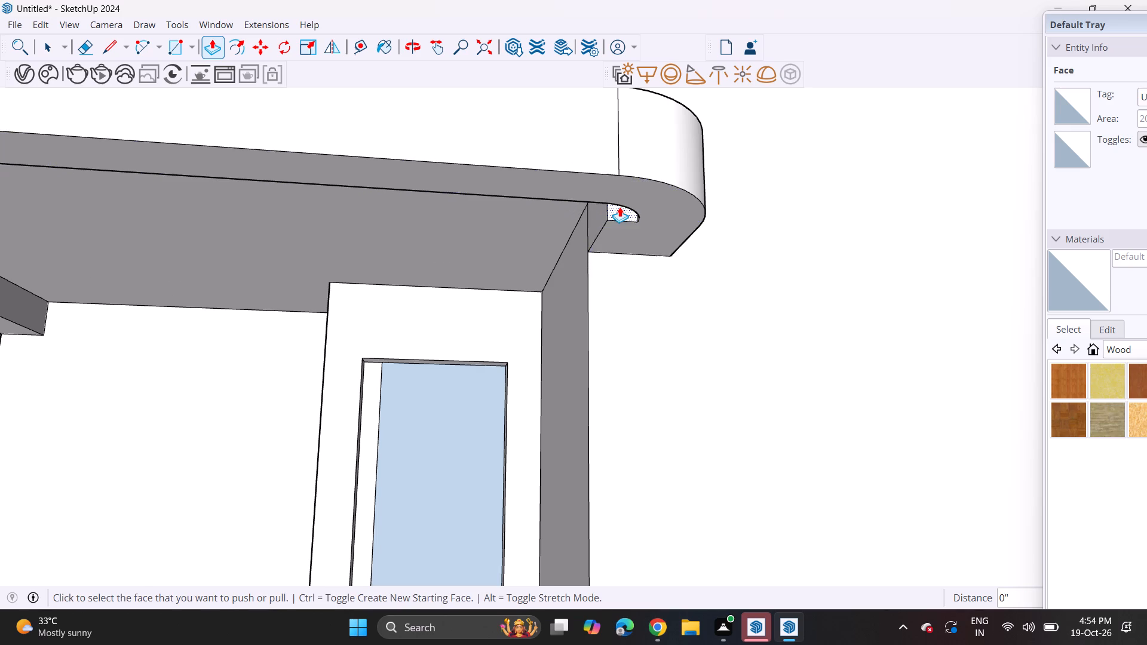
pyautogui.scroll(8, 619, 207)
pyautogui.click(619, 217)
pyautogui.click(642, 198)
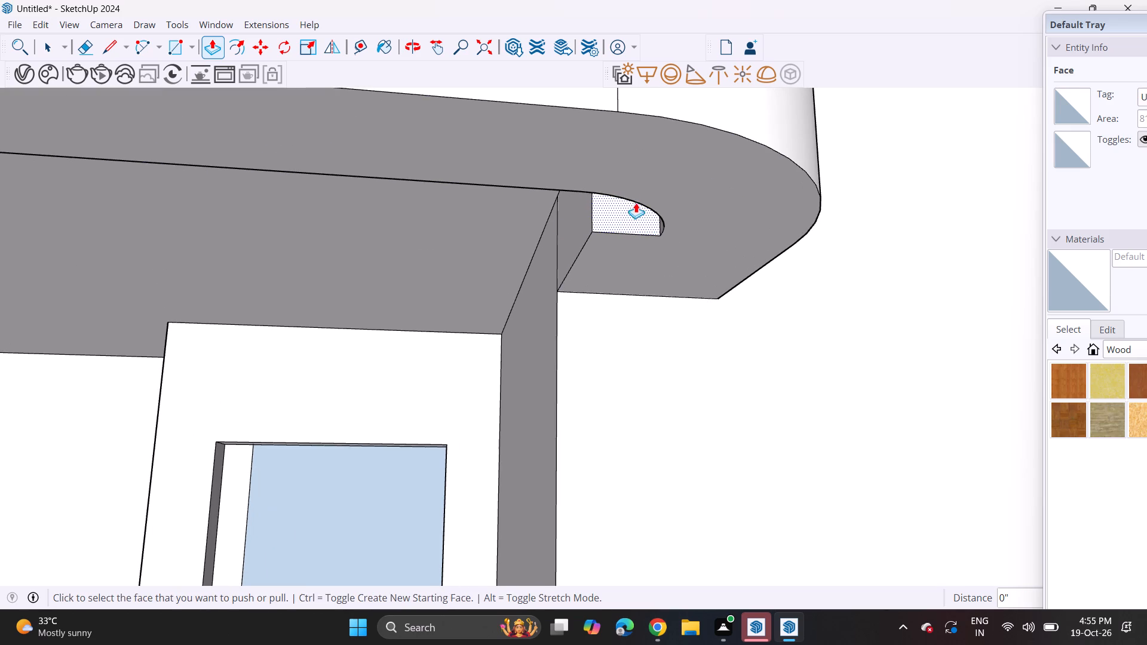
# Raise the balcony parapet's top face by about 1' 4 3/16".
pyautogui.scroll(-15, 627, 208)
pyautogui.moveTo(613, 229); pyautogui.dragTo(573, 303, button='middle')
pyautogui.scroll(-3, 573, 303)
pyautogui.moveTo(573, 303); pyautogui.dragTo(571, 327, button='middle')
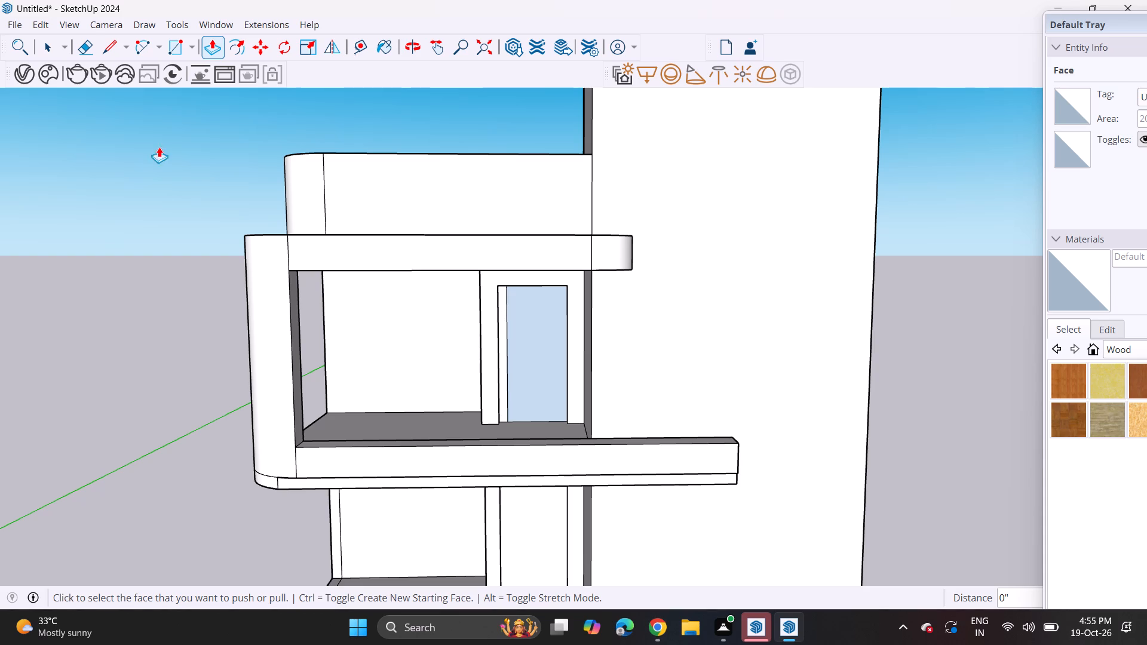
pyautogui.click(107, 48)
pyautogui.scroll(-2, 478, 312)
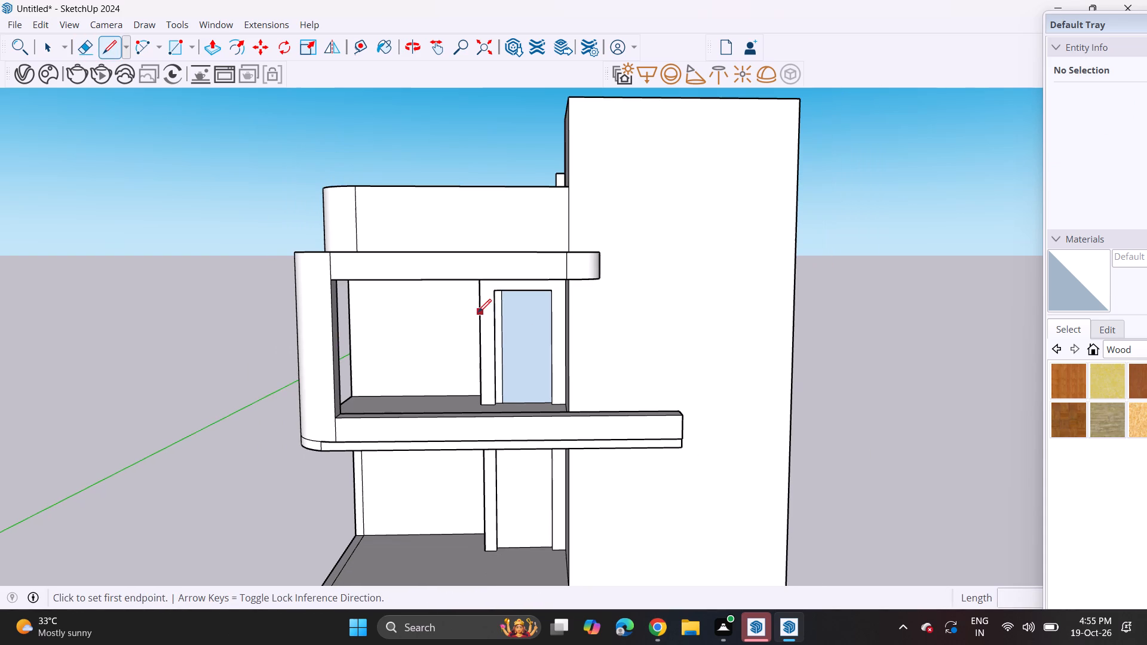
pyautogui.keyDown('shift'); pyautogui.moveTo(441, 343); pyautogui.dragTo(379, 318, button='middle'); pyautogui.keyUp('shift')
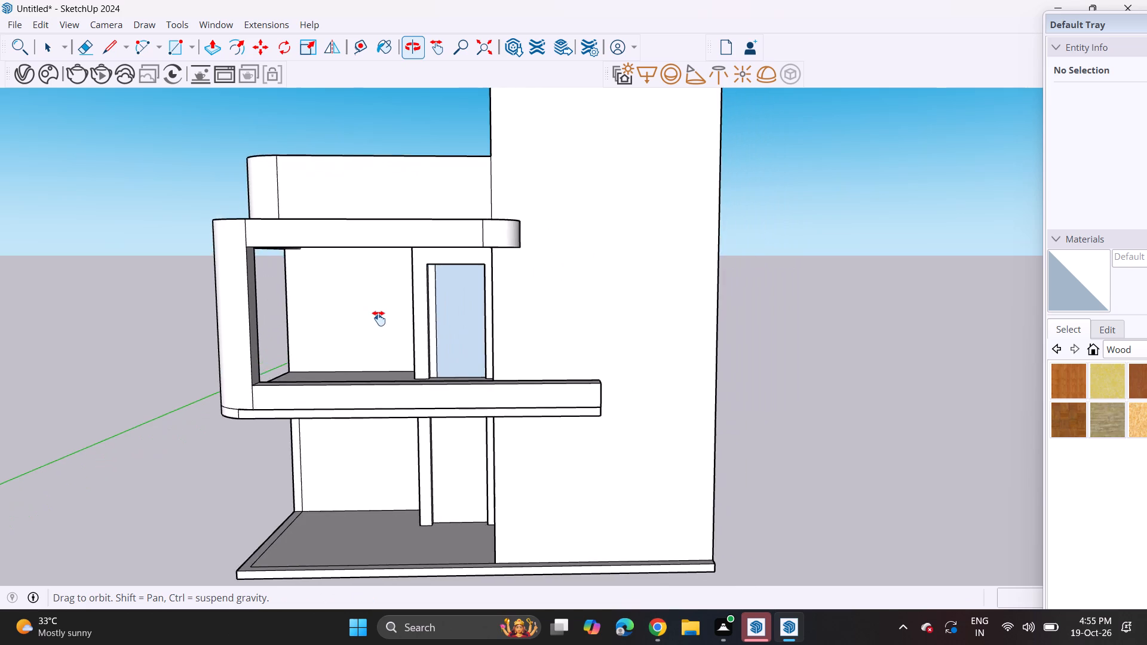
pyautogui.keyDown('shift'); pyautogui.moveTo(379, 318); pyautogui.dragTo(413, 314, button='middle'); pyautogui.keyUp('shift')
pyautogui.scroll(8, 296, 351)
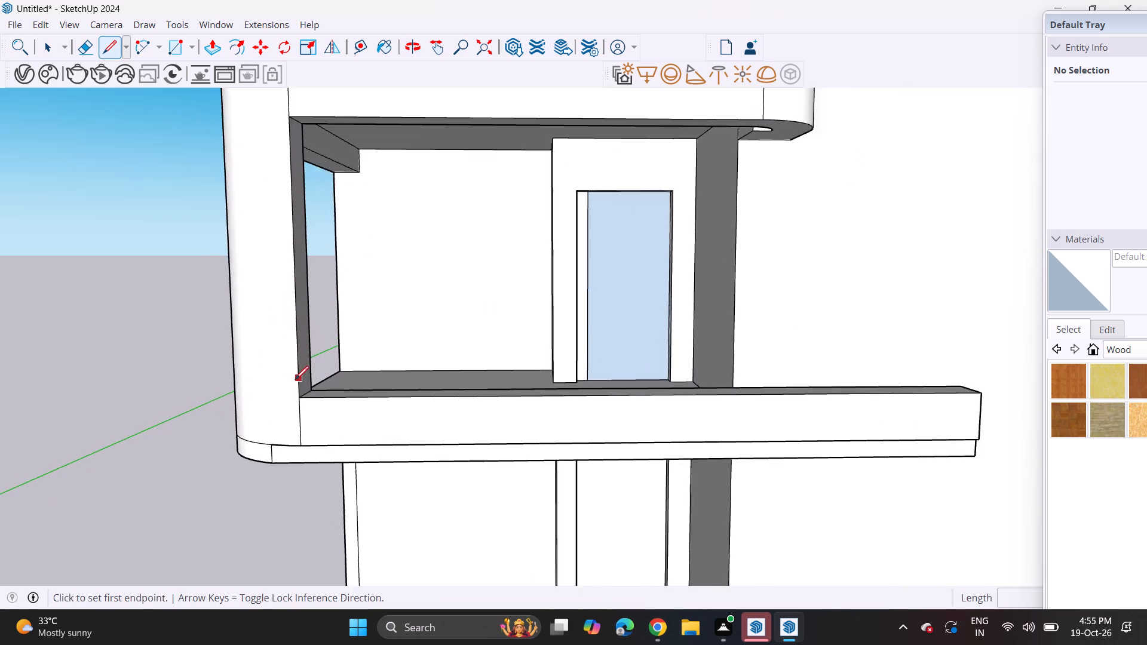
pyautogui.scroll(3, 295, 379)
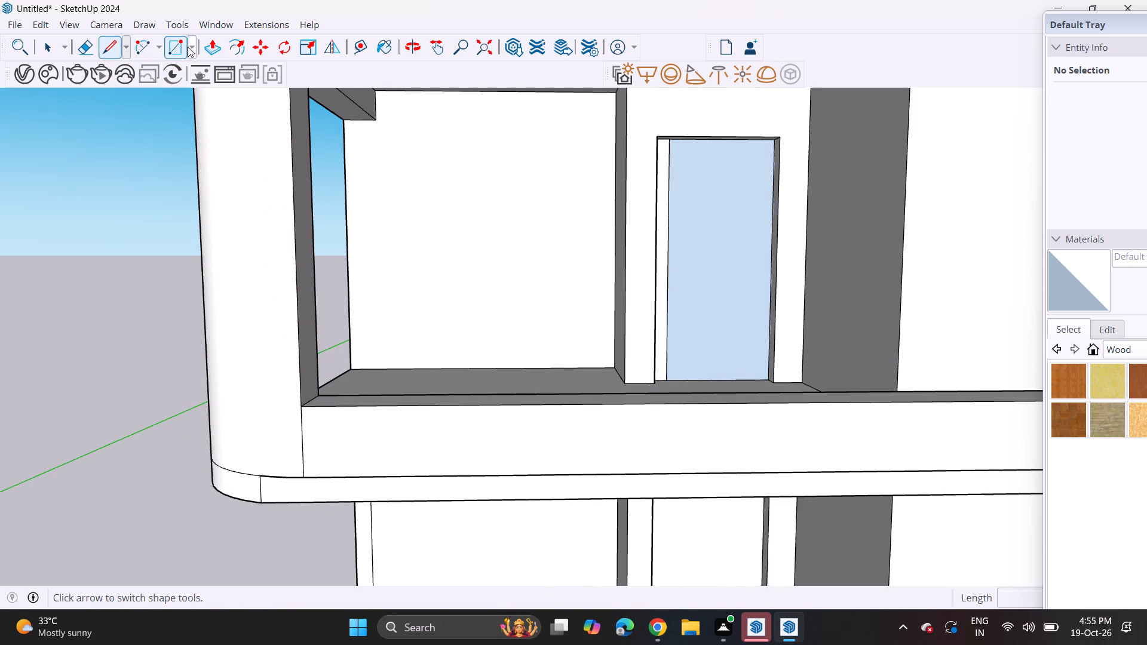
pyautogui.click(213, 46)
pyautogui.click(328, 398)
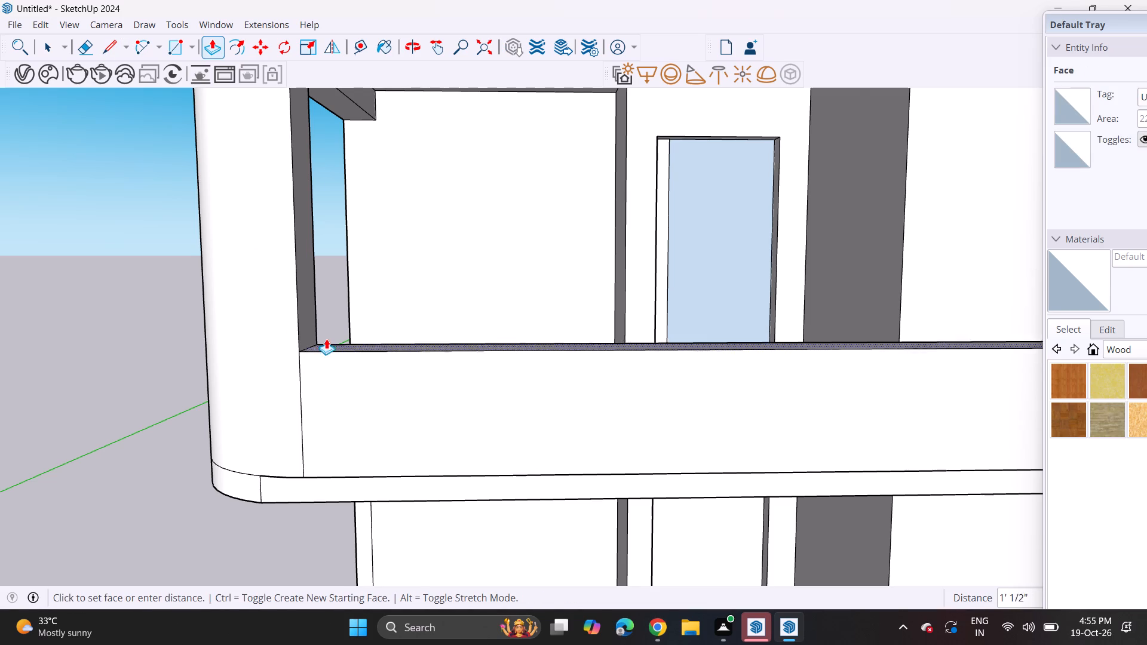
pyautogui.click(325, 330)
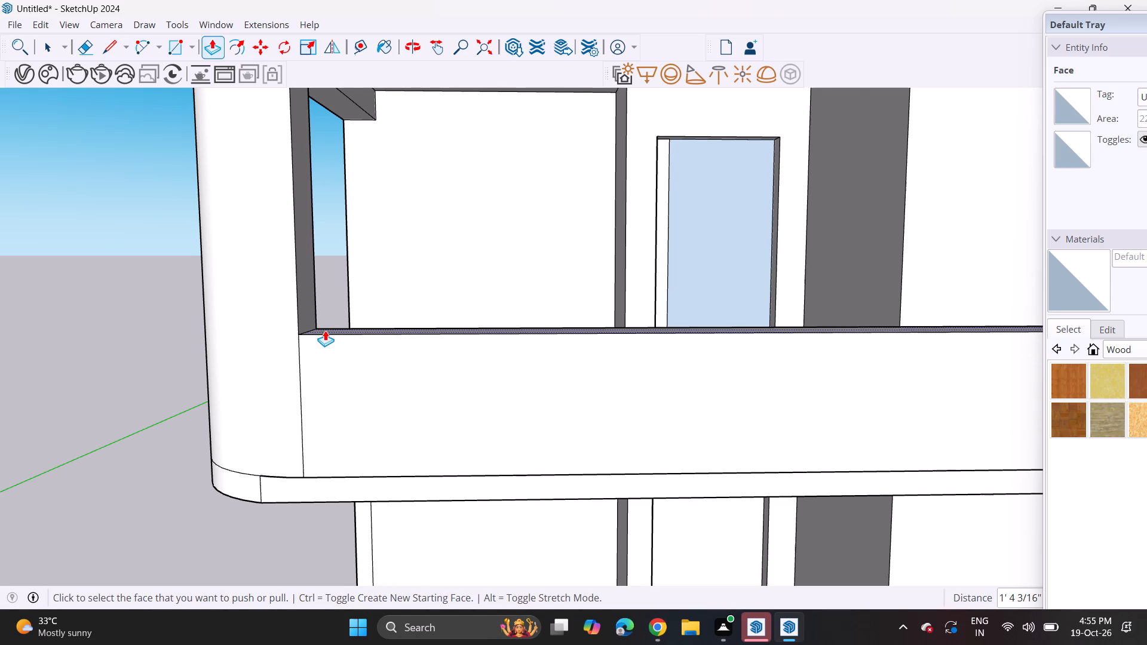
# Draw a concave arc with a bulge of about 3 7/8" on the parapet's front face, starting from the column's edge.
pyautogui.click(146, 48)
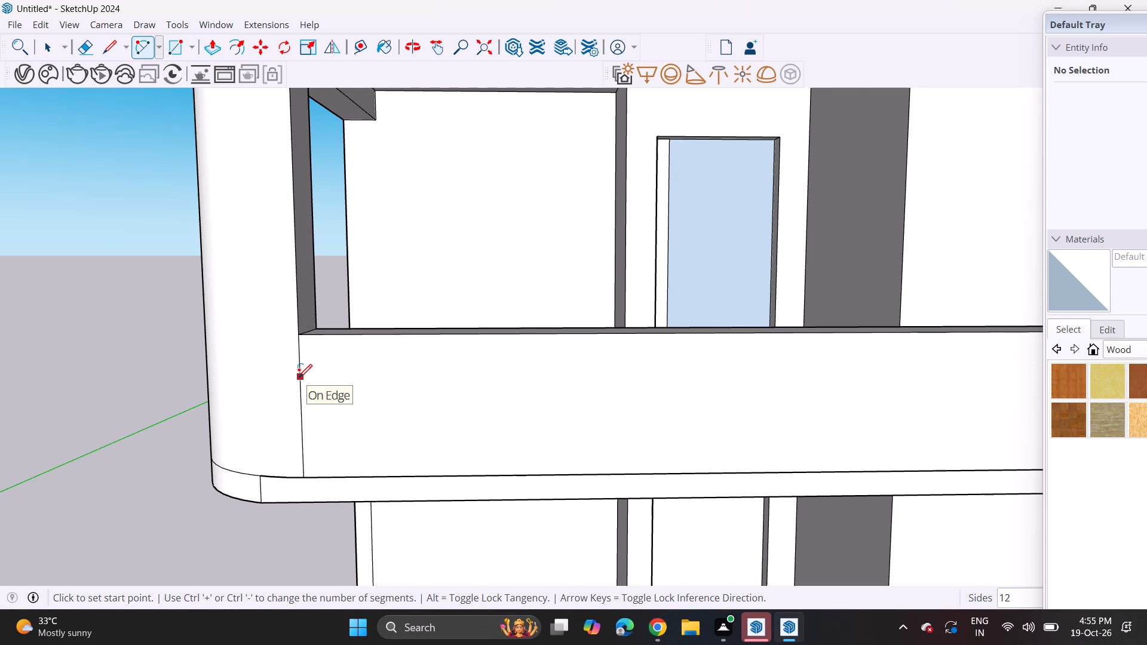
pyautogui.click(299, 377)
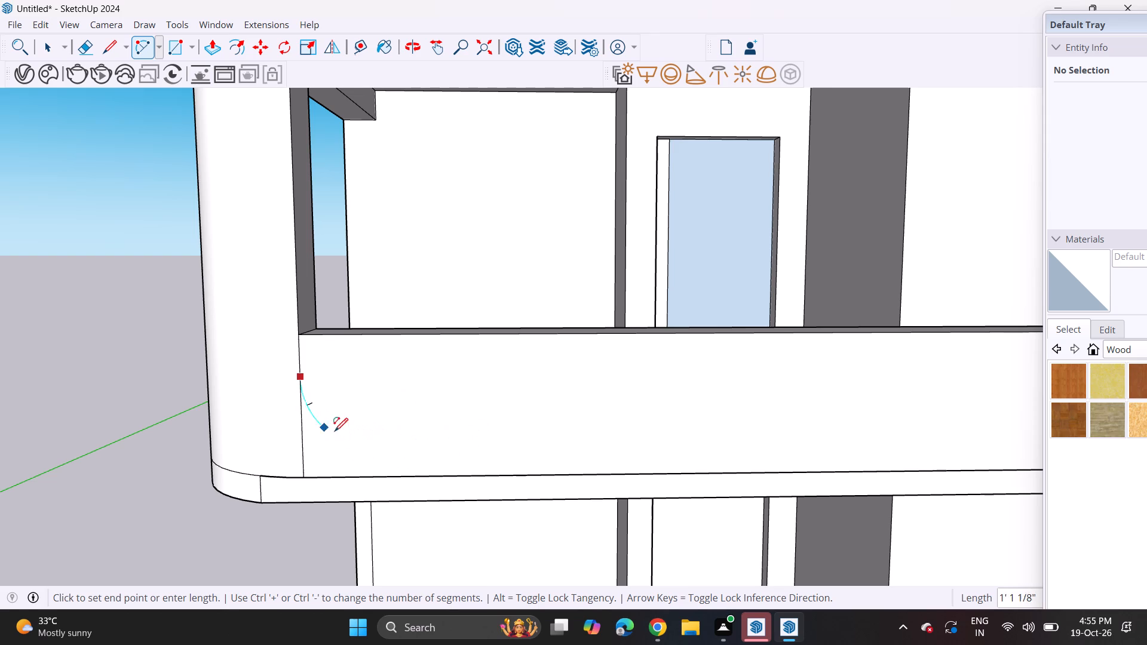
pyautogui.click(363, 440)
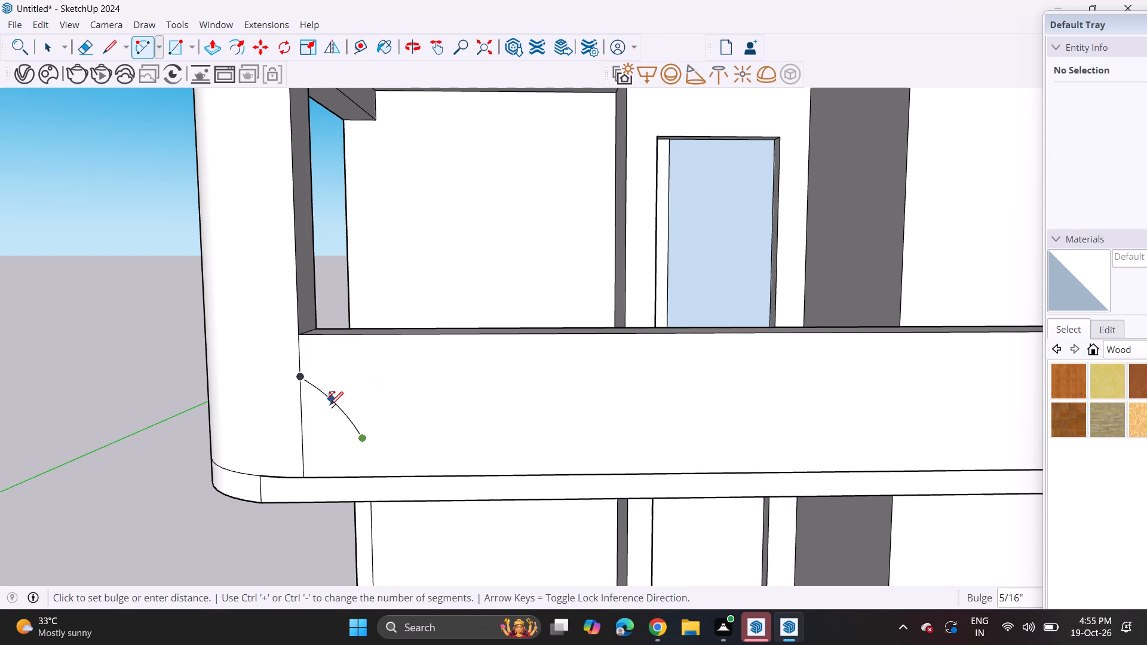
pyautogui.click(329, 428)
# Draw a straight line about 18' 2" long from the arc's lower end across the parapet's front face to its far edge.
pyautogui.click(105, 50)
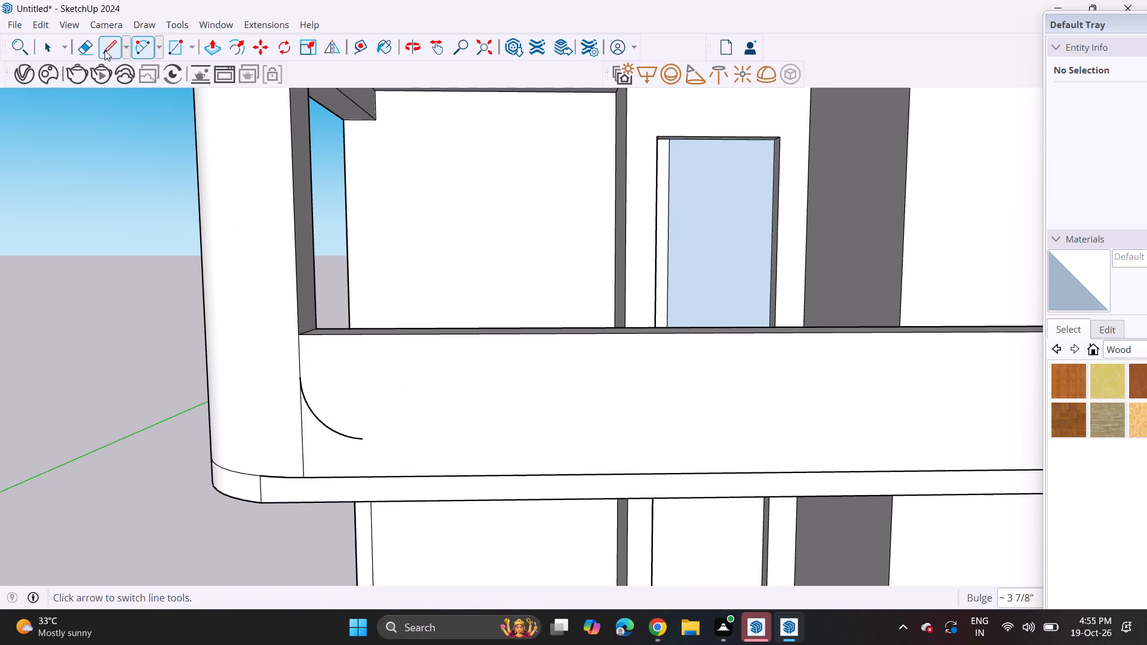
pyautogui.click(363, 440)
pyautogui.scroll(-4, 555, 462)
pyautogui.keyDown('shift'); pyautogui.moveTo(547, 450); pyautogui.dragTo(446, 433, button='middle'); pyautogui.keyUp('shift')
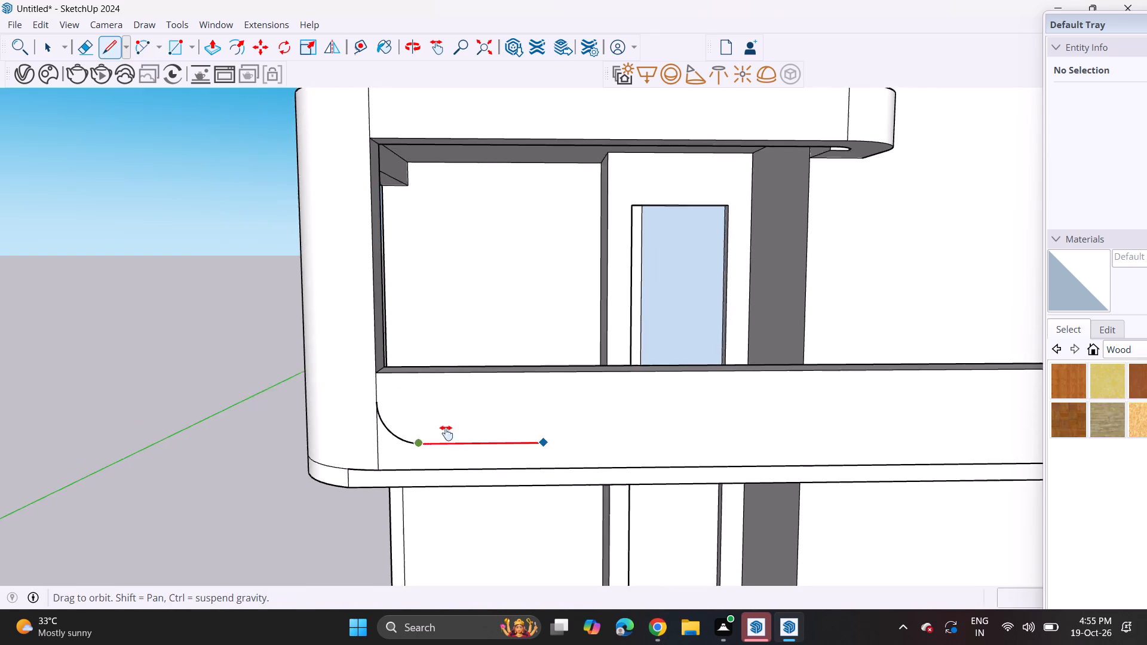
pyautogui.keyDown('shift'); pyautogui.moveTo(446, 433); pyautogui.dragTo(385, 431, button='middle'); pyautogui.keyUp('shift')
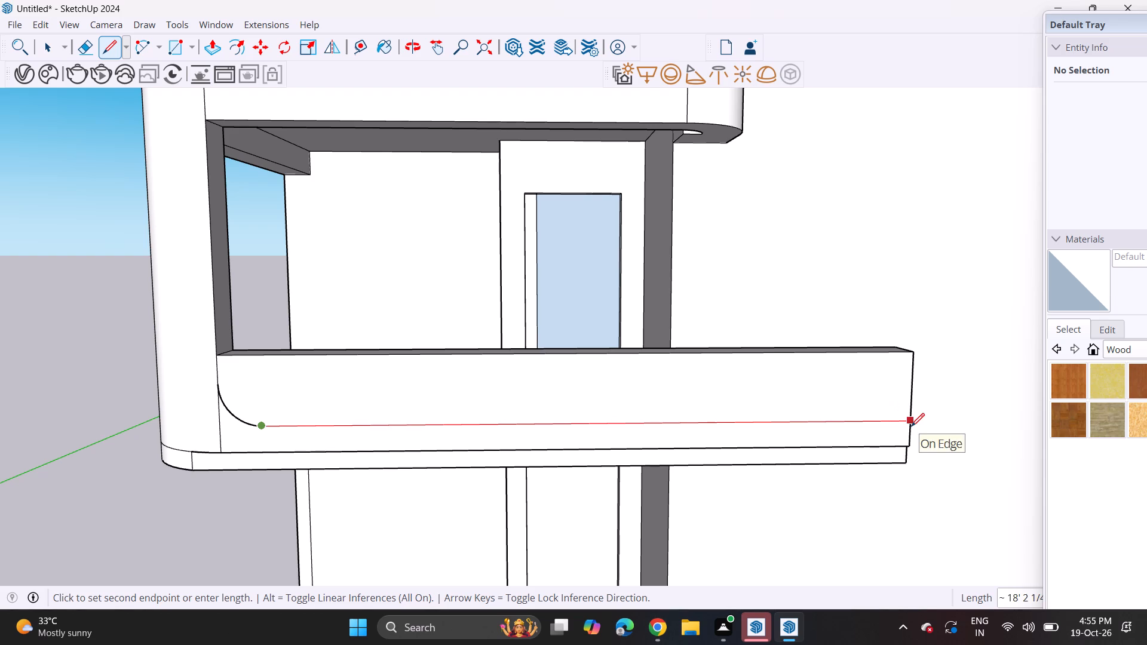
pyautogui.click(911, 426)
# Push/Pull the parapet face above the arc and line about 1' 1 11/16" inward to cut away the upper parapet.
pyautogui.click(213, 39)
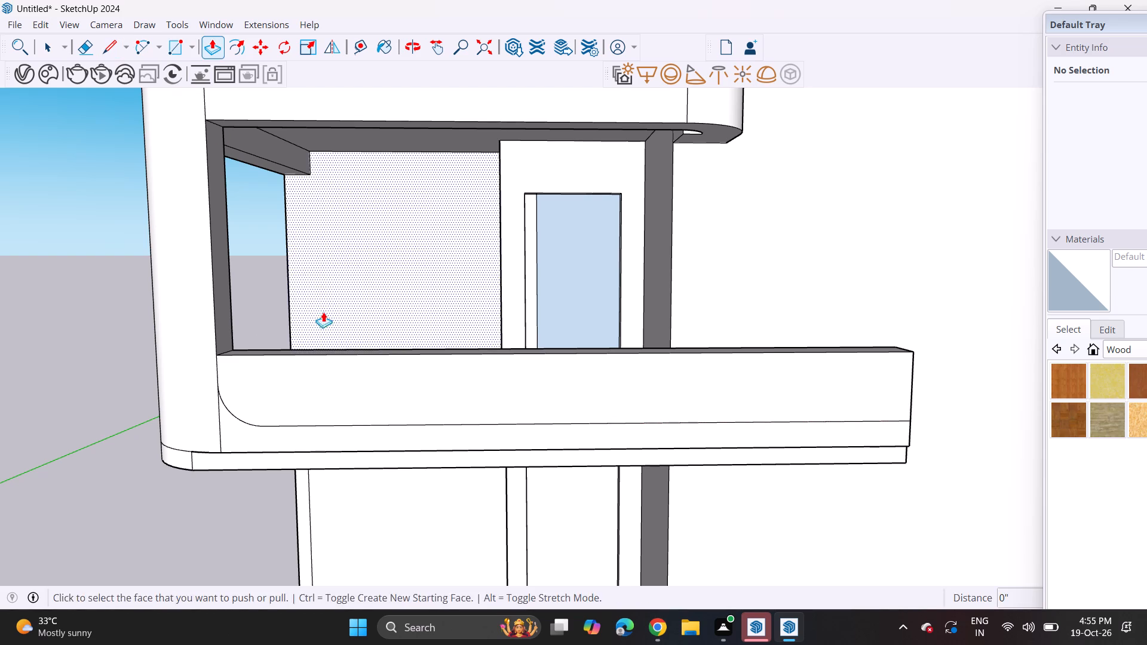
pyautogui.moveTo(321, 315); pyautogui.dragTo(299, 385, button='middle')
pyautogui.click(304, 475)
pyautogui.click(319, 448)
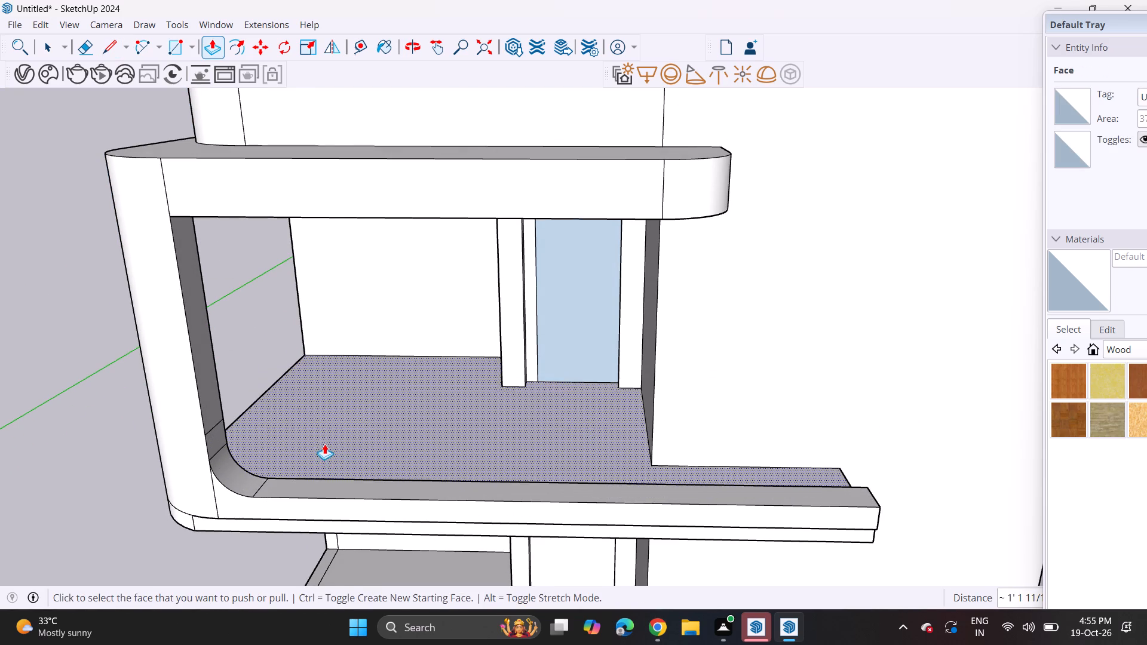
# Push/Pull the narrow underside face of the balcony parapet about 6 3/8" down to the slab's bottom edge.
pyautogui.moveTo(382, 430); pyautogui.dragTo(420, 347, button='middle')
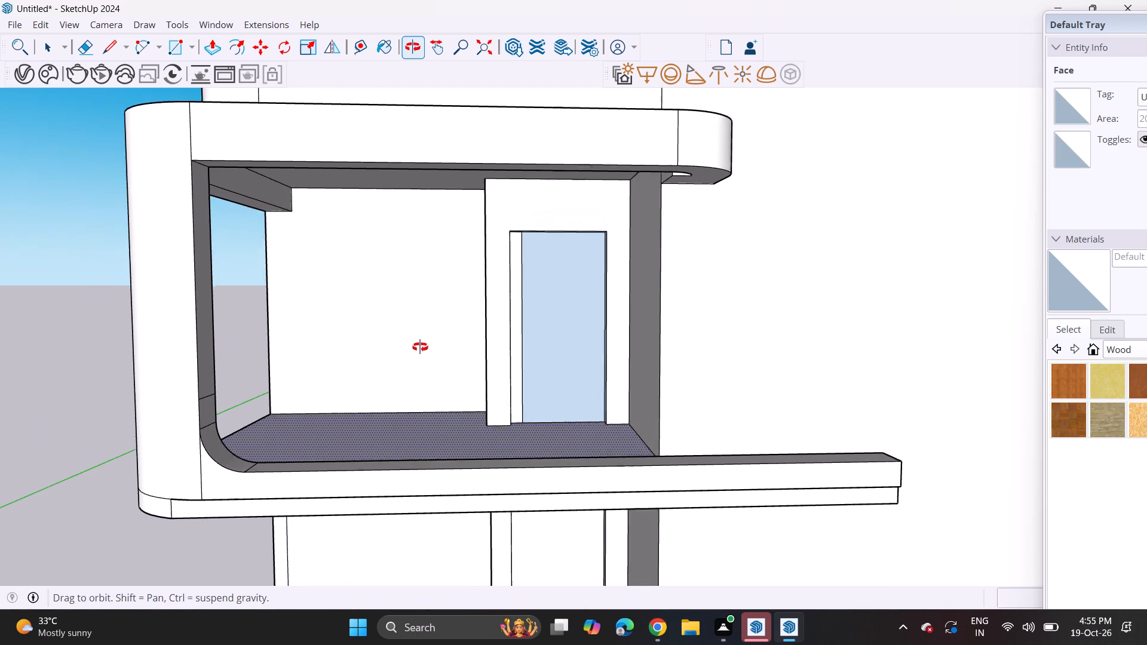
pyautogui.moveTo(420, 347); pyautogui.dragTo(435, 303, button='middle')
pyautogui.scroll(-1, 374, 351)
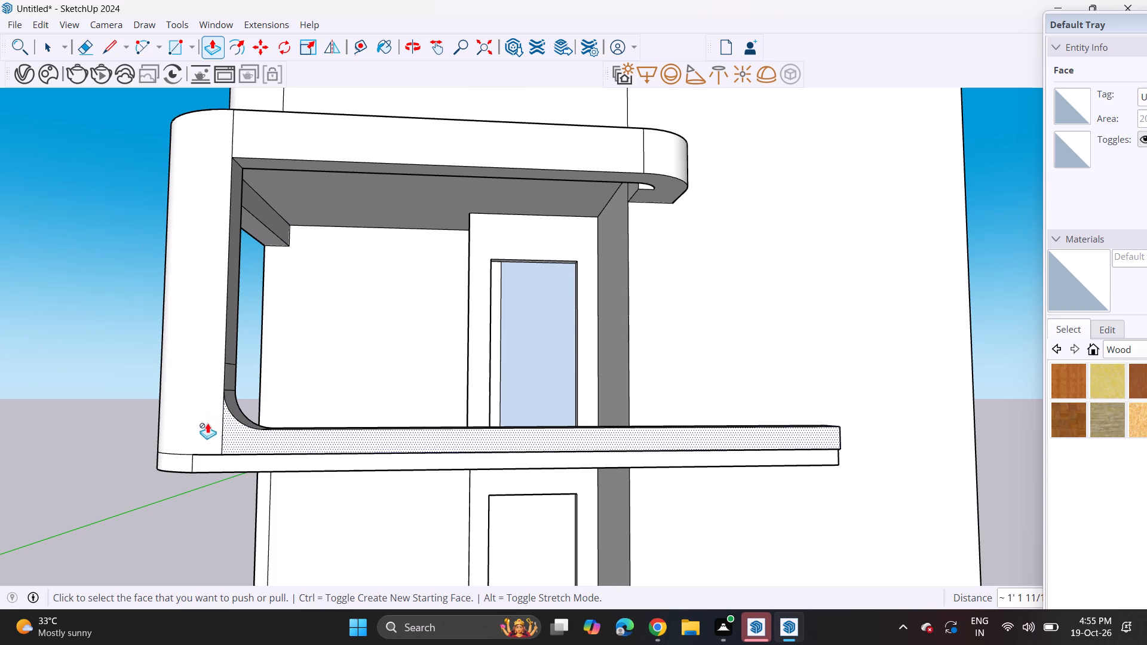
pyautogui.scroll(-3, 219, 431)
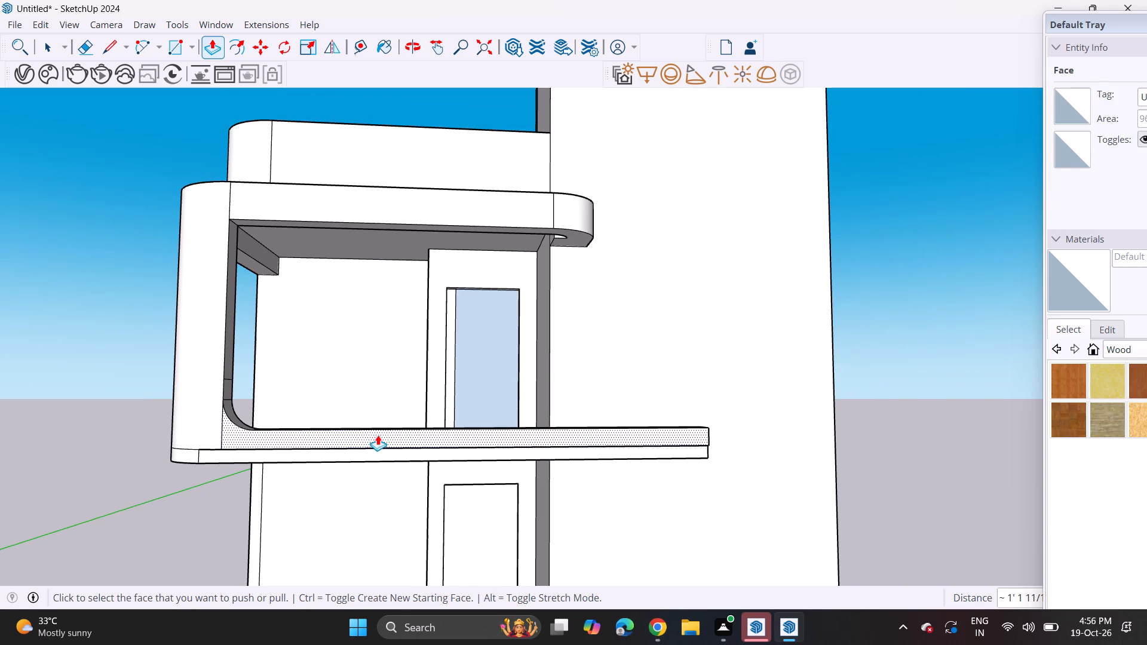
pyautogui.moveTo(385, 446); pyautogui.dragTo(504, 265, button='middle')
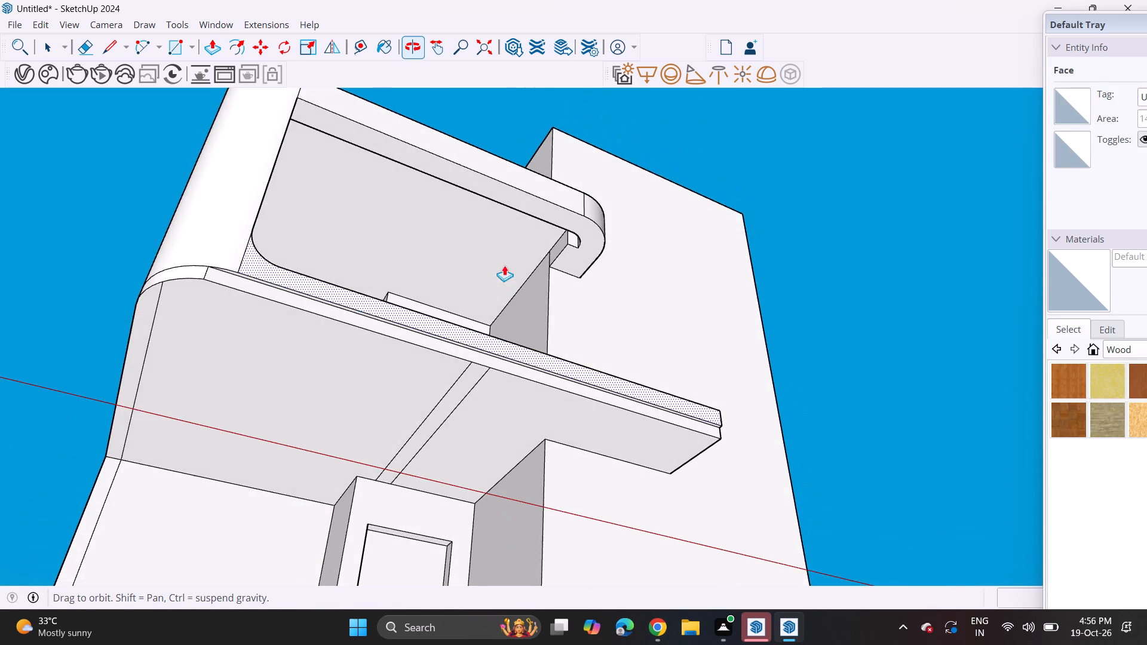
pyautogui.moveTo(504, 265); pyautogui.dragTo(507, 267, button='middle')
pyautogui.scroll(7, 317, 302)
pyautogui.click(310, 295)
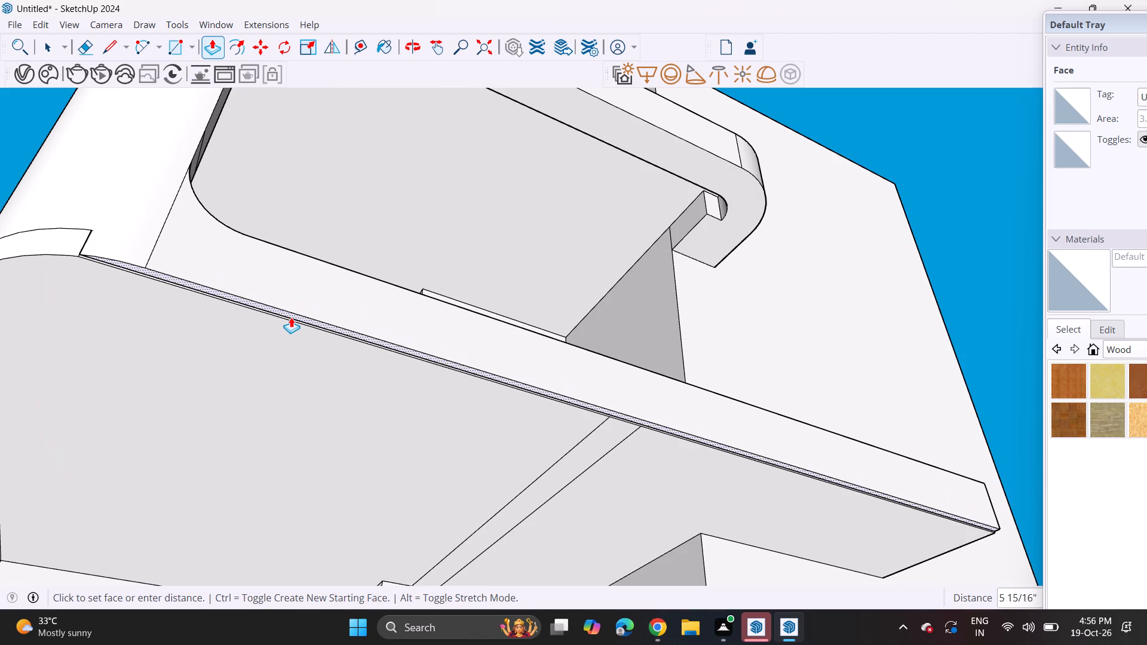
pyautogui.click(59, 252)
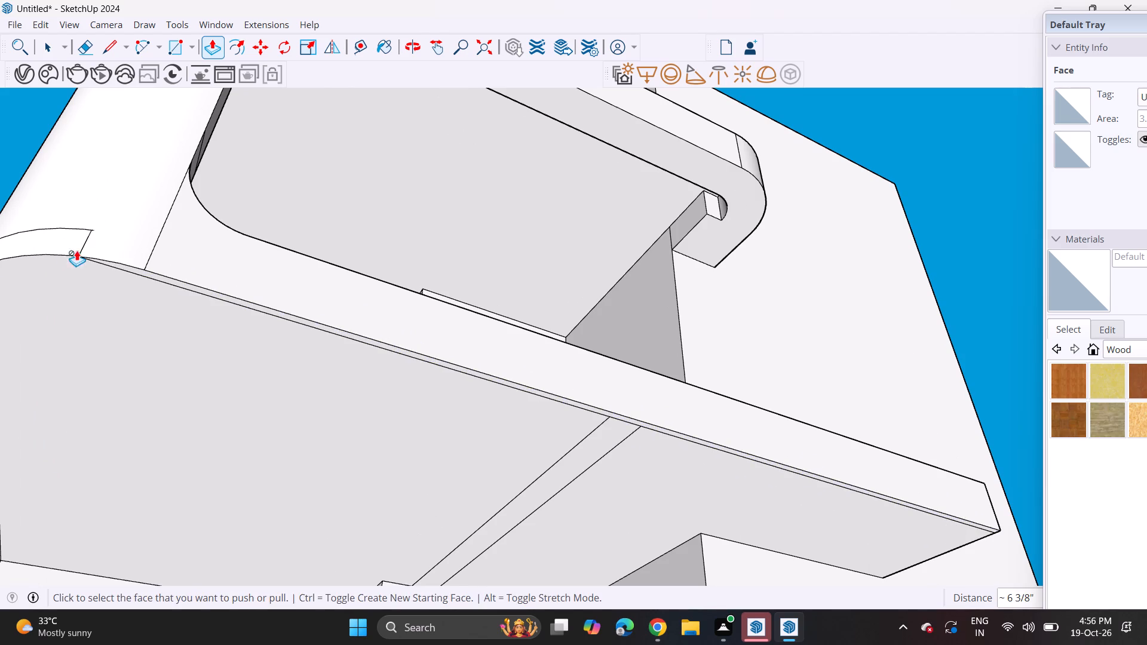
# Erase the leftover curved line and short vertical edge of the slab at the base of the rounded corner column.
pyautogui.moveTo(168, 247); pyautogui.dragTo(72, 441, button='middle')
pyautogui.moveTo(76, 438); pyautogui.dragTo(268, 322, button='middle')
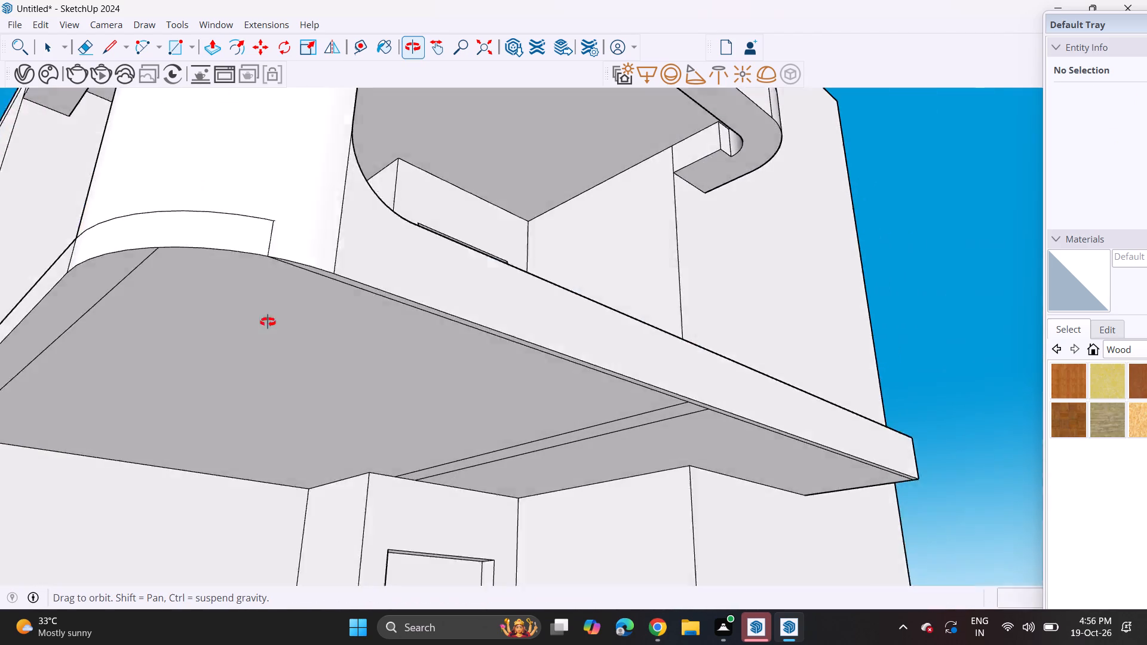
pyautogui.moveTo(268, 322); pyautogui.dragTo(412, 379, button='middle')
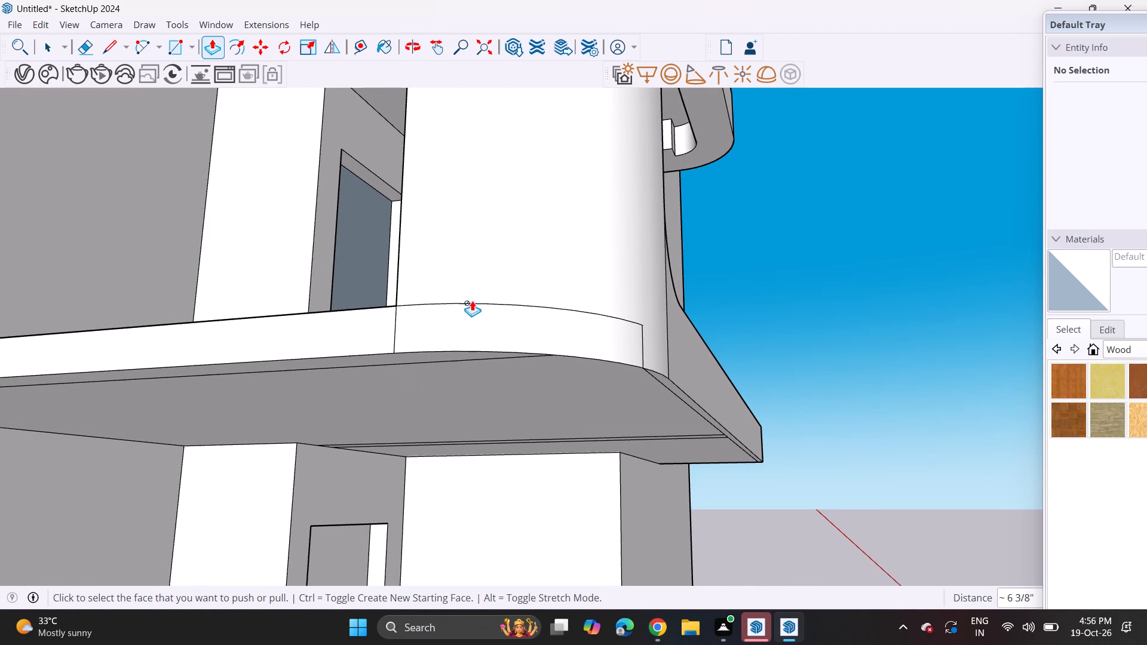
pyautogui.click(93, 51)
pyautogui.moveTo(432, 303); pyautogui.dragTo(434, 309)
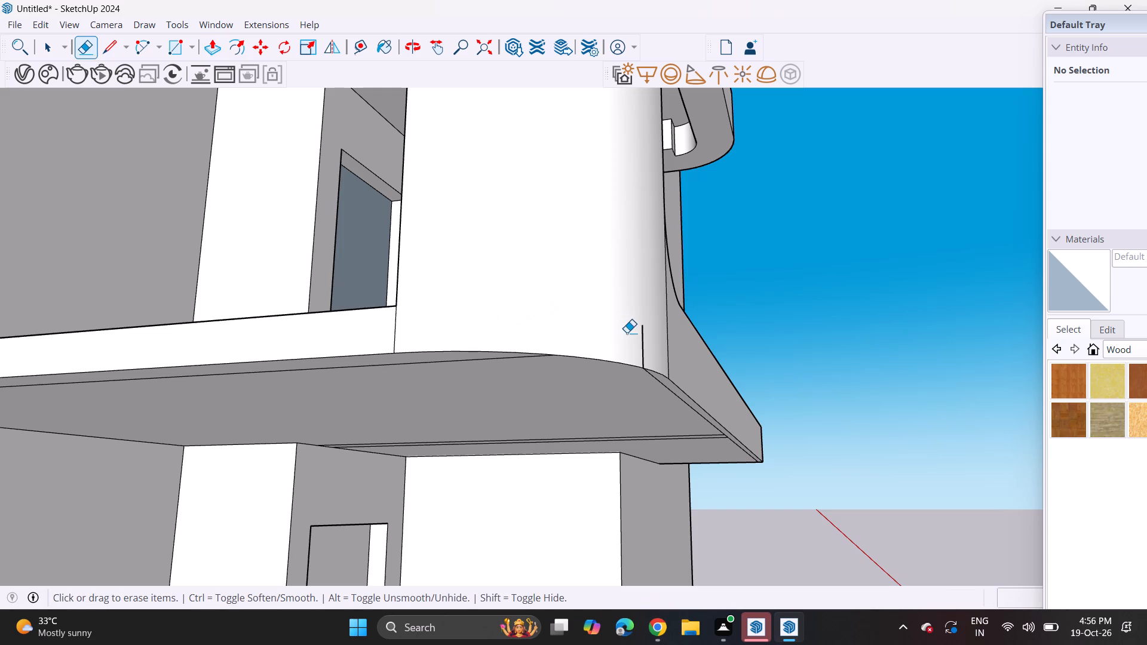
pyautogui.click(646, 335)
pyautogui.moveTo(646, 335); pyautogui.dragTo(633, 340)
pyautogui.click(633, 340)
pyautogui.click(643, 339)
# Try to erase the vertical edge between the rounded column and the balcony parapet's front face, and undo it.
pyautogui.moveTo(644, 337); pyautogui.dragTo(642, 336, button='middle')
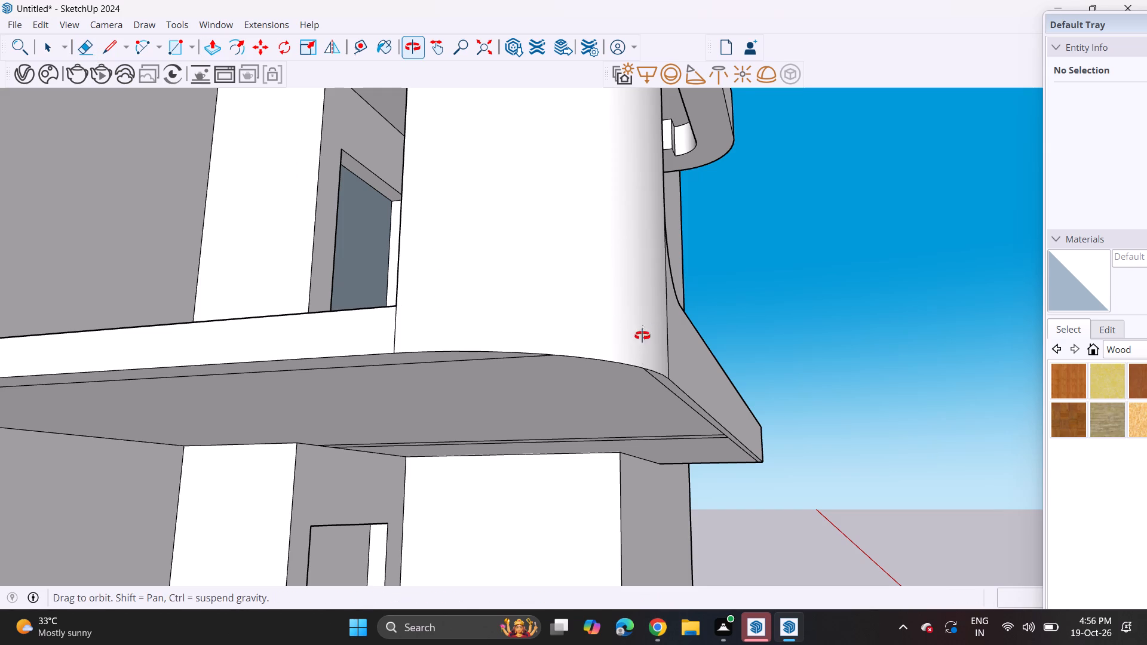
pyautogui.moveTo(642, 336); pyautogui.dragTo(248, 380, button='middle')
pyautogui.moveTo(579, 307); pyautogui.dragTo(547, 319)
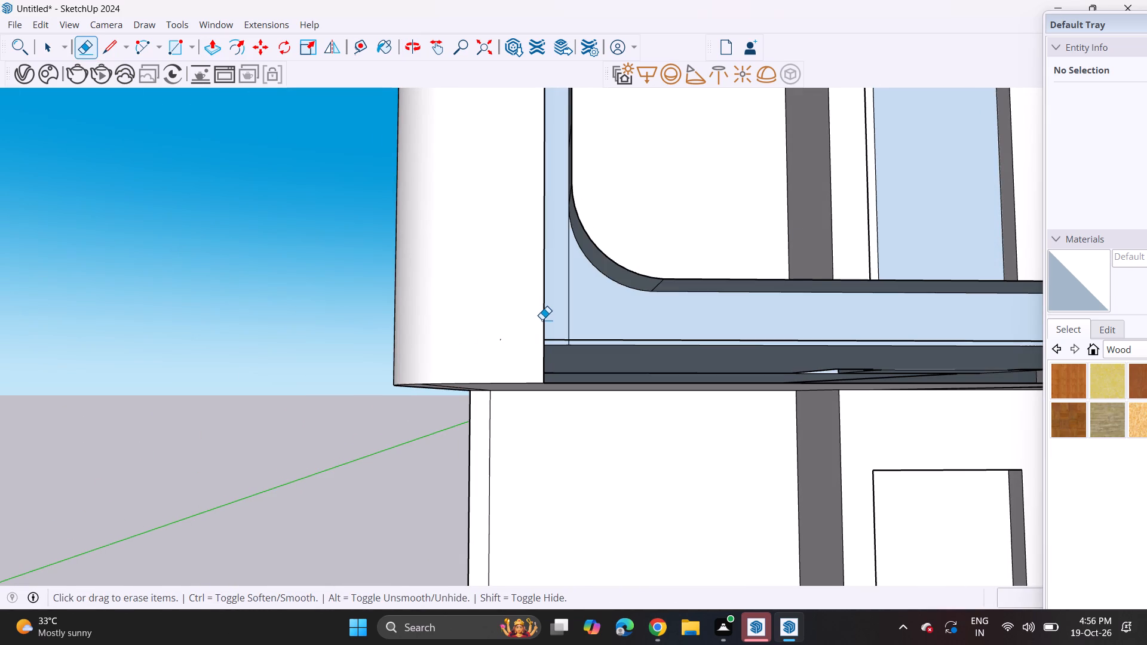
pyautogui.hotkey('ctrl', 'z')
# Raise the narrow rear edge strip of the roof terrace about 3' 10 1/8" to the height of the side parapet.
pyautogui.scroll(-7, 544, 312)
pyautogui.keyDown('shift'); pyautogui.moveTo(612, 277); pyautogui.dragTo(571, 285, button='middle'); pyautogui.keyUp('shift')
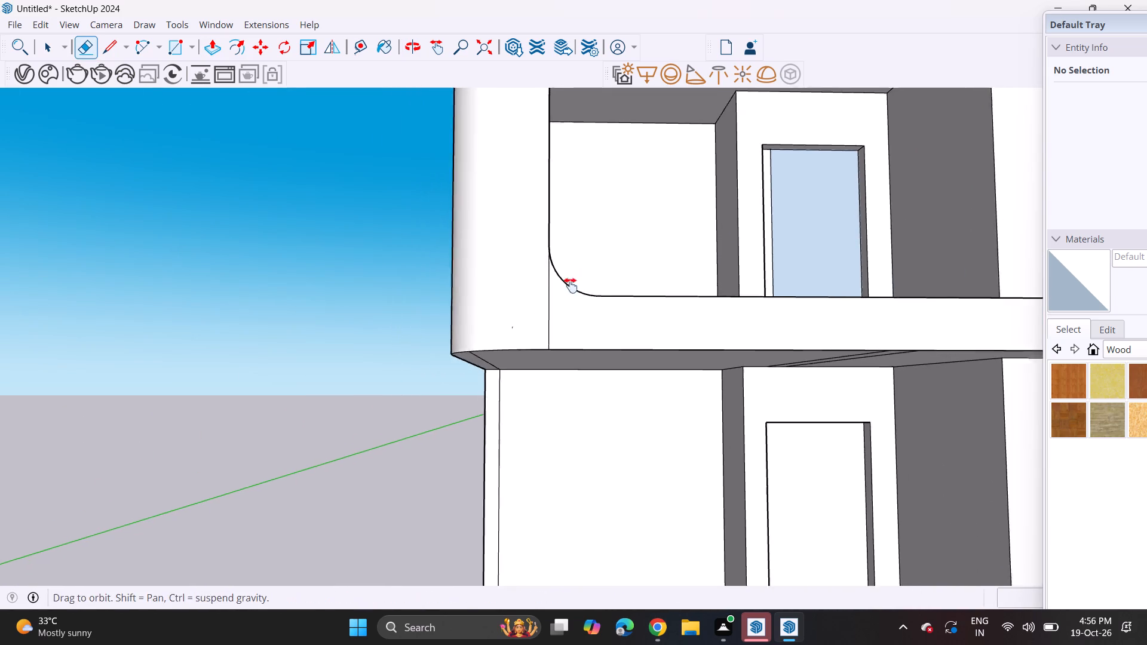
pyautogui.keyDown('shift'); pyautogui.moveTo(571, 285); pyautogui.dragTo(342, 290, button='middle'); pyautogui.keyUp('shift')
pyautogui.scroll(-7, 302, 291)
pyautogui.moveTo(301, 287); pyautogui.dragTo(334, 318, button='middle')
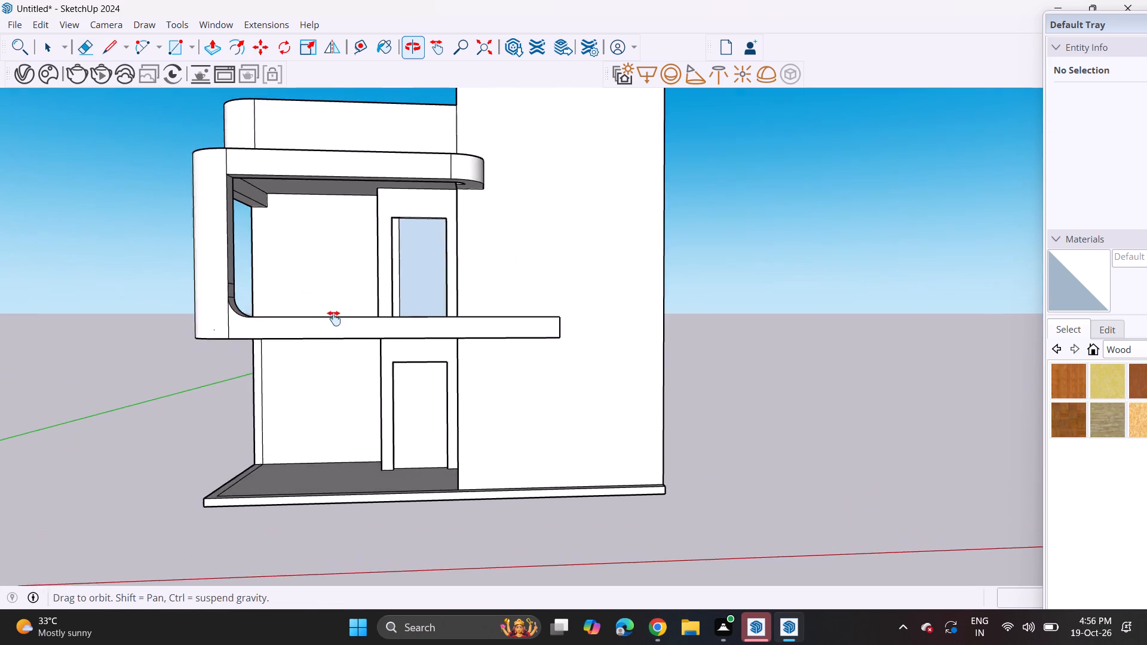
pyautogui.moveTo(334, 318); pyautogui.dragTo(428, 365, button='middle')
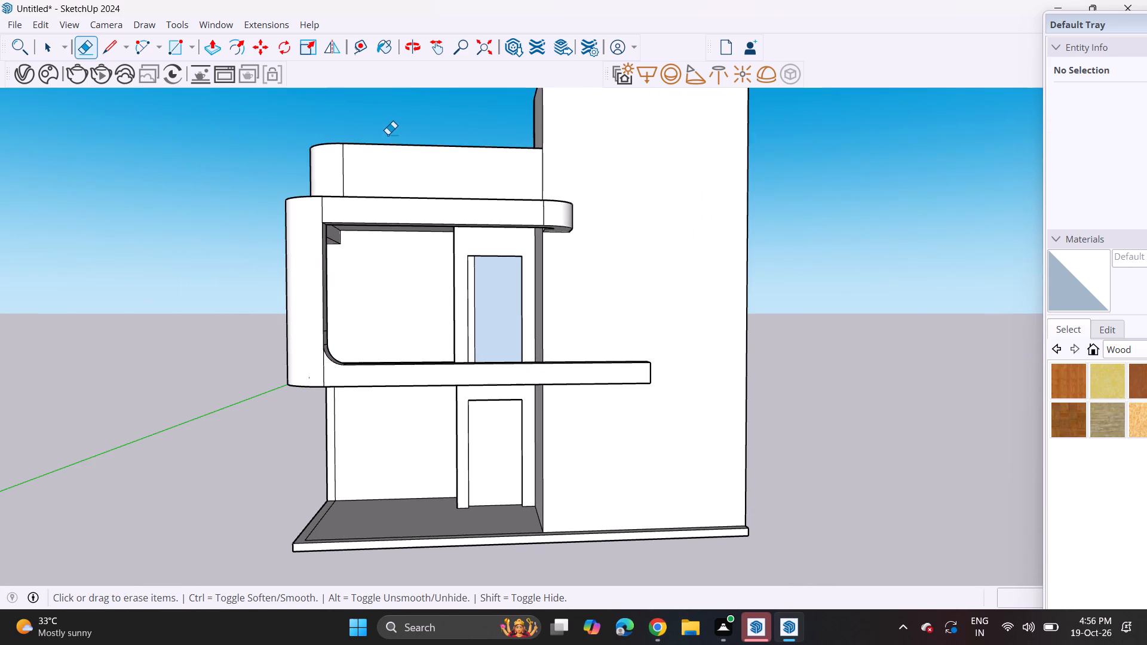
pyautogui.moveTo(387, 128); pyautogui.dragTo(474, 278, button='middle')
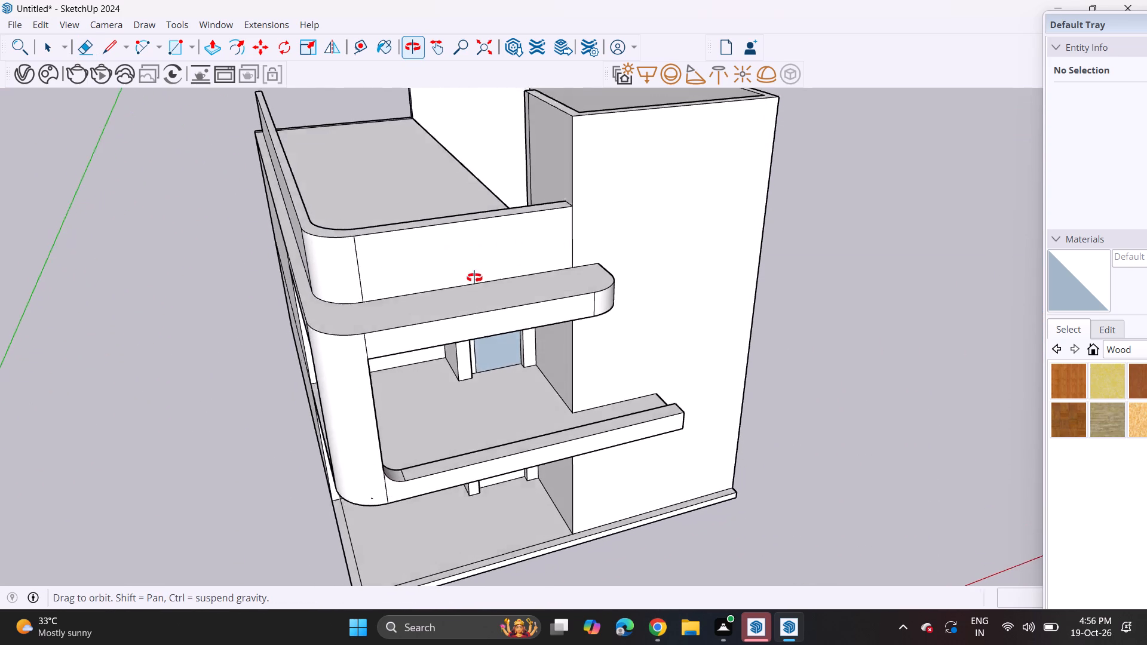
pyautogui.moveTo(474, 278); pyautogui.dragTo(473, 285, button='middle')
pyautogui.moveTo(418, 215); pyautogui.dragTo(490, 296, button='middle')
pyautogui.moveTo(345, 186); pyautogui.dragTo(508, 193, button='middle')
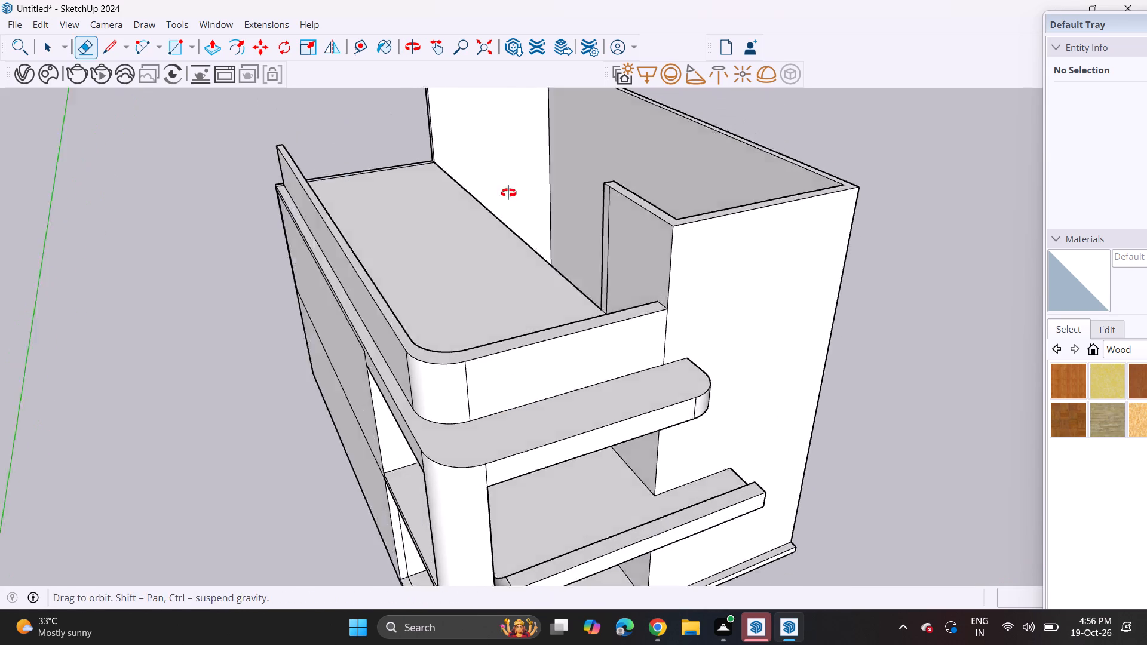
pyautogui.moveTo(508, 193); pyautogui.dragTo(826, 165, button='middle')
pyautogui.moveTo(46, 405); pyautogui.dragTo(566, 347, button='middle')
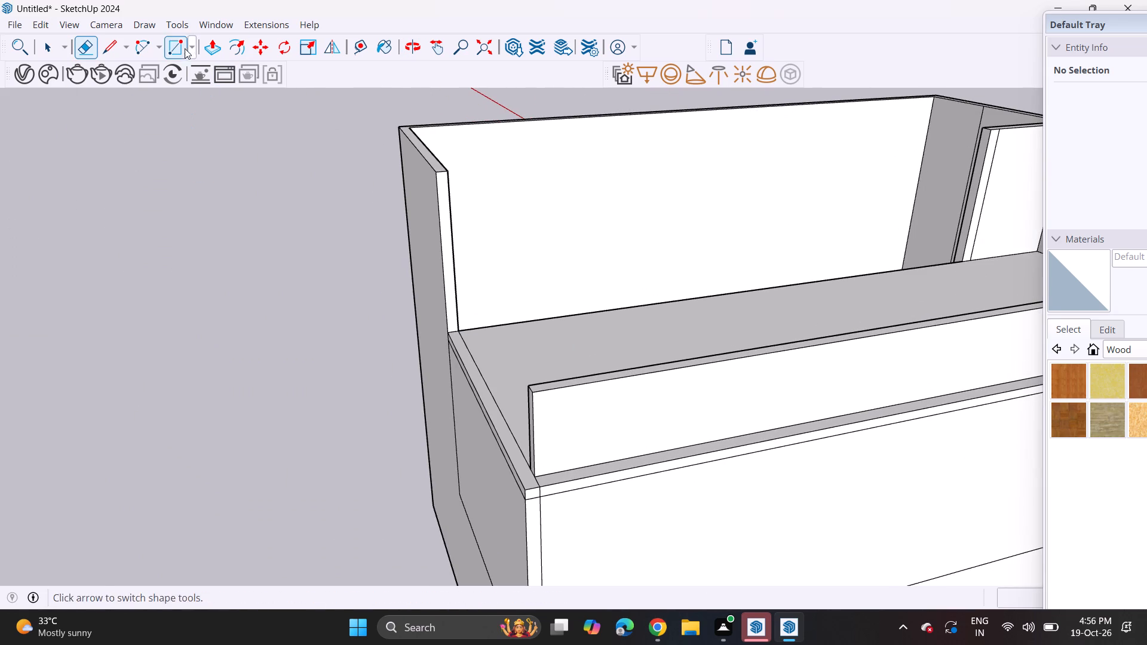
pyautogui.click(207, 41)
pyautogui.click(501, 423)
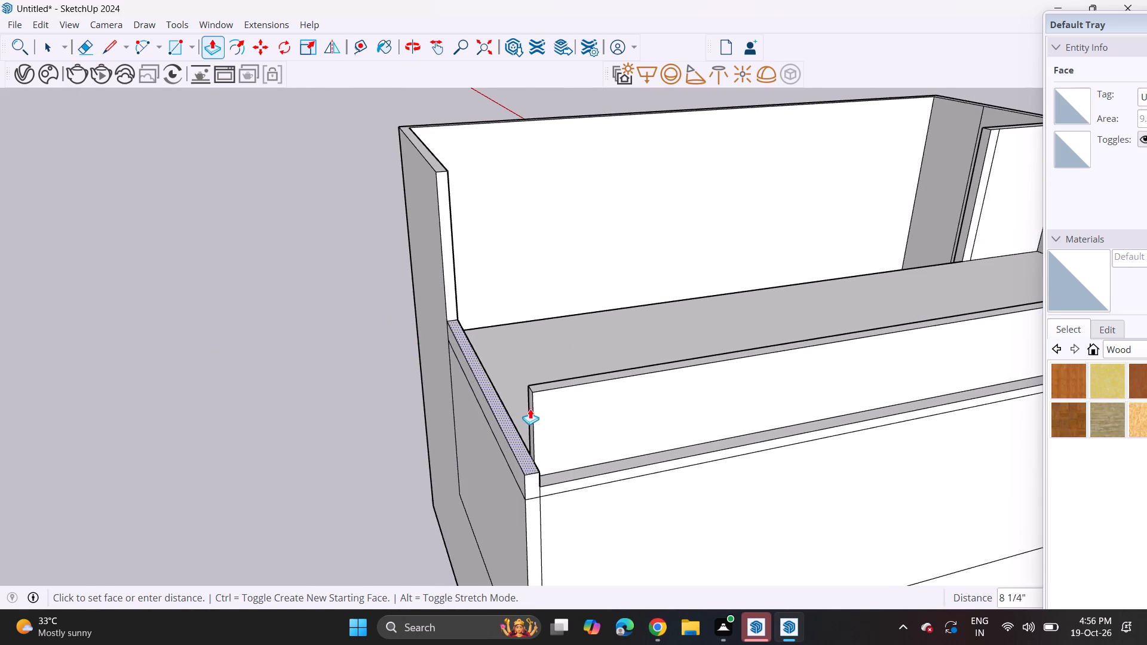
pyautogui.click(536, 395)
# Push/Pull the rear terrace wall's top face up 5 7/16" as a new starting face, forming a separate band.
pyautogui.moveTo(539, 357); pyautogui.dragTo(360, 395, button='middle')
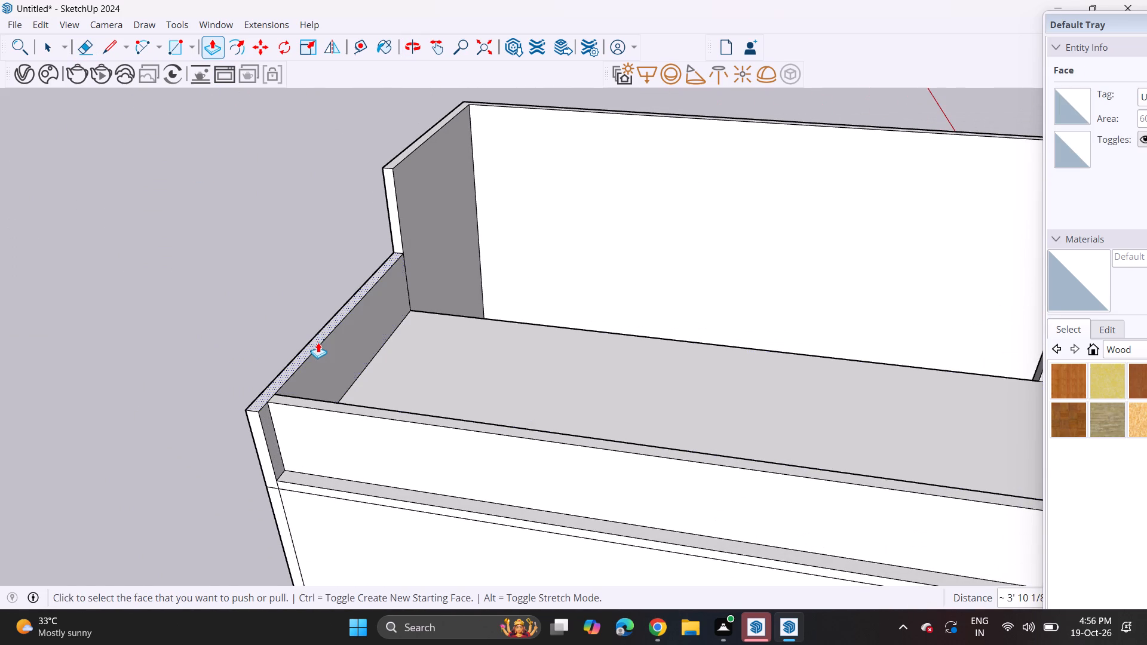
pyautogui.click(318, 336)
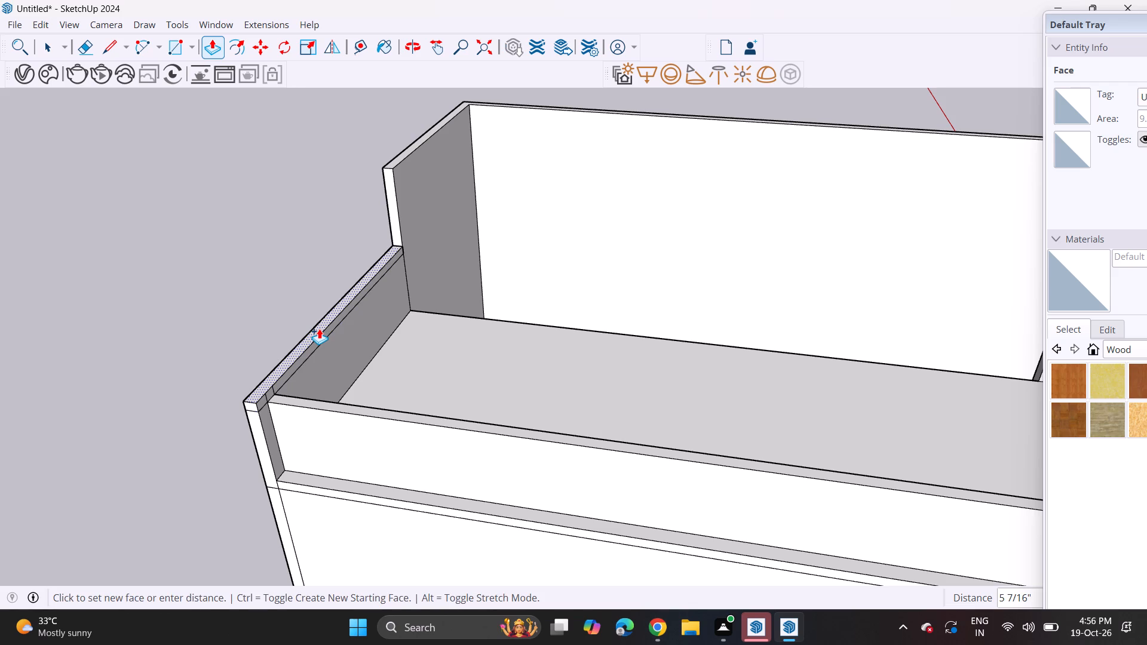
pyautogui.click(319, 328)
# Erase the two short vertical edges on the inner side of the top band where it meets the side parapet.
pyautogui.middleClick(335, 328)
pyautogui.scroll(10, 303, 352)
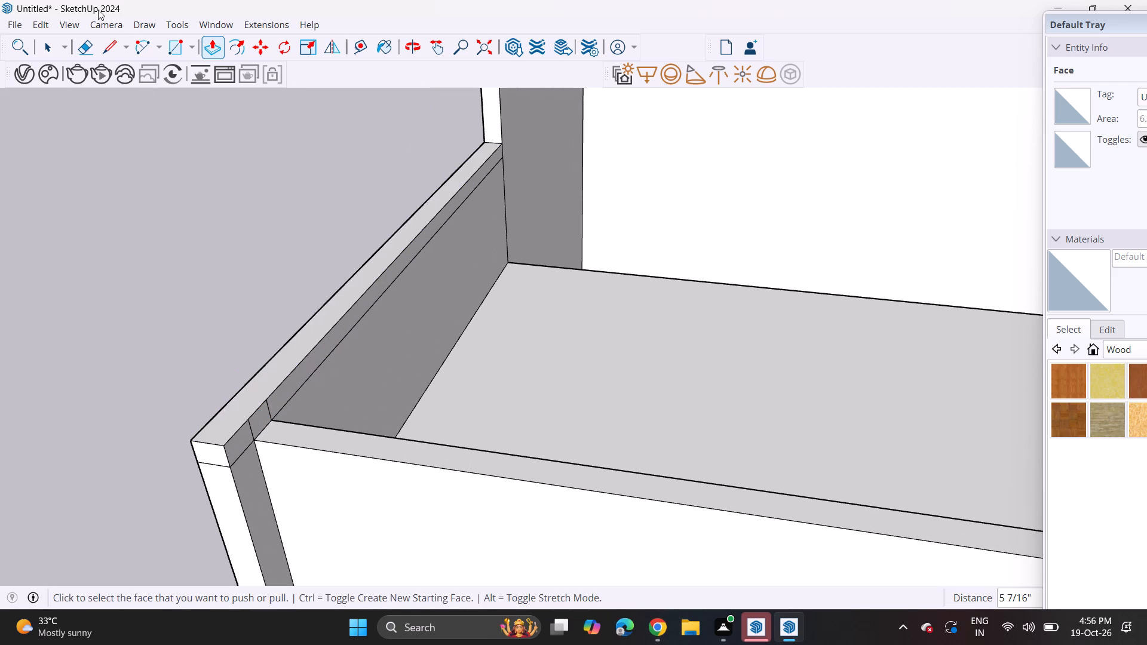
pyautogui.click(84, 45)
pyautogui.scroll(3, 232, 444)
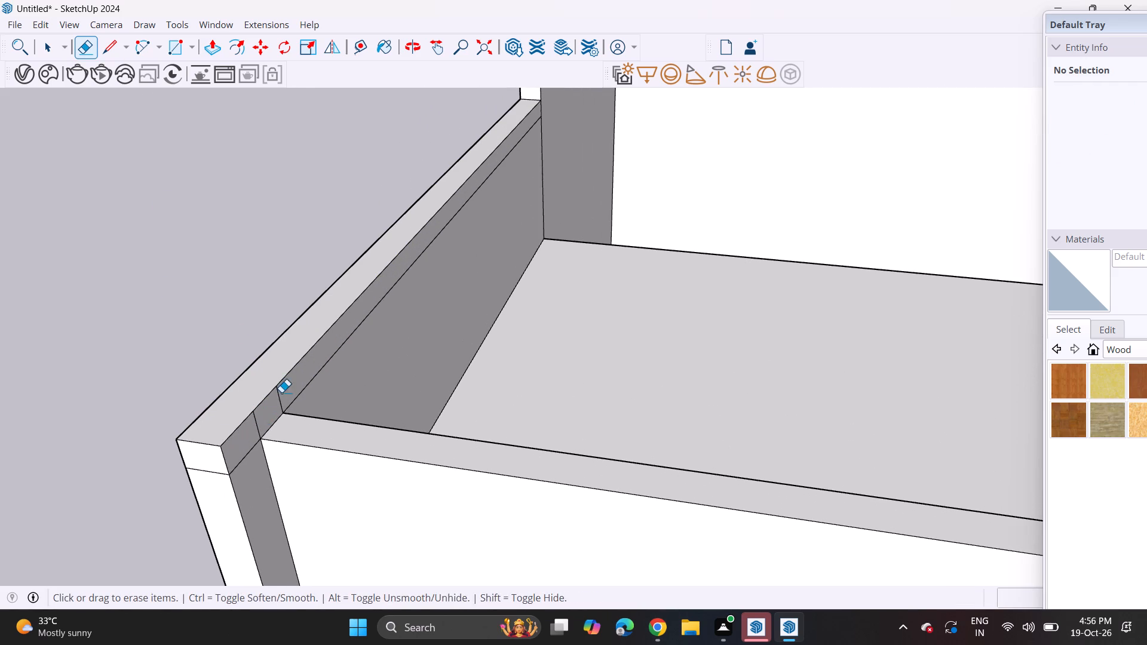
pyautogui.moveTo(281, 392); pyautogui.dragTo(237, 426)
pyautogui.hotkey('ctrl', 'z')
pyautogui.moveTo(282, 403); pyautogui.dragTo(271, 408)
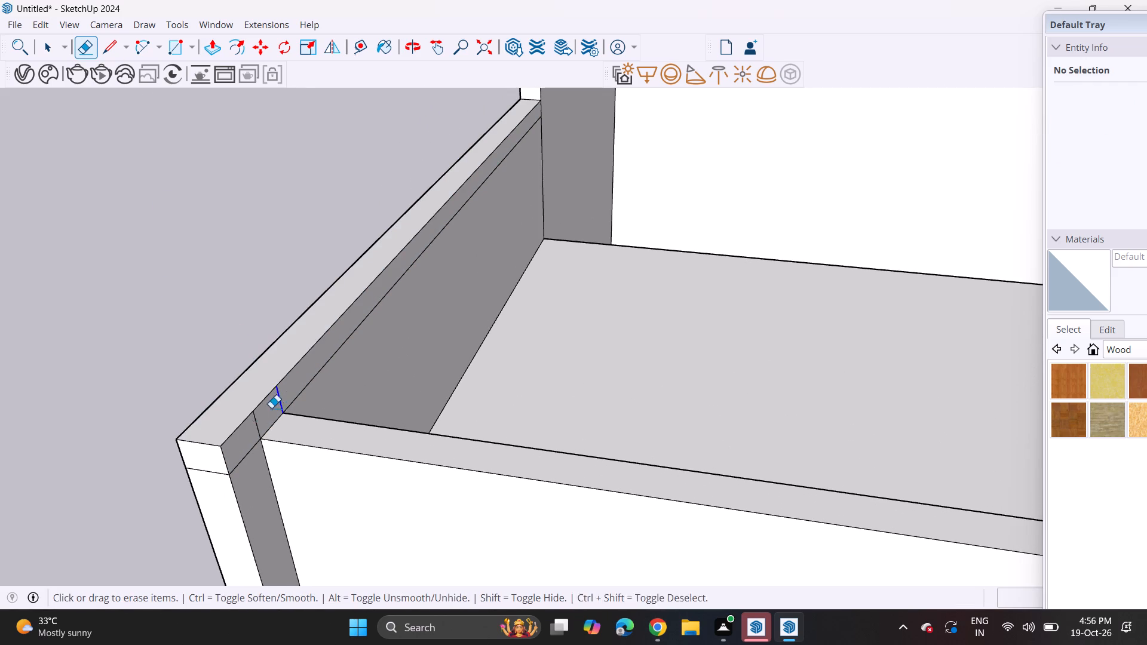
pyautogui.moveTo(271, 408); pyautogui.dragTo(244, 424)
pyautogui.hotkey('ctrl', 'z')
pyautogui.moveTo(277, 405); pyautogui.dragTo(286, 394)
pyautogui.moveTo(259, 422); pyautogui.dragTo(250, 437)
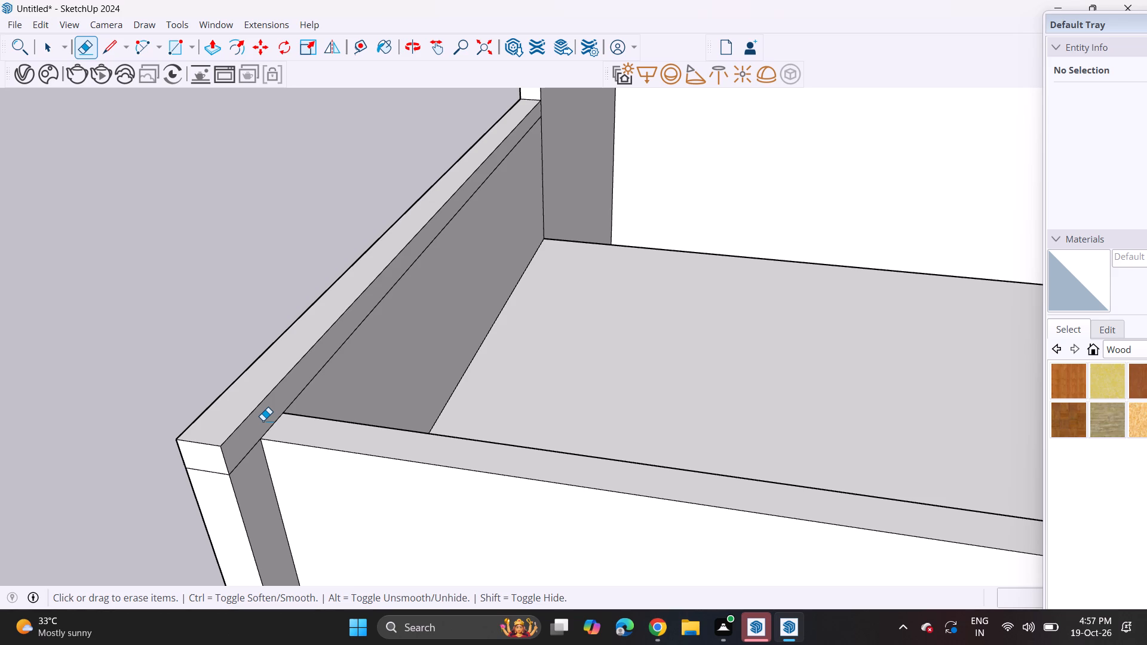
# Push/Pull the rear top band's inner face about 45' 3 1/4" towards the front to form the roof slab over the terrace.
pyautogui.click(212, 53)
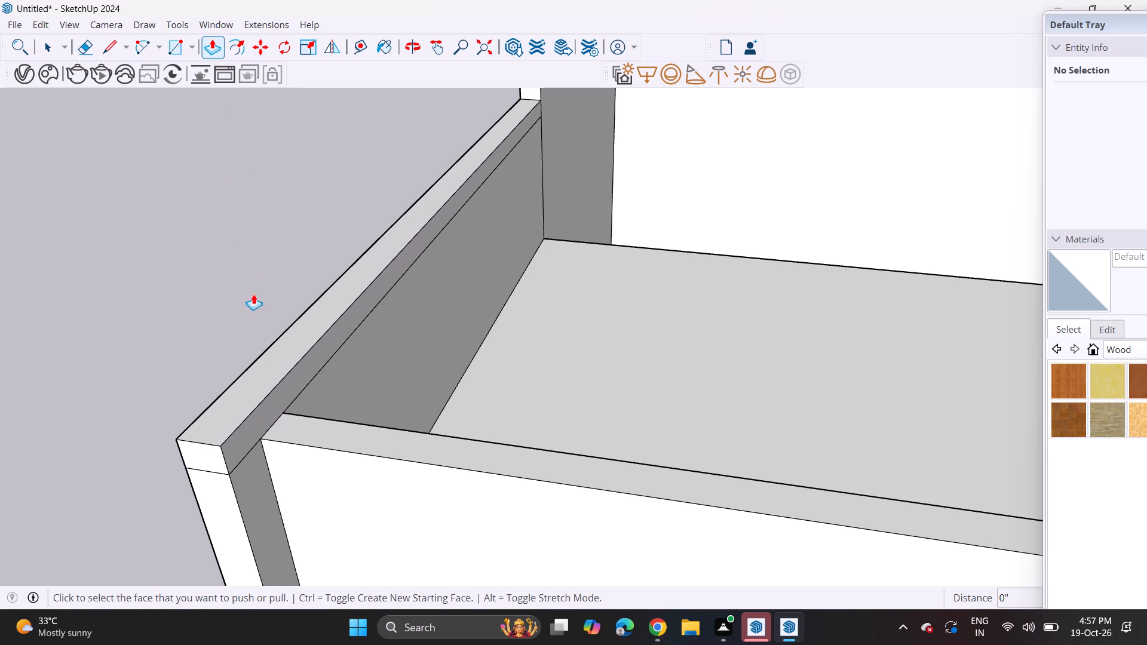
pyautogui.click(292, 397)
pyautogui.scroll(-5, 416, 423)
pyautogui.moveTo(439, 411); pyautogui.dragTo(219, 312, button='middle')
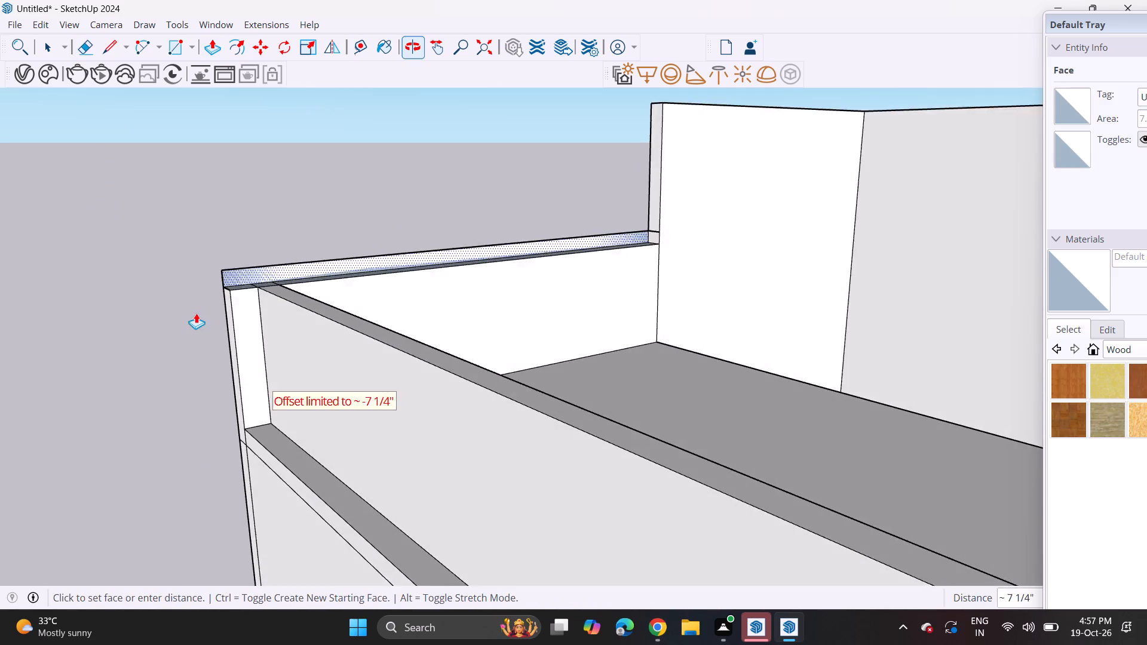
pyautogui.scroll(-4, 204, 328)
pyautogui.scroll(-2, 304, 368)
pyautogui.moveTo(421, 411); pyautogui.dragTo(296, 338, button='middle')
pyautogui.scroll(-10, 276, 346)
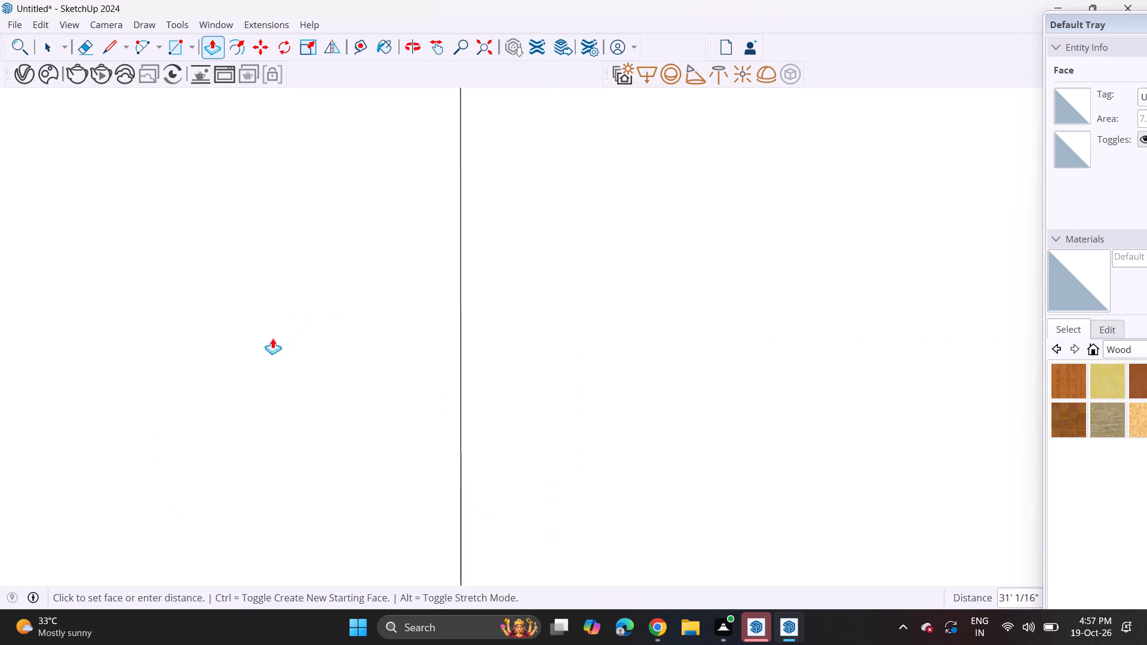
pyautogui.scroll(-4, 272, 338)
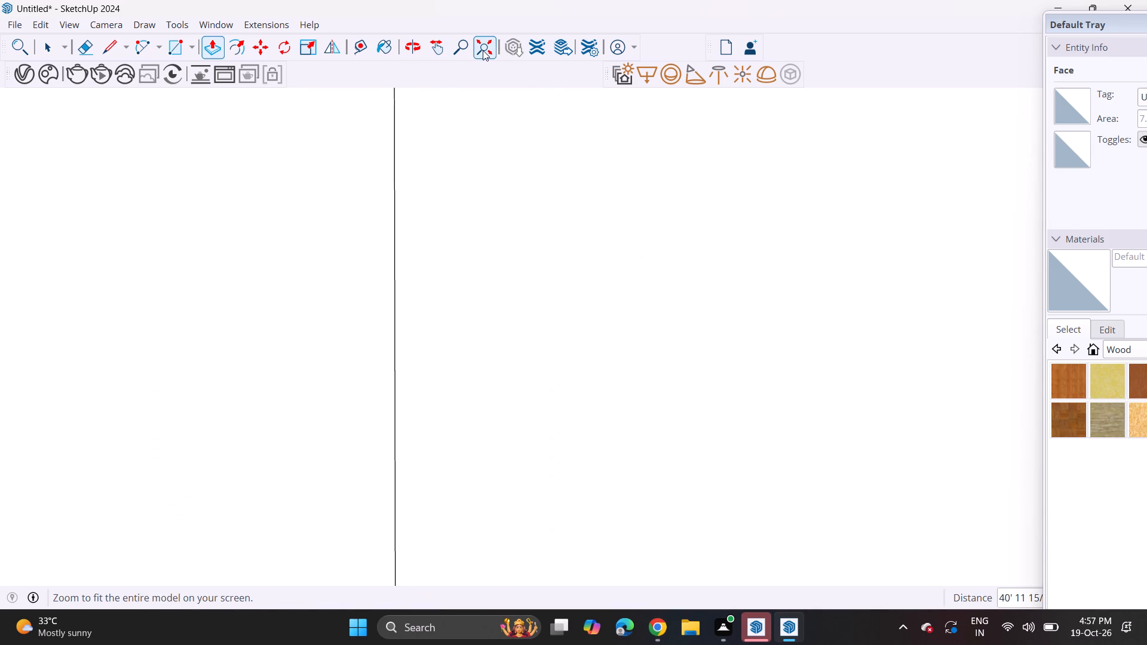
pyautogui.click(483, 50)
pyautogui.moveTo(739, 174); pyautogui.dragTo(709, 233, button='middle')
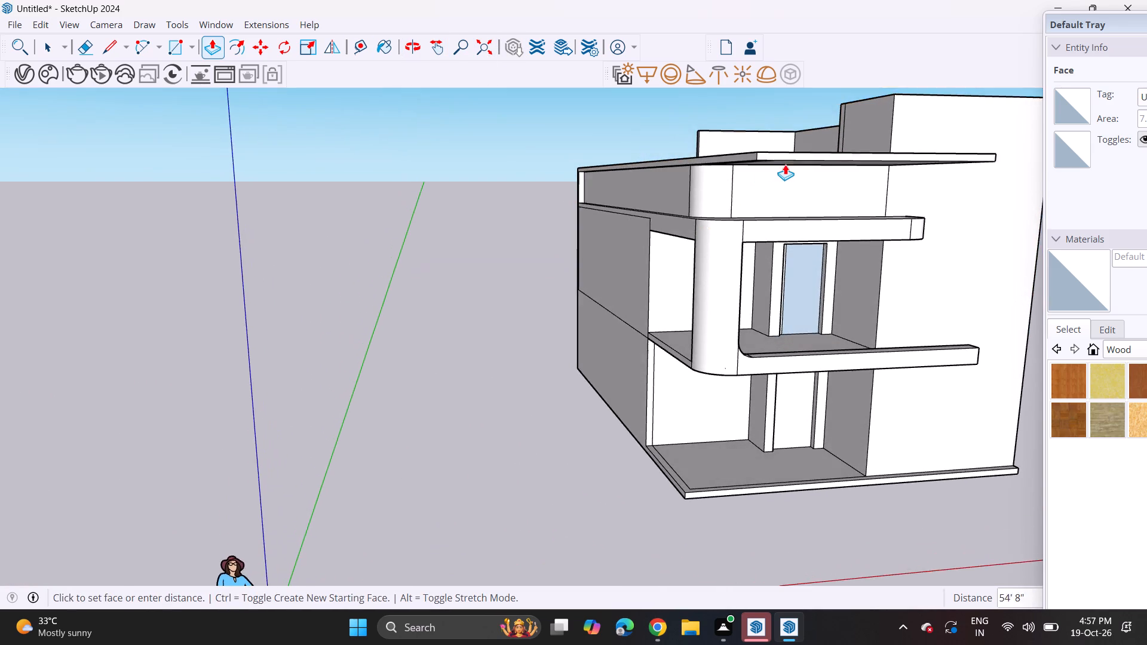
pyautogui.scroll(4, 785, 164)
pyautogui.moveTo(786, 165); pyautogui.dragTo(707, 185, button='middle')
pyautogui.moveTo(751, 181); pyautogui.dragTo(1070, 186, button='middle')
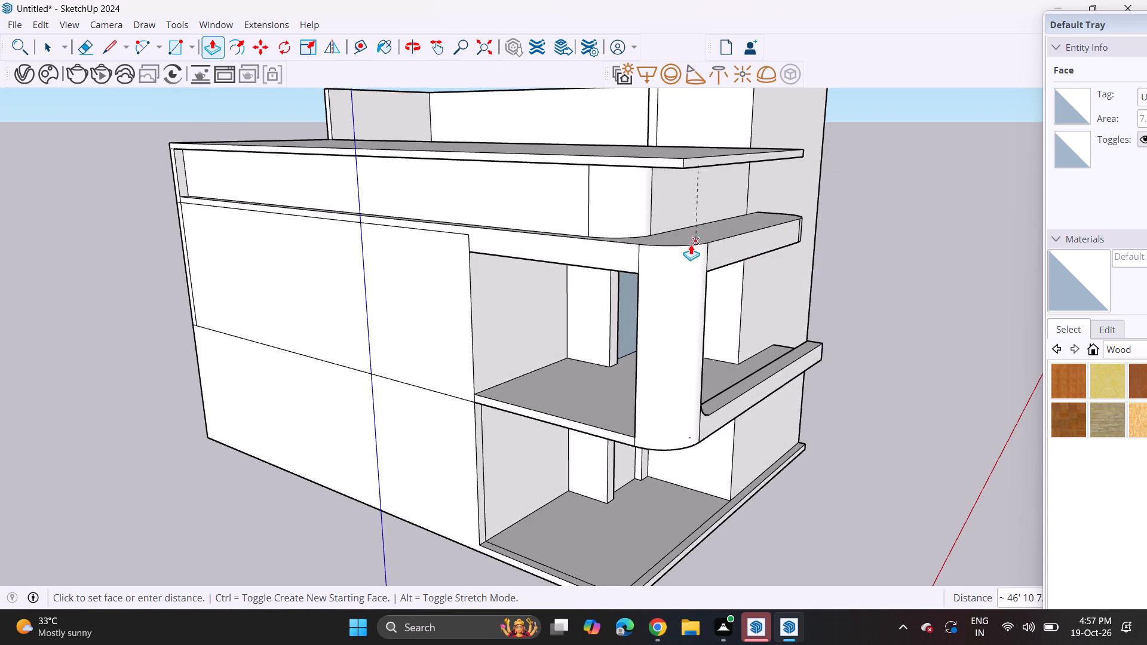
pyautogui.scroll(2, 690, 244)
pyautogui.moveTo(678, 213); pyautogui.dragTo(798, 177, button='middle')
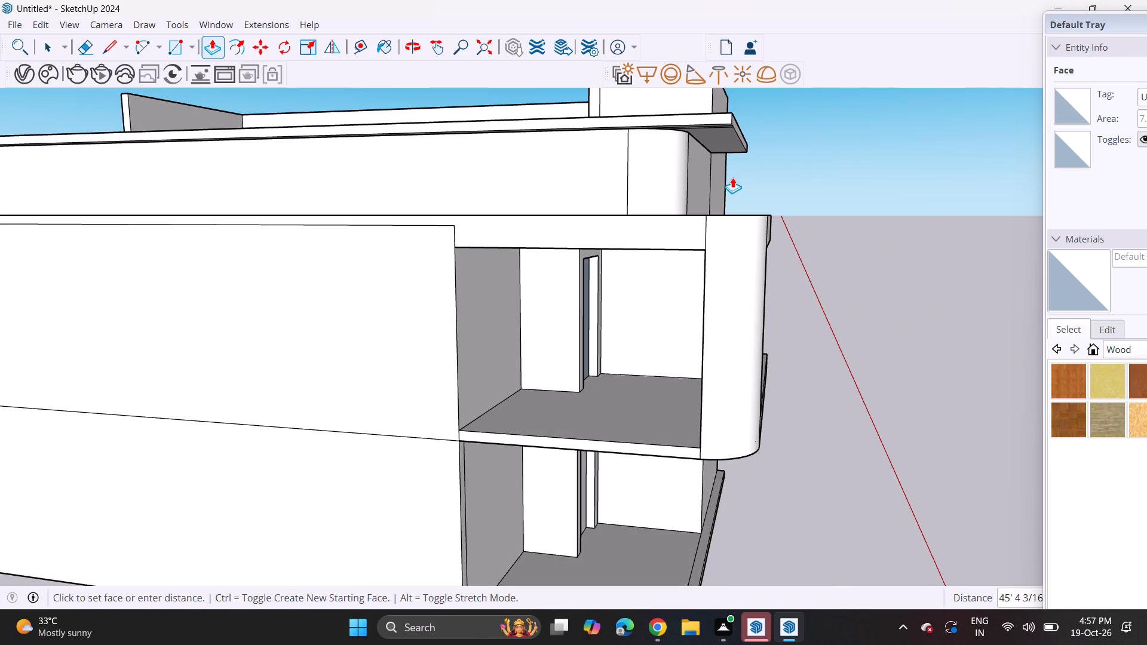
pyautogui.click(731, 176)
# Push the roof slab's front end face back 8 15/16" to reduce its overhang beyond the rounded upper wall.
pyautogui.moveTo(736, 145); pyautogui.dragTo(709, 199, button='middle')
pyautogui.scroll(4, 722, 156)
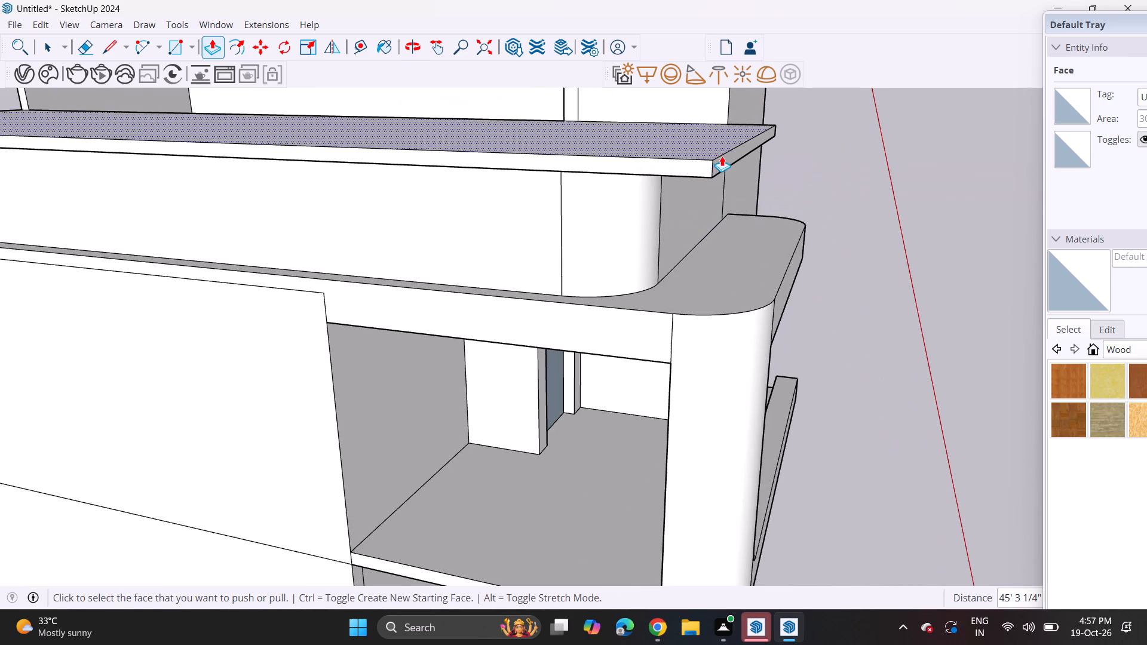
pyautogui.click(720, 164)
pyautogui.click(695, 157)
# Extend the roof slab's narrow end face 1' 8 3/8" across the tower's front, level with the end of the rounded slab below.
pyautogui.moveTo(740, 139); pyautogui.dragTo(675, 164, button='middle')
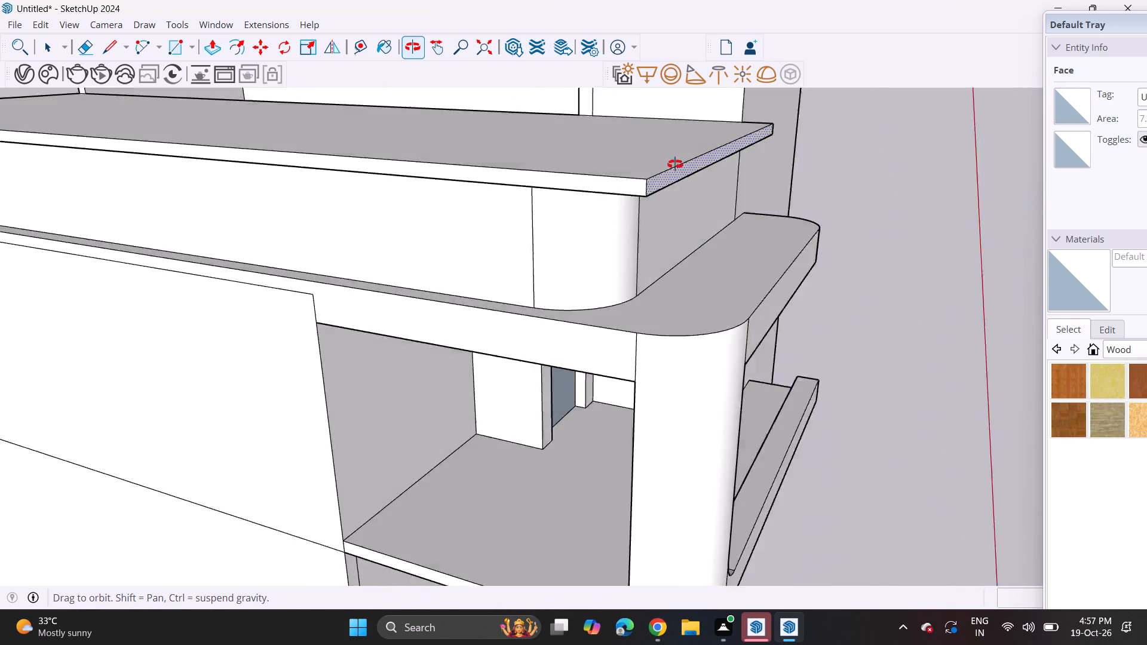
pyautogui.moveTo(675, 164); pyautogui.dragTo(86, 163, button='middle')
pyautogui.scroll(3, 728, 179)
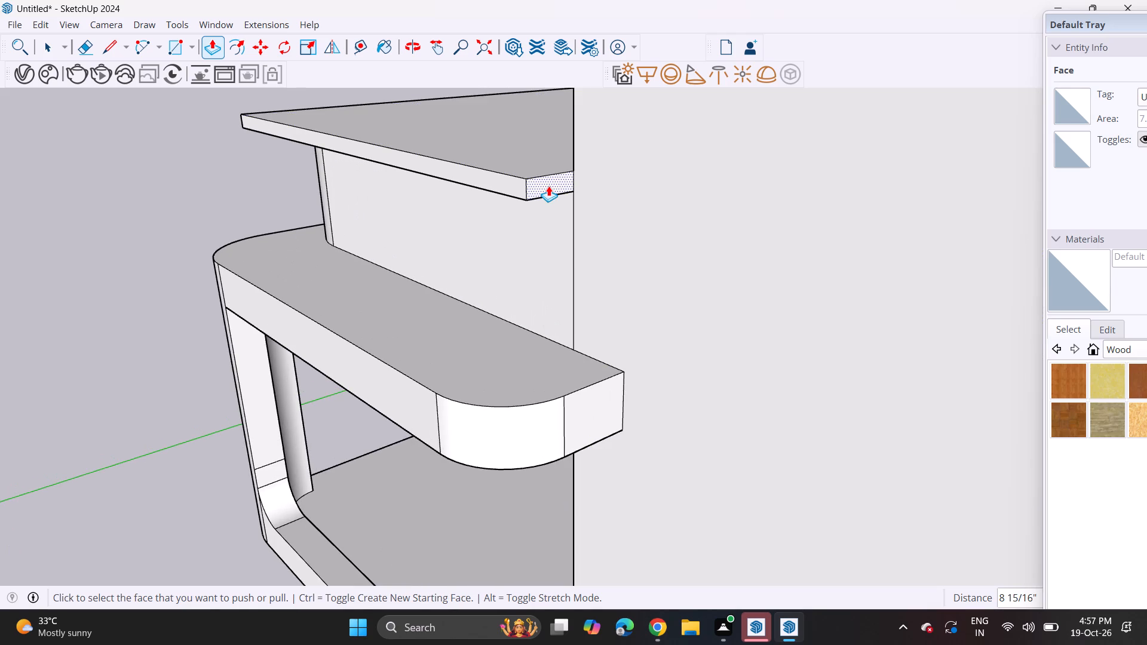
pyautogui.click(548, 186)
pyautogui.click(591, 392)
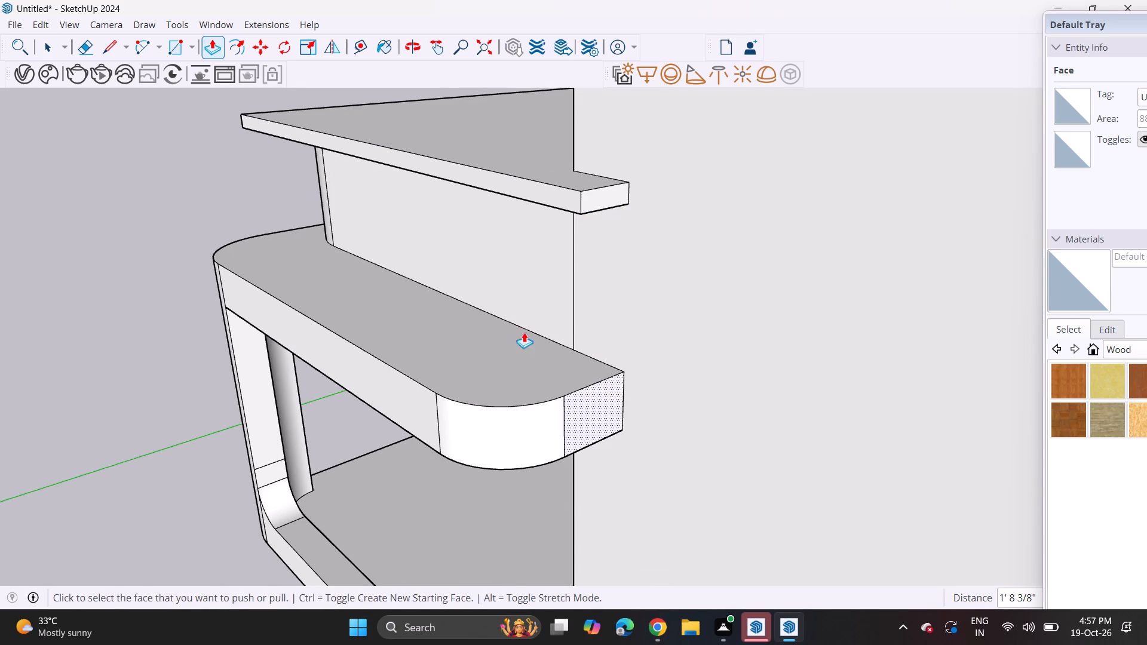
# Pull the inner side face of the upper-floor corner column about 2' 11" into the side opening to widen the column.
pyautogui.moveTo(522, 327); pyautogui.dragTo(763, 227, button='middle')
pyautogui.scroll(-9, 754, 226)
pyautogui.keyDown('shift'); pyautogui.moveTo(700, 254); pyautogui.dragTo(579, 265, button='middle'); pyautogui.keyUp('shift')
pyautogui.moveTo(550, 266); pyautogui.dragTo(604, 257, button='middle')
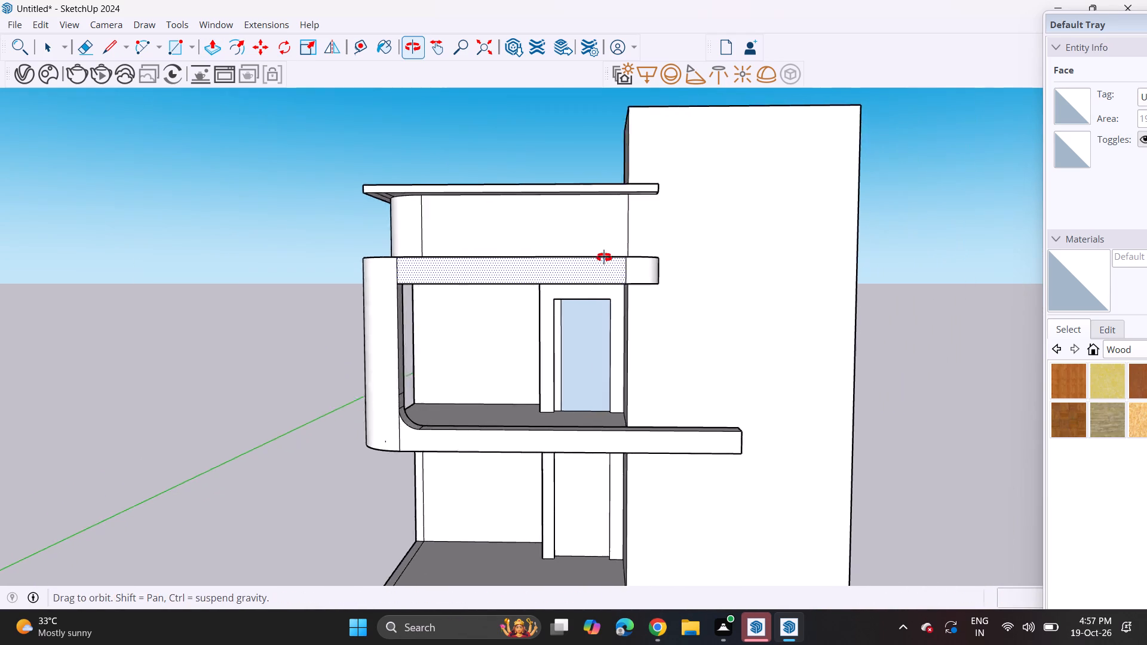
pyautogui.moveTo(604, 257); pyautogui.dragTo(628, 254, button='middle')
pyautogui.keyDown('shift'); pyautogui.moveTo(638, 257); pyautogui.dragTo(513, 224, button='middle'); pyautogui.keyUp('shift')
pyautogui.moveTo(507, 219); pyautogui.dragTo(468, 232, button='middle')
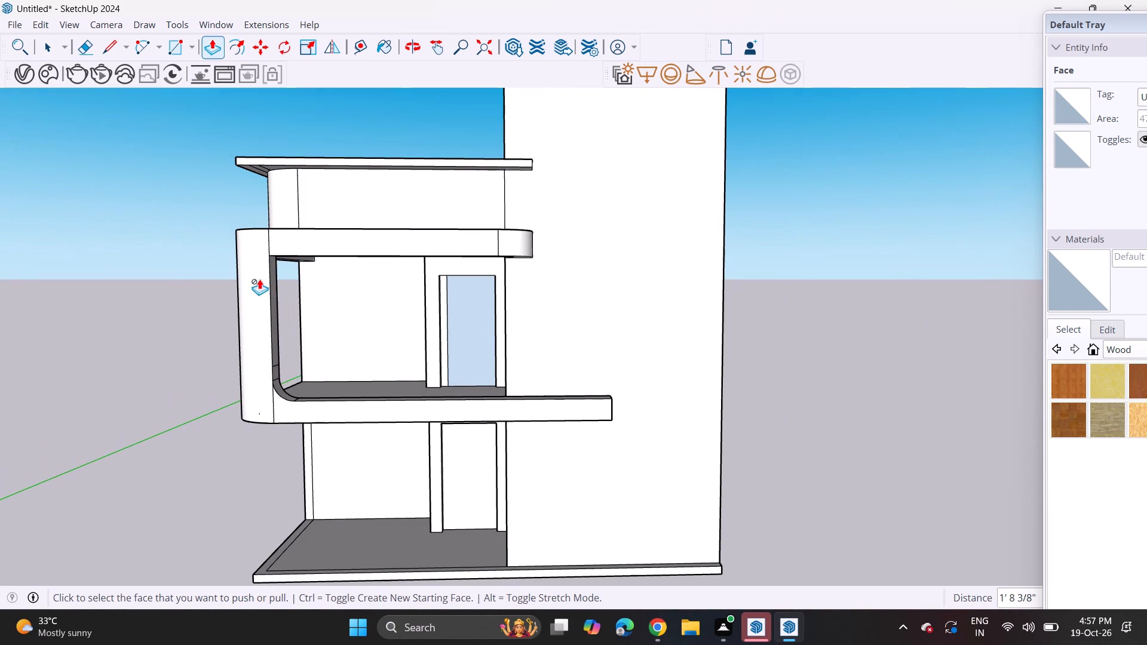
pyautogui.moveTo(161, 303); pyautogui.dragTo(317, 299, button='middle')
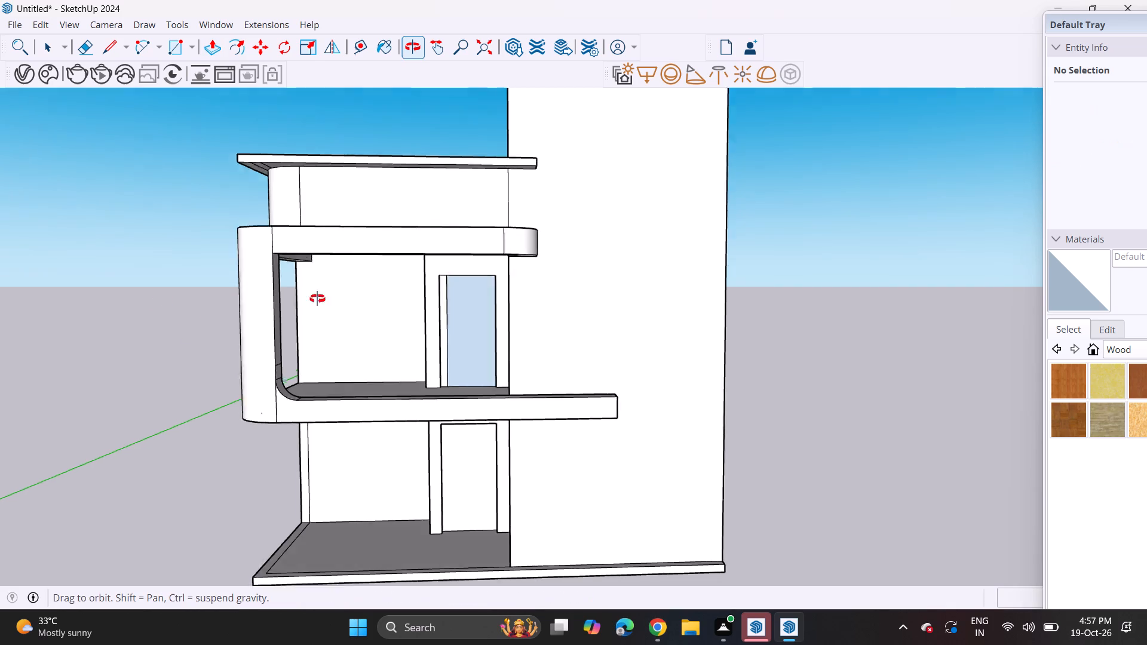
pyautogui.moveTo(317, 299); pyautogui.dragTo(795, 302, button='middle')
pyautogui.scroll(2, 914, 321)
pyautogui.click(860, 361)
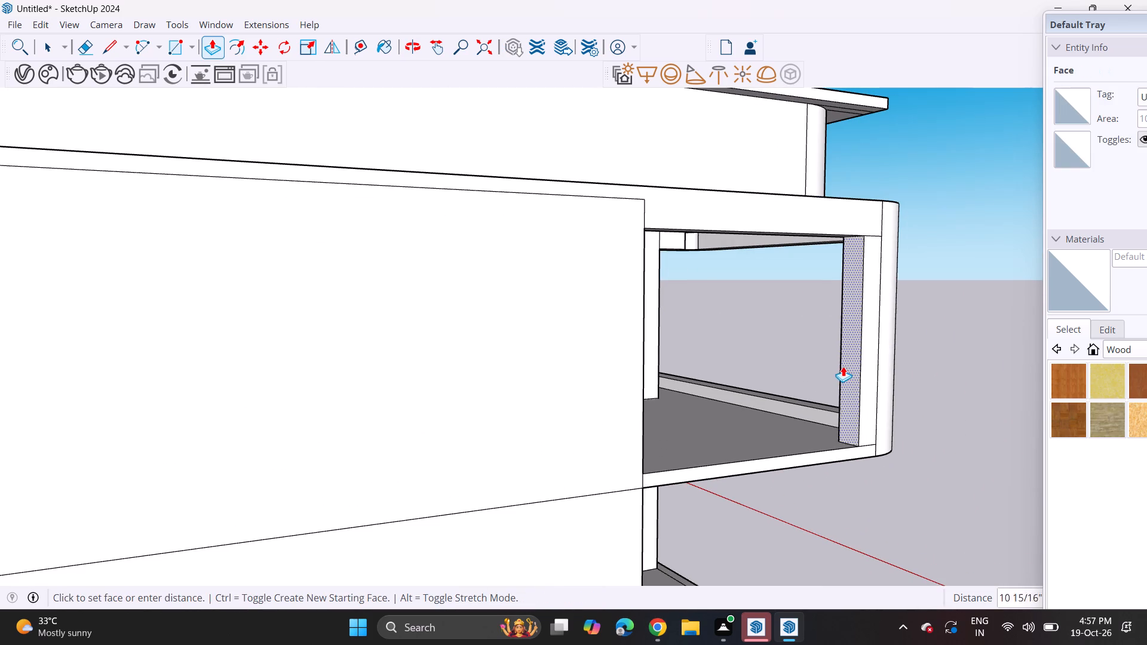
pyautogui.click(811, 371)
# Split the column's inner face with a line near its base and pull the lower part about 8' 10 5/8" to the side wall as a low parapet.
pyautogui.moveTo(895, 329); pyautogui.dragTo(729, 343, button='middle')
pyautogui.moveTo(688, 454); pyautogui.dragTo(811, 466, button='middle')
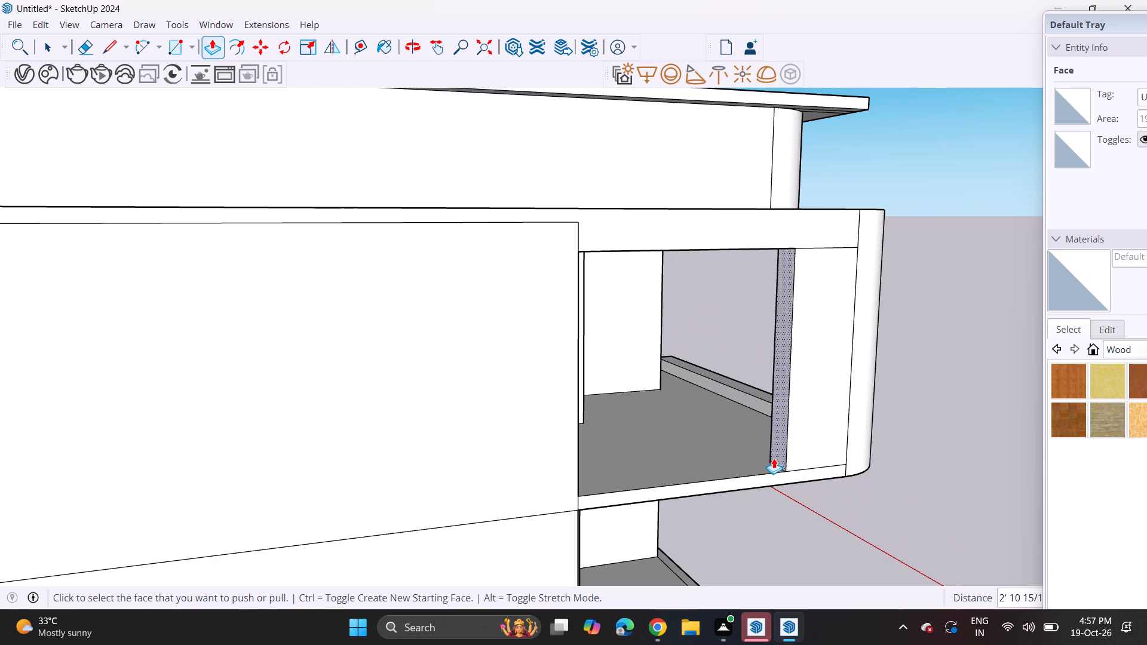
pyautogui.click(112, 53)
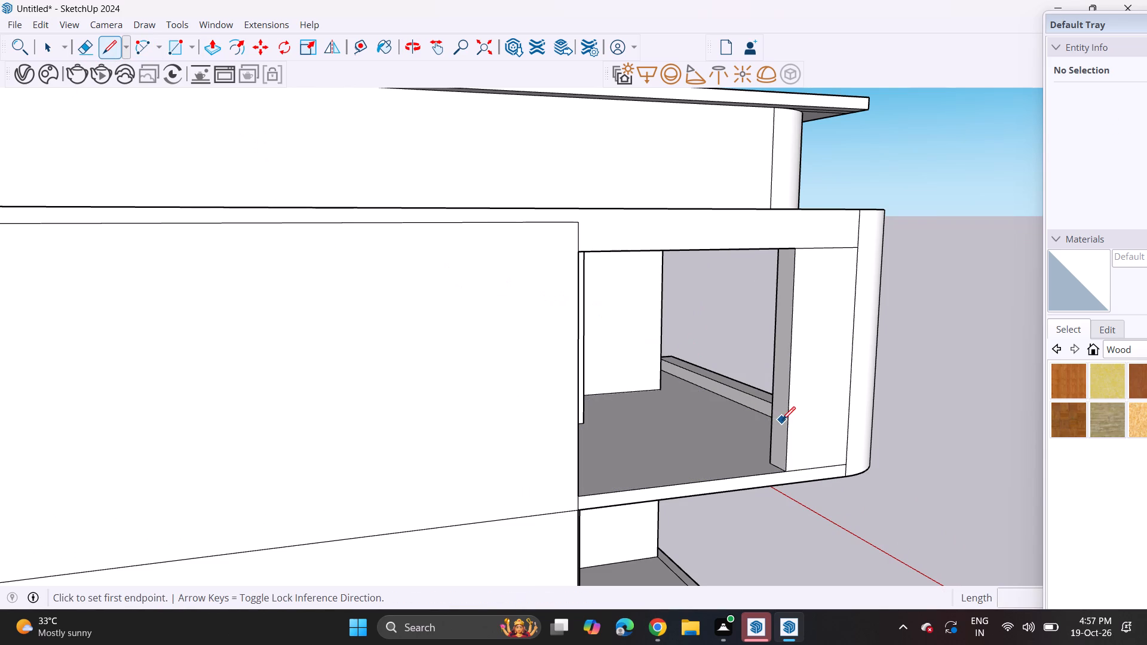
pyautogui.click(768, 432)
pyautogui.click(791, 439)
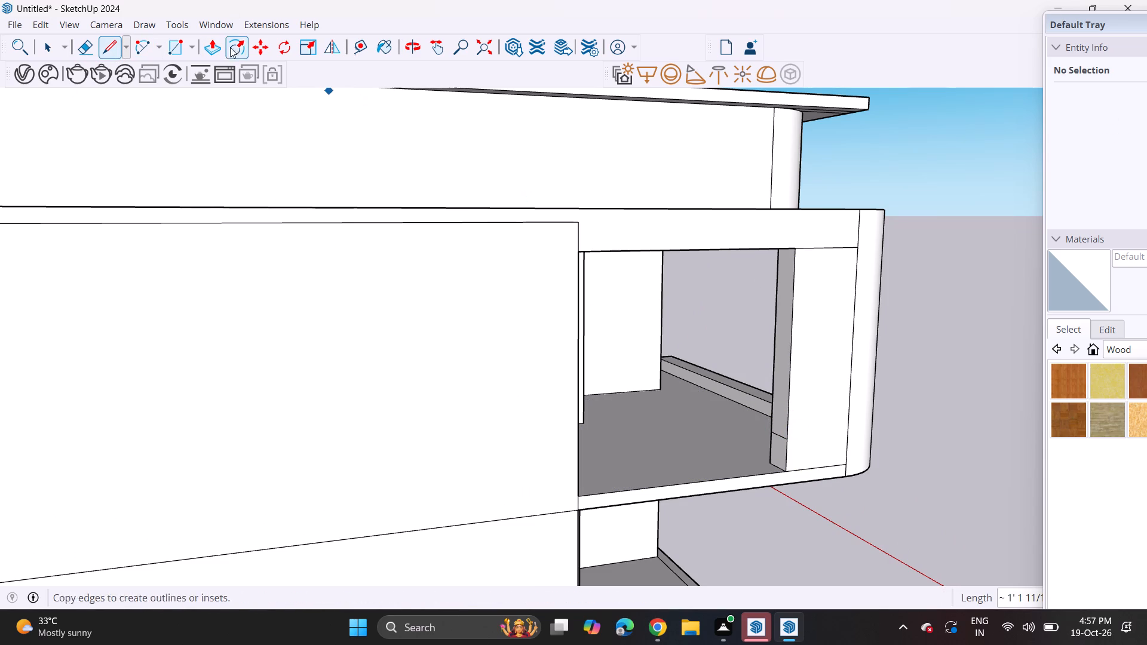
pyautogui.click(215, 48)
pyautogui.click(777, 447)
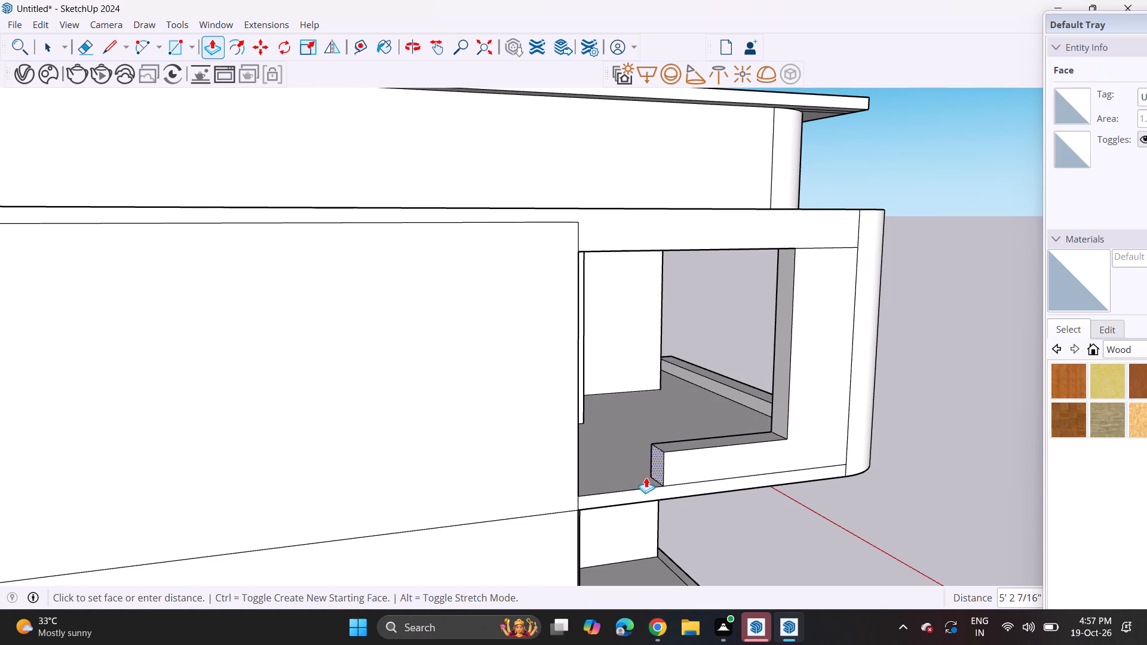
pyautogui.click(573, 496)
# Raise the top rim of the tall tower block's walls by 2' 4".
pyautogui.moveTo(736, 400); pyautogui.dragTo(266, 382, button='middle')
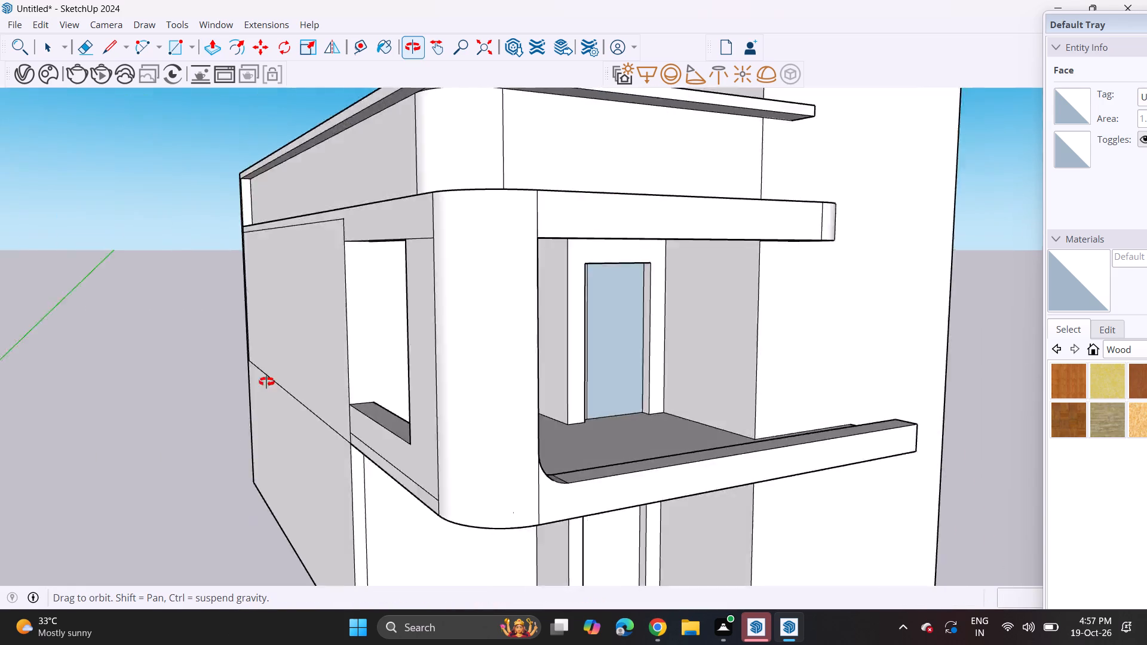
pyautogui.moveTo(266, 382); pyautogui.dragTo(108, 362, button='middle')
pyautogui.scroll(-2, 449, 315)
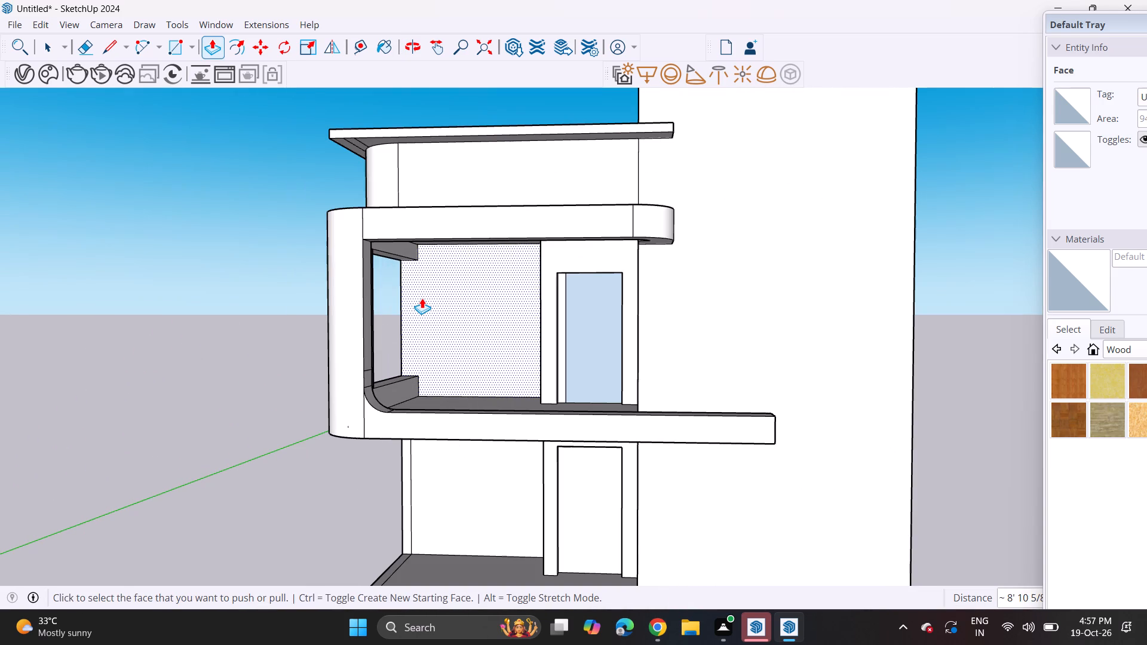
pyautogui.scroll(-3, 422, 298)
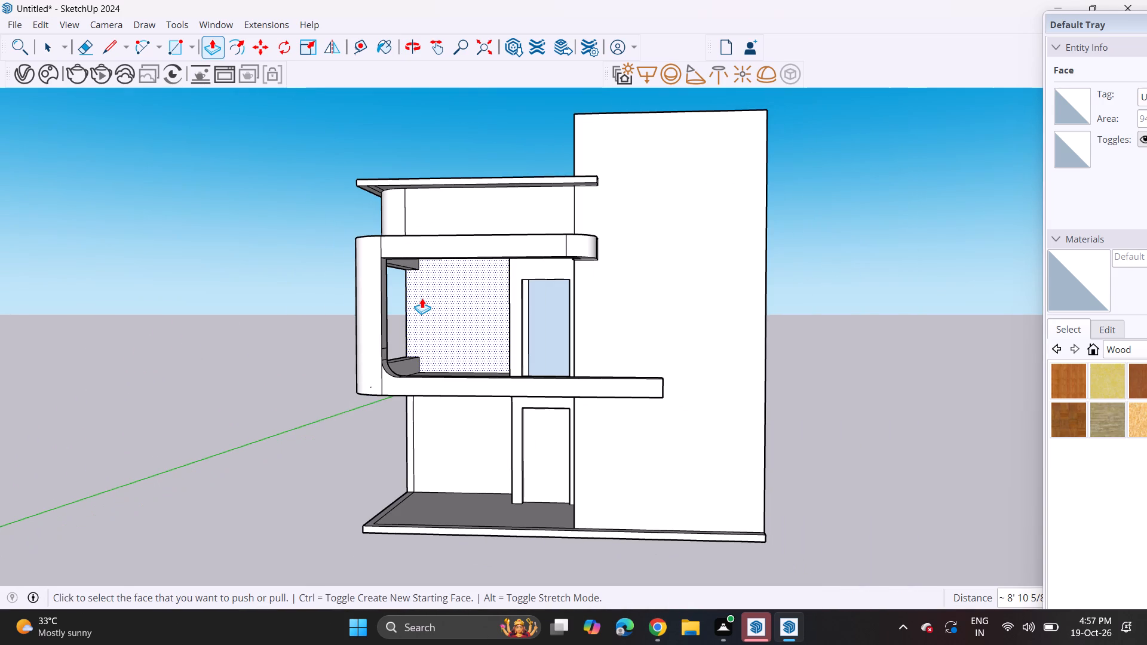
pyautogui.moveTo(452, 307); pyautogui.dragTo(483, 313, button='middle')
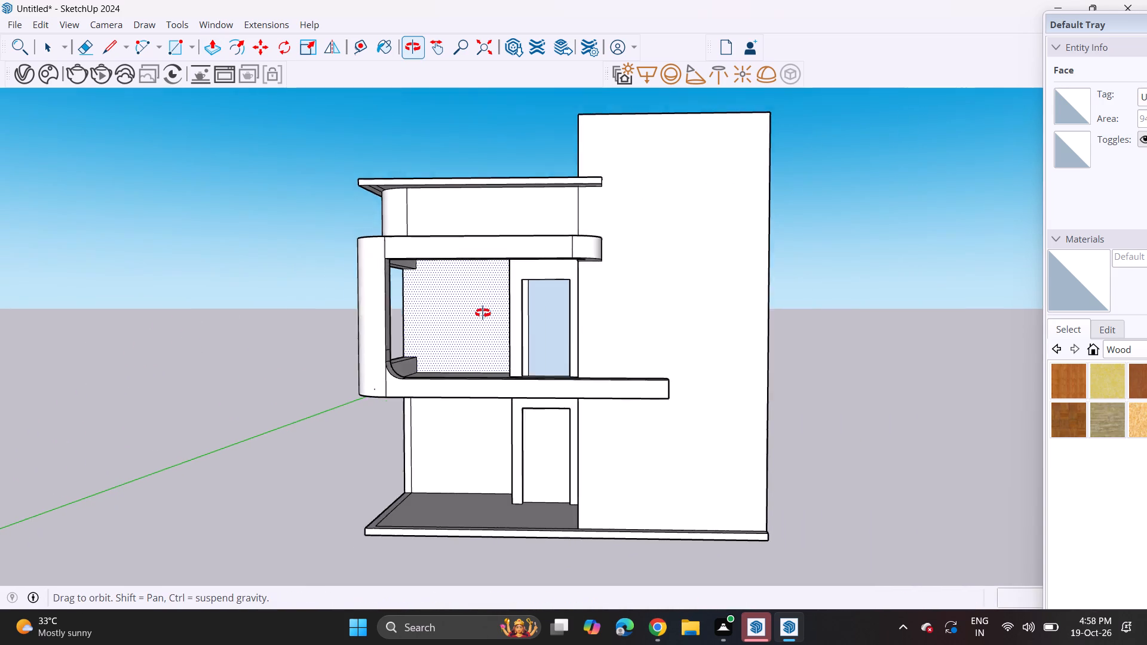
pyautogui.moveTo(483, 313); pyautogui.dragTo(496, 317, button='middle')
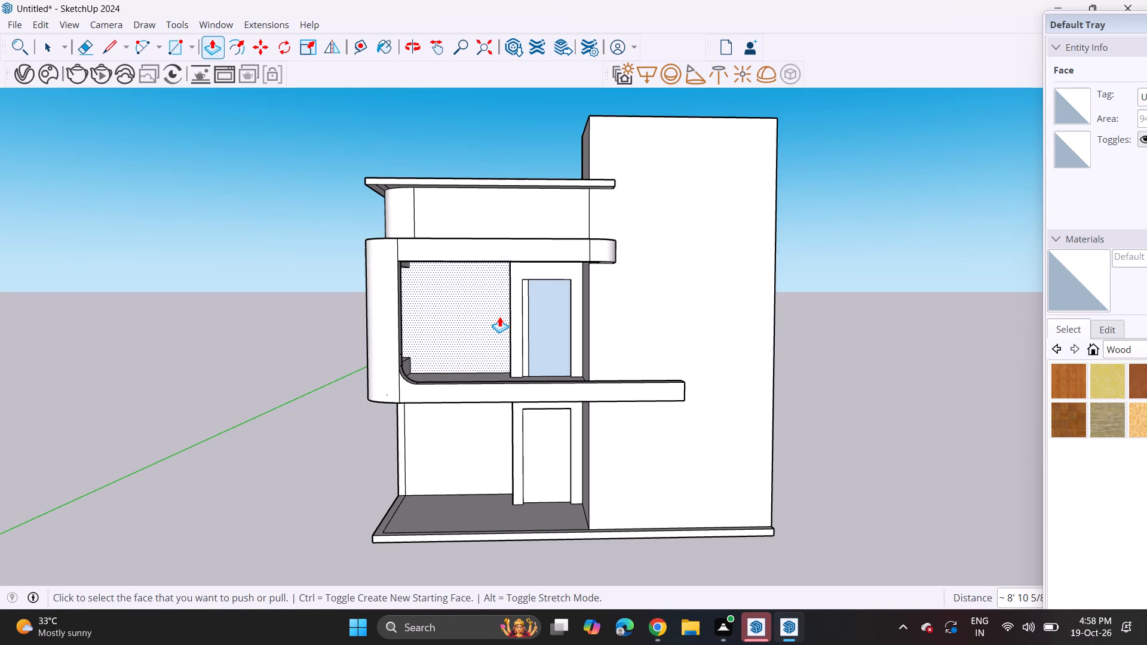
pyautogui.moveTo(682, 297); pyautogui.dragTo(642, 298, button='middle')
pyautogui.moveTo(603, 179); pyautogui.dragTo(605, 264, button='middle')
pyautogui.scroll(3, 583, 129)
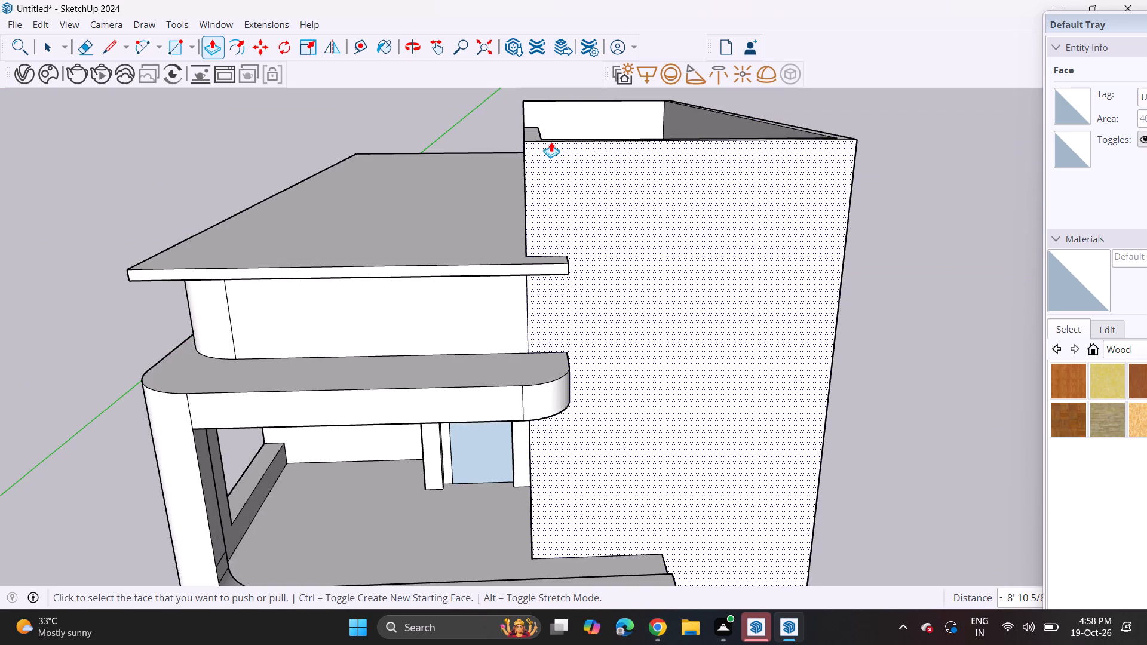
pyautogui.moveTo(549, 143); pyautogui.dragTo(550, 236, button='middle')
pyautogui.click(529, 158)
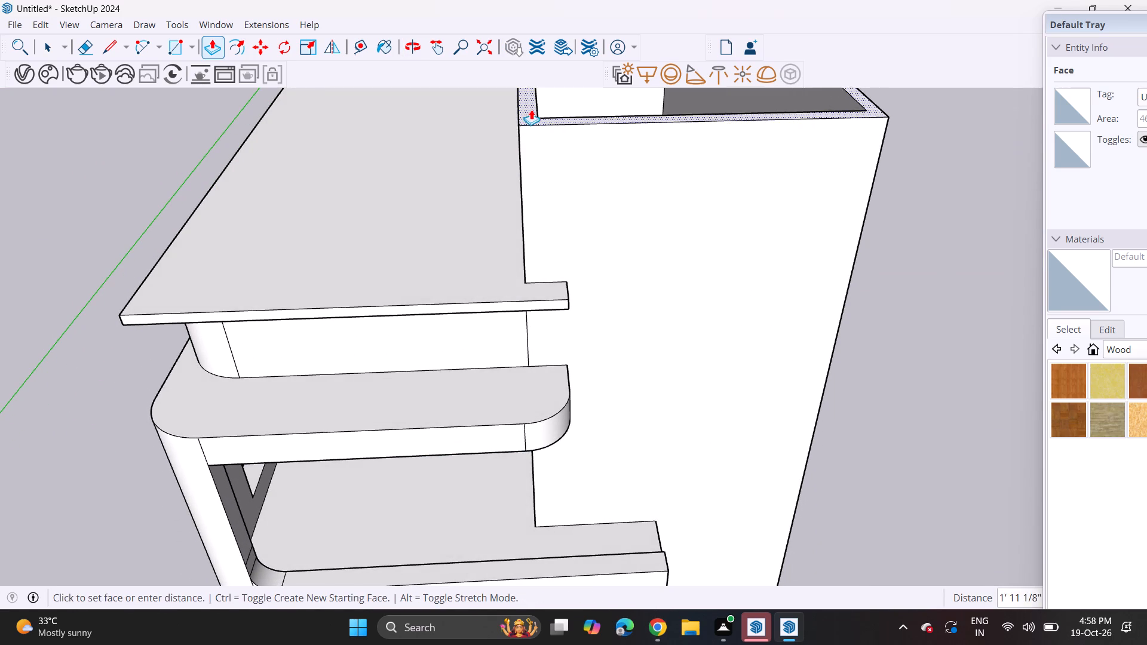
pyautogui.click(532, 99)
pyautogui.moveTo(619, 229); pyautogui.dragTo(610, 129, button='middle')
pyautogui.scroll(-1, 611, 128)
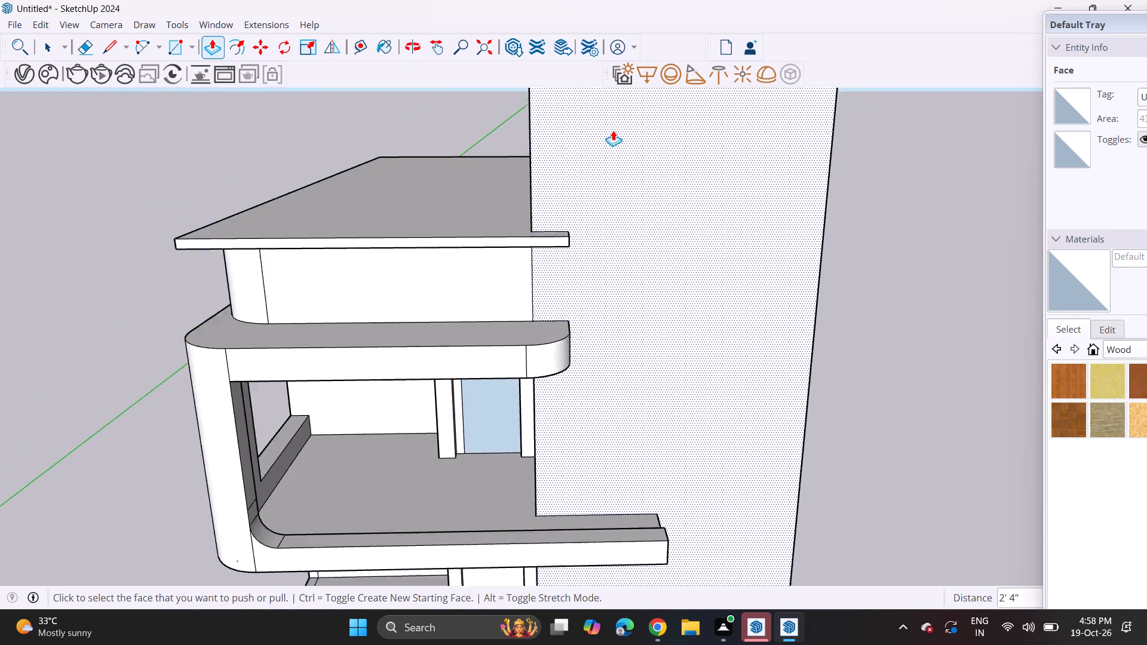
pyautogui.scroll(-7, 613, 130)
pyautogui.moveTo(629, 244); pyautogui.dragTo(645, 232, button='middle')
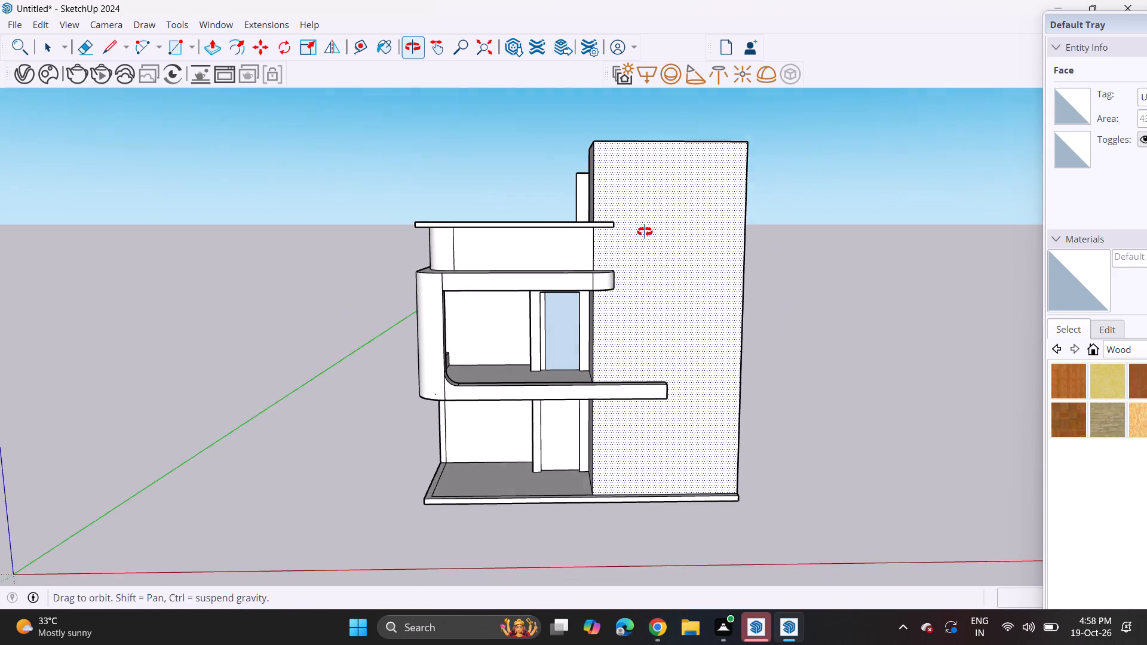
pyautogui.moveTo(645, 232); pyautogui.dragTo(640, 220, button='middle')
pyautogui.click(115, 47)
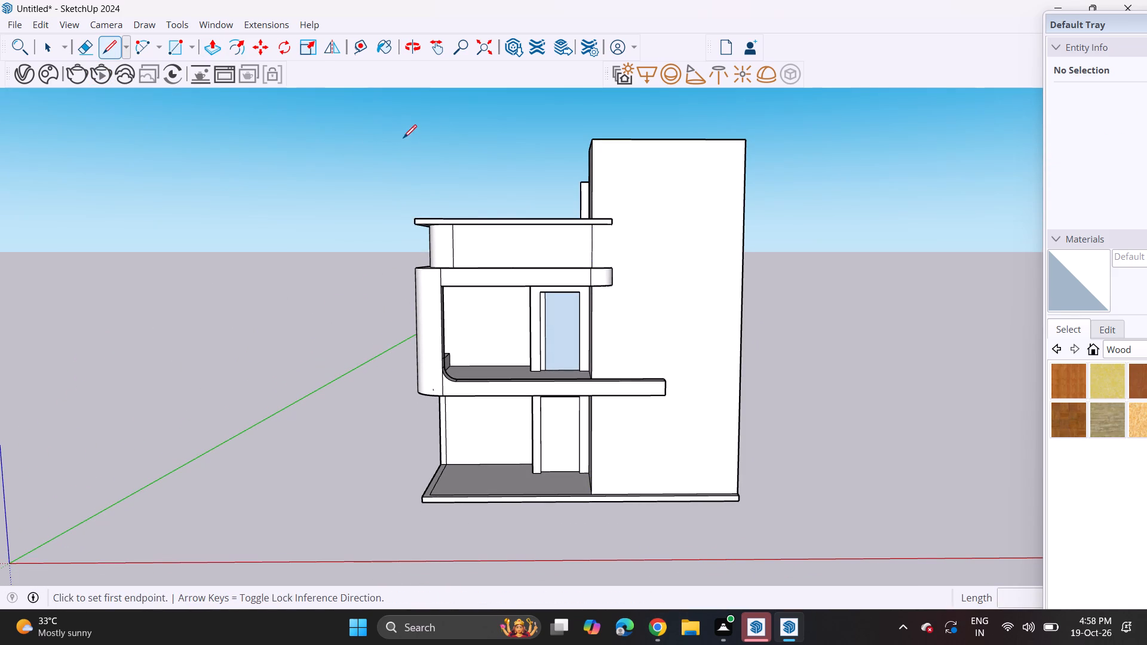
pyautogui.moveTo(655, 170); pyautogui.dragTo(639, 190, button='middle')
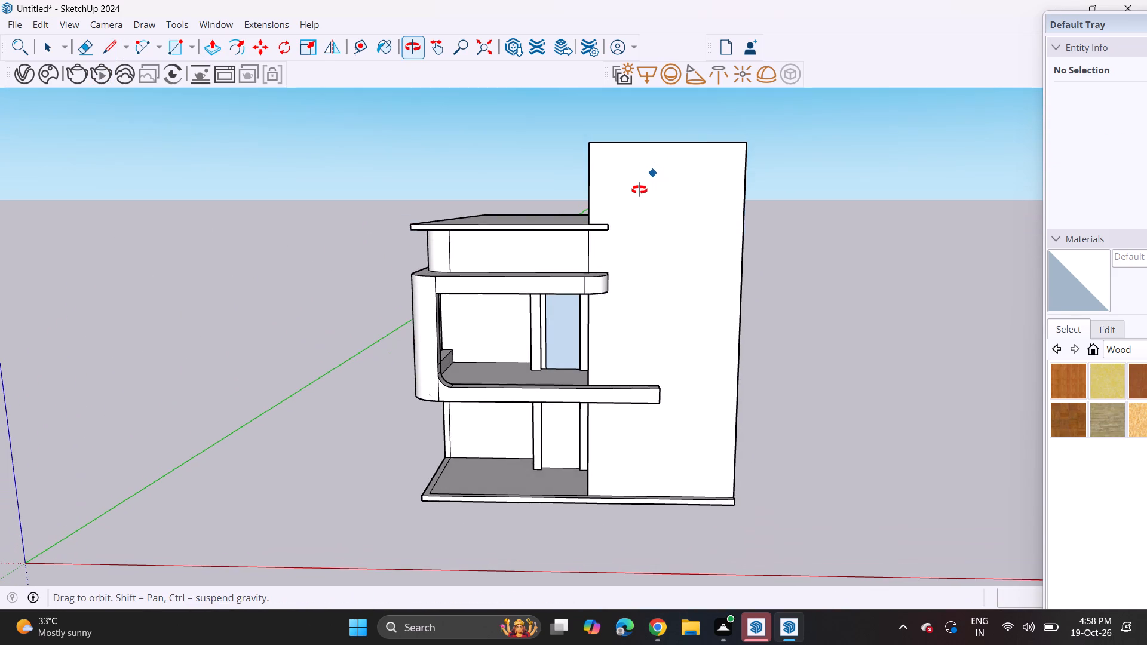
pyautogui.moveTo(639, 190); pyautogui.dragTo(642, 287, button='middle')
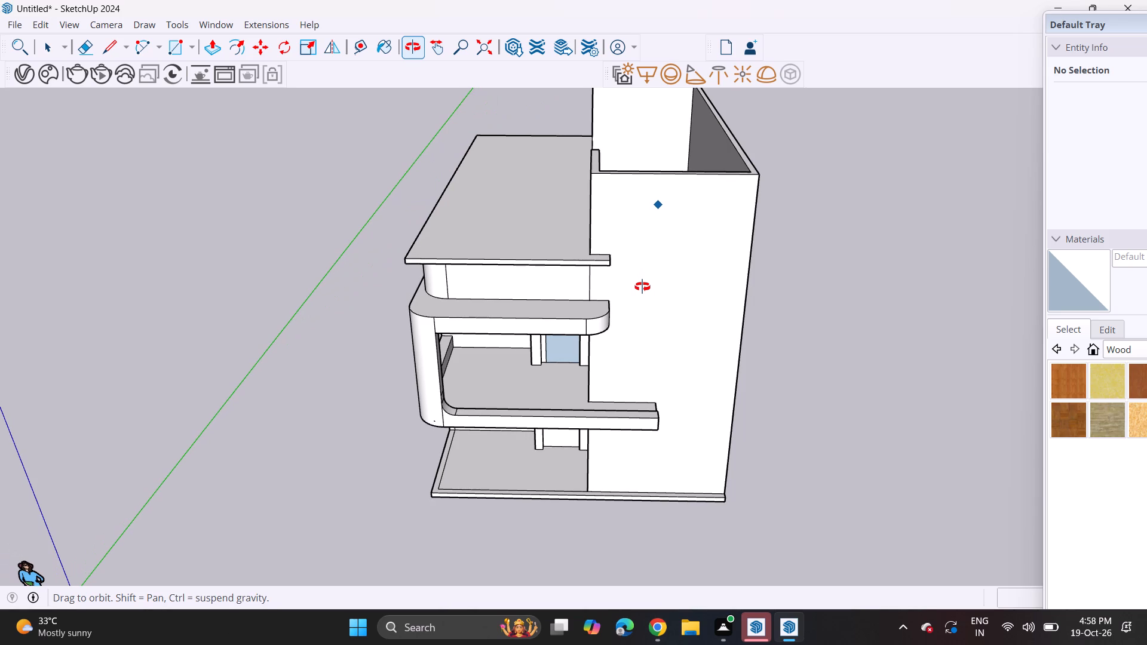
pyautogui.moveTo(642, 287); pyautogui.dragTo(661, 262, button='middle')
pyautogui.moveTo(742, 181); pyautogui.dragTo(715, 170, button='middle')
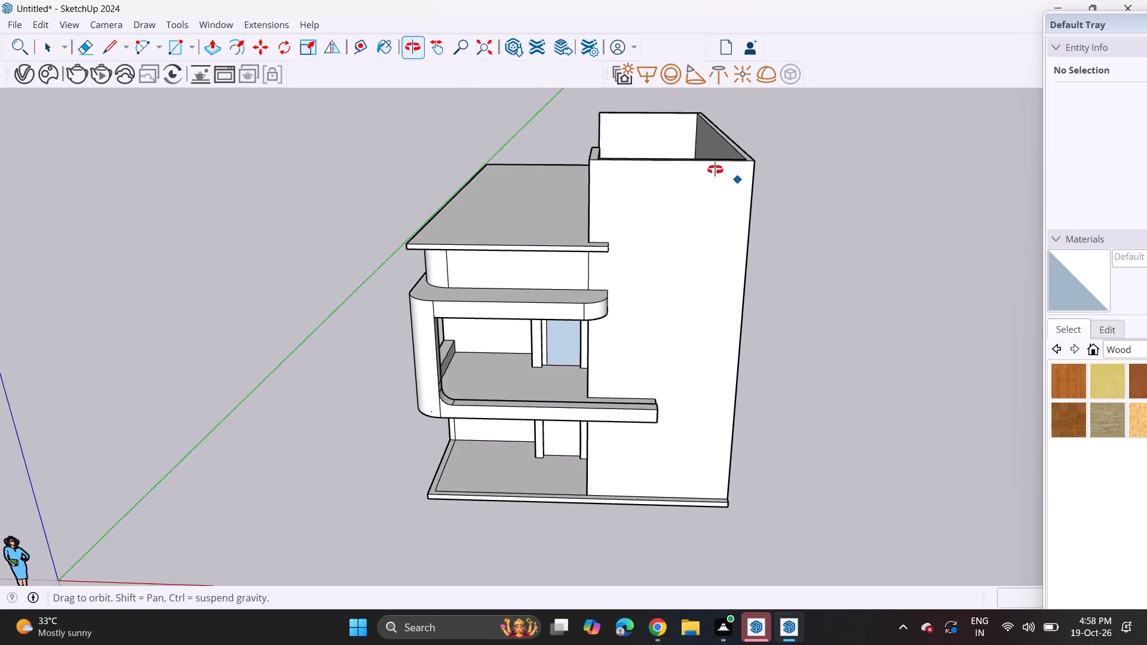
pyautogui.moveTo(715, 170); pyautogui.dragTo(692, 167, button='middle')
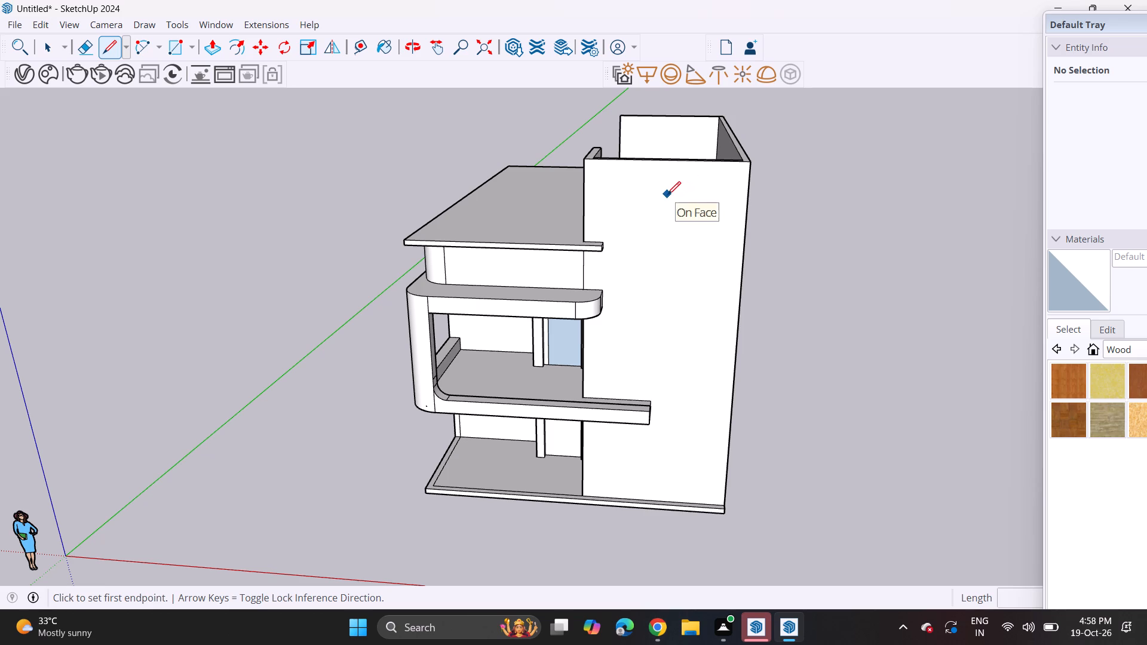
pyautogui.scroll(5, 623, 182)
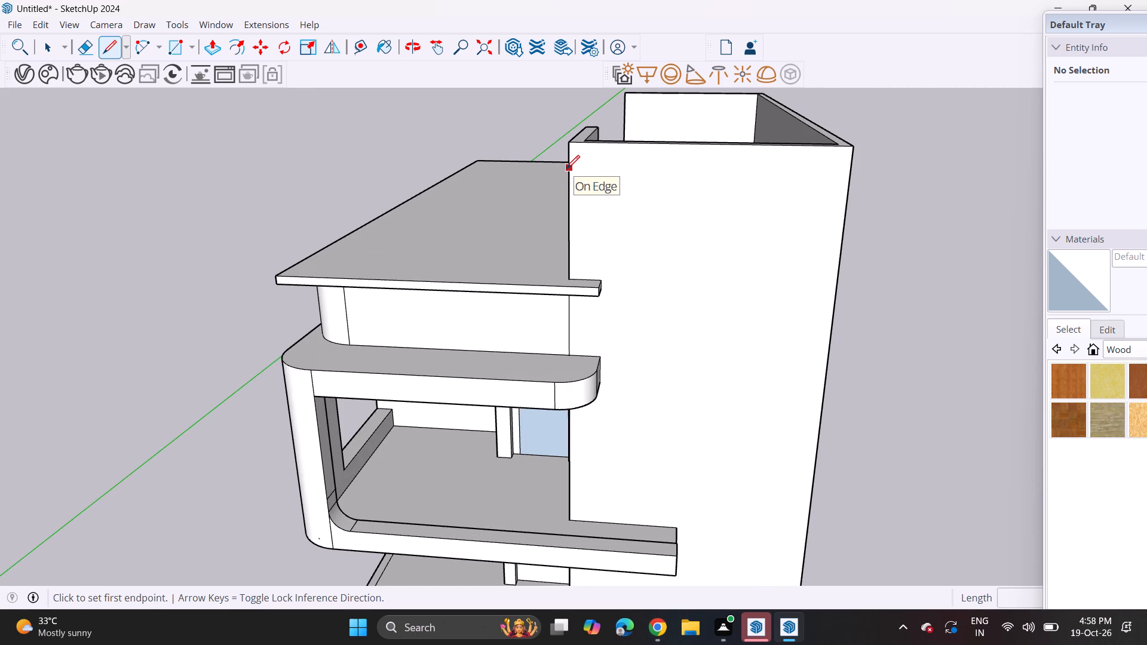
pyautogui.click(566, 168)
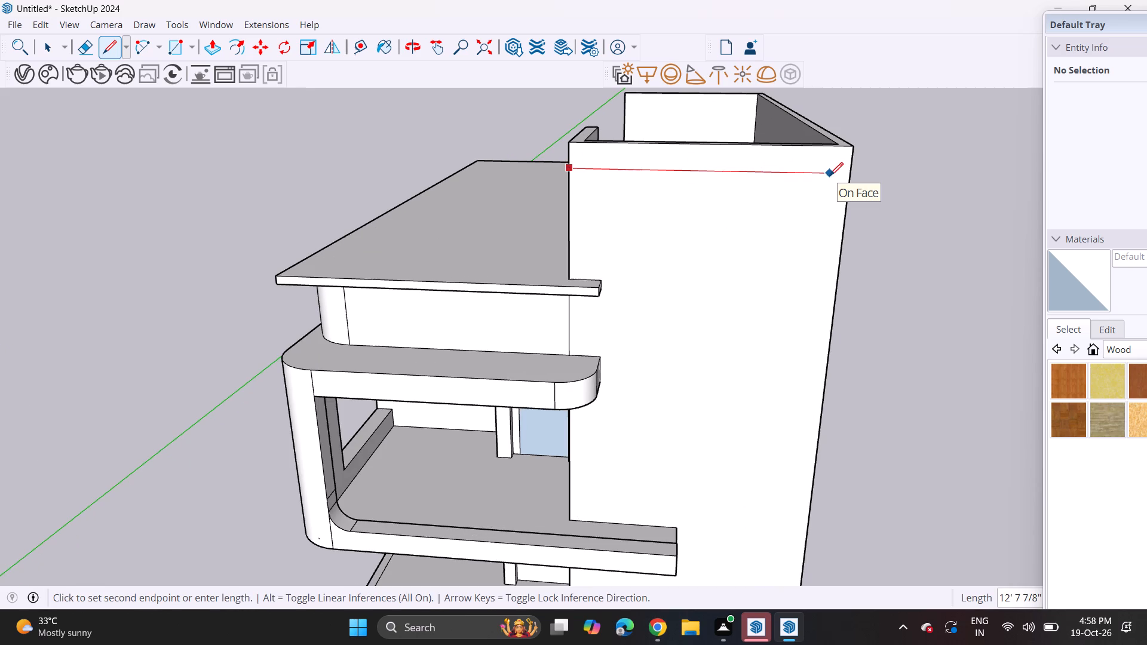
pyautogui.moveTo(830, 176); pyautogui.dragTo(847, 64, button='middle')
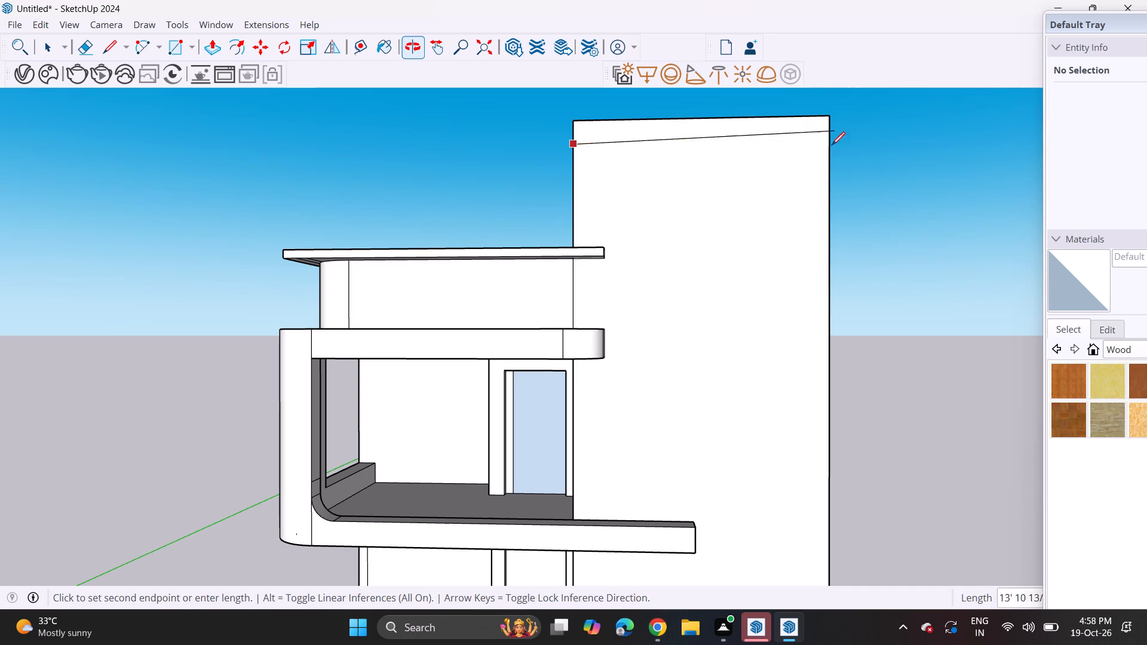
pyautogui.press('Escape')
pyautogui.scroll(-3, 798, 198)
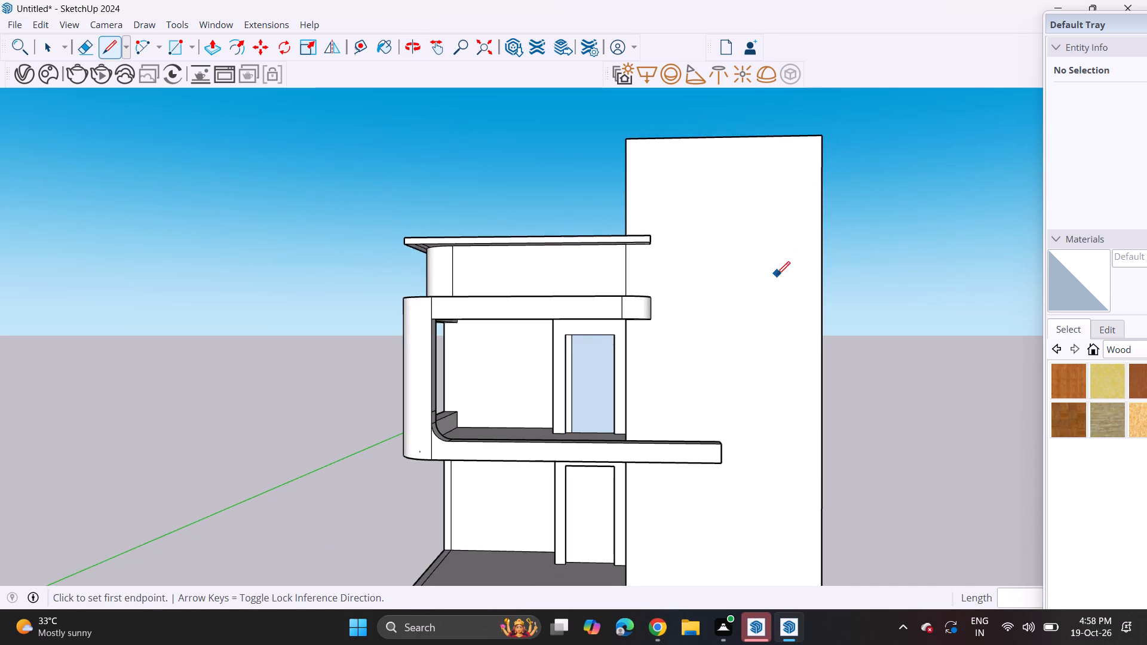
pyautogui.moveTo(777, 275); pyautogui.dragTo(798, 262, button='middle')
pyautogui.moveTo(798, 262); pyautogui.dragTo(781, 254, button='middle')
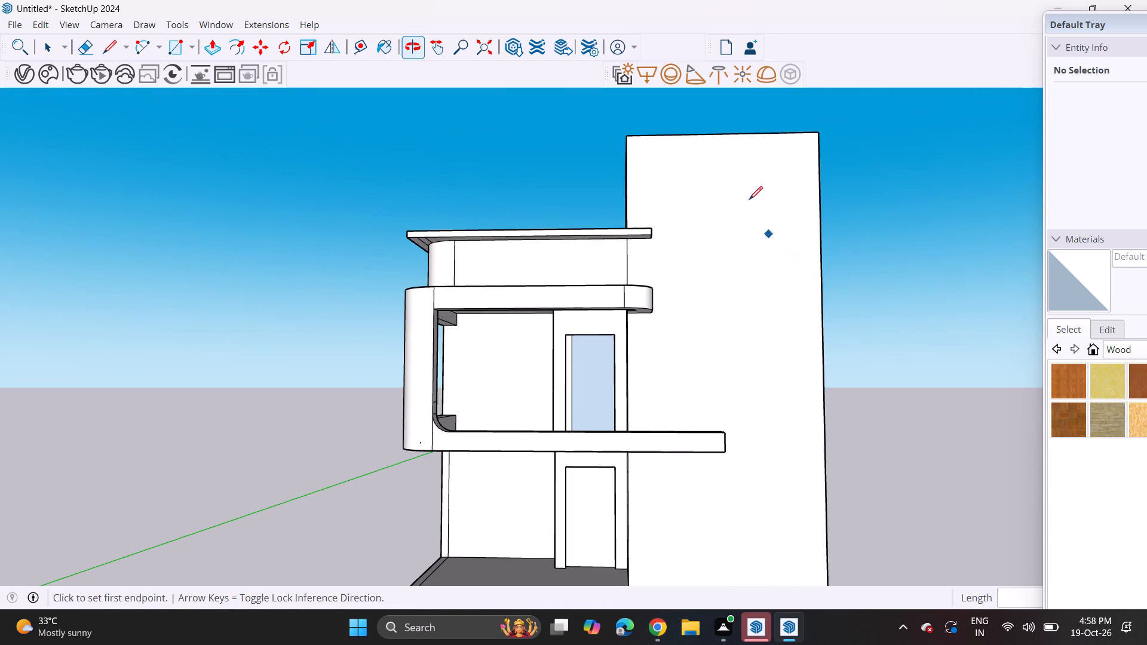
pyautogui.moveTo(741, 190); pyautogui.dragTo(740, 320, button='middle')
# Raise the top rim of the tower's walls by a further 2' 3 1/8".
pyautogui.moveTo(214, 47); pyautogui.dragTo(224, 53)
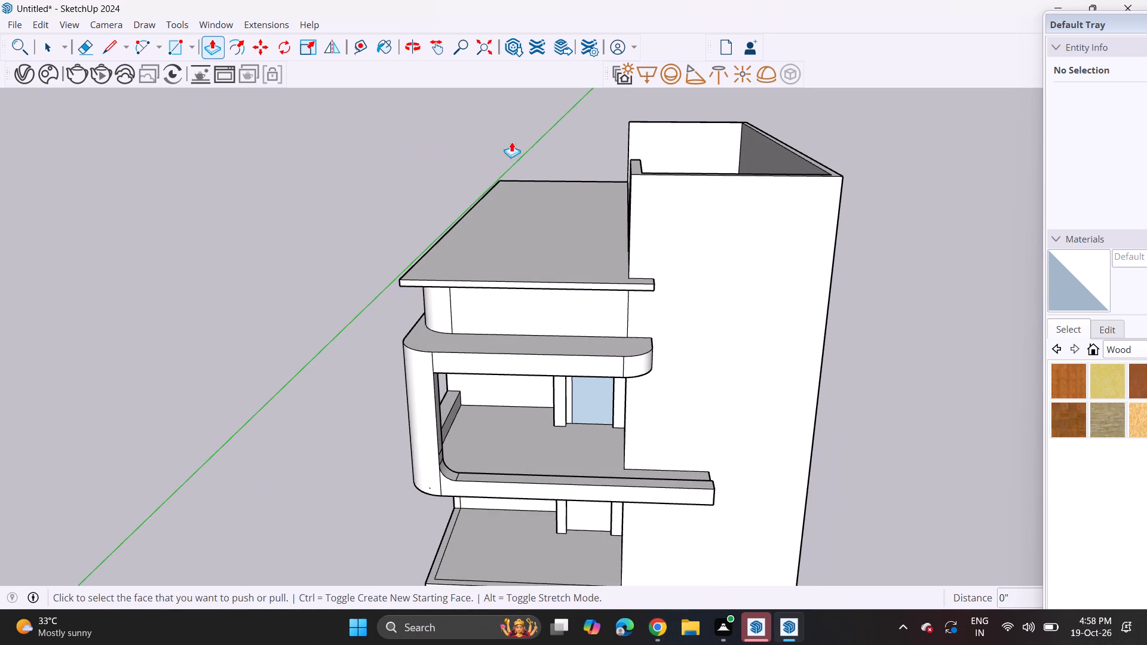
pyautogui.click(639, 166)
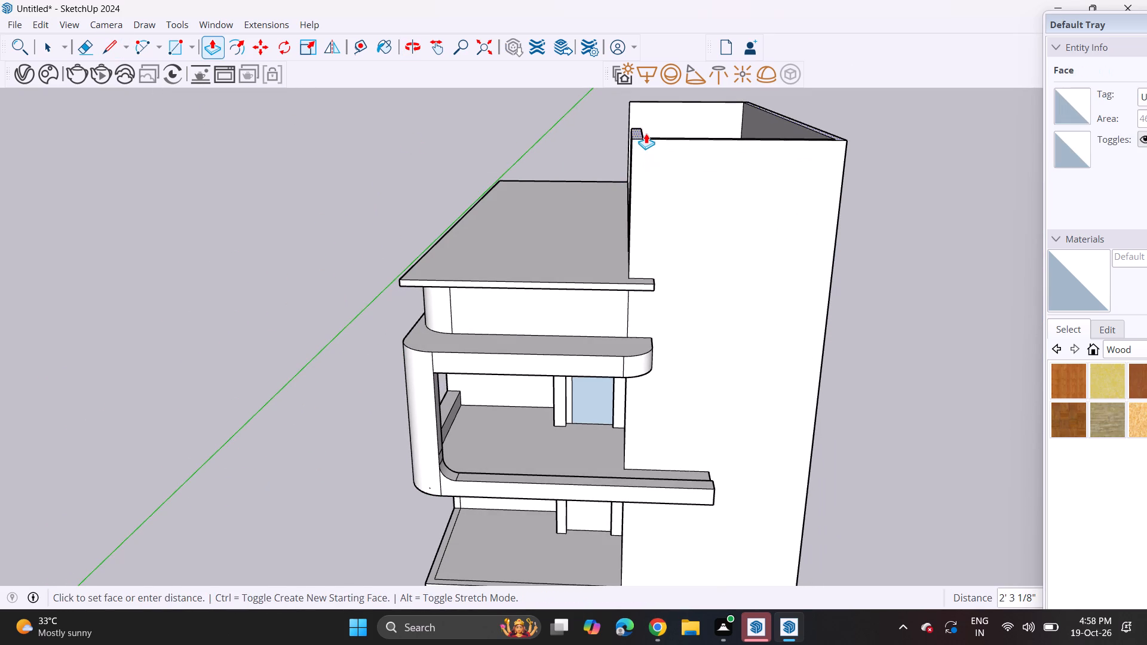
pyautogui.click(646, 133)
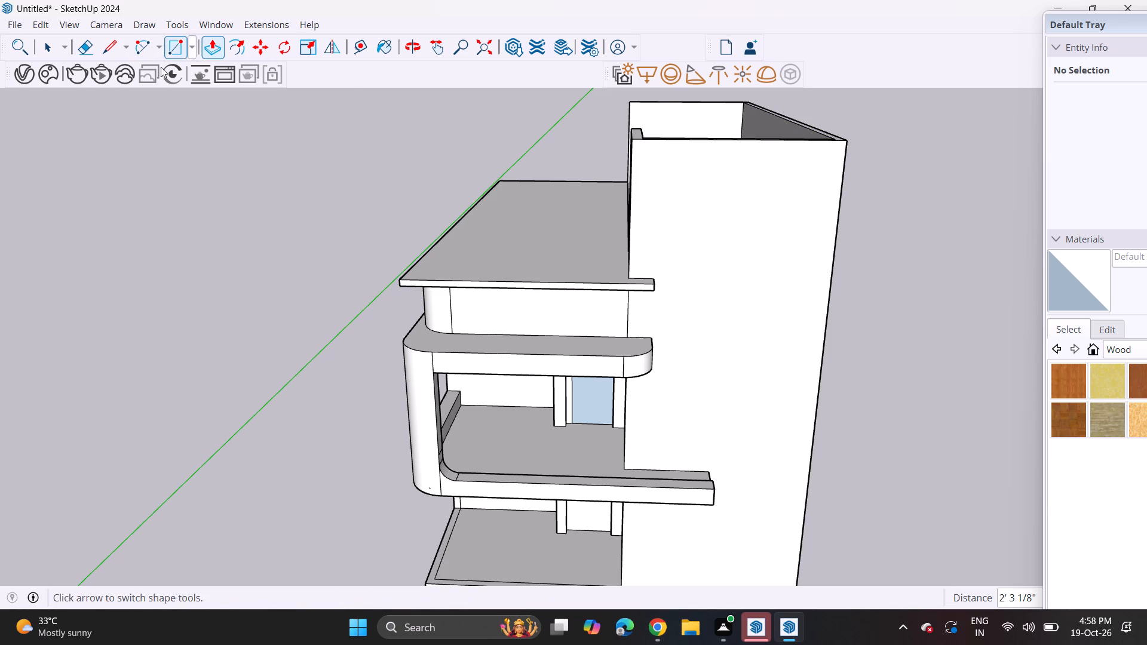
# Draw a horizontal line across the tower's front just below its top, from the roof-slab side edge to short of the far edge.
pyautogui.click(112, 44)
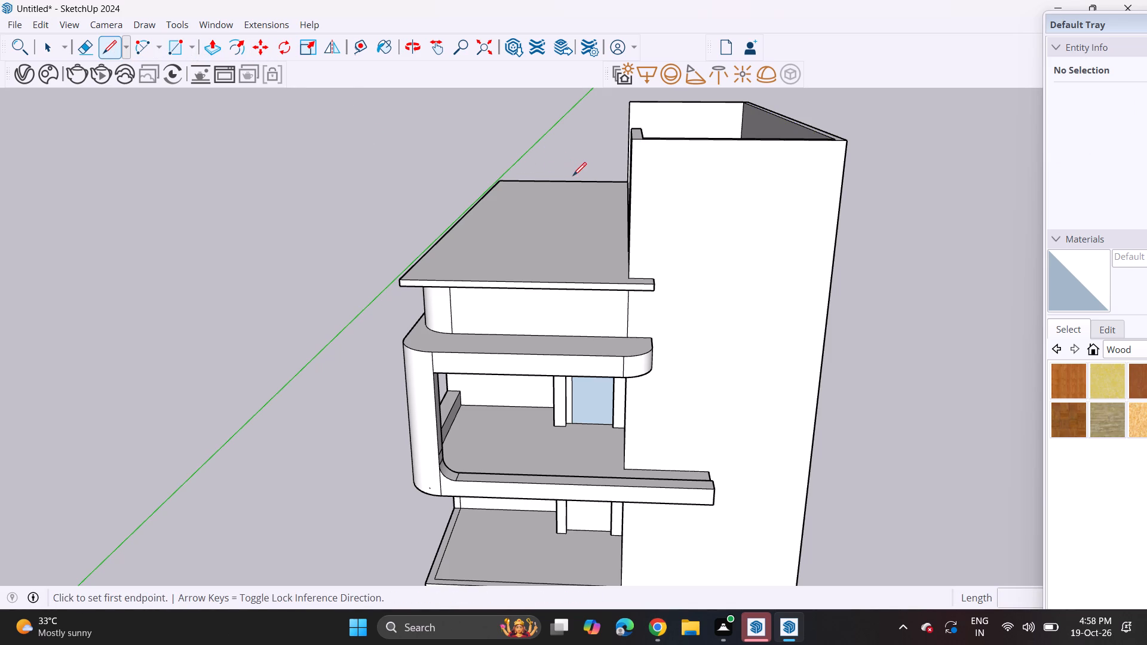
pyautogui.click(633, 164)
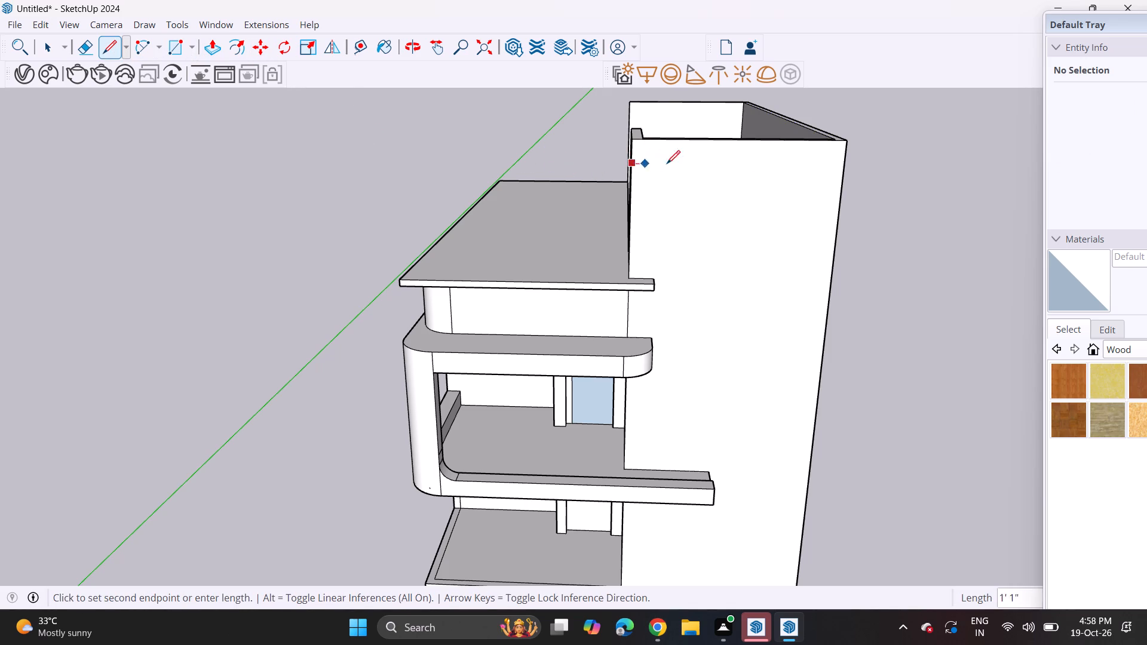
pyautogui.click(808, 164)
pyautogui.press('space')
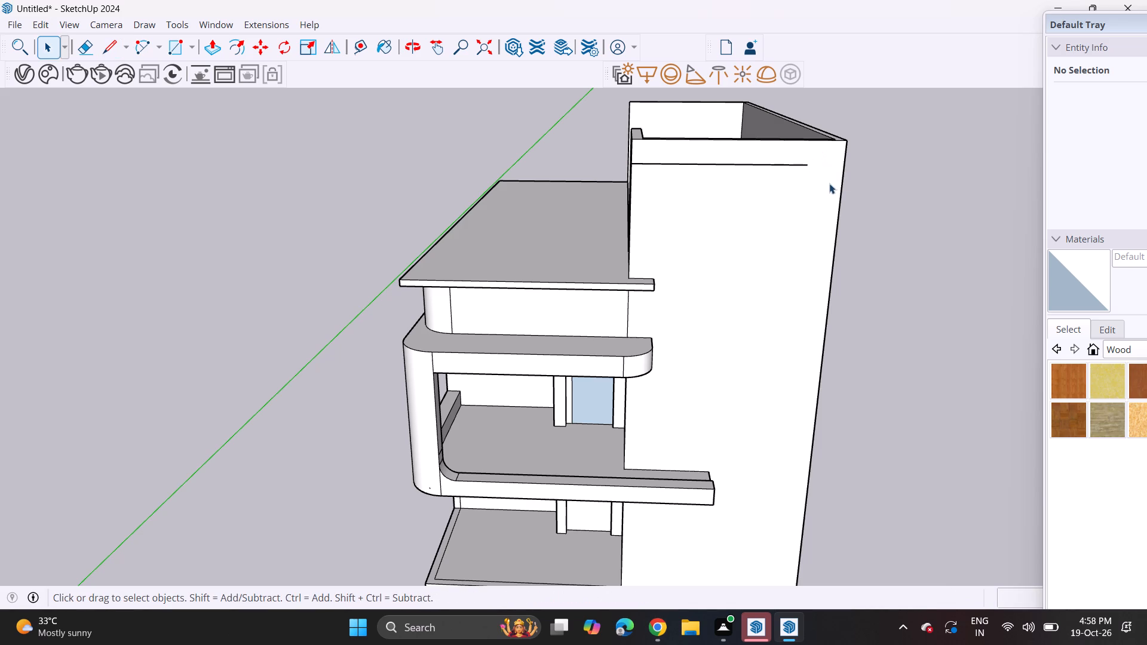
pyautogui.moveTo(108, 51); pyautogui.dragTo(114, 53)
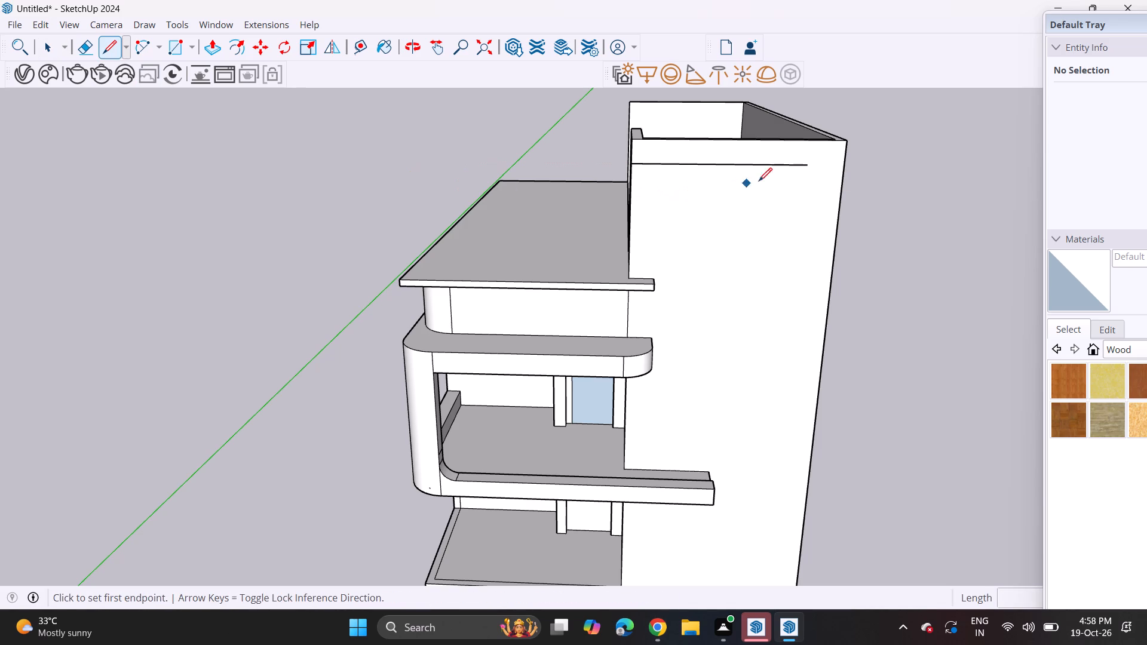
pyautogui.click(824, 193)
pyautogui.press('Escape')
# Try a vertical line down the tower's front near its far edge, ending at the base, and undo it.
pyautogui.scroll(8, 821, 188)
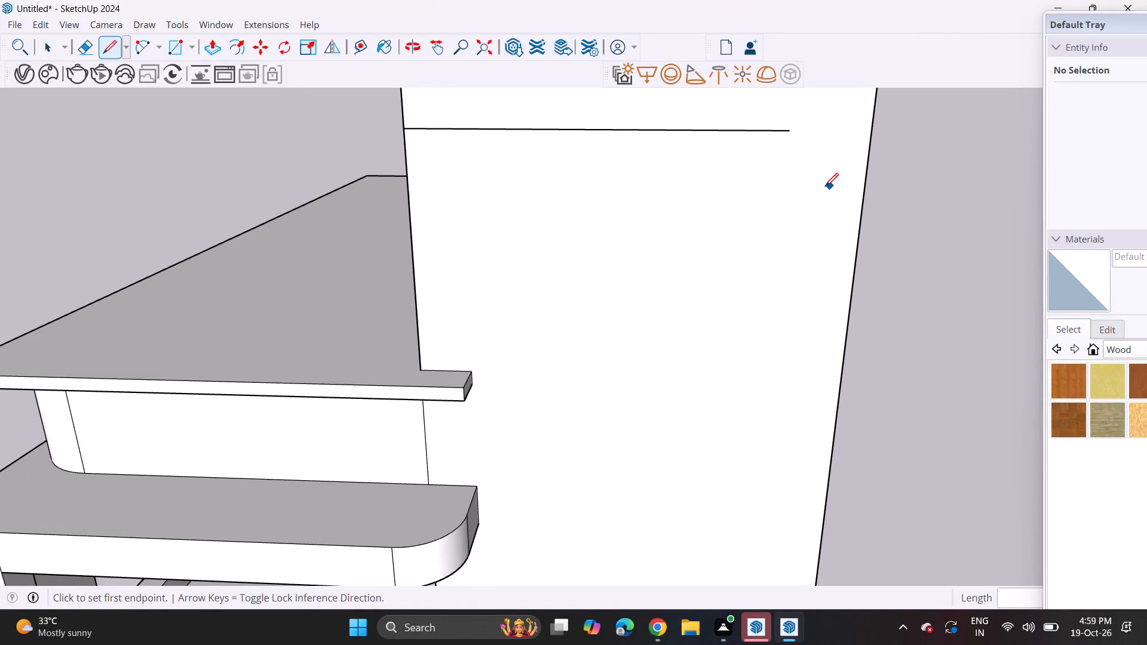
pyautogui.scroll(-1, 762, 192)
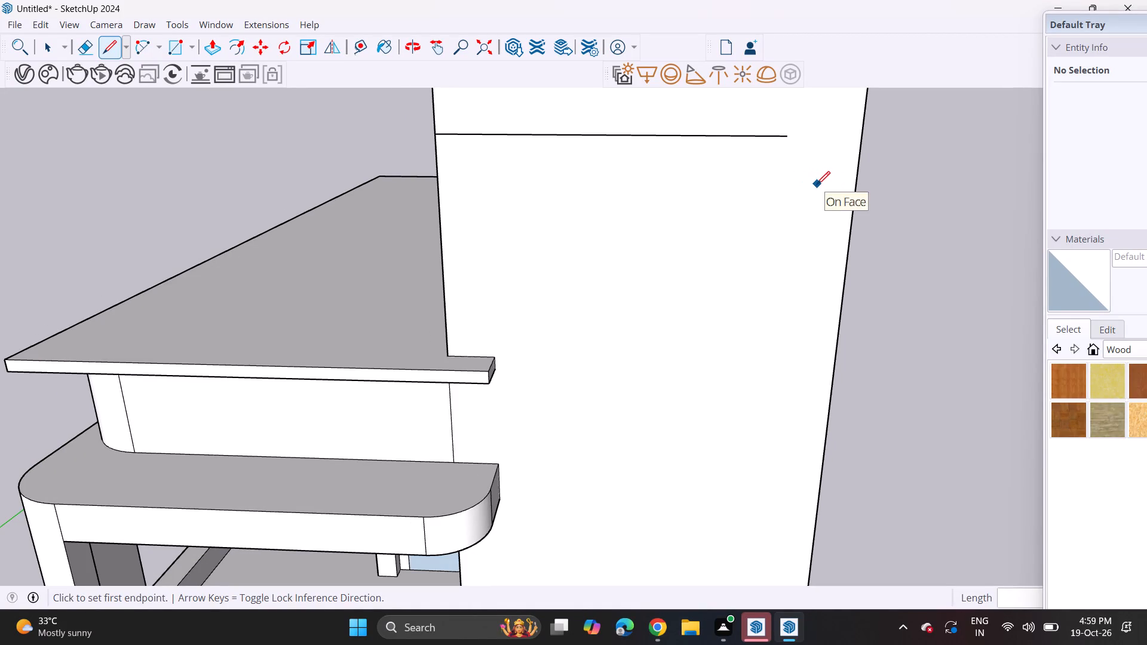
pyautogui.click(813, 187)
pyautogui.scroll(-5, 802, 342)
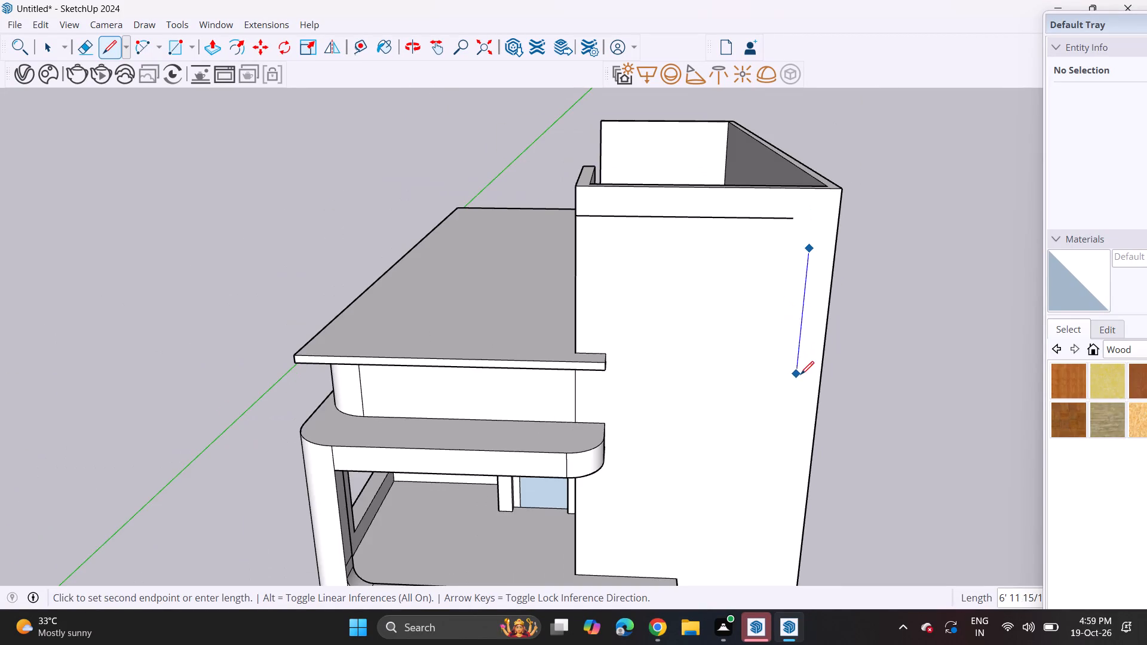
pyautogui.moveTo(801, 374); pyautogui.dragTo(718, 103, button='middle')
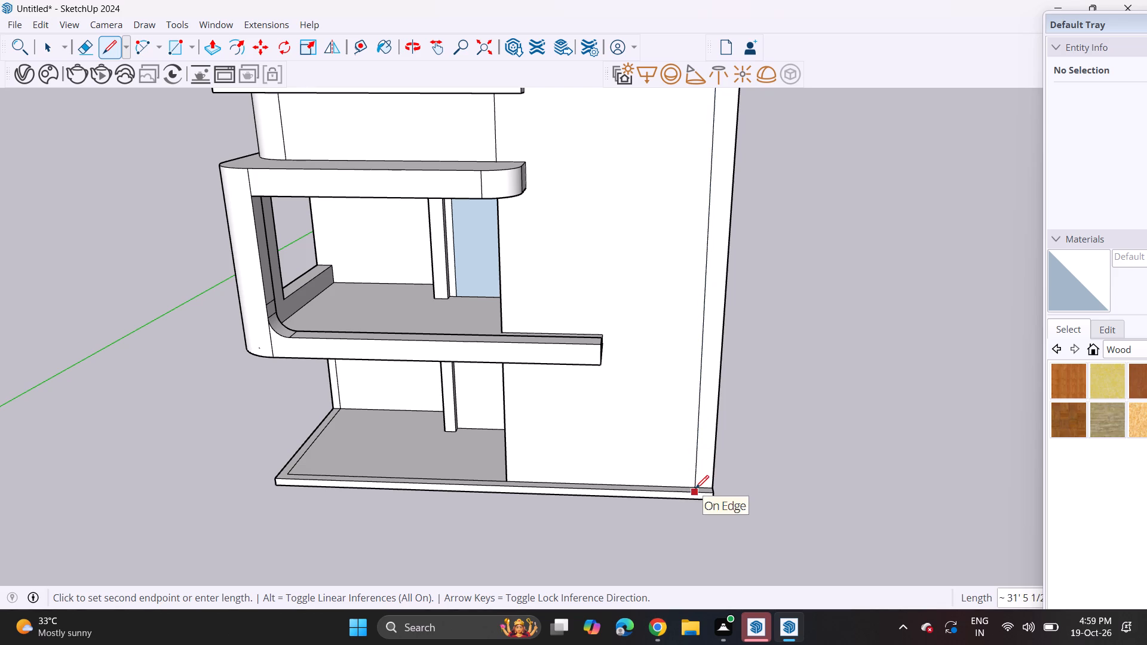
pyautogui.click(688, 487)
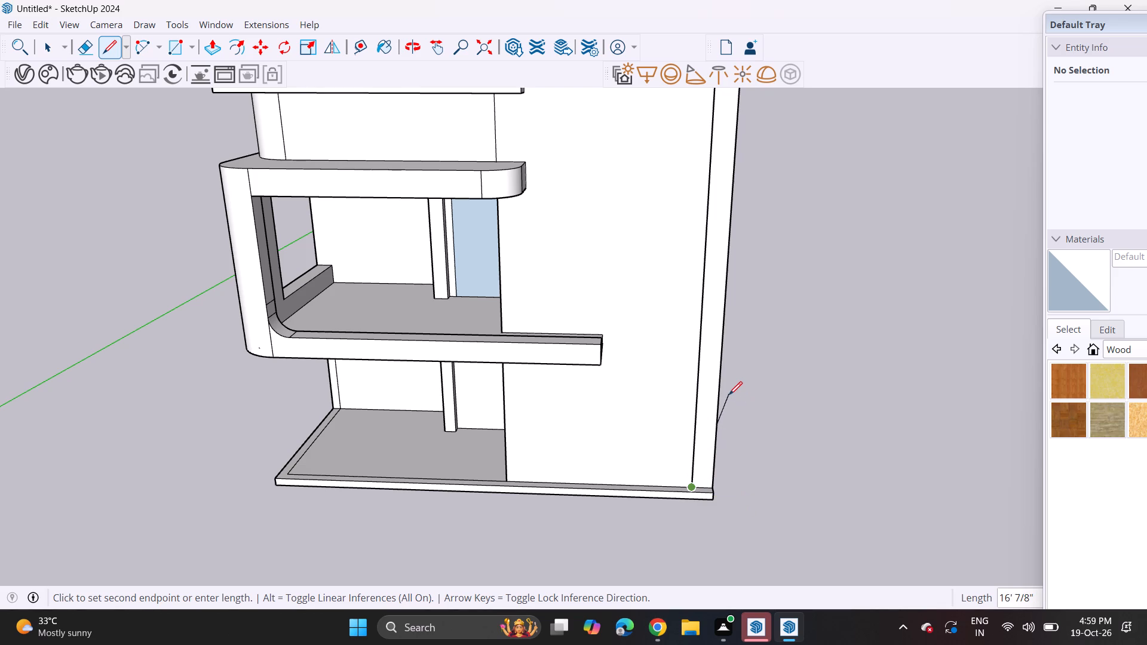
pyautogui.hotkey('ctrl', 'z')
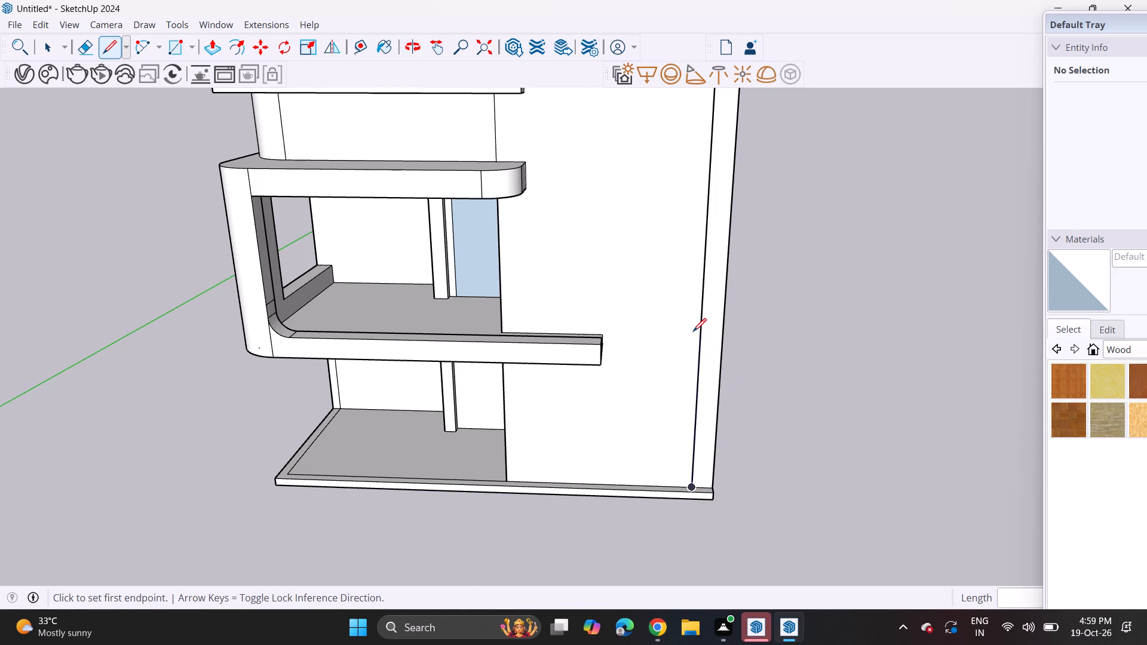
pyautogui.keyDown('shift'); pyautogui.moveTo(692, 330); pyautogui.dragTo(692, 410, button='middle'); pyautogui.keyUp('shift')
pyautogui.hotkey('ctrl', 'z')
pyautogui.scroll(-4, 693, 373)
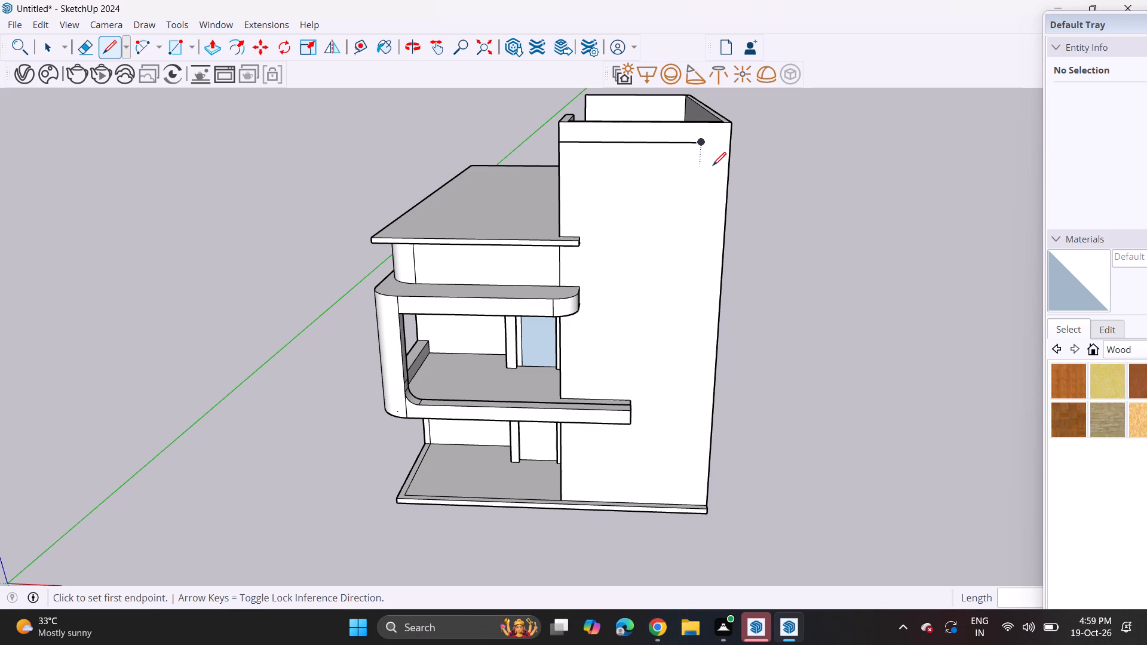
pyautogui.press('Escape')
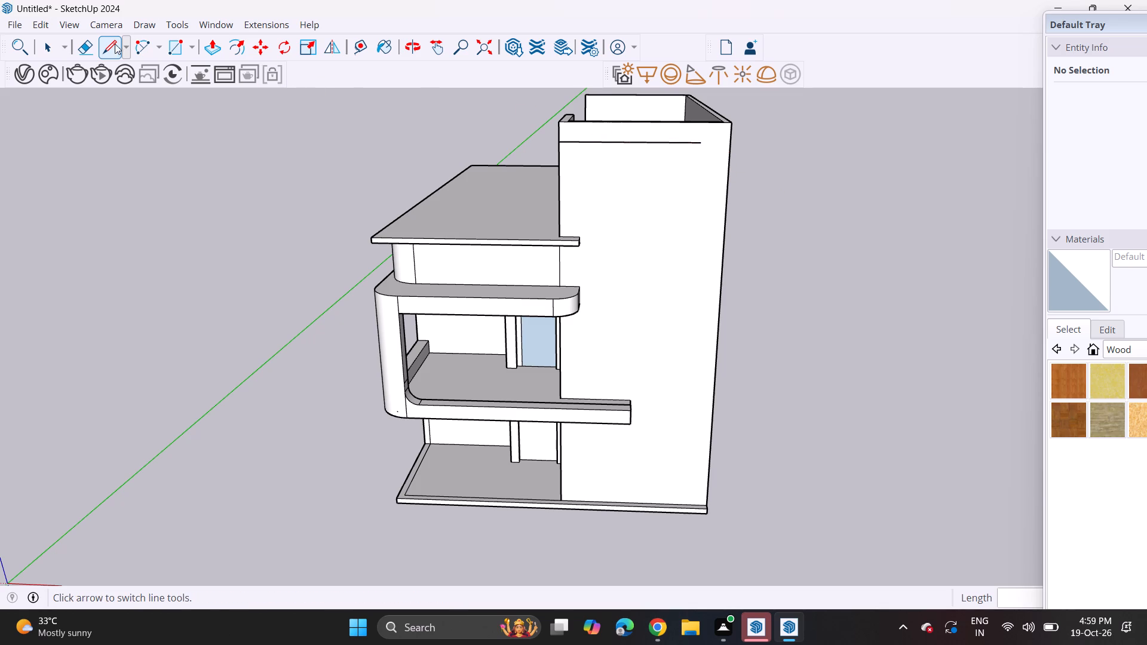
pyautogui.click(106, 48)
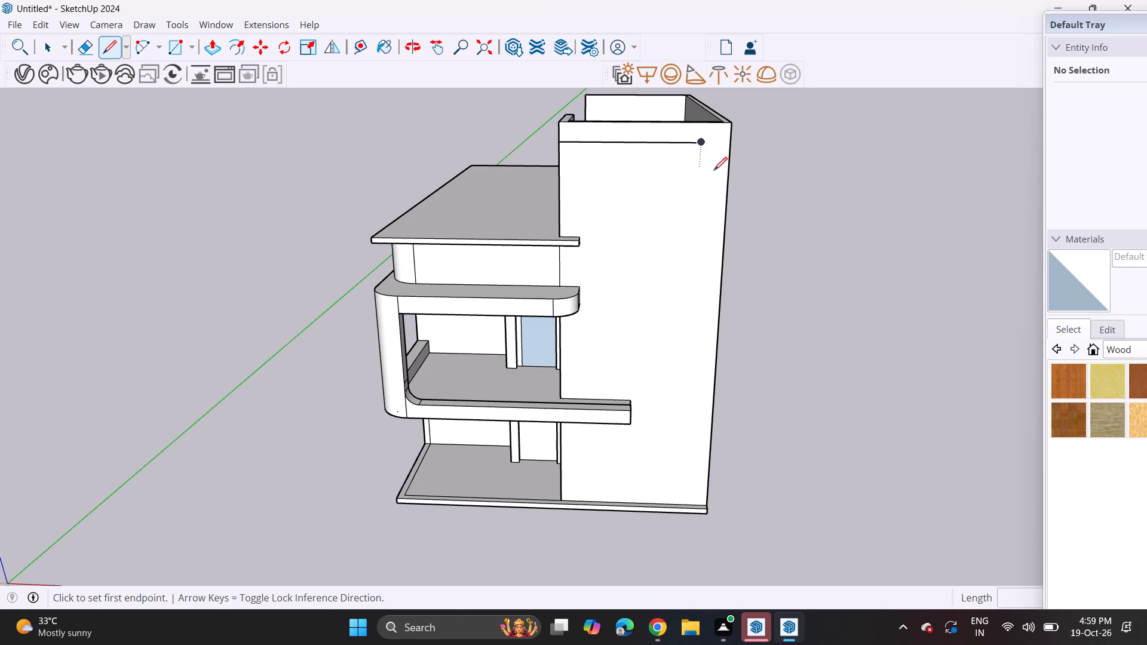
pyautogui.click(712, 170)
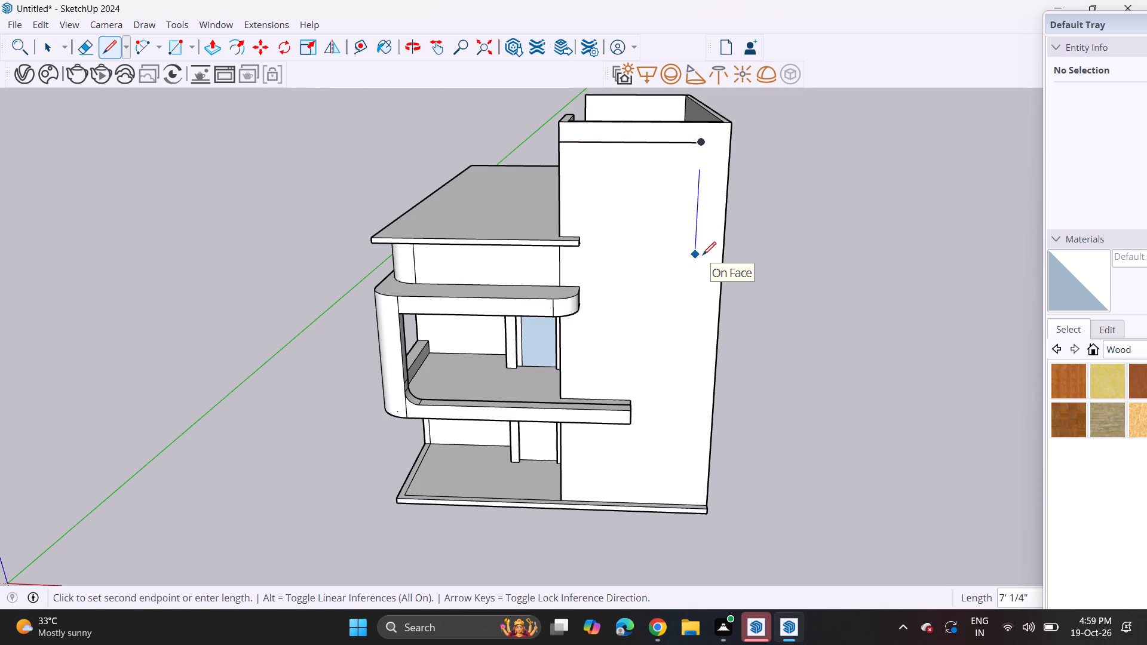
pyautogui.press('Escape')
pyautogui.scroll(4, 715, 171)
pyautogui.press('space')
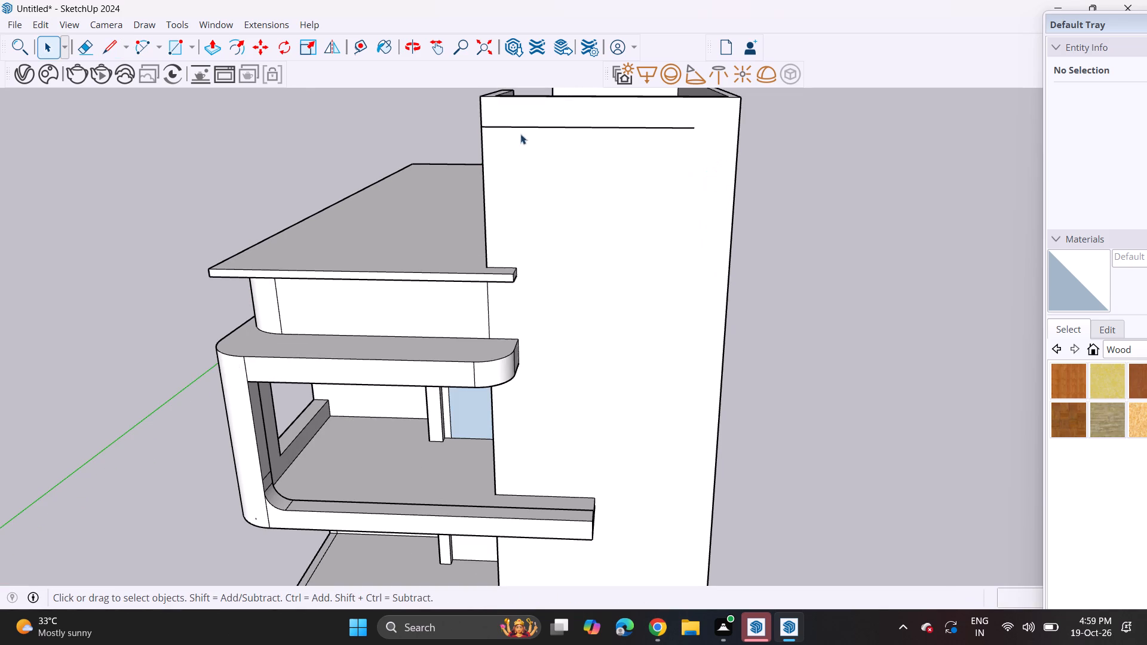
# Draw a vertical line about 20' 8" long near the tower front's far edge, from below the horizontal line's free end to the lower slab's level.
pyautogui.click(116, 51)
pyautogui.scroll(5, 680, 164)
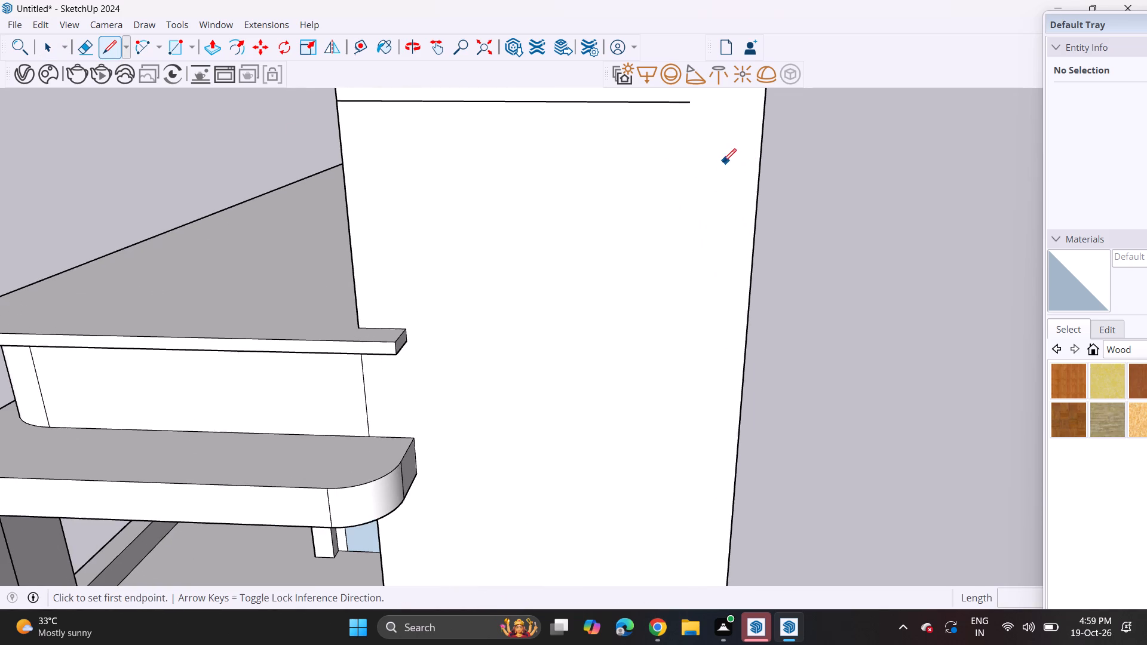
pyautogui.click(720, 161)
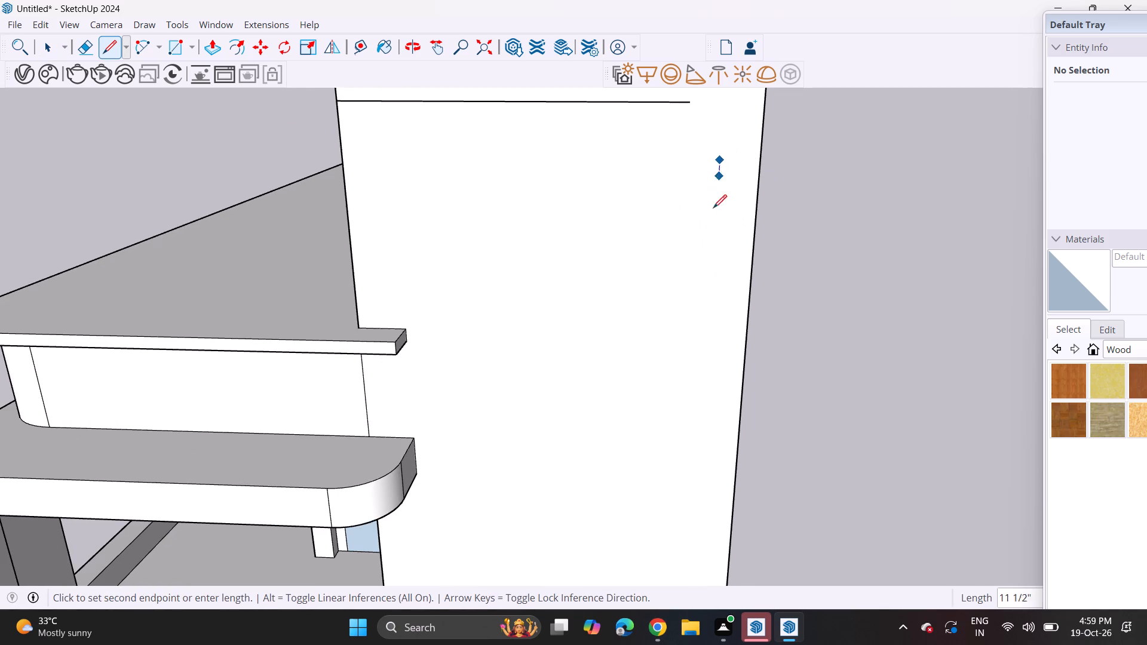
pyautogui.scroll(-4, 714, 303)
pyautogui.keyDown('shift'); pyautogui.moveTo(715, 367); pyautogui.dragTo(726, 195, button='middle'); pyautogui.keyUp('shift')
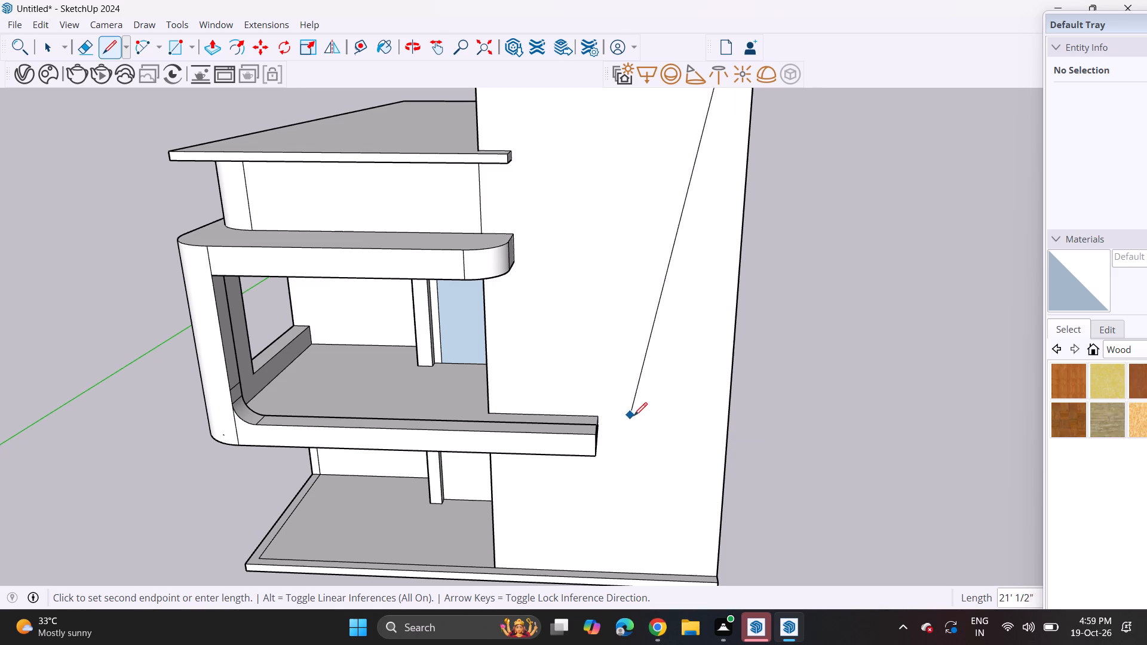
pyautogui.click(705, 421)
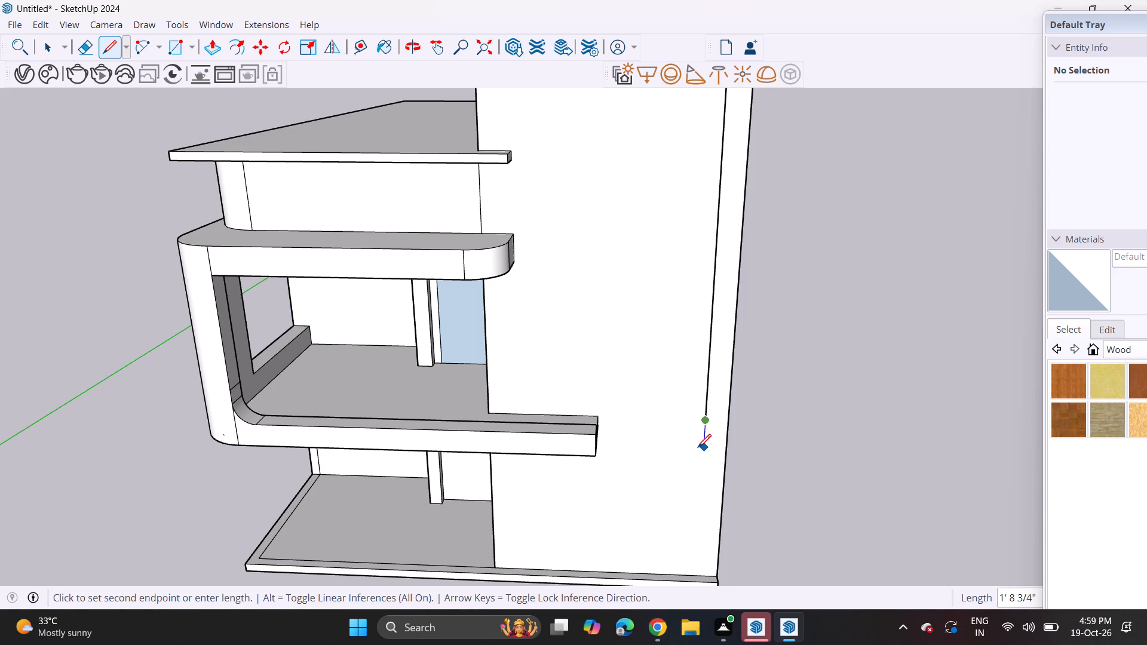
# Extend the tower front's vertical line about 1' 9 5/8" further down and join its end horizontally to the tower's far edge.
pyautogui.scroll(4, 698, 447)
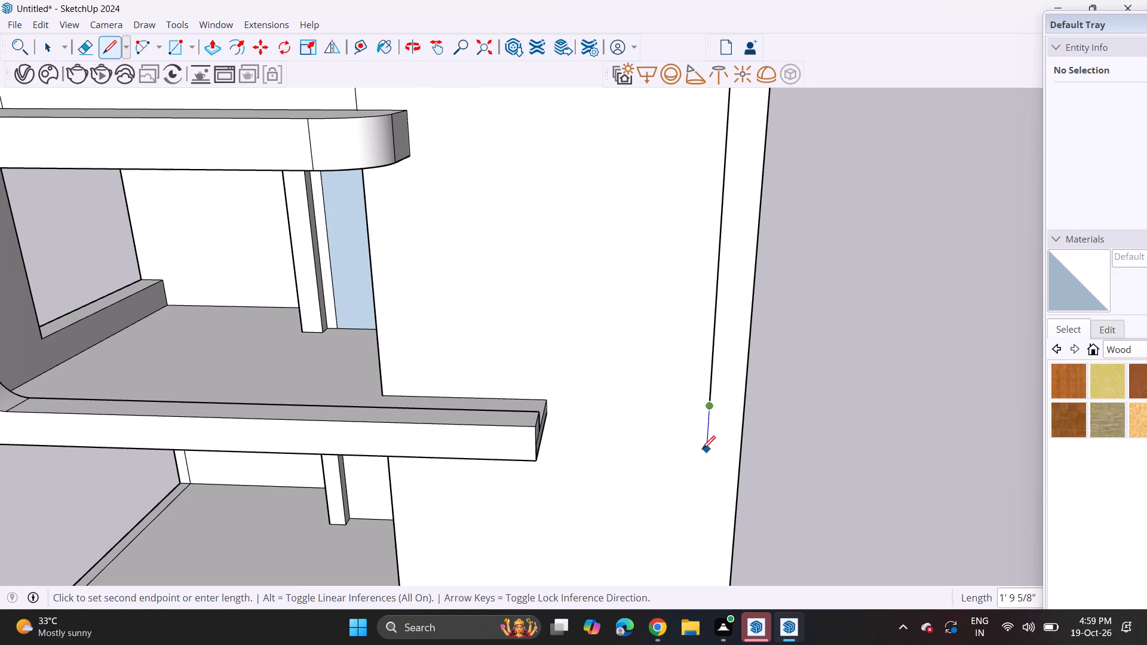
pyautogui.click(704, 449)
pyautogui.click(740, 445)
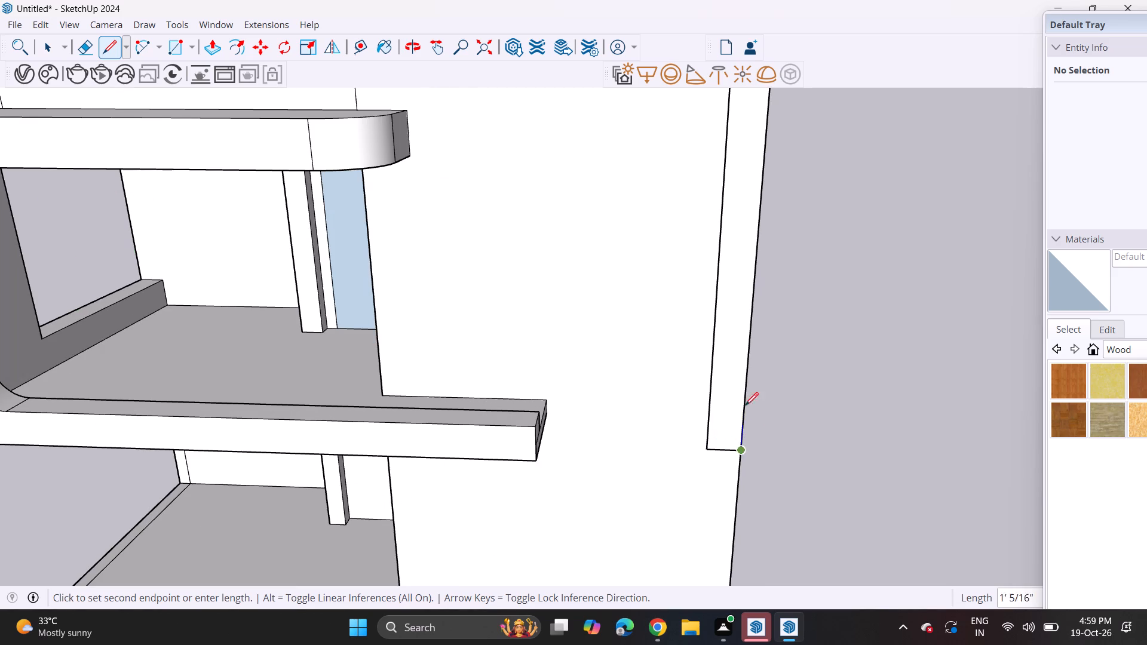
pyautogui.scroll(-4, 724, 342)
pyautogui.keyDown('shift'); pyautogui.moveTo(683, 214); pyautogui.dragTo(678, 449, button='middle'); pyautogui.keyUp('shift')
pyautogui.press('space')
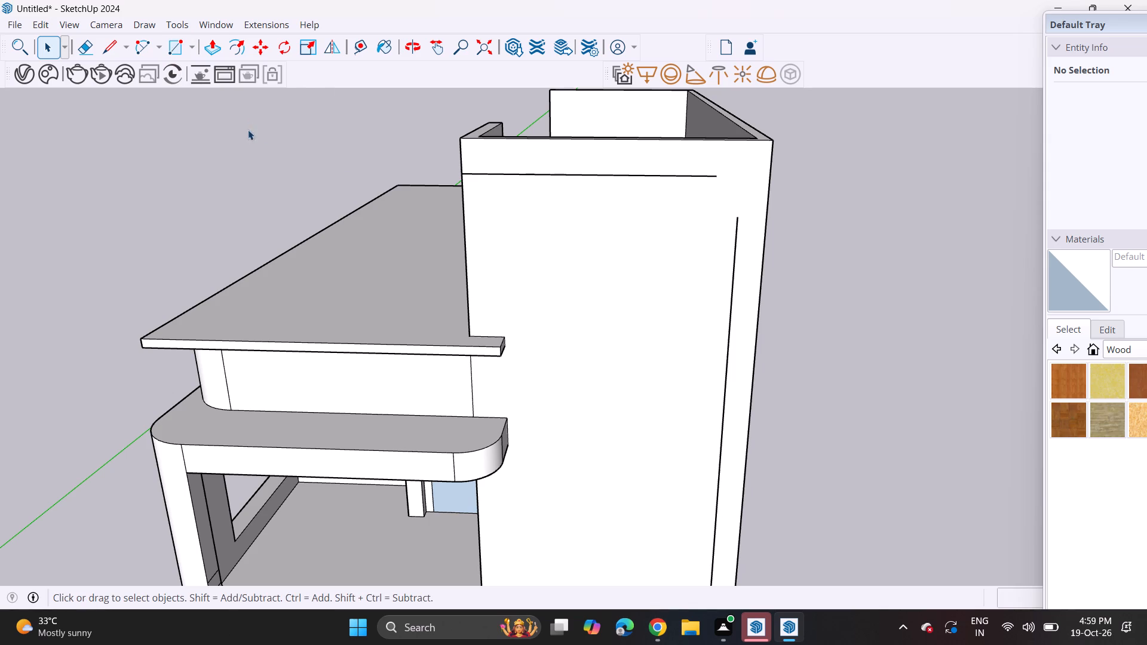
# Round the corner between the tower front's horizontal and vertical lines with a tangent arc of about 2' 1 3/4" radius.
pyautogui.click(160, 45)
pyautogui.click(160, 83)
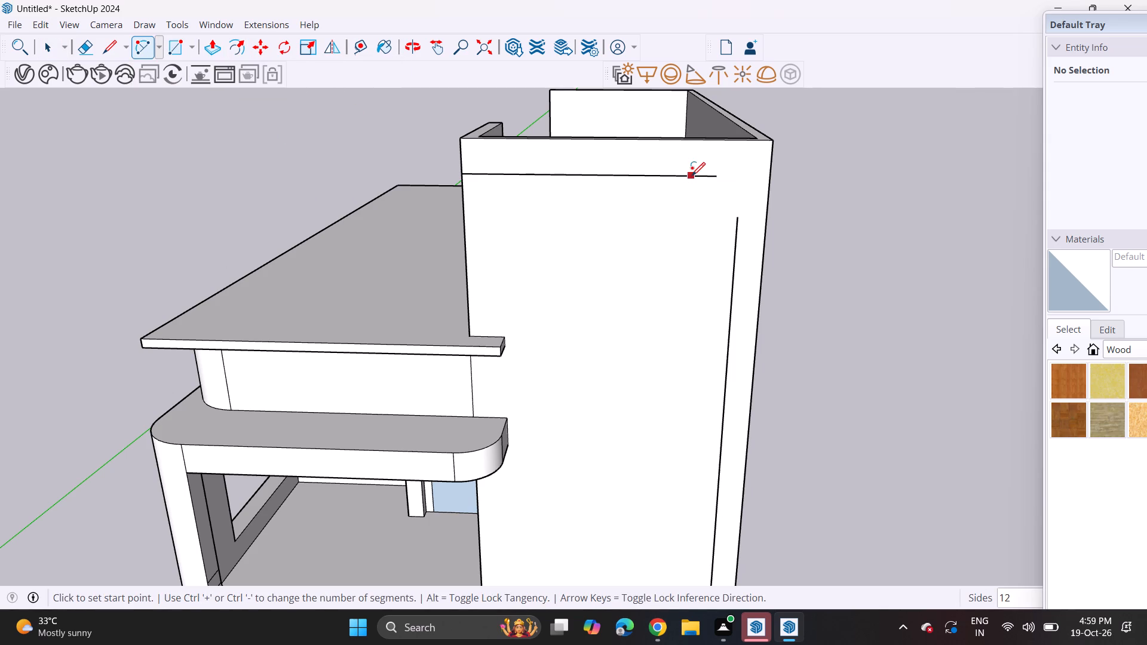
pyautogui.click(692, 176)
pyautogui.click(736, 229)
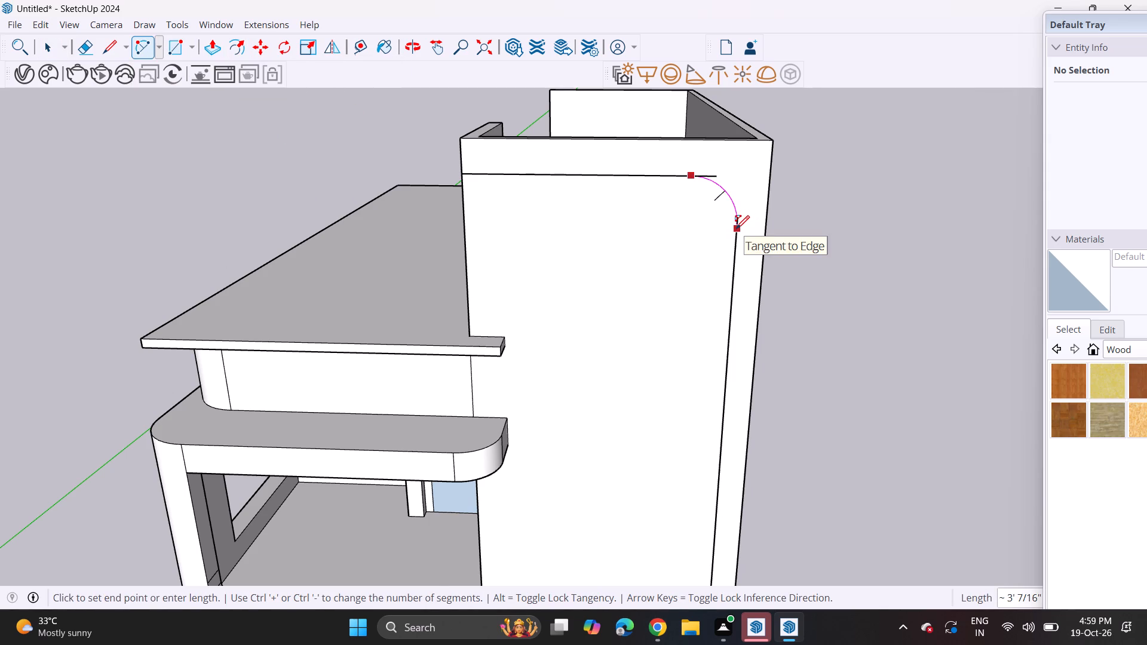
pyautogui.click(737, 204)
# Erase the short ends of the horizontal and vertical lines that overshoot the rounded corner.
pyautogui.scroll(4, 733, 213)
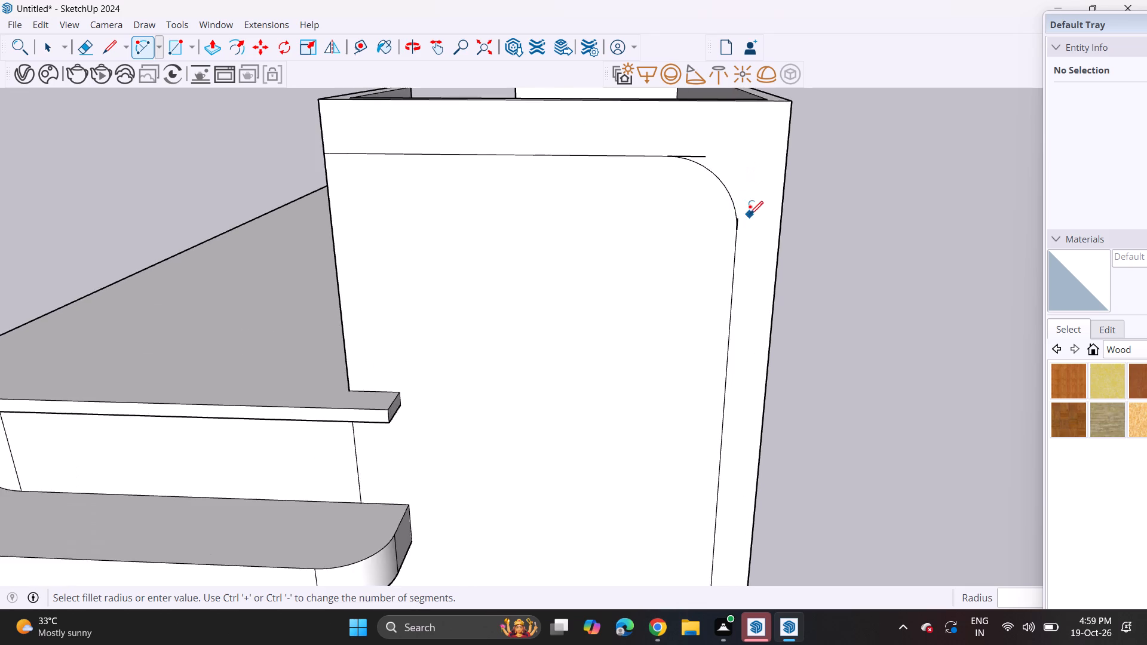
pyautogui.scroll(5, 741, 216)
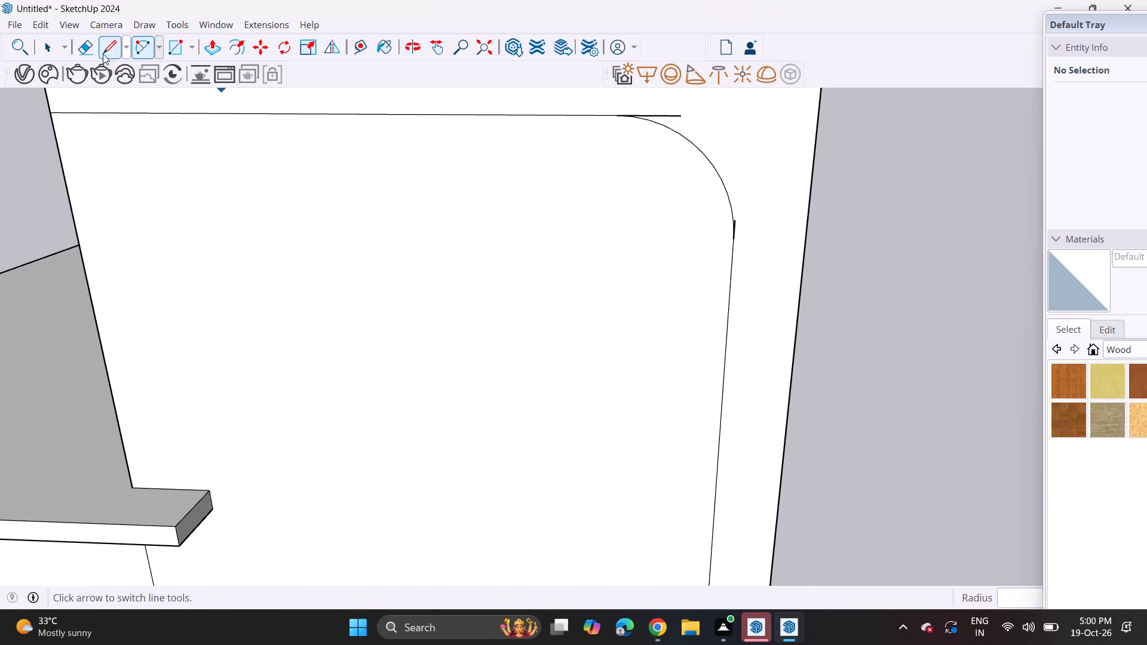
pyautogui.moveTo(81, 47); pyautogui.dragTo(86, 47)
pyautogui.scroll(5, 686, 102)
pyautogui.moveTo(668, 118); pyautogui.dragTo(677, 135)
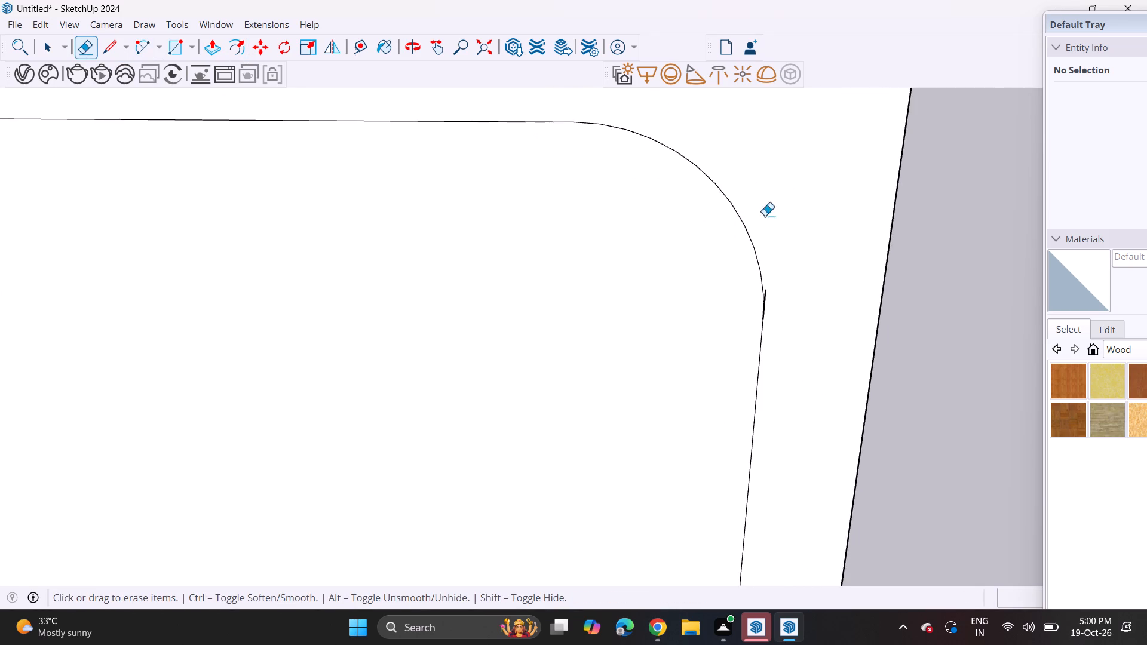
pyautogui.scroll(6, 765, 222)
pyautogui.scroll(5, 768, 311)
pyautogui.click(760, 349)
pyautogui.scroll(-8, 761, 350)
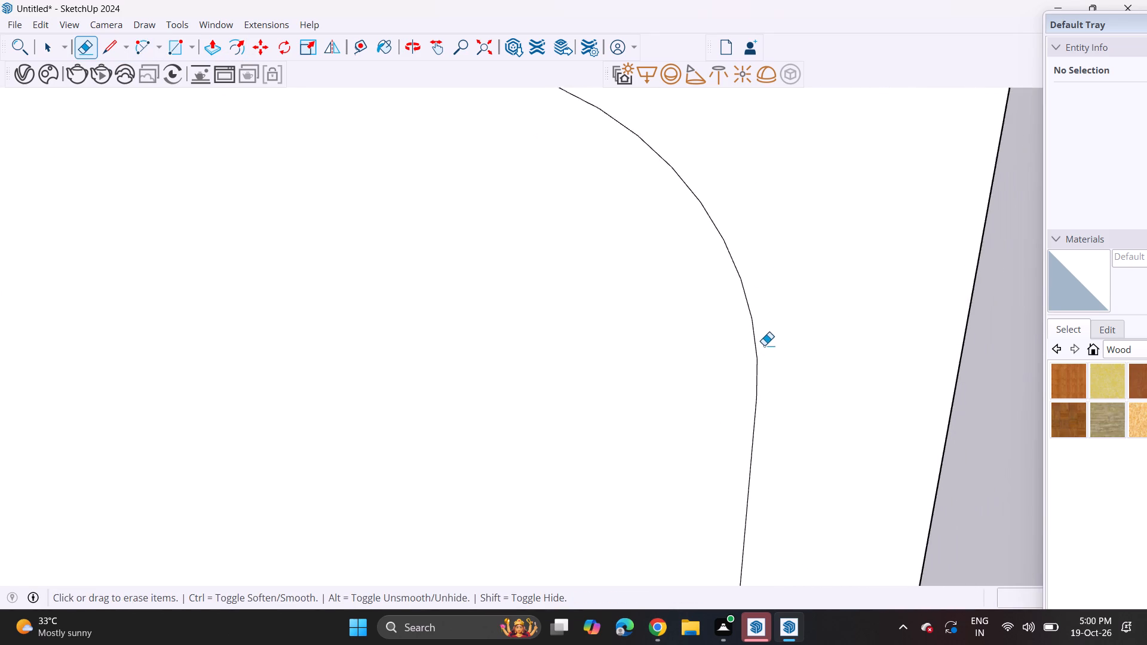
pyautogui.scroll(-6, 764, 345)
# Set the corner arc's segments to 60.
pyautogui.press('space')
pyautogui.click(706, 242)
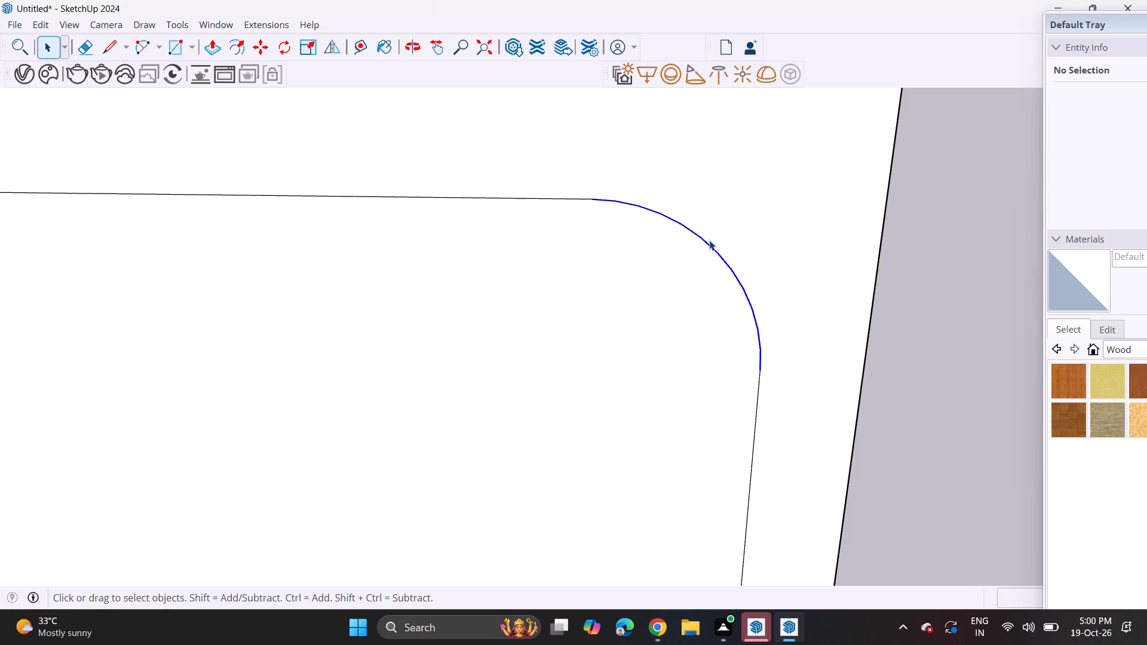
pyautogui.moveTo(1070, 33); pyautogui.dragTo(888, 51)
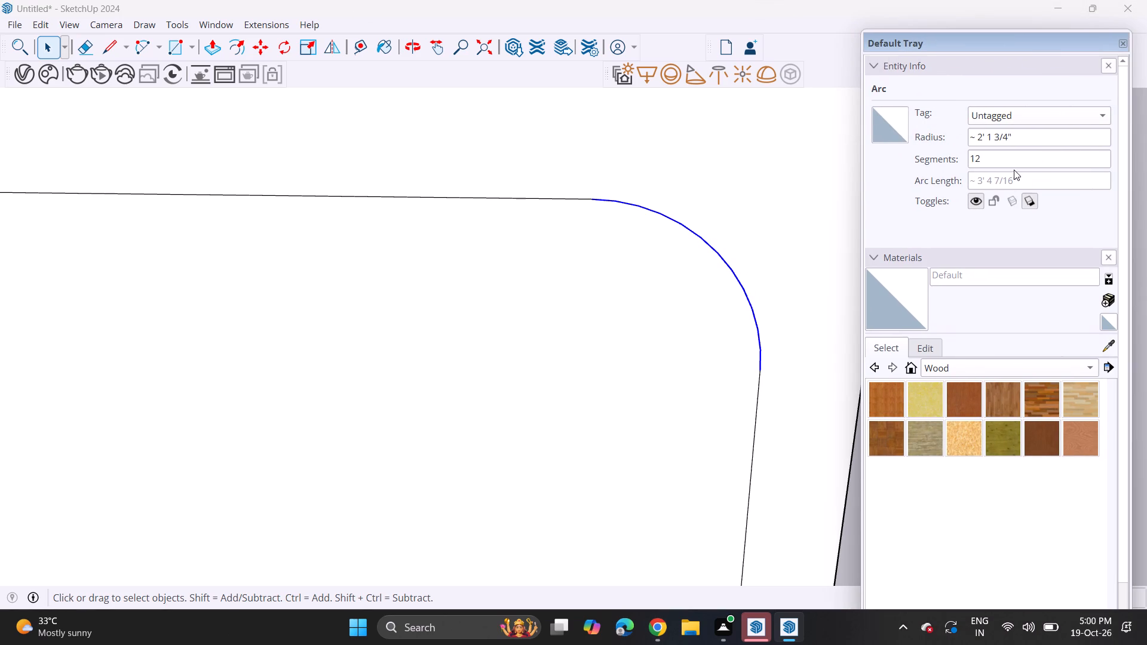
pyautogui.click(1013, 165)
pyautogui.press('BackSpace')
pyautogui.press('BackSpace')
pyautogui.press('BackSpace')
pyautogui.write('60')
pyautogui.press('Return')
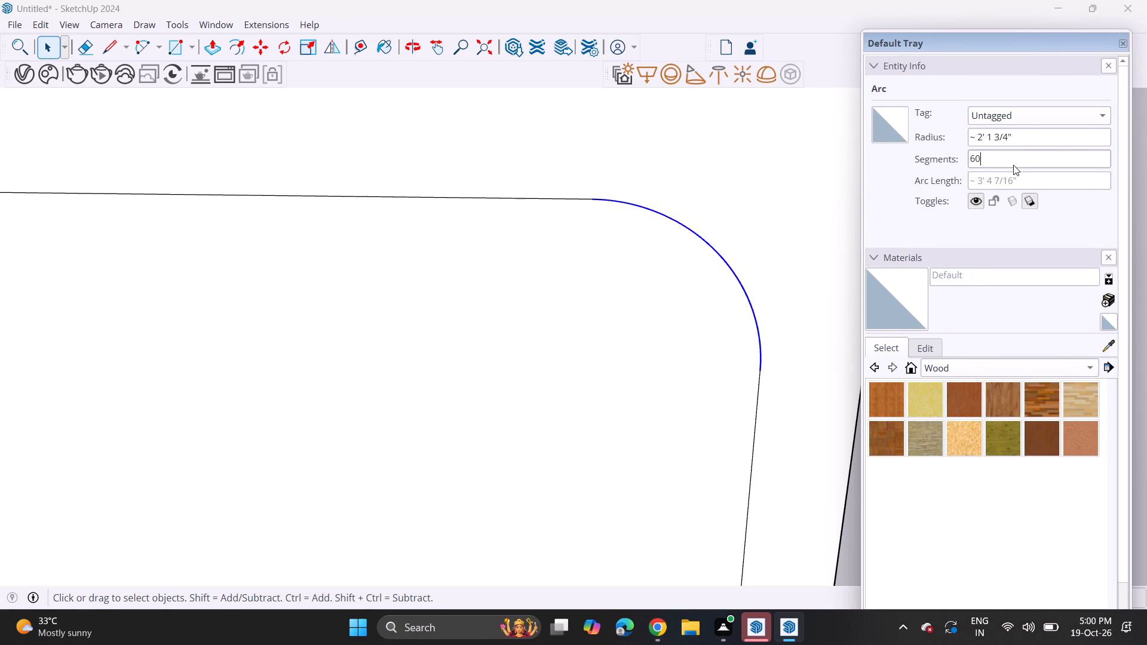
pyautogui.press('Return')
pyautogui.click(572, 255)
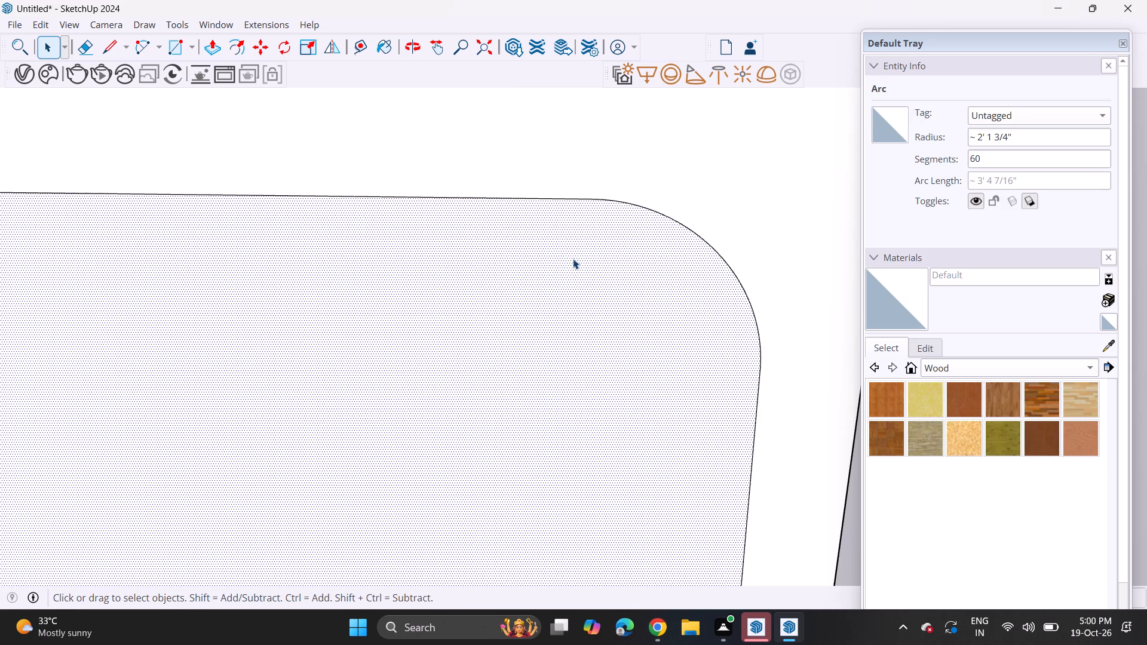
# Push/Pull the L-shaped band along the tower front's top and far edge outward, flush with the lower slab's front face.
pyautogui.scroll(-9, 569, 259)
pyautogui.scroll(-2, 496, 245)
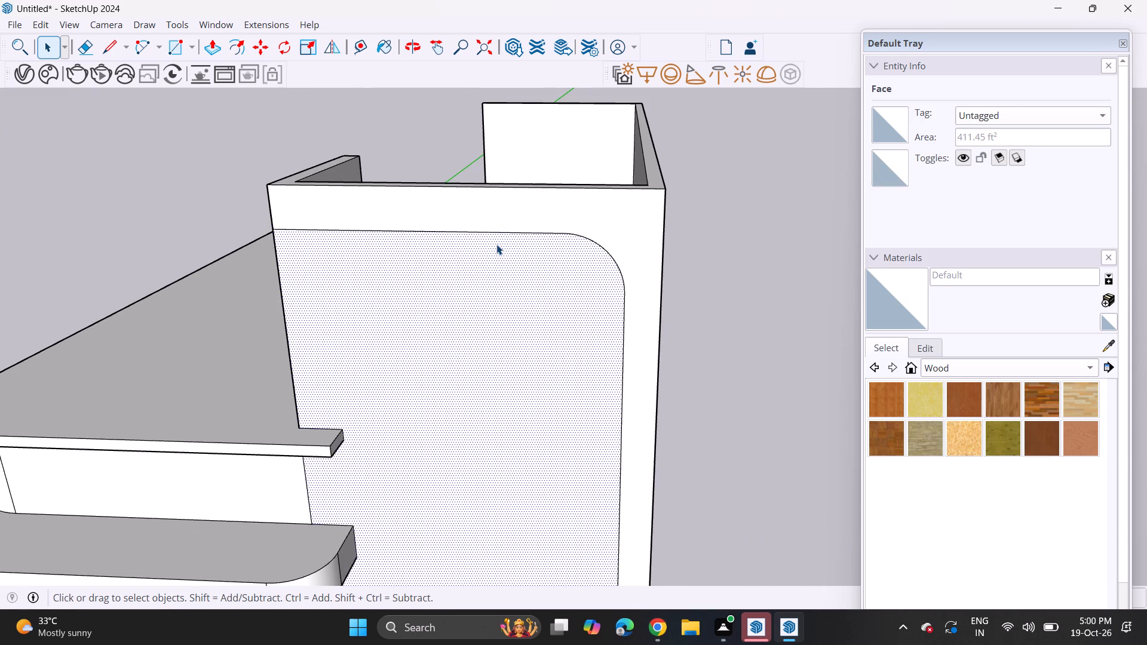
pyautogui.scroll(-4, 498, 245)
pyautogui.keyDown('shift'); pyautogui.moveTo(565, 333); pyautogui.dragTo(602, 157, button='middle'); pyautogui.keyUp('shift')
pyautogui.scroll(-2, 595, 164)
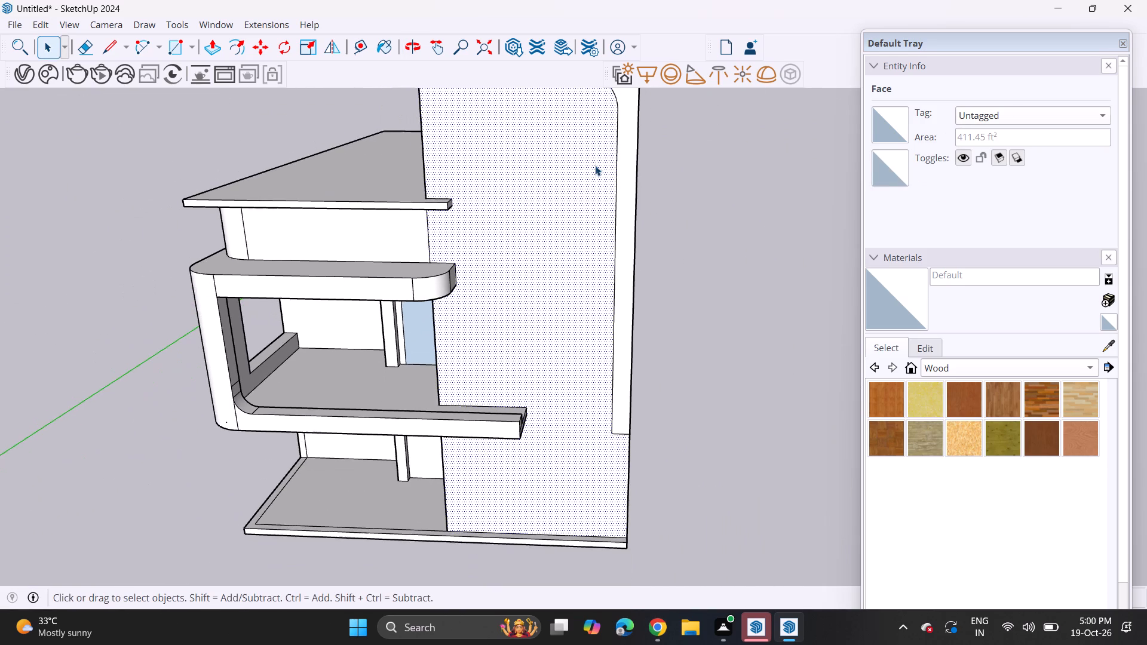
pyautogui.moveTo(596, 168); pyautogui.dragTo(622, 230, button='middle')
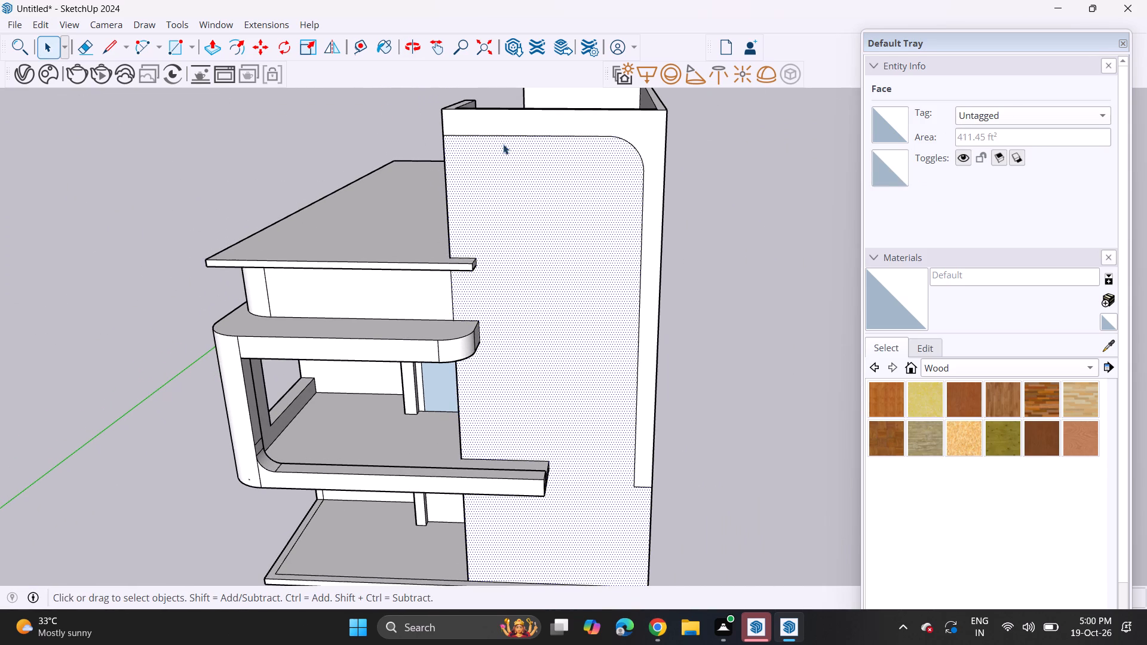
pyautogui.moveTo(203, 43); pyautogui.dragTo(214, 44)
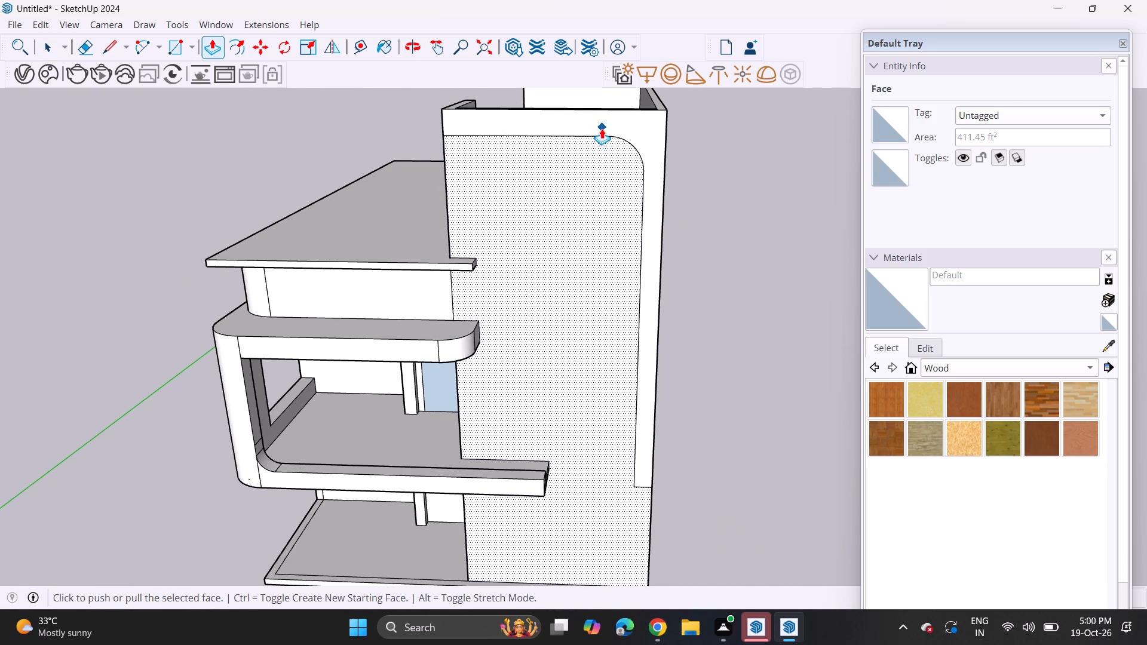
pyautogui.press('Escape')
pyautogui.click(631, 122)
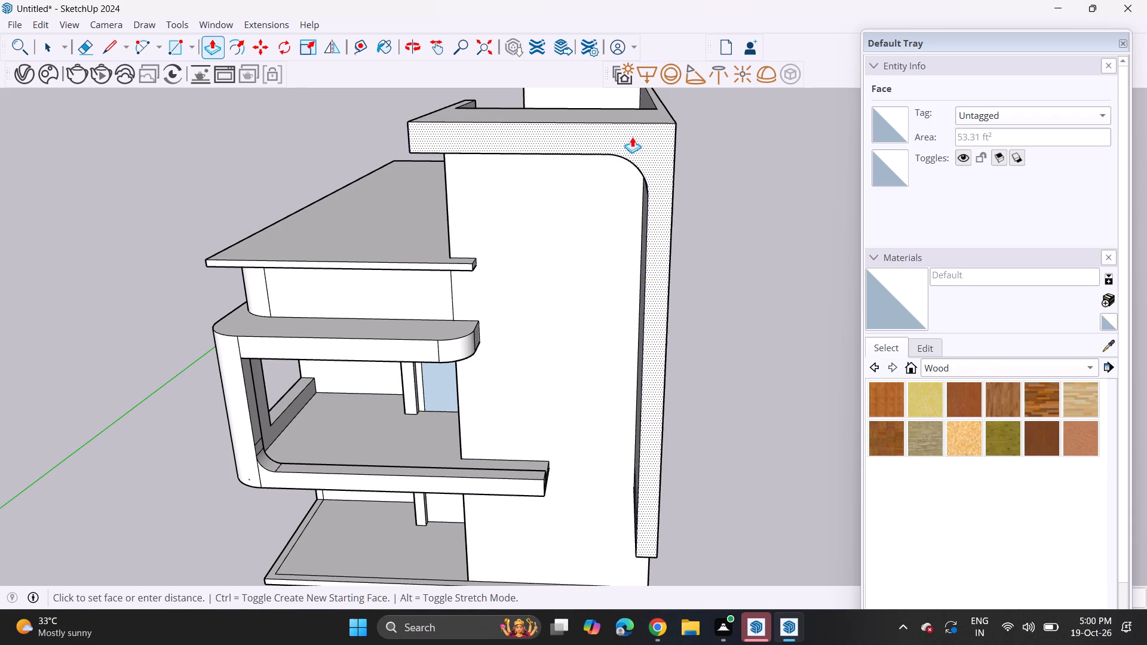
pyautogui.moveTo(602, 191); pyautogui.dragTo(848, 42, button='middle')
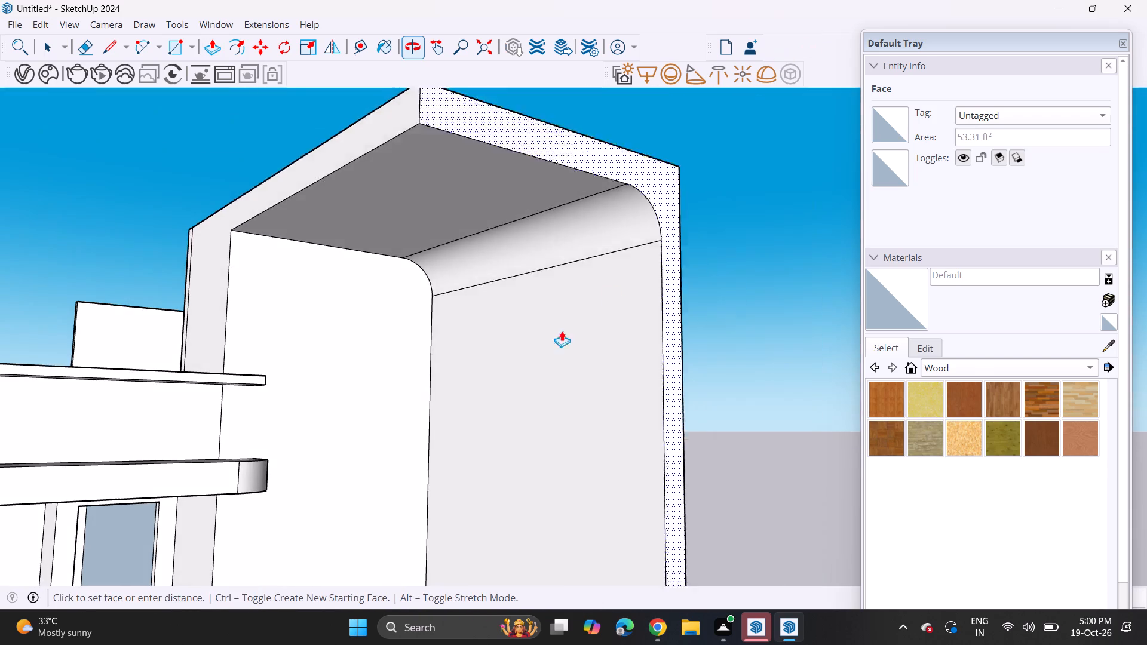
pyautogui.moveTo(397, 501); pyautogui.dragTo(625, 279, button='middle')
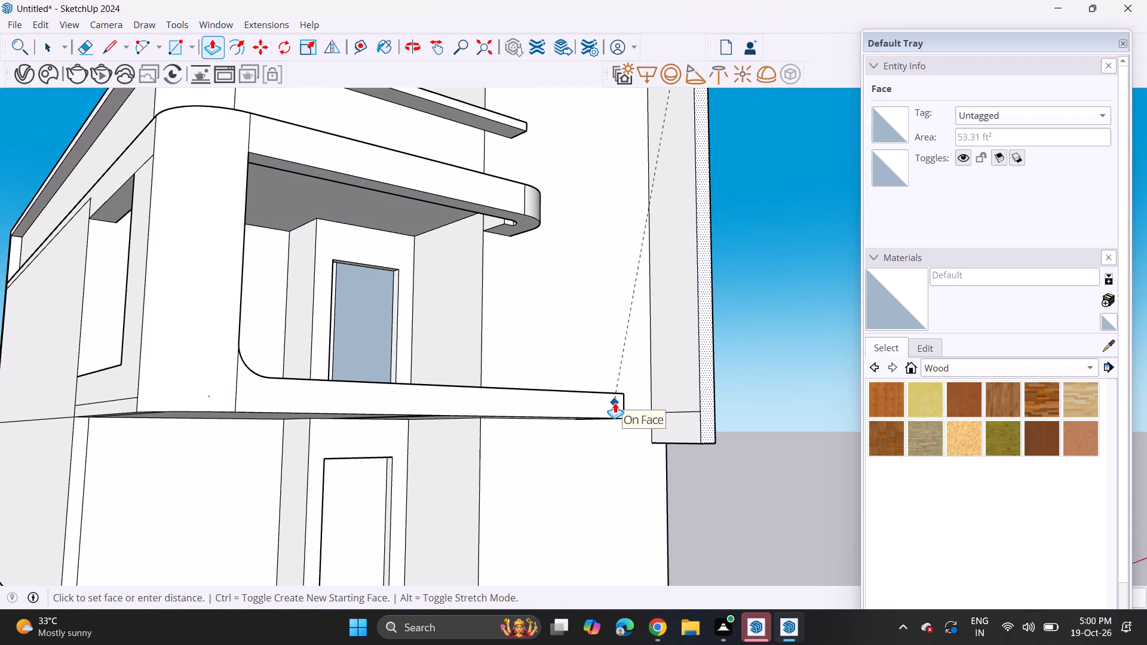
pyautogui.click(615, 403)
# Draw a line across the tower's roof-side wall, continuing the front band's lower edge to the wall's rear end.
pyautogui.moveTo(713, 364); pyautogui.dragTo(455, 378, button='middle')
pyautogui.keyDown('shift'); pyautogui.moveTo(573, 311); pyautogui.dragTo(473, 360, button='middle'); pyautogui.keyUp('shift')
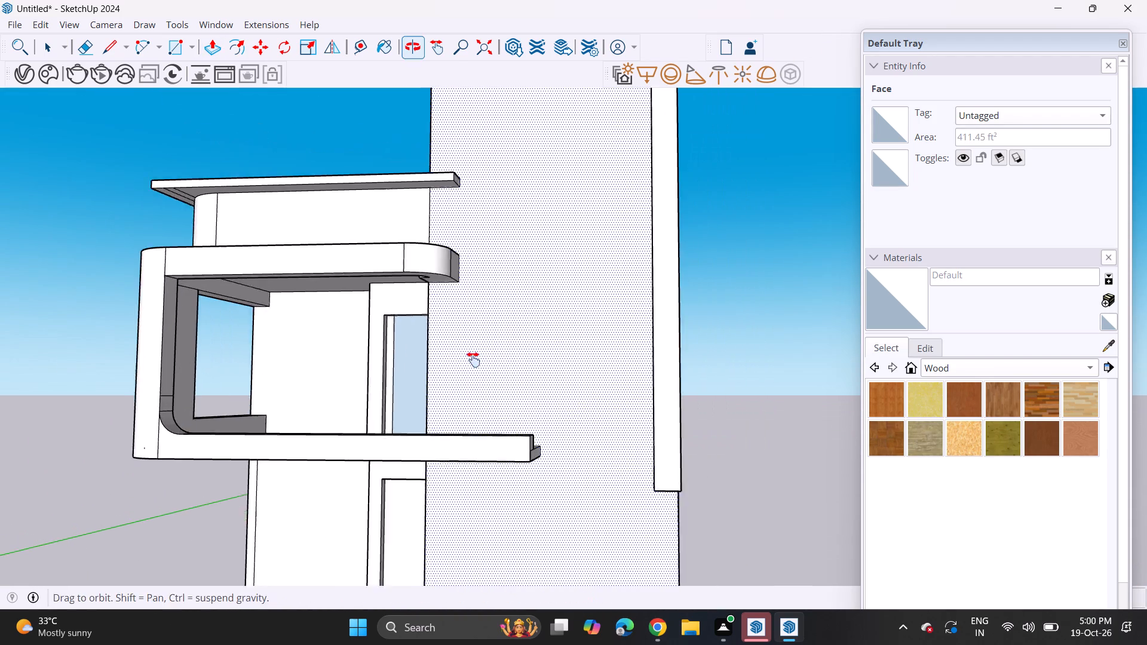
pyautogui.keyDown('shift'); pyautogui.moveTo(473, 360); pyautogui.dragTo(465, 364, button='middle'); pyautogui.keyUp('shift')
pyautogui.scroll(-6, 464, 363)
pyautogui.moveTo(464, 359); pyautogui.dragTo(520, 406, button='middle')
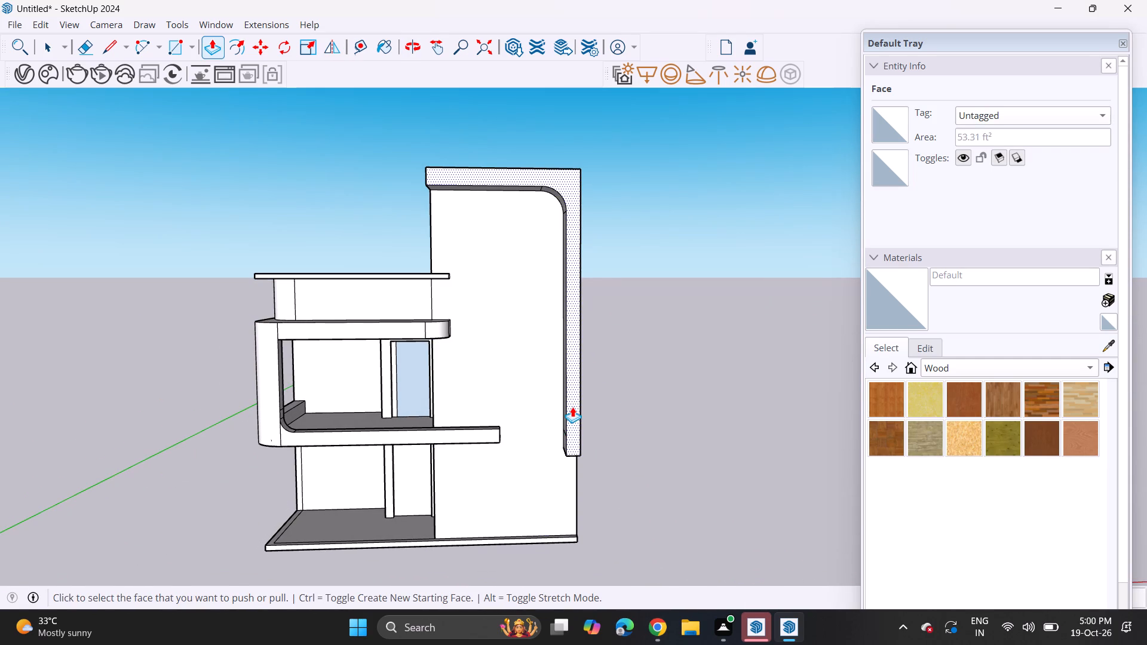
pyautogui.moveTo(434, 212); pyautogui.dragTo(580, 269, button='middle')
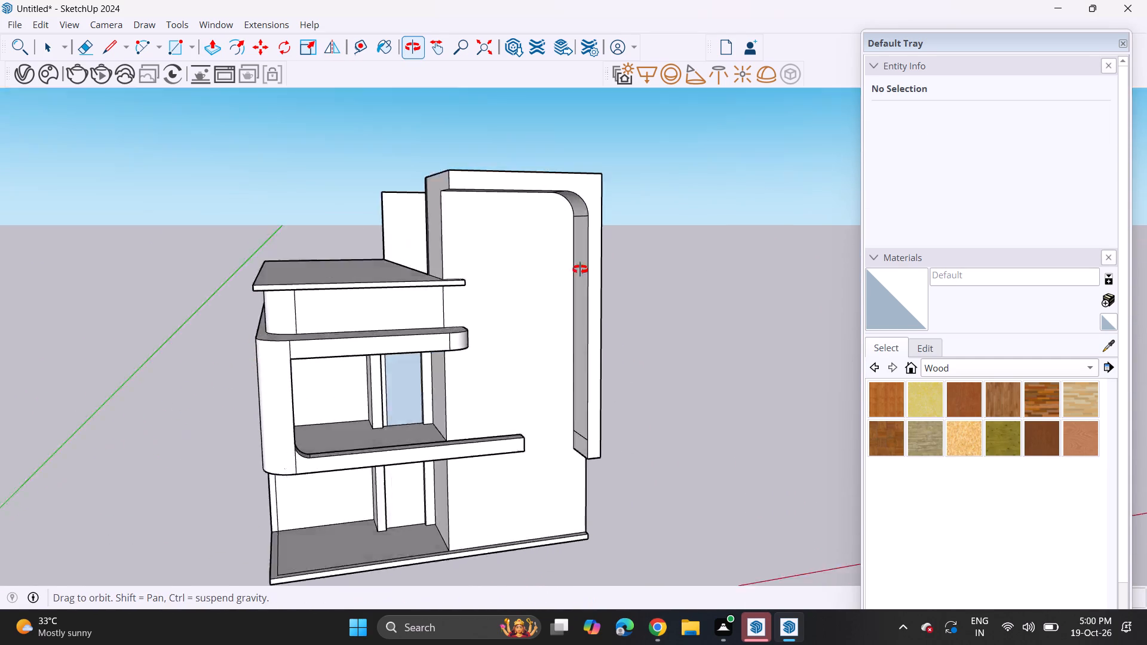
pyautogui.moveTo(580, 269); pyautogui.dragTo(722, 357, button='middle')
pyautogui.scroll(3, 516, 243)
pyautogui.click(114, 50)
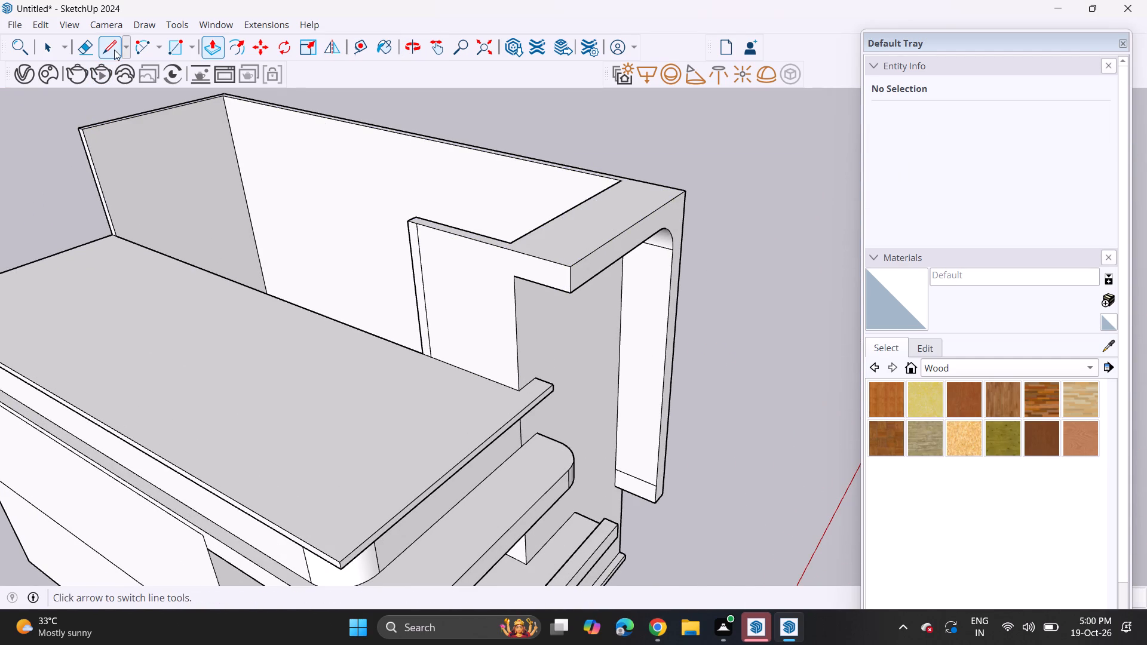
pyautogui.click(513, 273)
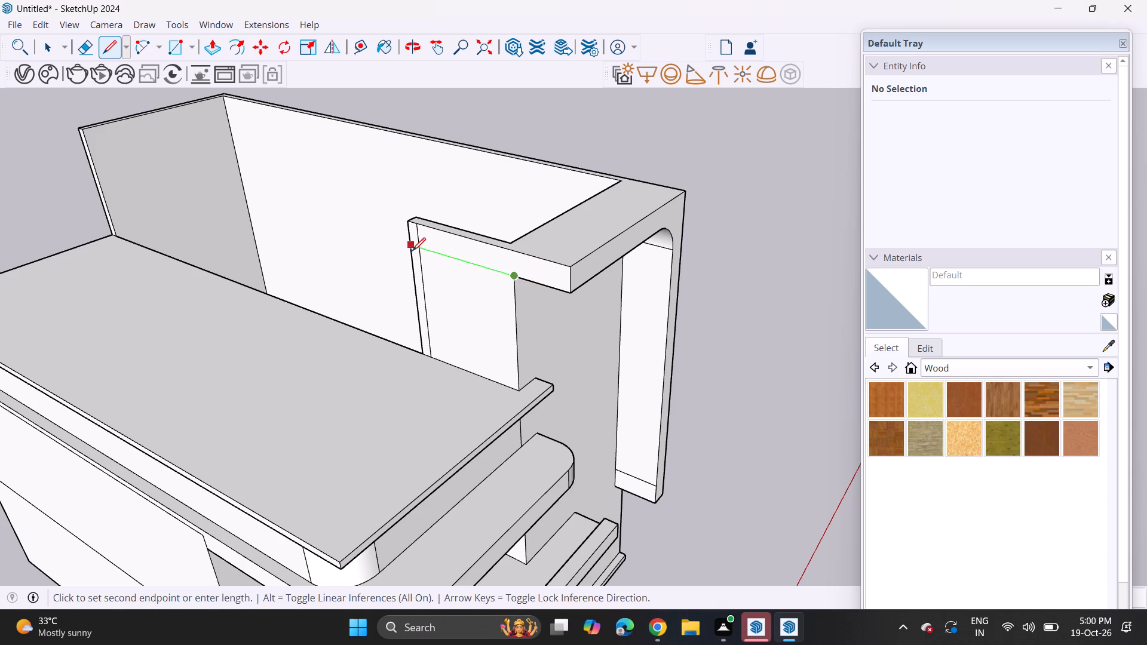
pyautogui.click(412, 250)
# Push/Pull the strip above that line, together with the front band's end, outward over the roof slab.
pyautogui.click(204, 53)
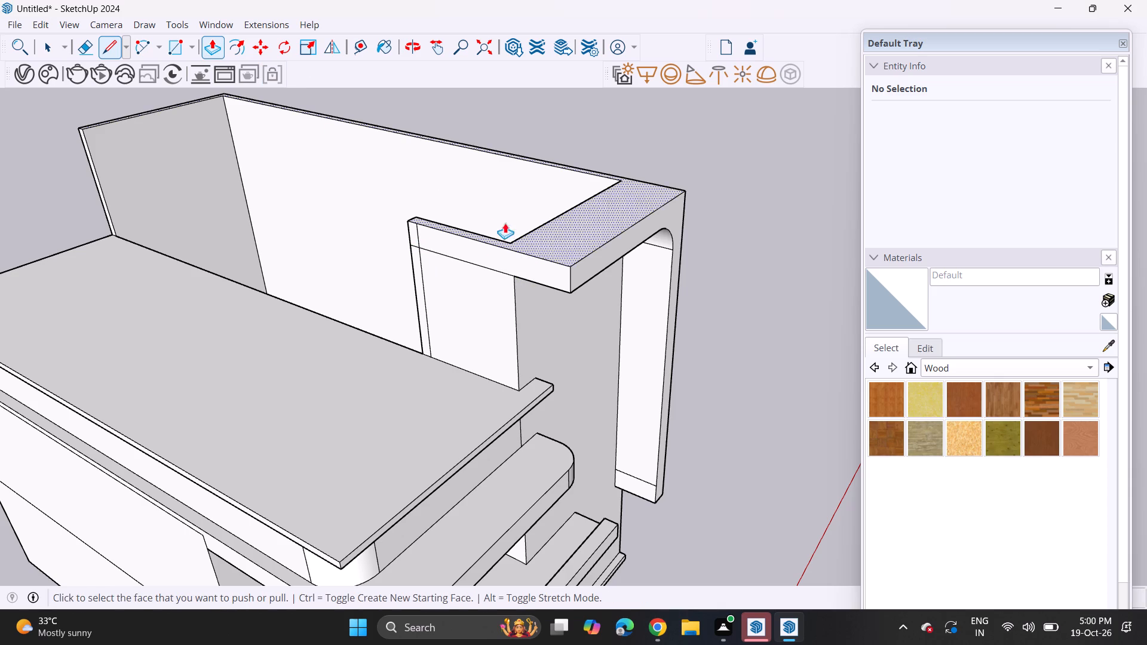
pyautogui.click(542, 271)
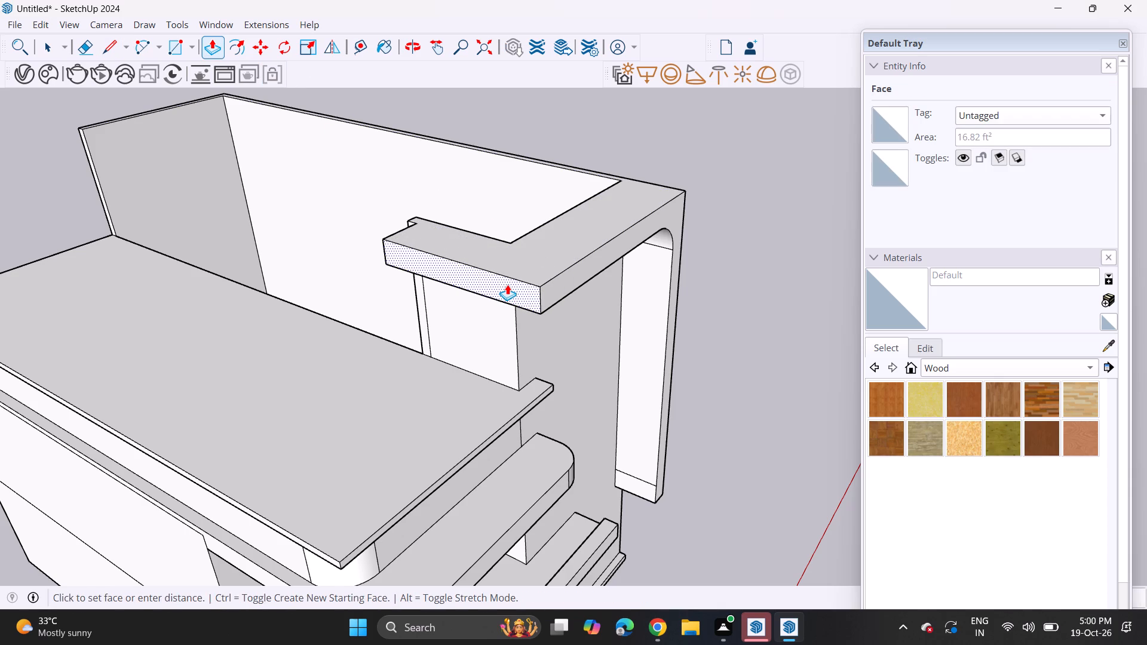
pyautogui.click(480, 296)
# Extend the rear end of the new overhang along the tower to its rear wall.
pyautogui.moveTo(420, 257); pyautogui.dragTo(538, 251, button='middle')
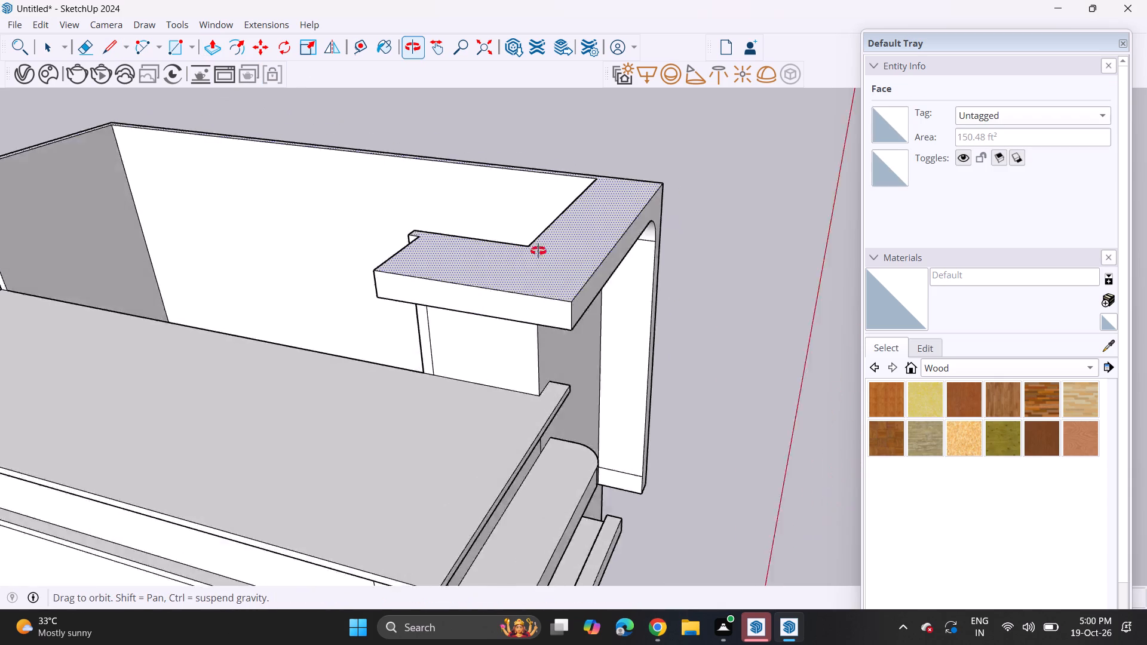
pyautogui.moveTo(538, 251); pyautogui.dragTo(824, 228, button='middle')
pyautogui.click(572, 293)
pyautogui.scroll(-3, 492, 315)
pyautogui.moveTo(492, 315); pyautogui.dragTo(706, 236, button='middle')
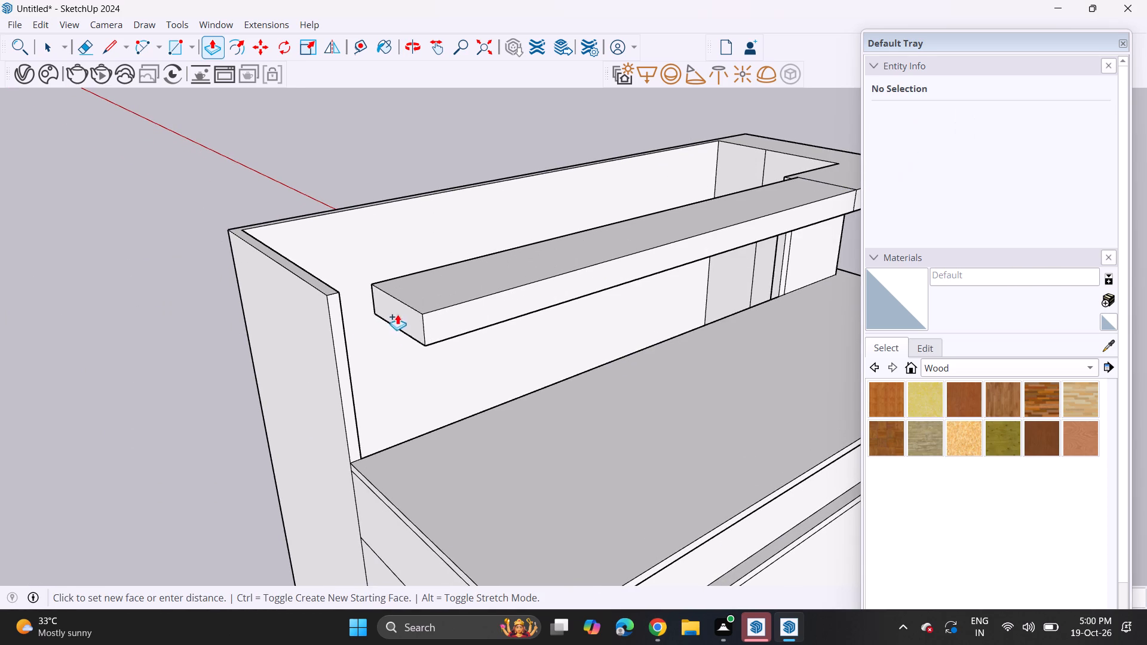
pyautogui.click(296, 275)
# Push/Pull the inner face of the extended overhang across the tower's open top to the far side wall.
pyautogui.moveTo(412, 272); pyautogui.dragTo(835, 254, button='middle')
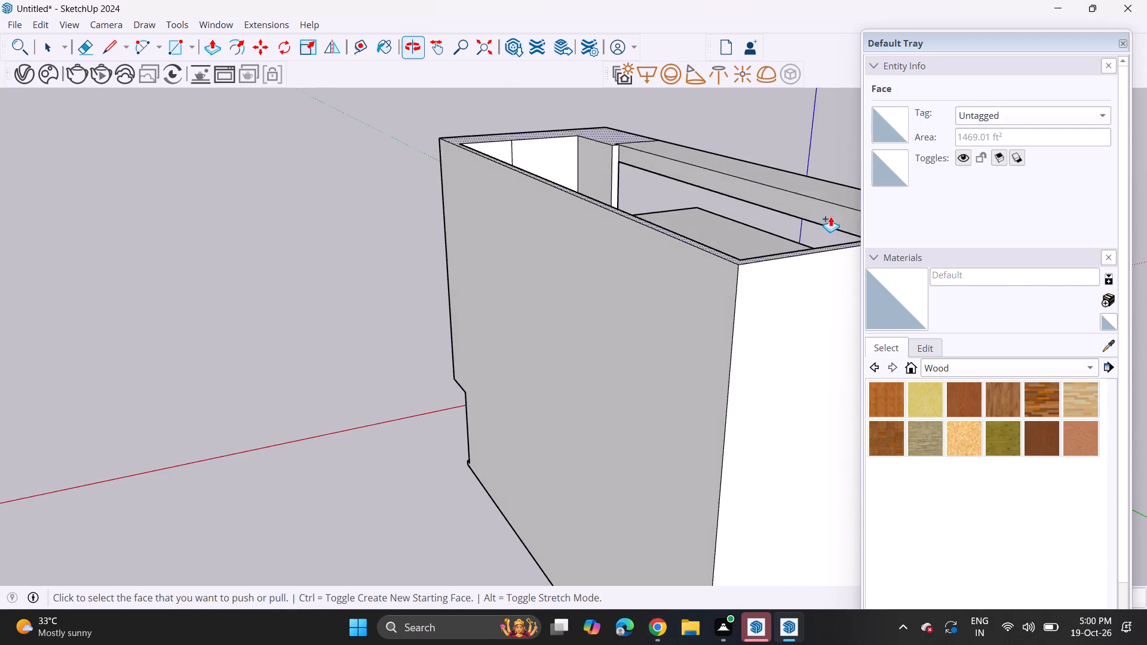
pyautogui.scroll(3, 737, 170)
pyautogui.click(731, 186)
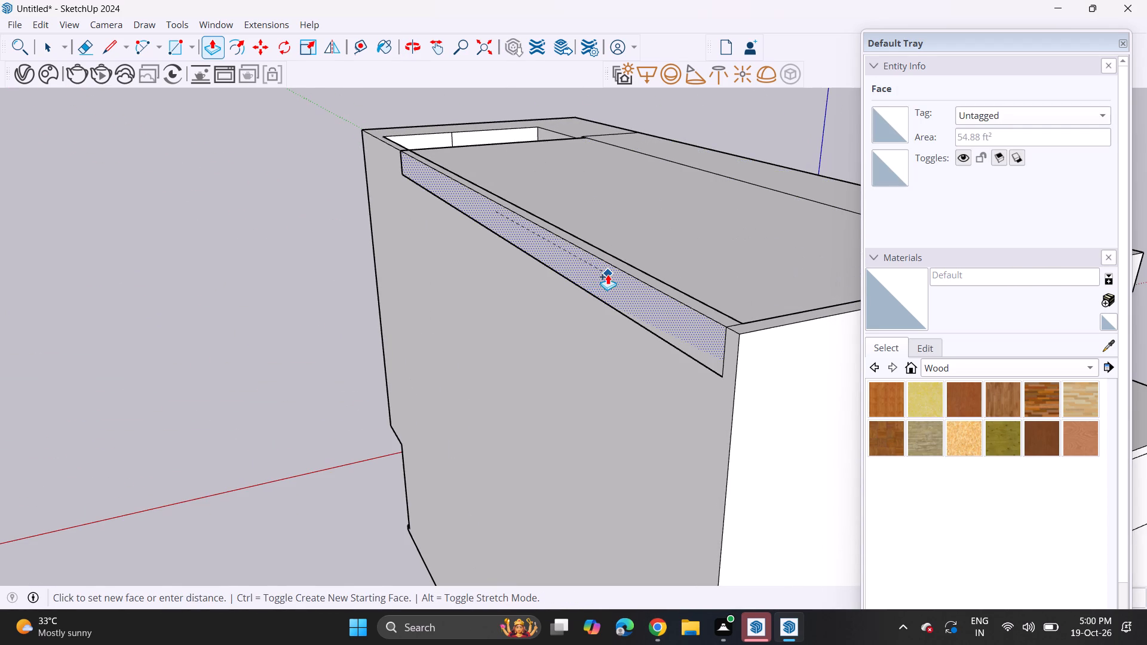
pyautogui.click(693, 294)
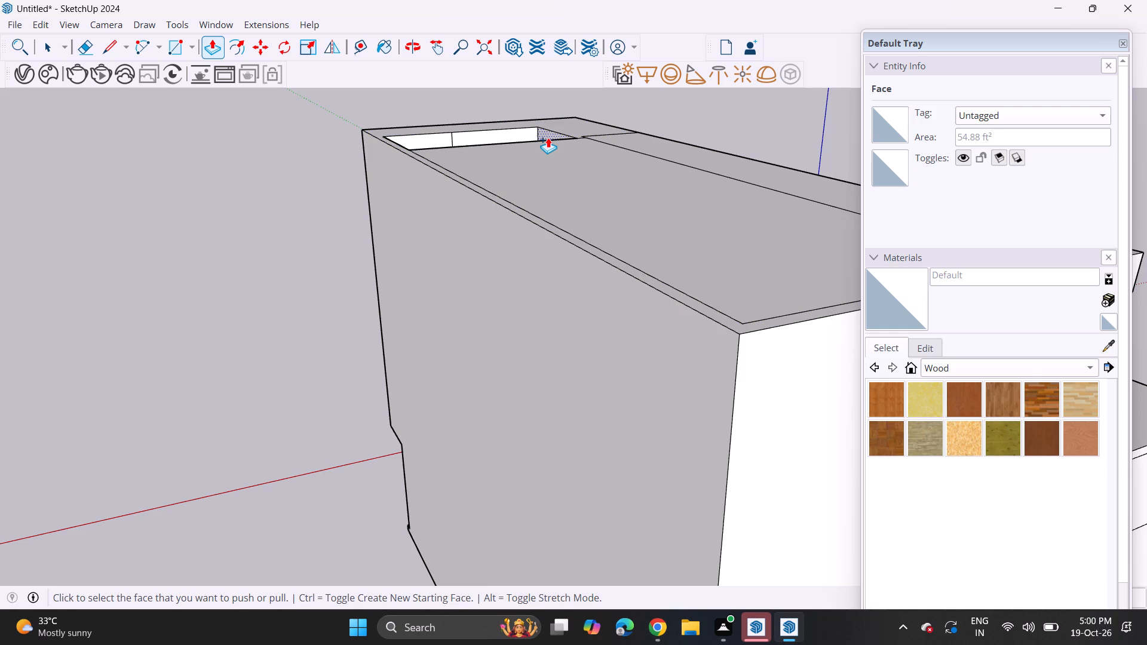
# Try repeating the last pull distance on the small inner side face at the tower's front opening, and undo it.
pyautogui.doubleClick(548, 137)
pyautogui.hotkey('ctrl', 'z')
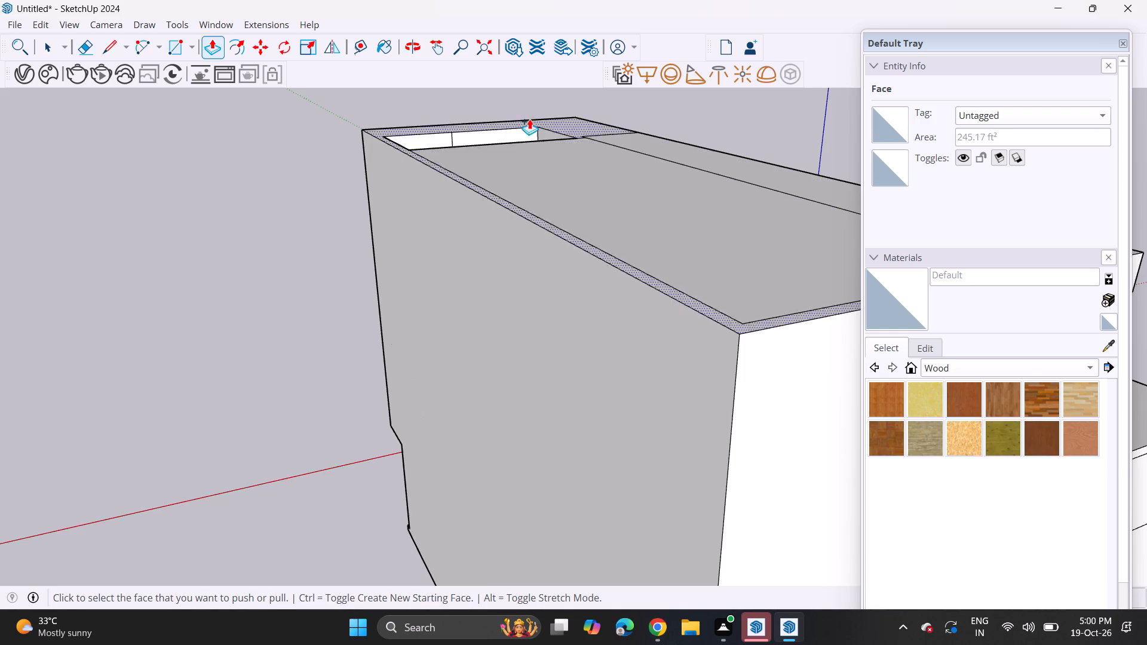
# Push/Pull the inner face of the remaining opening in the tower's top across to the side rim to close it.
pyautogui.scroll(3, 529, 117)
pyautogui.click(557, 146)
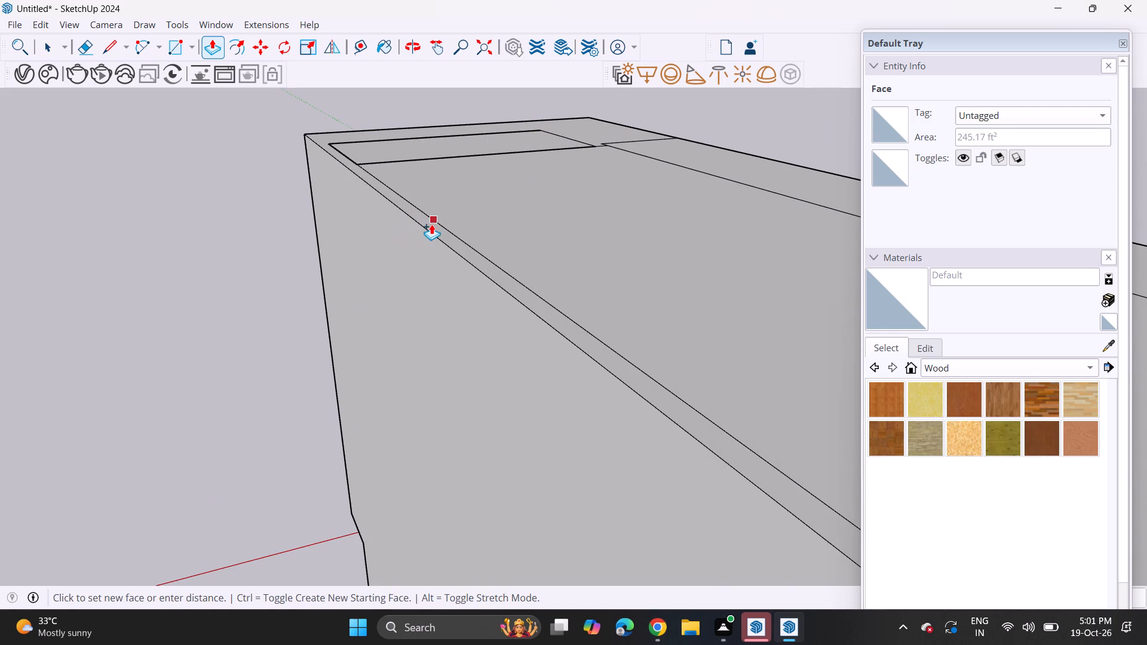
pyautogui.click(434, 224)
# Push/Pull the narrow end face of the recess in the tower's side wall, above the roof slab, to the wall's other end.
pyautogui.moveTo(635, 199); pyautogui.dragTo(0, 147, button='middle')
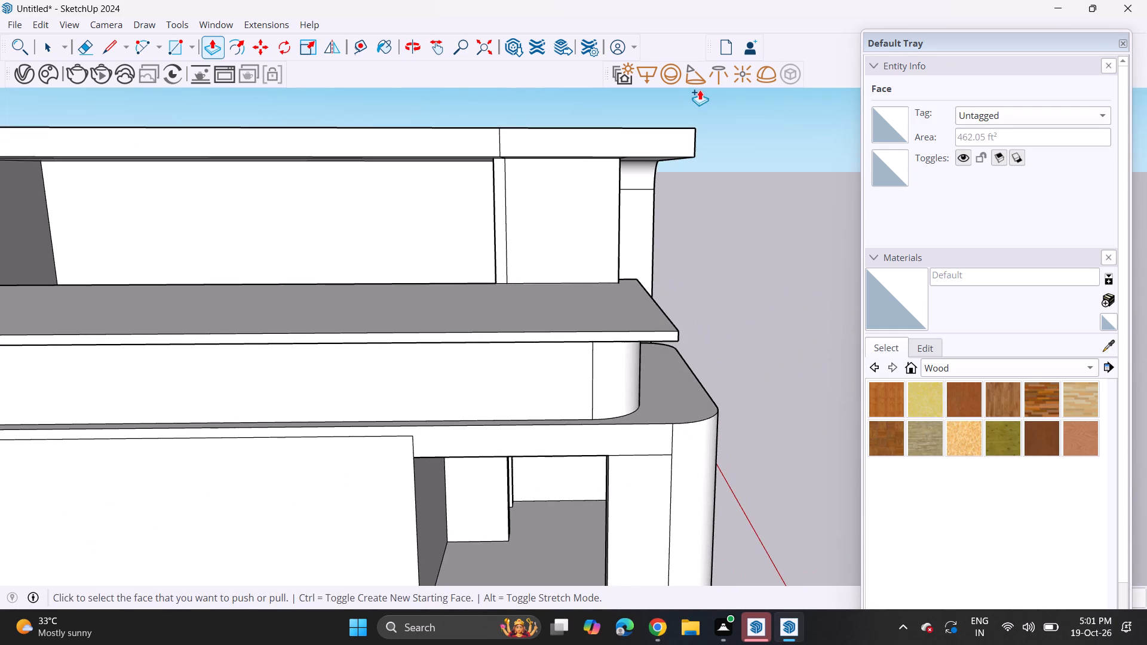
pyautogui.moveTo(680, 129); pyautogui.dragTo(907, 124, button='middle')
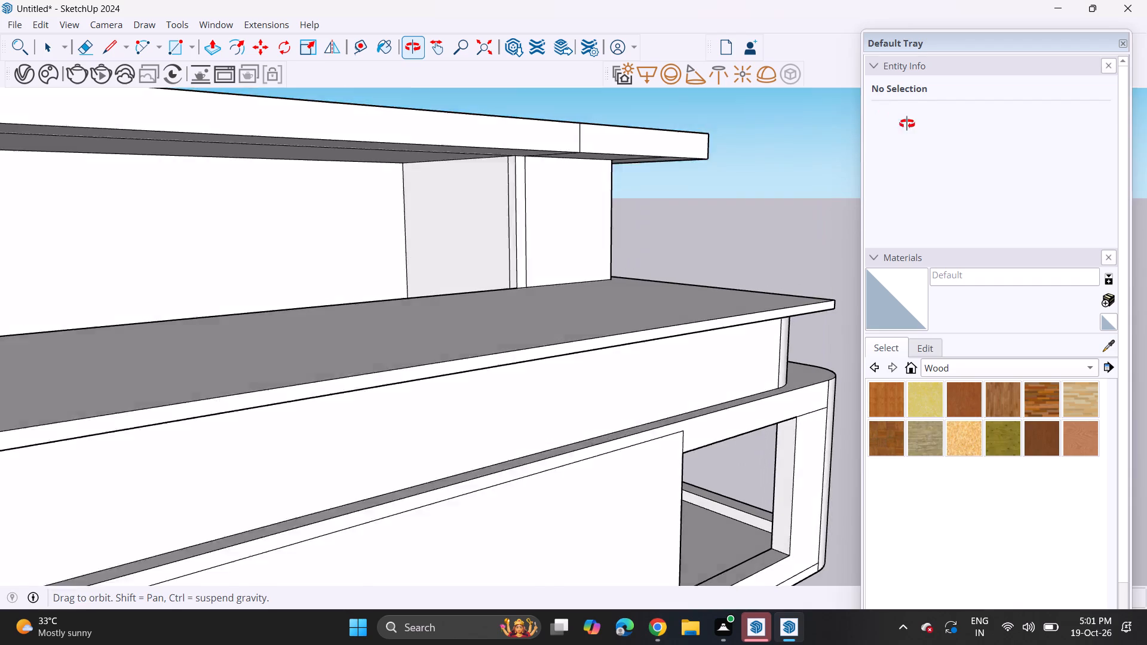
pyautogui.moveTo(907, 124); pyautogui.dragTo(917, 132, button='middle')
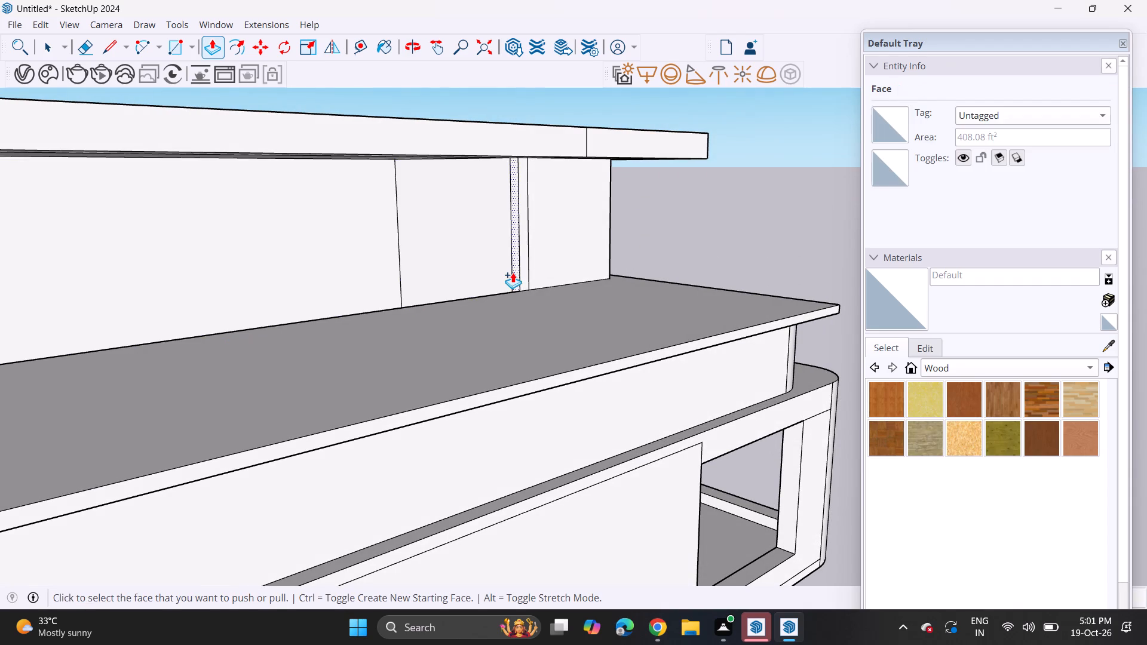
pyautogui.click(513, 272)
pyautogui.scroll(-3, 260, 330)
pyautogui.keyDown('shift'); pyautogui.moveTo(228, 330); pyautogui.dragTo(457, 337, button='middle'); pyautogui.keyUp('shift')
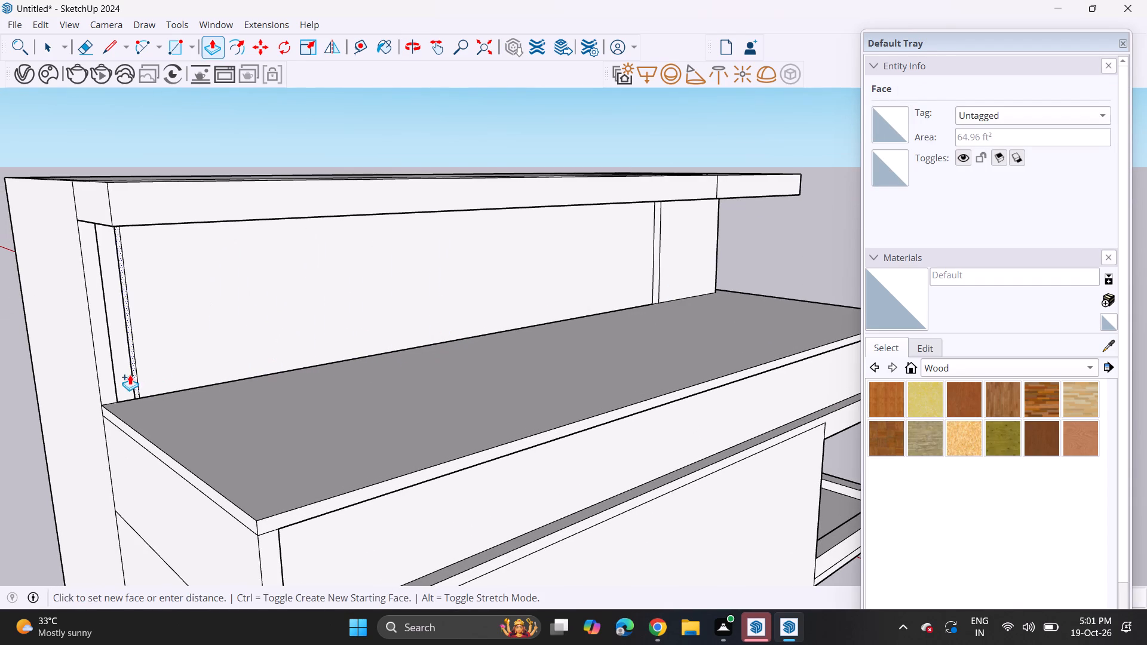
pyautogui.click(116, 382)
# Erase the leftover seam lines on the overhang's underside, the tower's side wall and the overhang's outer edge.
pyautogui.moveTo(658, 217); pyautogui.dragTo(0, 198, button='middle')
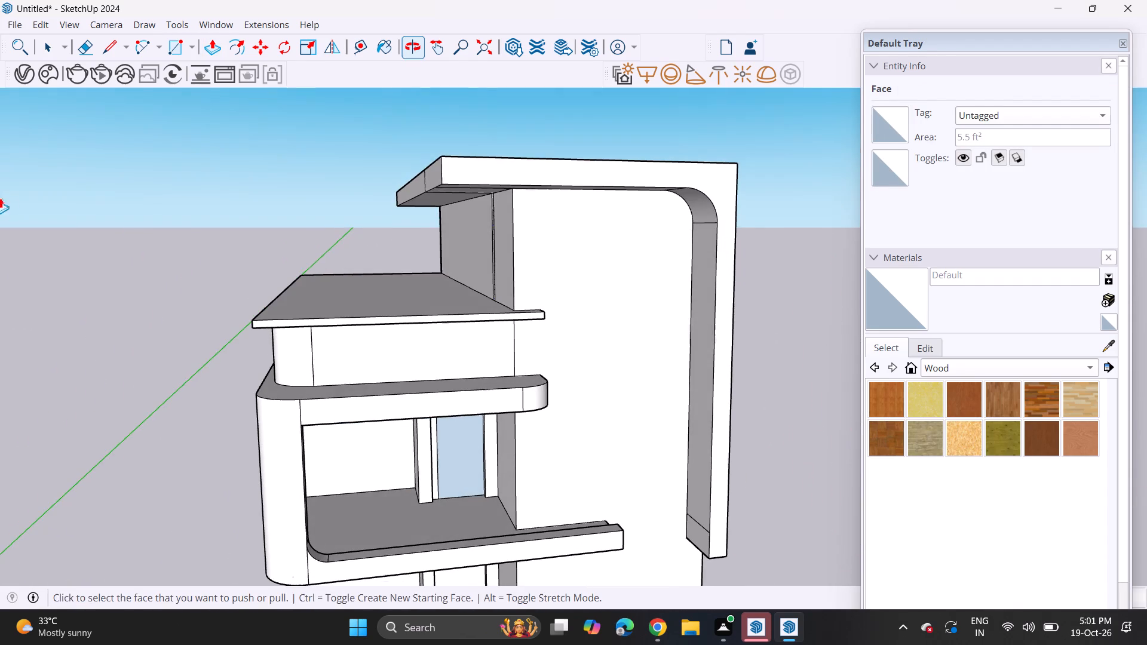
pyautogui.moveTo(617, 204); pyautogui.dragTo(536, 196, button='middle')
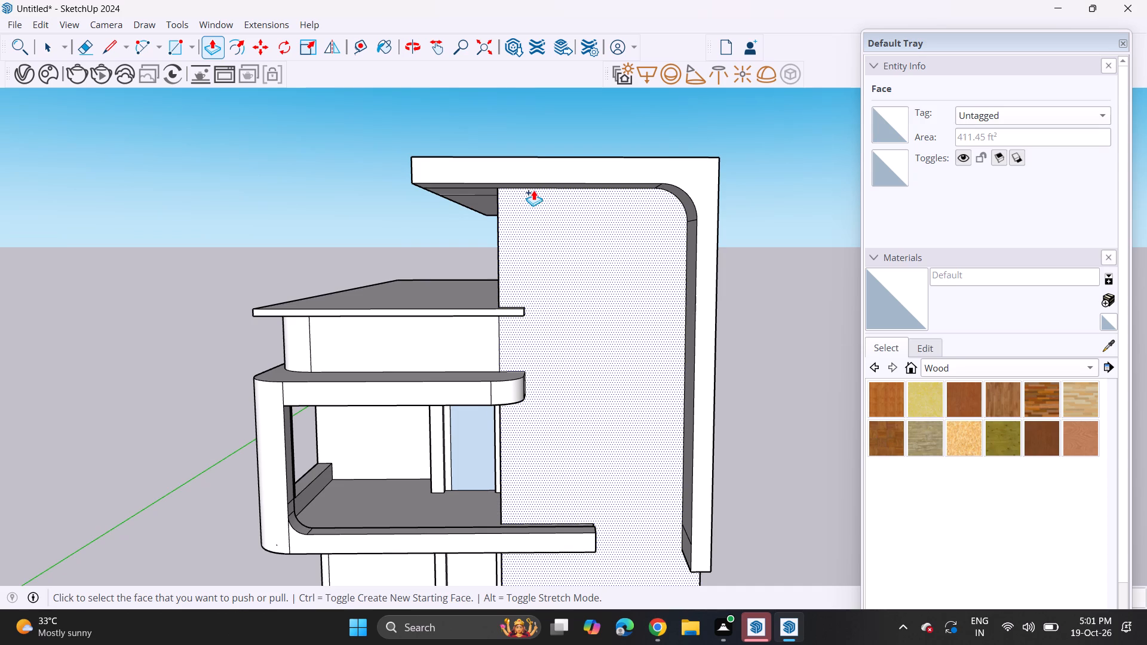
pyautogui.moveTo(557, 201); pyautogui.dragTo(643, 167, button='middle')
pyautogui.scroll(8, 411, 202)
pyautogui.click(82, 47)
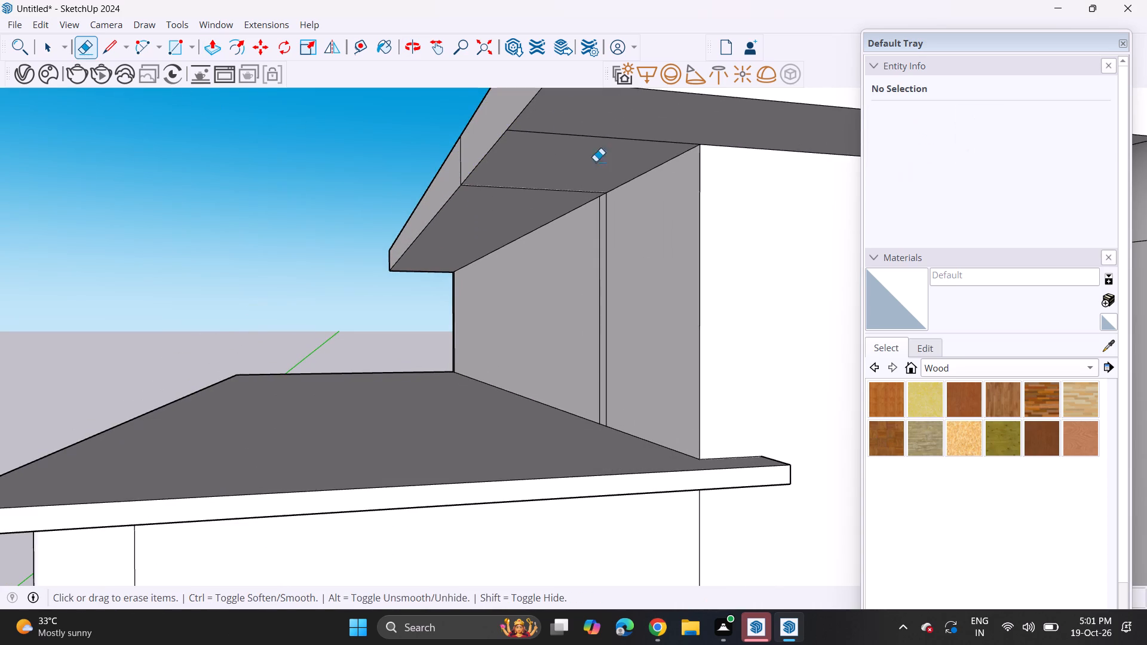
pyautogui.moveTo(634, 122); pyautogui.dragTo(582, 152)
pyautogui.moveTo(570, 159); pyautogui.dragTo(511, 214)
pyautogui.moveTo(568, 233); pyautogui.dragTo(638, 265)
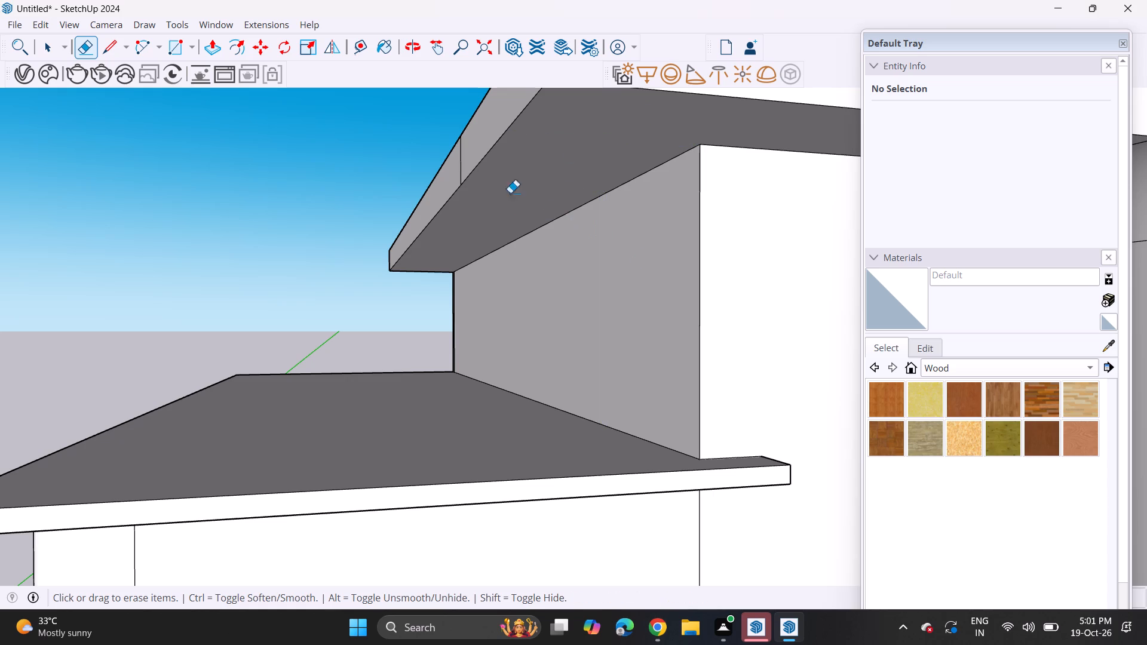
pyautogui.moveTo(443, 159); pyautogui.dragTo(465, 167)
pyautogui.click(467, 167)
pyautogui.hotkey('ctrl', 'z')
pyautogui.moveTo(462, 154); pyautogui.dragTo(455, 158)
# Draw a 2 Point Arc of about 4' 8 7/8" radius across the overhang's front outer corner on its top face.
pyautogui.moveTo(450, 168); pyautogui.dragTo(256, 488, button='middle')
pyautogui.scroll(-5, 216, 368)
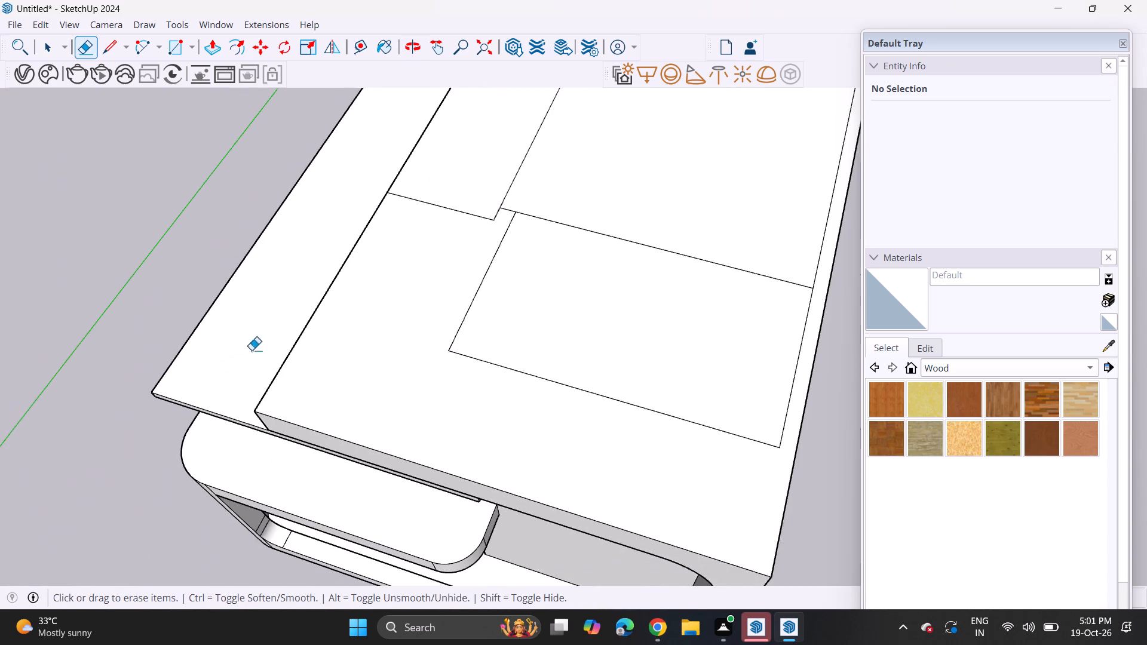
pyautogui.scroll(-1, 252, 350)
pyautogui.click(160, 45)
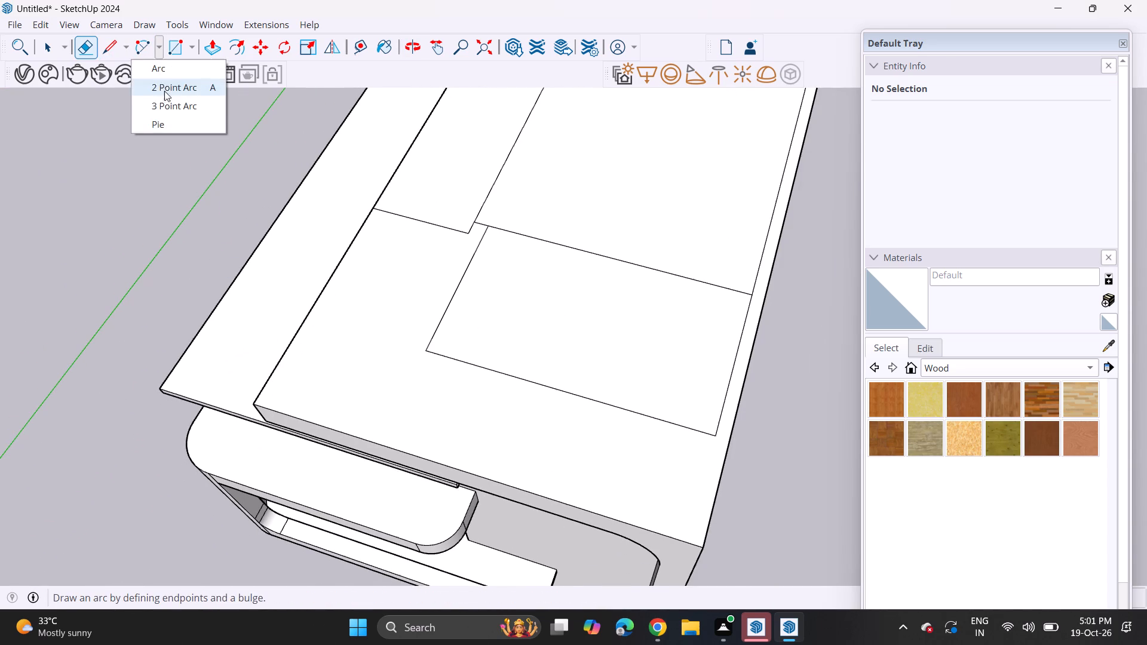
pyautogui.click(174, 88)
pyautogui.click(314, 314)
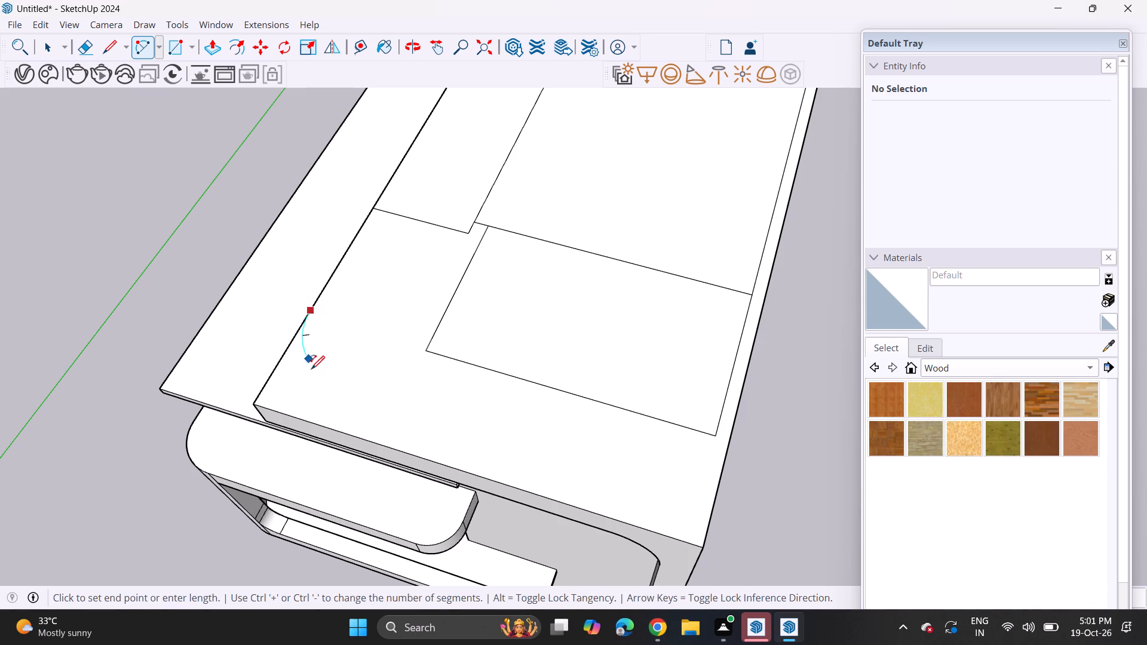
pyautogui.click(369, 444)
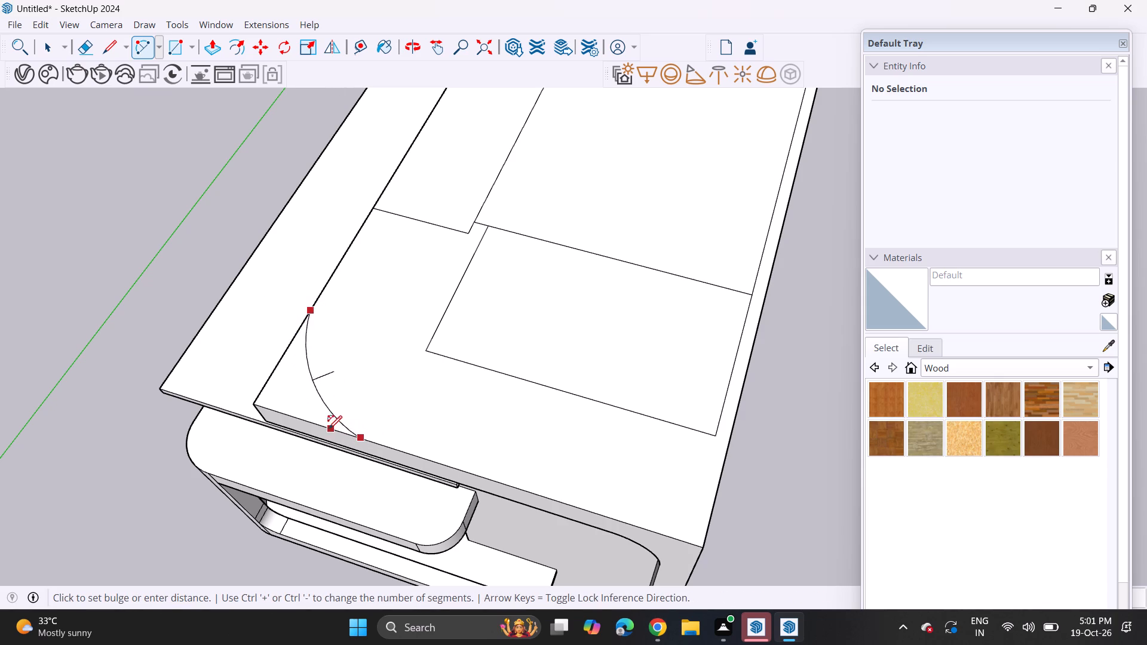
pyautogui.click(305, 403)
# Set the corner arc's segments to 60.
pyautogui.press('space')
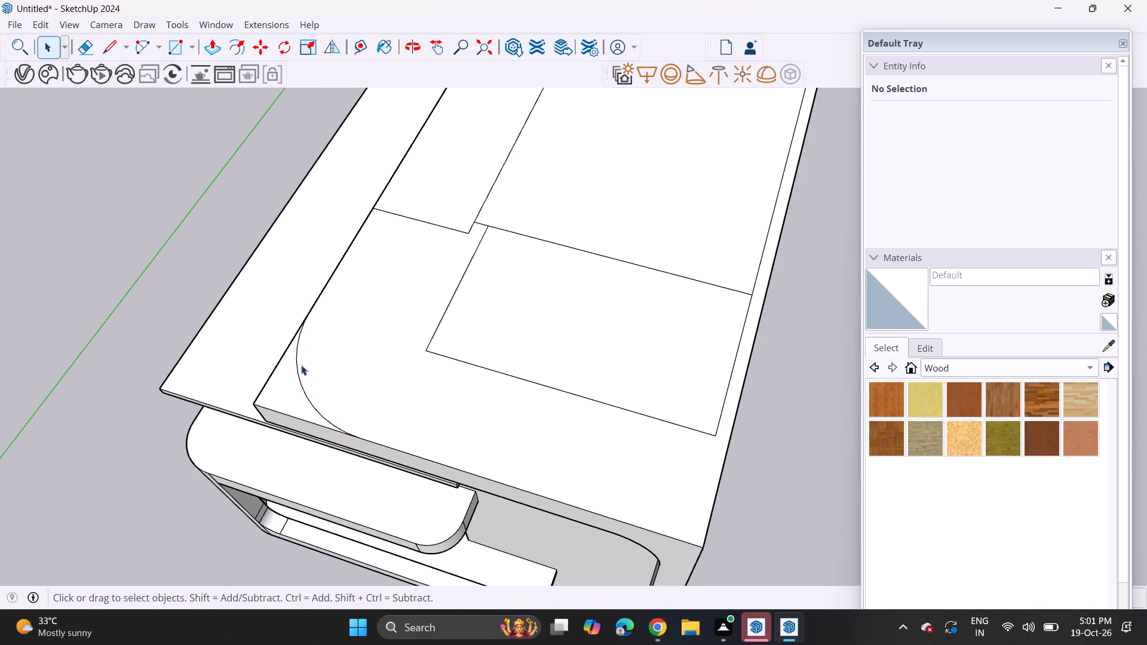
pyautogui.click(303, 378)
pyautogui.moveTo(306, 387); pyautogui.dragTo(306, 392)
pyautogui.click(305, 397)
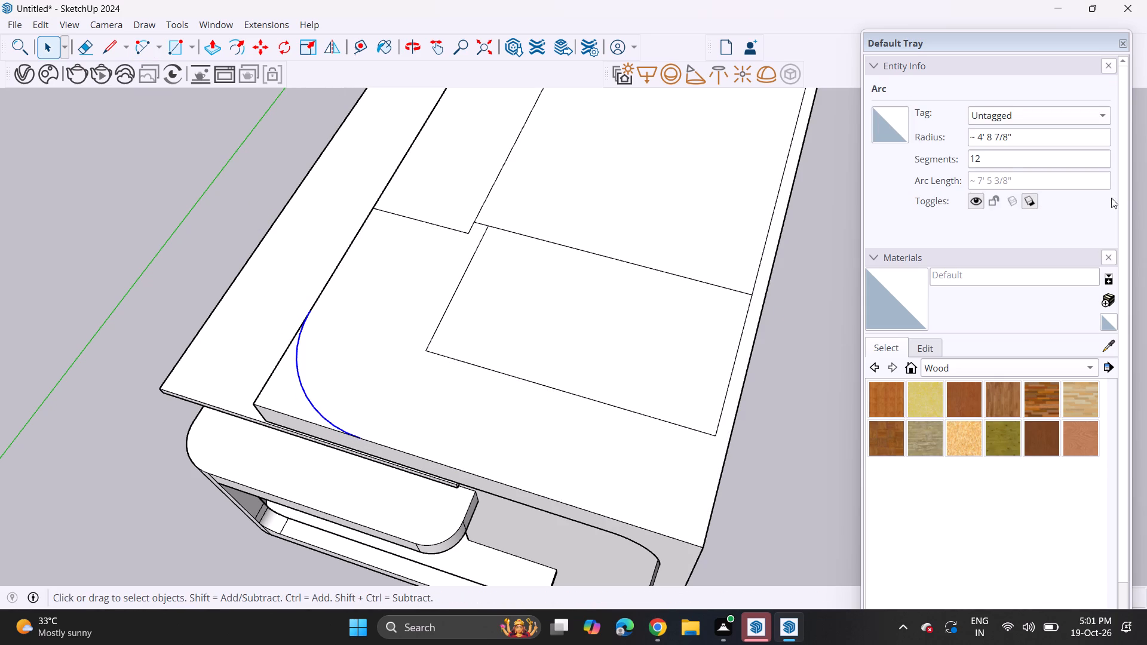
pyautogui.click(1007, 165)
pyautogui.press('BackSpace')
pyautogui.press('BackSpace')
pyautogui.press('BackSpace')
pyautogui.write('60')
pyautogui.press('Return')
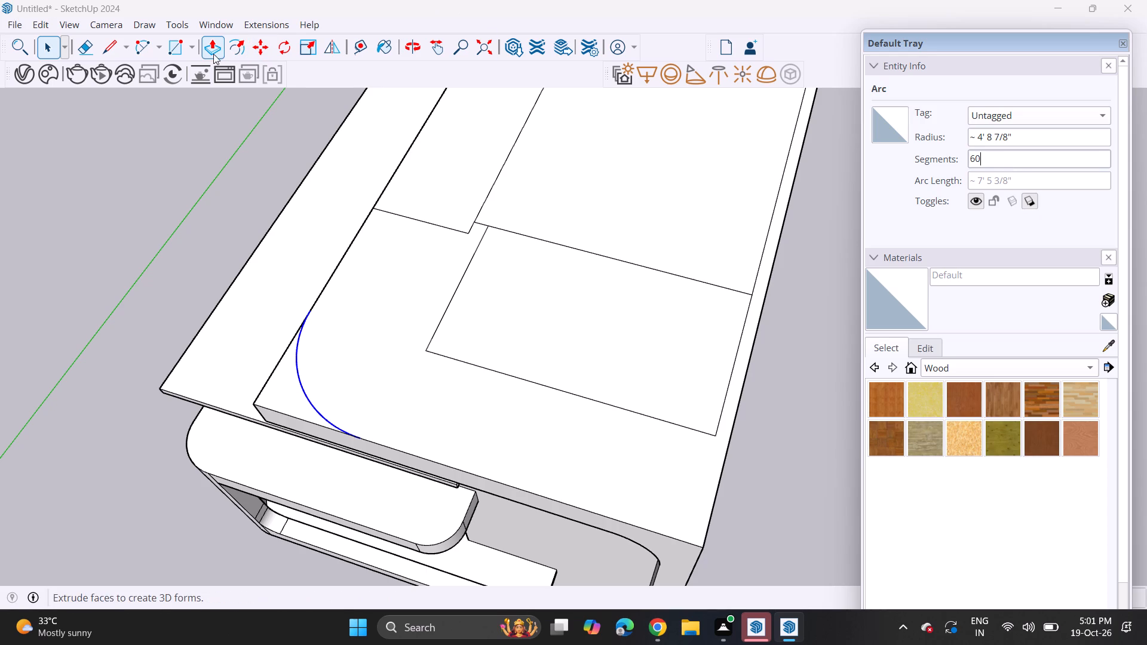
# Push/Pull the corner piece outside the arc through the overhang's thickness to round the corner.
pyautogui.click(212, 54)
pyautogui.click(269, 385)
pyautogui.click(280, 428)
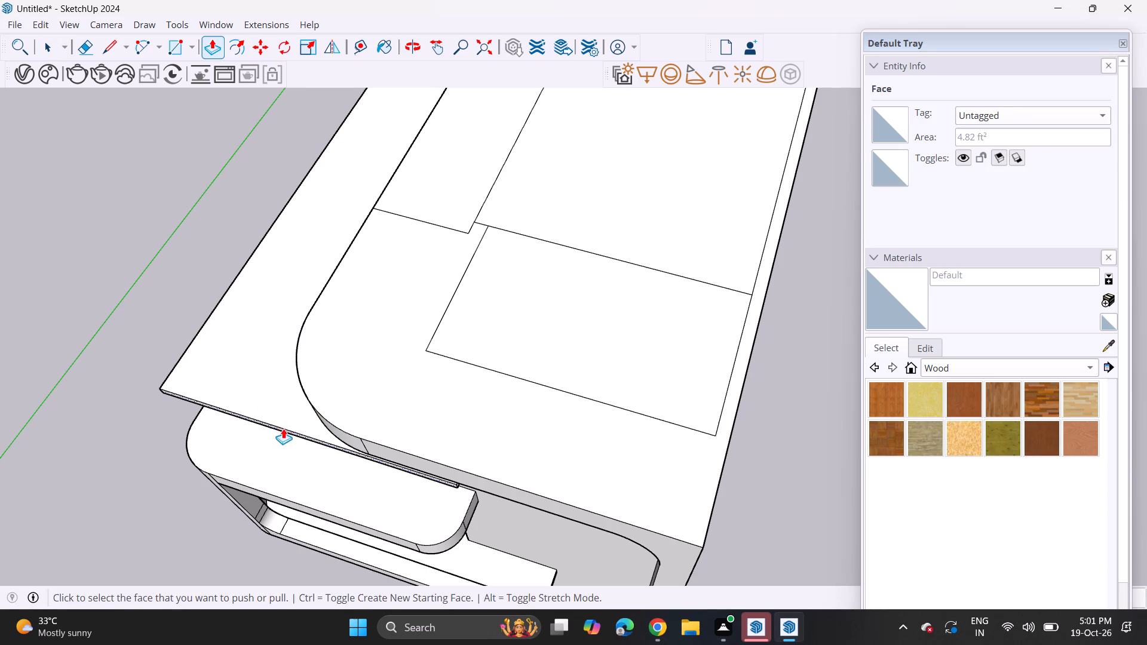
# Examine the front elevation, including the tower's rounded overhang and the balcony levels, from several angles.
pyautogui.moveTo(343, 427); pyautogui.dragTo(447, 137, button='middle')
pyautogui.scroll(-4, 506, 241)
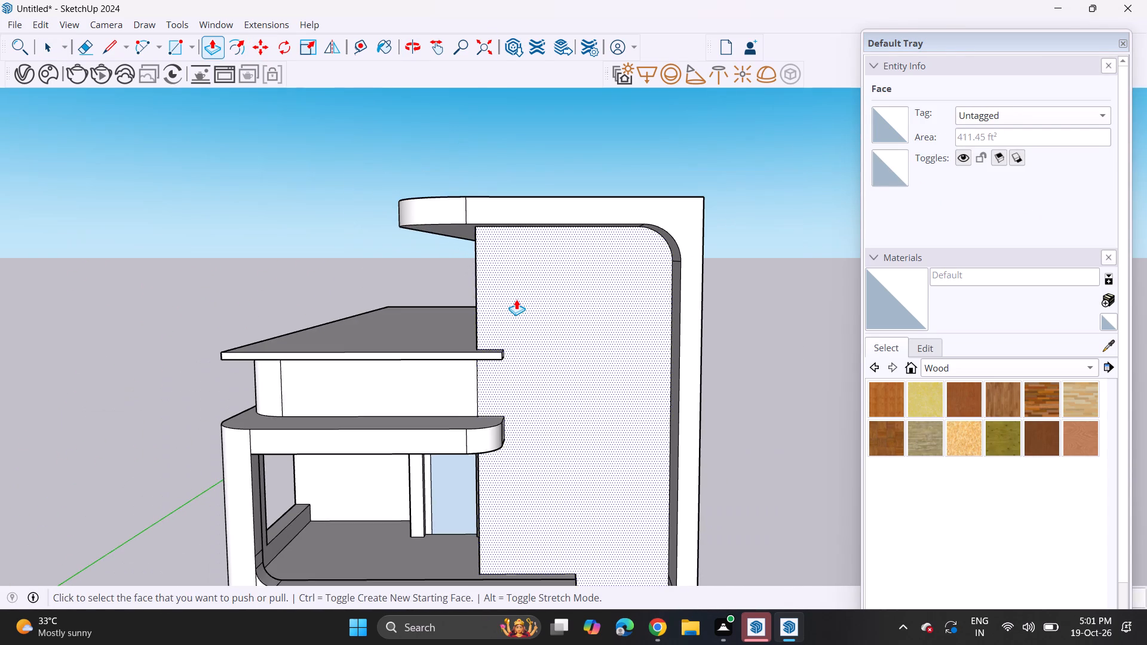
pyautogui.scroll(-4, 516, 303)
pyautogui.moveTo(516, 337); pyautogui.dragTo(541, 281, button='middle')
pyautogui.scroll(-2, 532, 281)
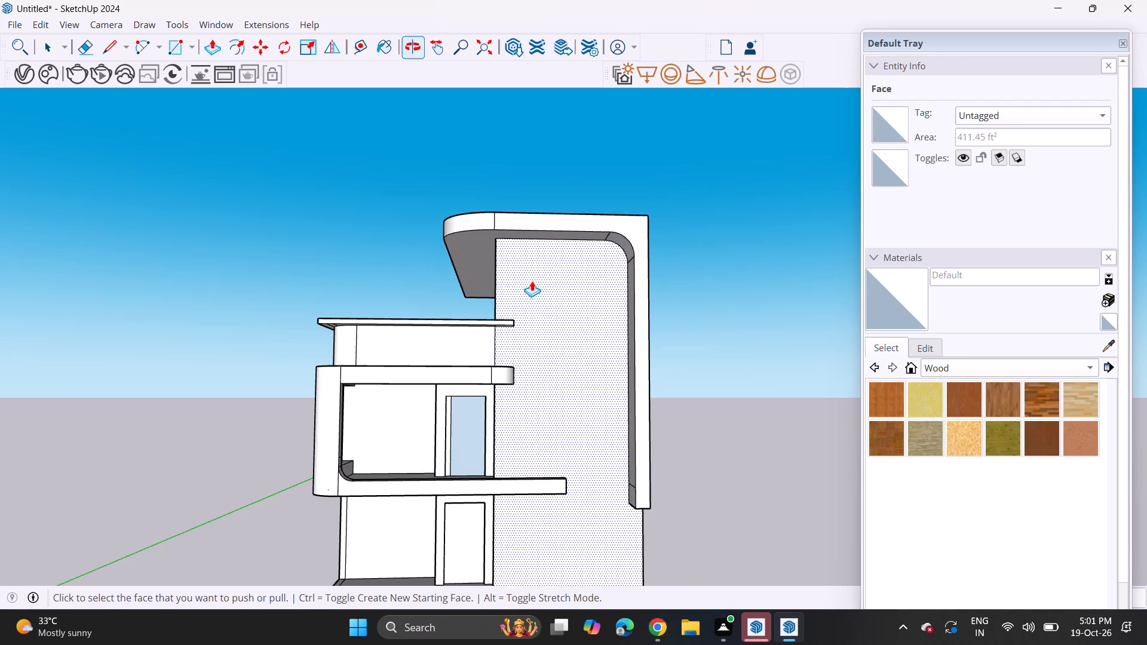
pyautogui.scroll(-3, 532, 281)
pyautogui.scroll(1, 529, 314)
pyautogui.middleClick(528, 315)
pyautogui.scroll(1, 528, 315)
pyautogui.moveTo(528, 317); pyautogui.dragTo(552, 317, button='middle')
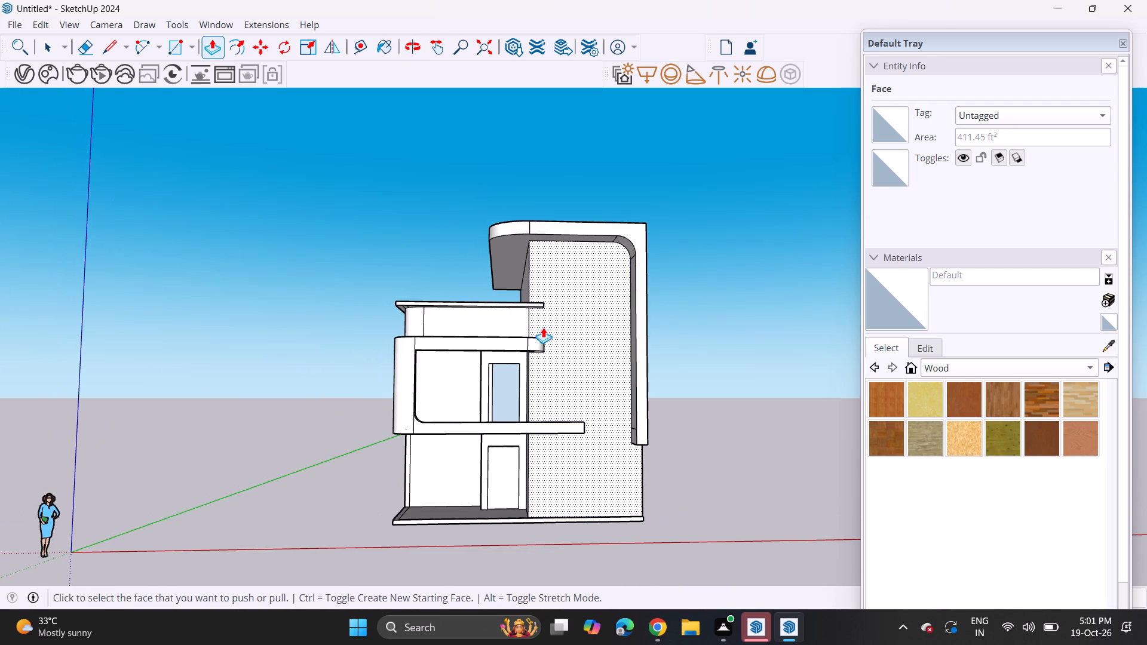
pyautogui.scroll(1, 541, 334)
pyautogui.moveTo(537, 342); pyautogui.dragTo(529, 347, button='middle')
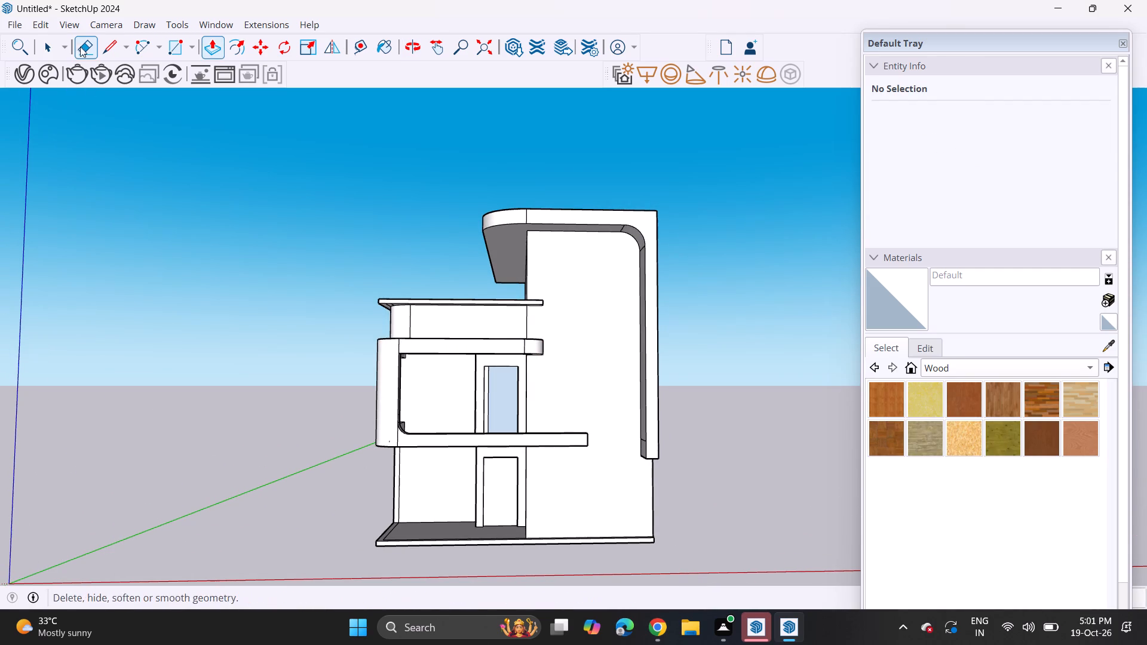
pyautogui.click(79, 51)
pyautogui.scroll(1, 314, 329)
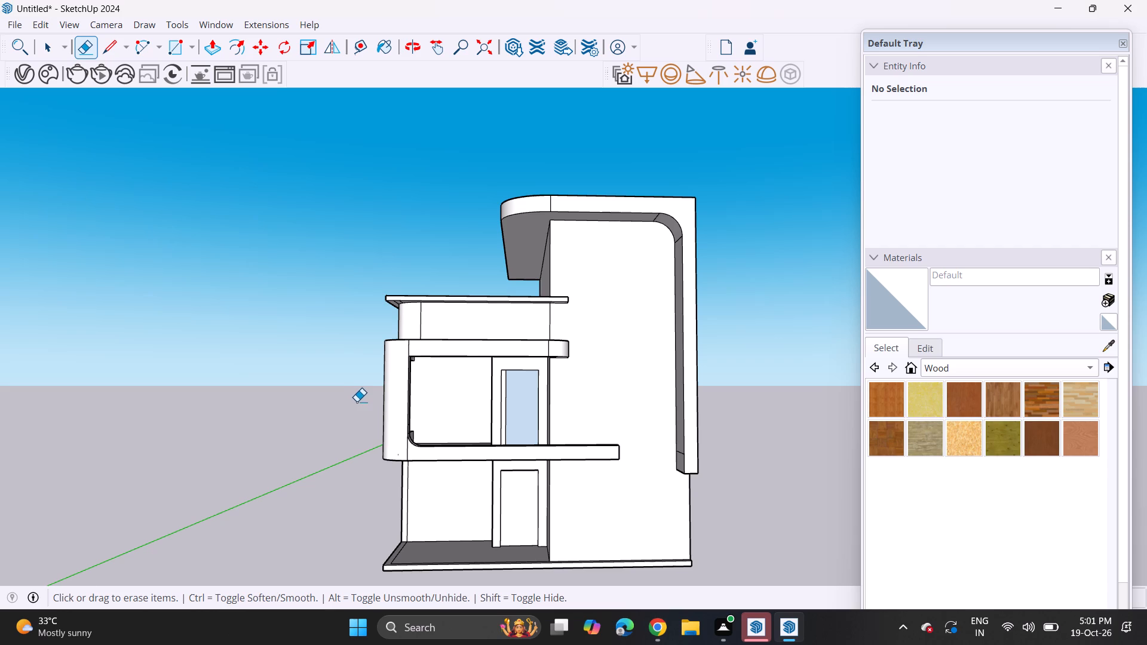
pyautogui.middleClick(422, 432)
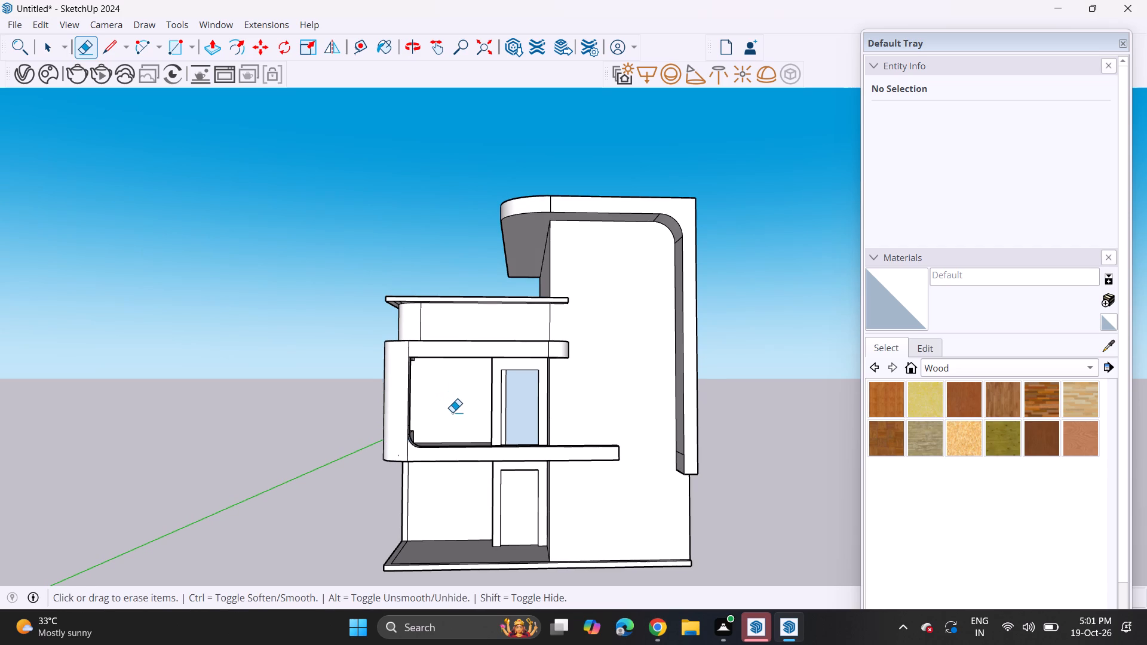
# Draw a vertical line down the tower's front face from the midpoint of its top edge to the base.
pyautogui.click(111, 51)
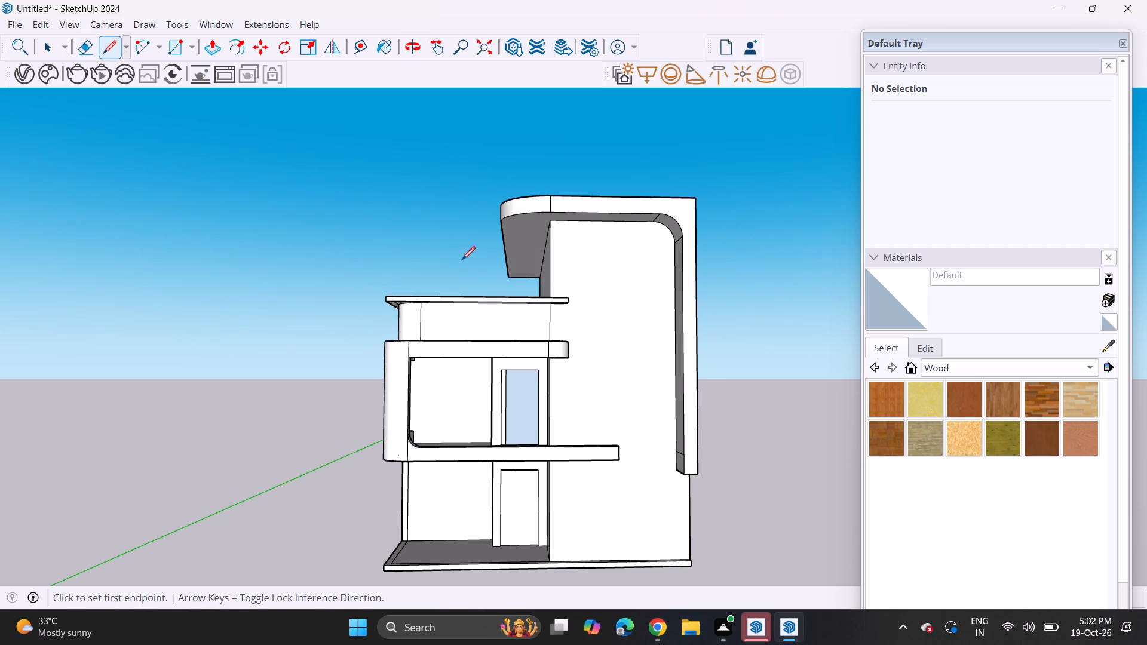
pyautogui.click(608, 225)
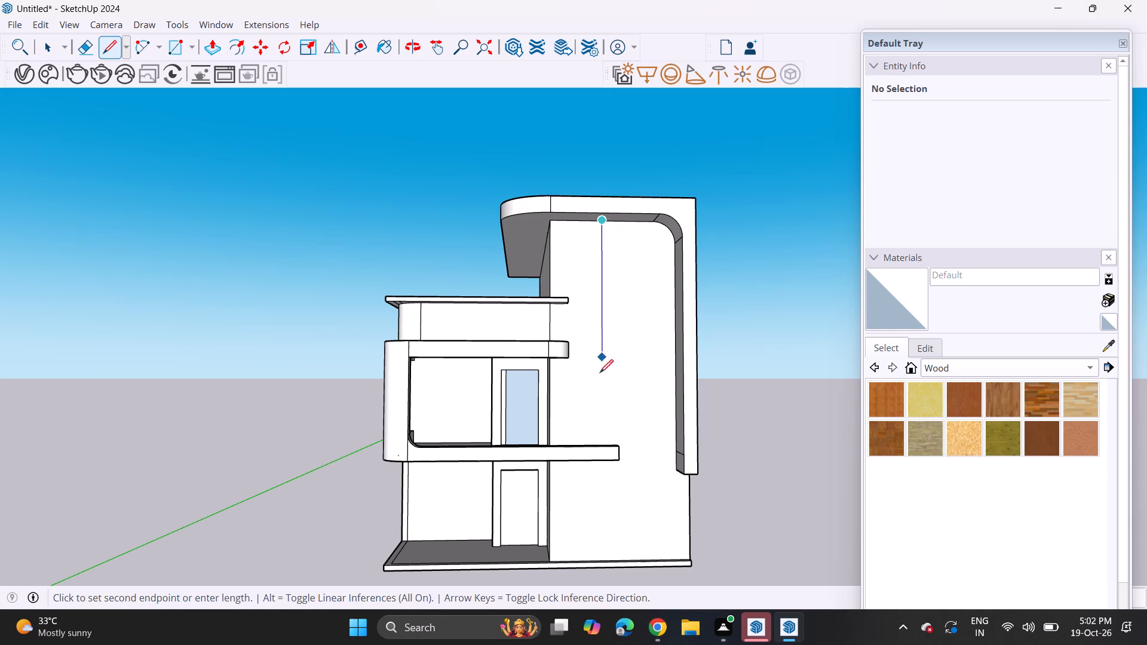
pyautogui.click(603, 558)
# Push/Pull the end faces of the first-floor balcony slab and its parapet to align with the tower's vertical dividing line.
pyautogui.moveTo(631, 496); pyautogui.dragTo(583, 554, button='middle')
pyautogui.moveTo(620, 480); pyautogui.dragTo(482, 516, button='middle')
pyautogui.scroll(4, 536, 496)
pyautogui.press('space')
pyautogui.scroll(2, 548, 475)
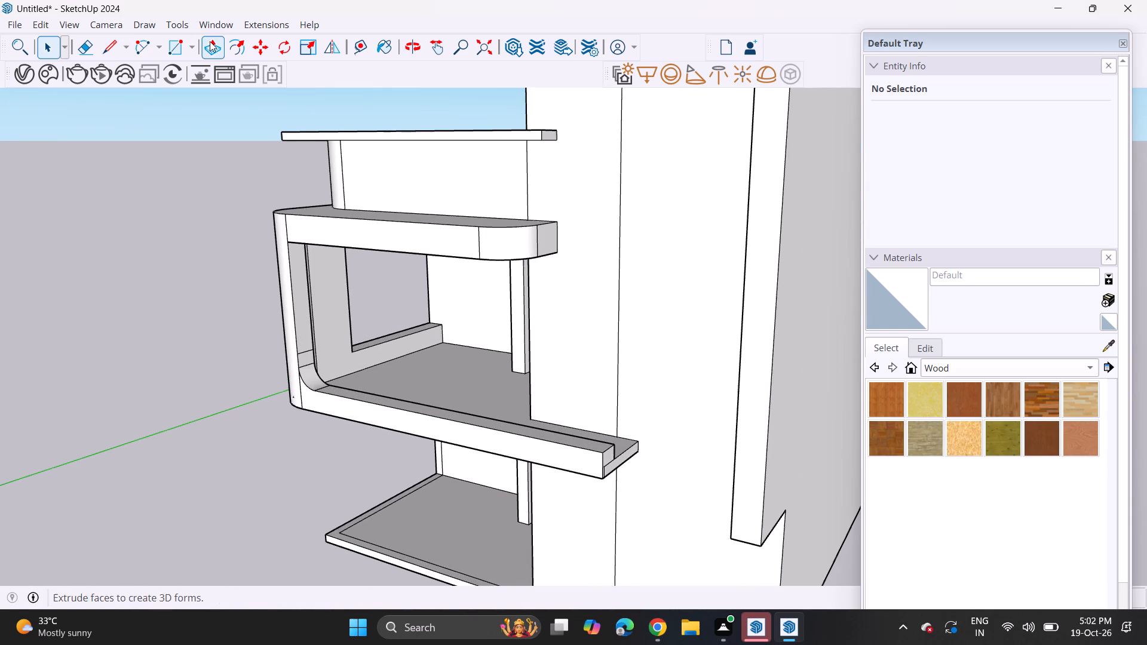
pyautogui.click(209, 44)
pyautogui.scroll(2, 567, 427)
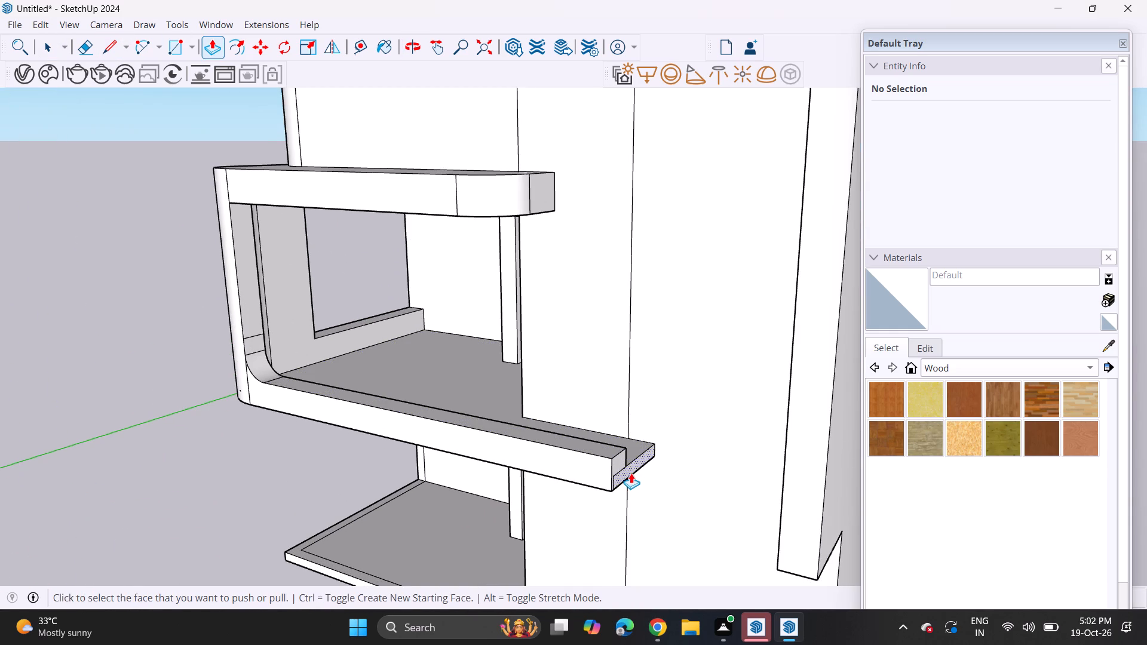
pyautogui.click(631, 473)
pyautogui.click(626, 400)
pyautogui.doubleClick(617, 455)
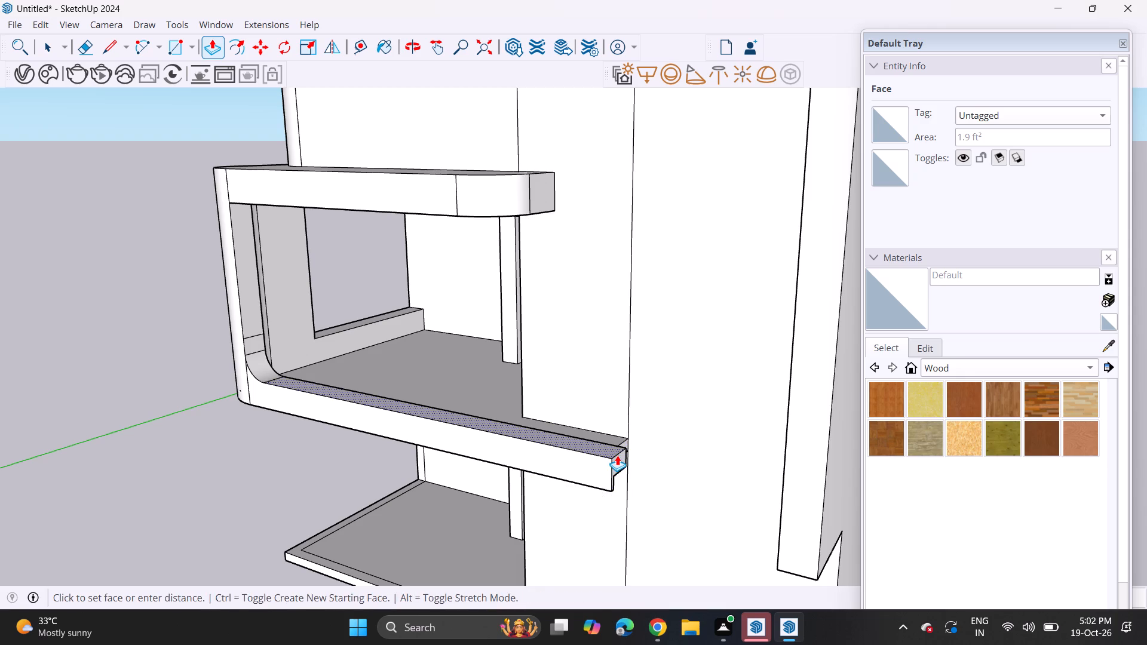
pyautogui.hotkey('ctrl', 'z')
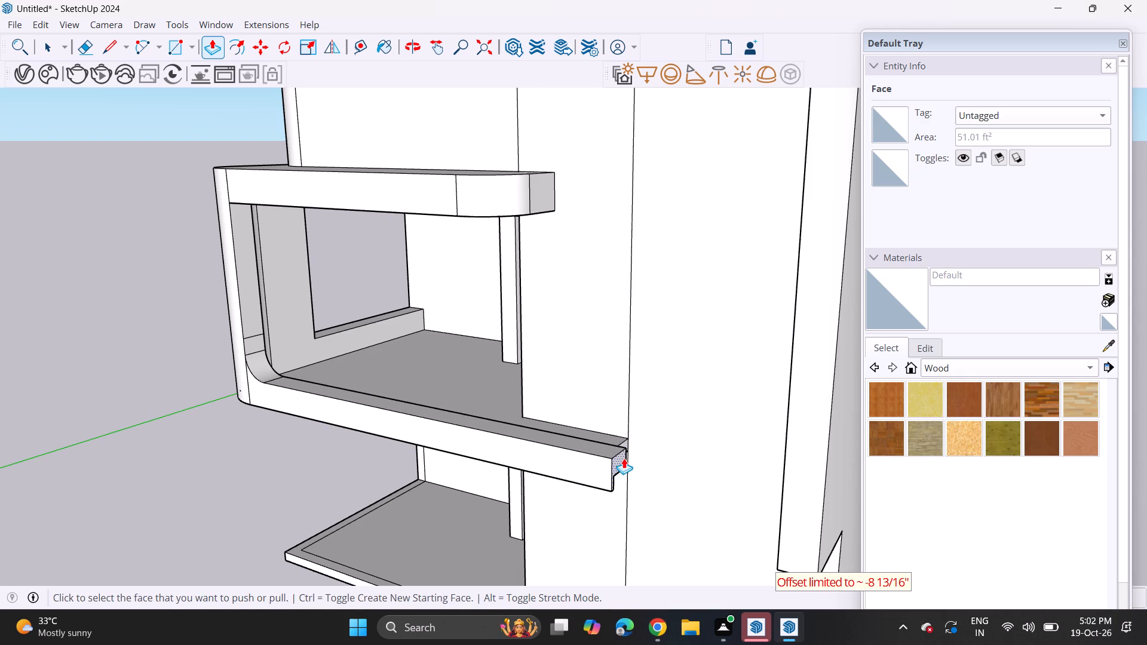
pyautogui.click(624, 458)
pyautogui.click(628, 406)
# Examine the extended first-floor balcony slab, the tower's dividing line and the whole front elevation from several angles.
pyautogui.moveTo(615, 464); pyautogui.dragTo(700, 403, button='middle')
pyautogui.scroll(1, 692, 404)
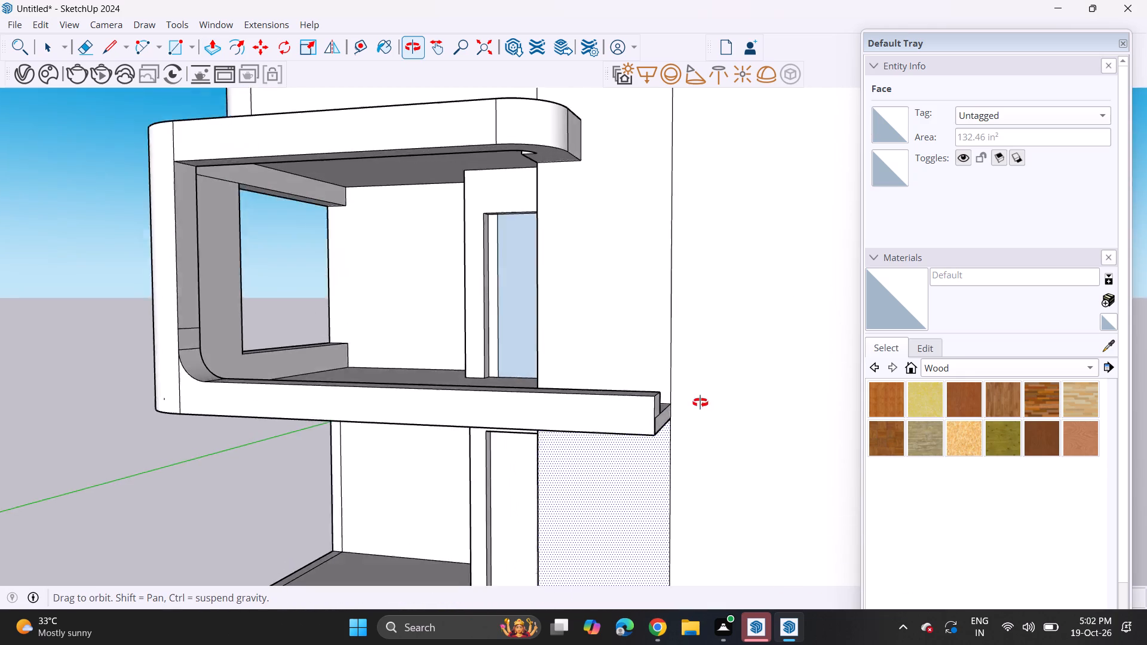
pyautogui.moveTo(700, 403); pyautogui.dragTo(728, 394, button='middle')
pyautogui.scroll(-4, 716, 397)
pyautogui.moveTo(652, 448); pyautogui.dragTo(711, 416, button='middle')
pyautogui.moveTo(697, 421); pyautogui.dragTo(637, 446, button='middle')
pyautogui.scroll(-4, 630, 417)
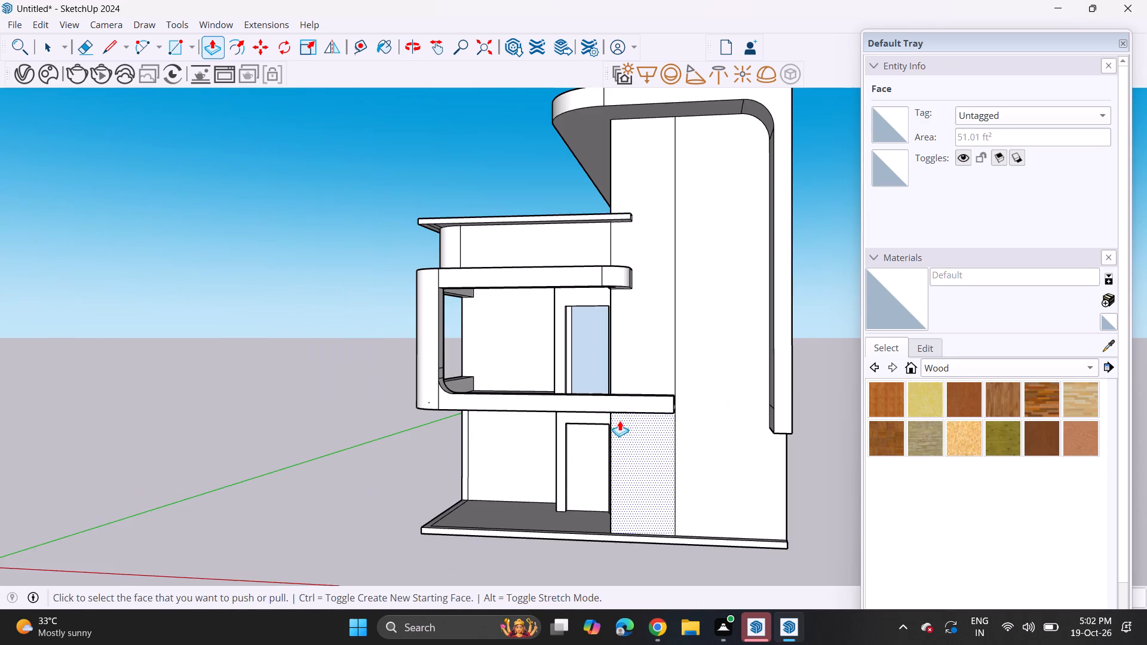
pyautogui.moveTo(602, 434); pyautogui.dragTo(598, 462, button='middle')
pyautogui.keyDown('shift'); pyautogui.scroll(1, 548, 455); pyautogui.keyUp('shift')
pyautogui.moveTo(573, 448); pyautogui.dragTo(536, 450, button='middle')
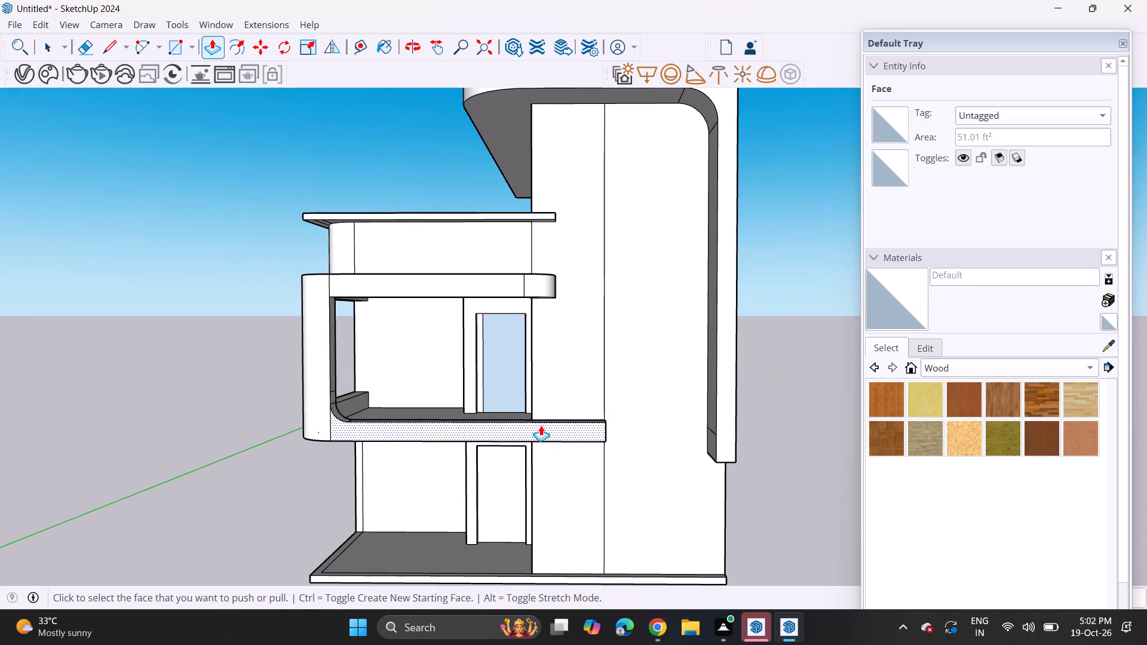
pyautogui.scroll(-4, 546, 423)
pyautogui.keyDown('shift'); pyautogui.moveTo(570, 414); pyautogui.dragTo(609, 466, button='middle'); pyautogui.keyUp('shift')
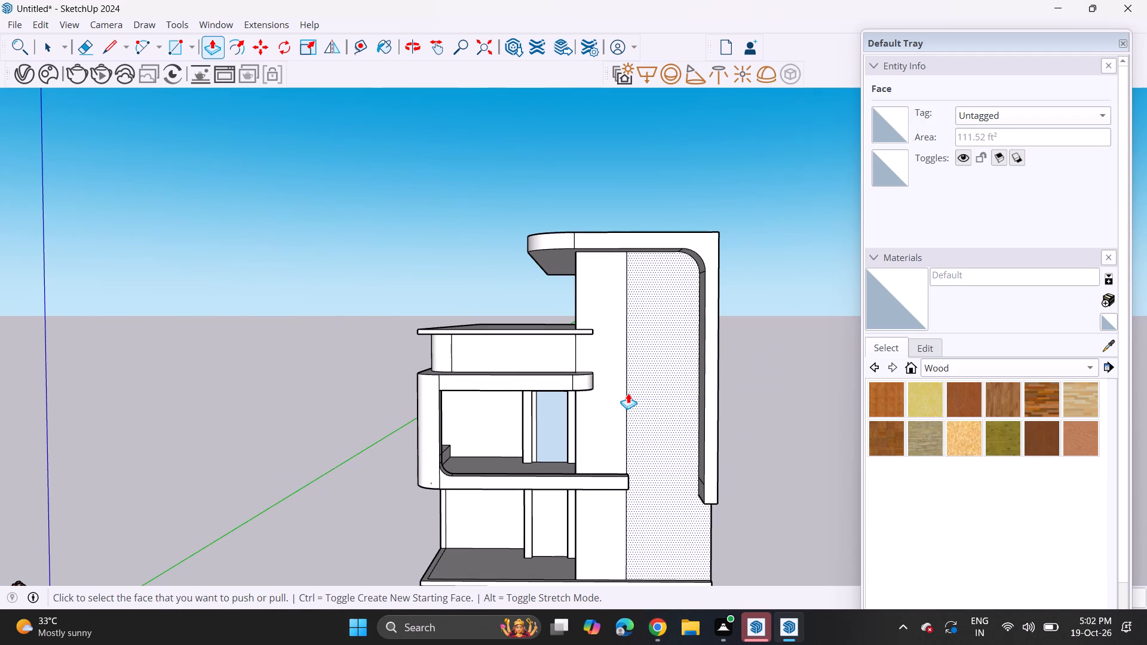
# Push/Pull the tower's front panel between the dividing line and the rounded band slightly outward.
pyautogui.click(651, 398)
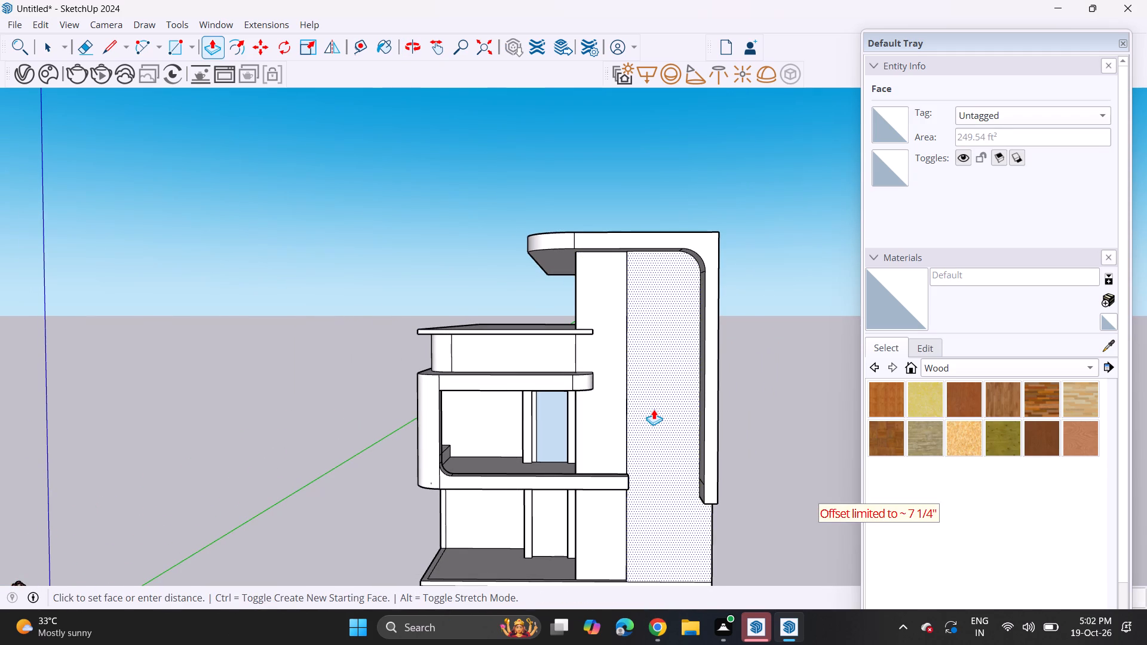
pyautogui.moveTo(654, 409); pyautogui.dragTo(952, 388, button='middle')
pyautogui.scroll(4, 666, 440)
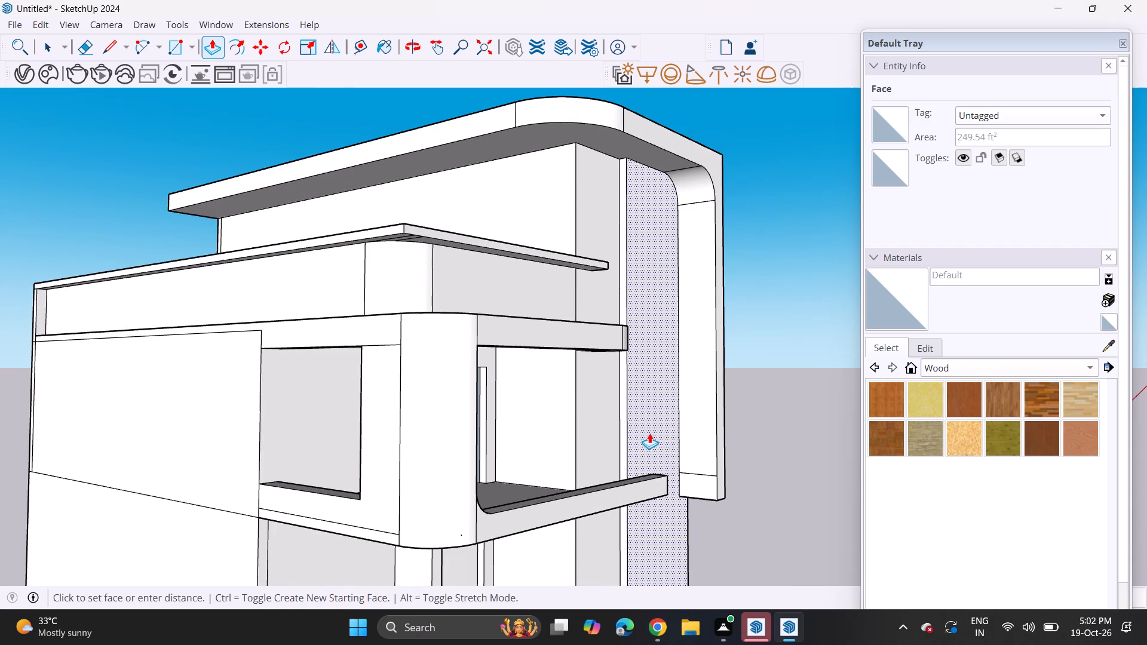
pyautogui.click(649, 433)
pyautogui.press('Escape')
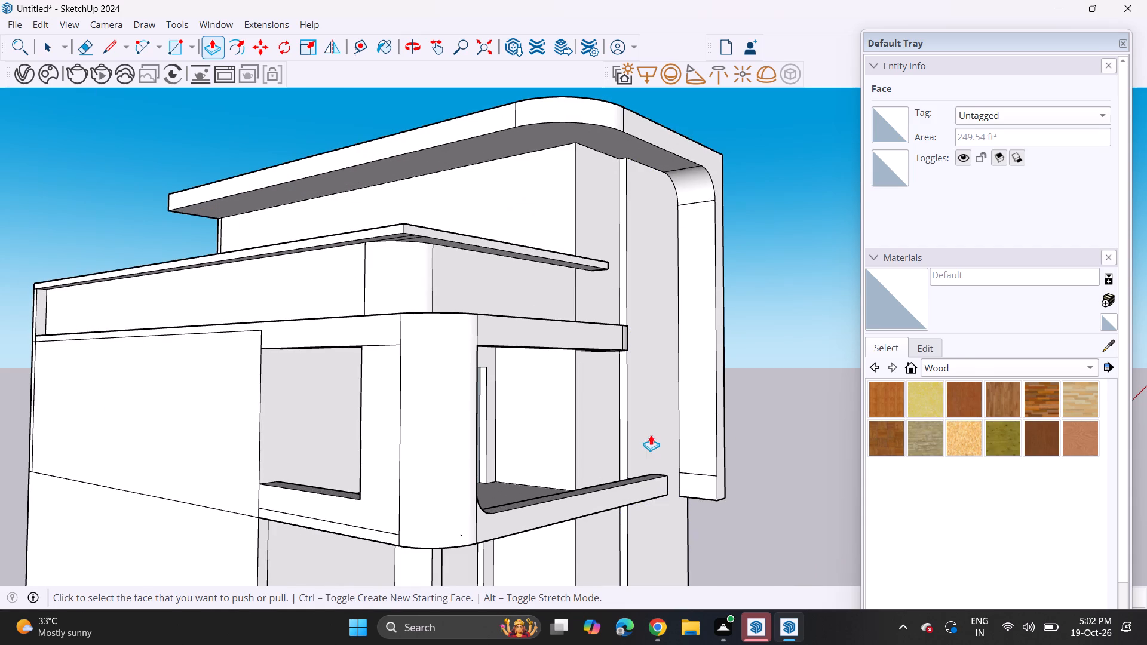
pyautogui.click(657, 414)
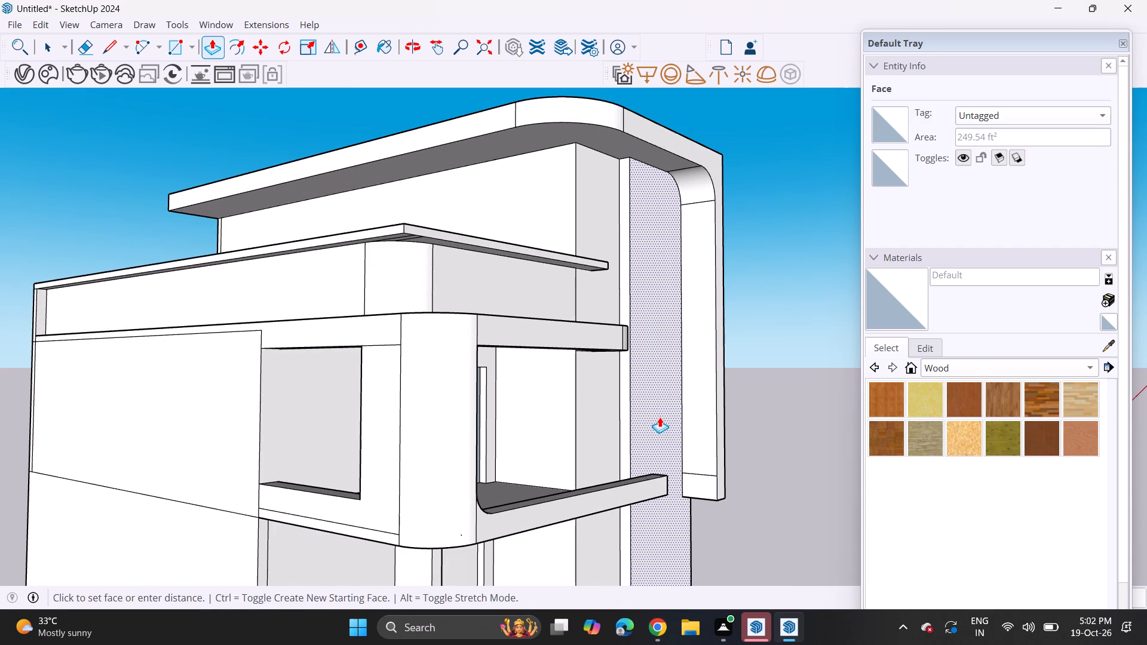
pyautogui.click(660, 417)
pyautogui.moveTo(664, 283); pyautogui.dragTo(282, 299, button='middle')
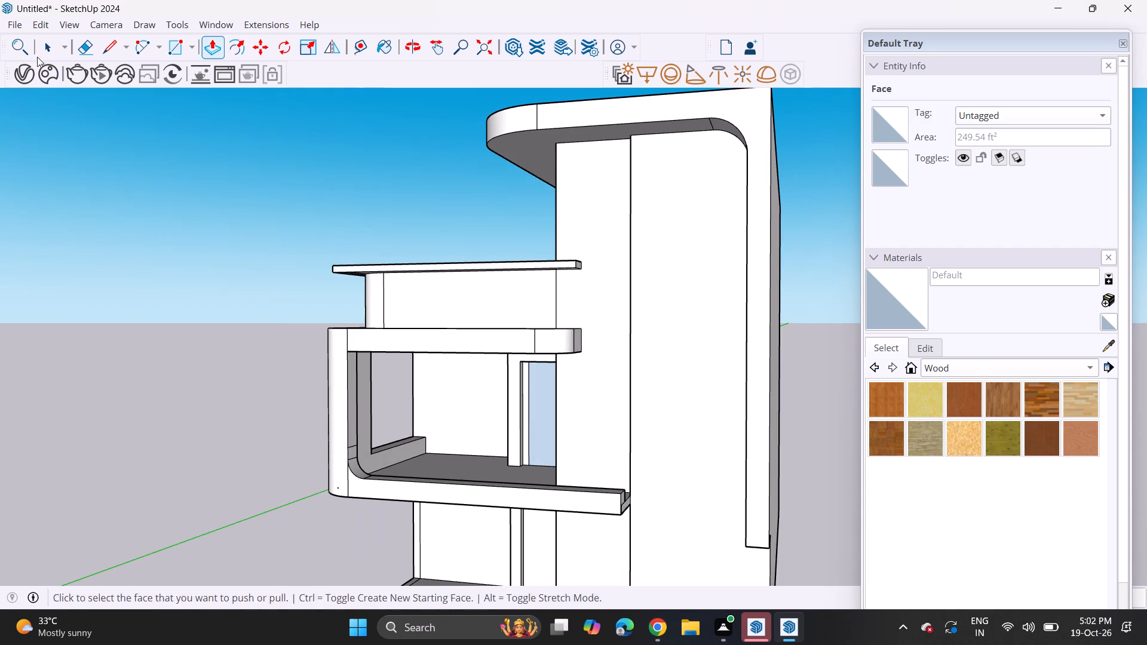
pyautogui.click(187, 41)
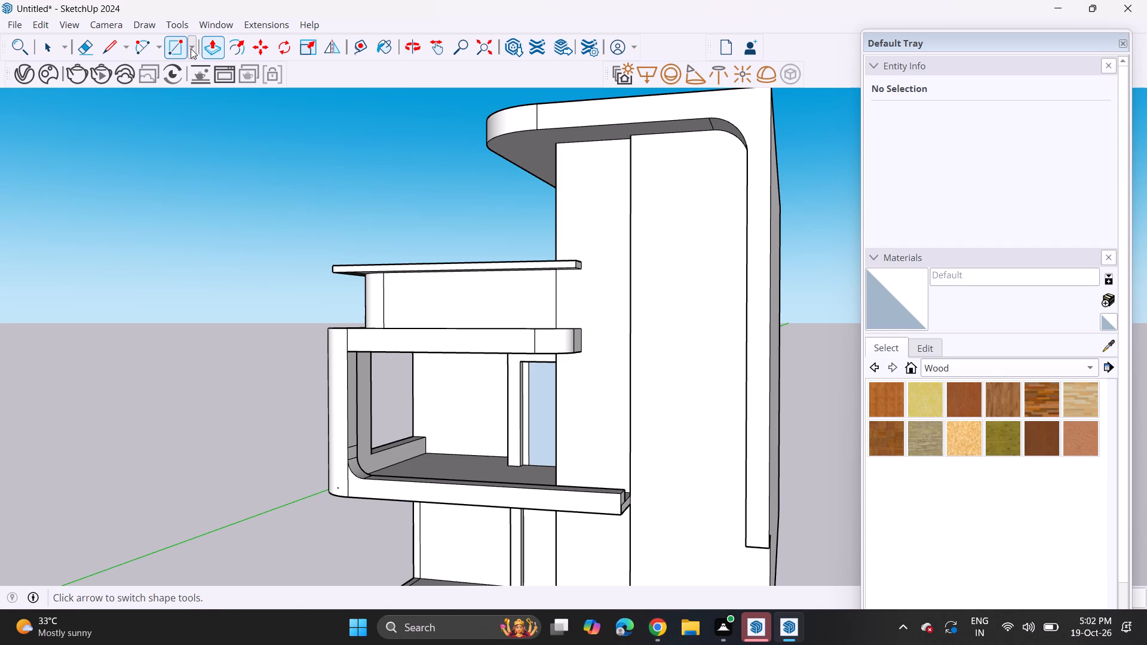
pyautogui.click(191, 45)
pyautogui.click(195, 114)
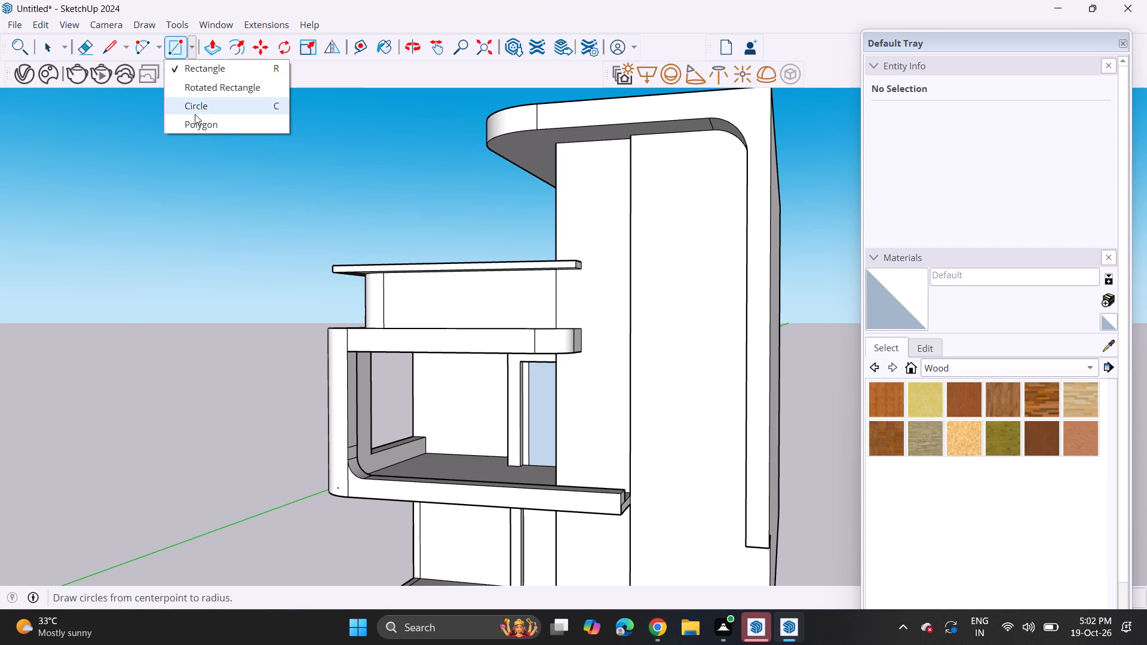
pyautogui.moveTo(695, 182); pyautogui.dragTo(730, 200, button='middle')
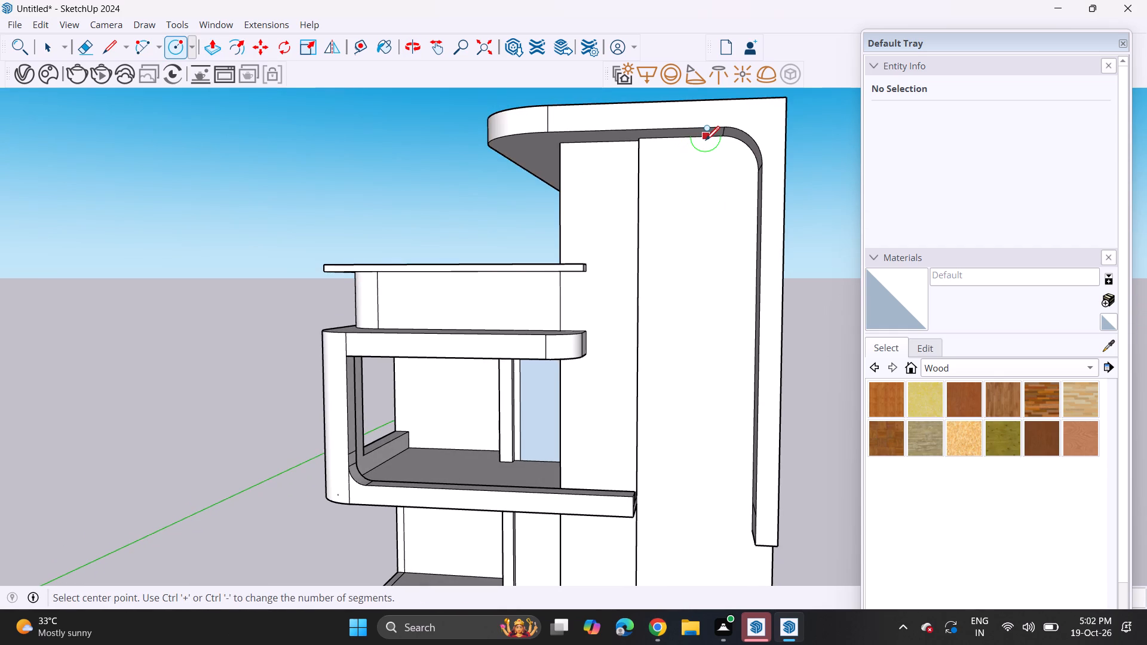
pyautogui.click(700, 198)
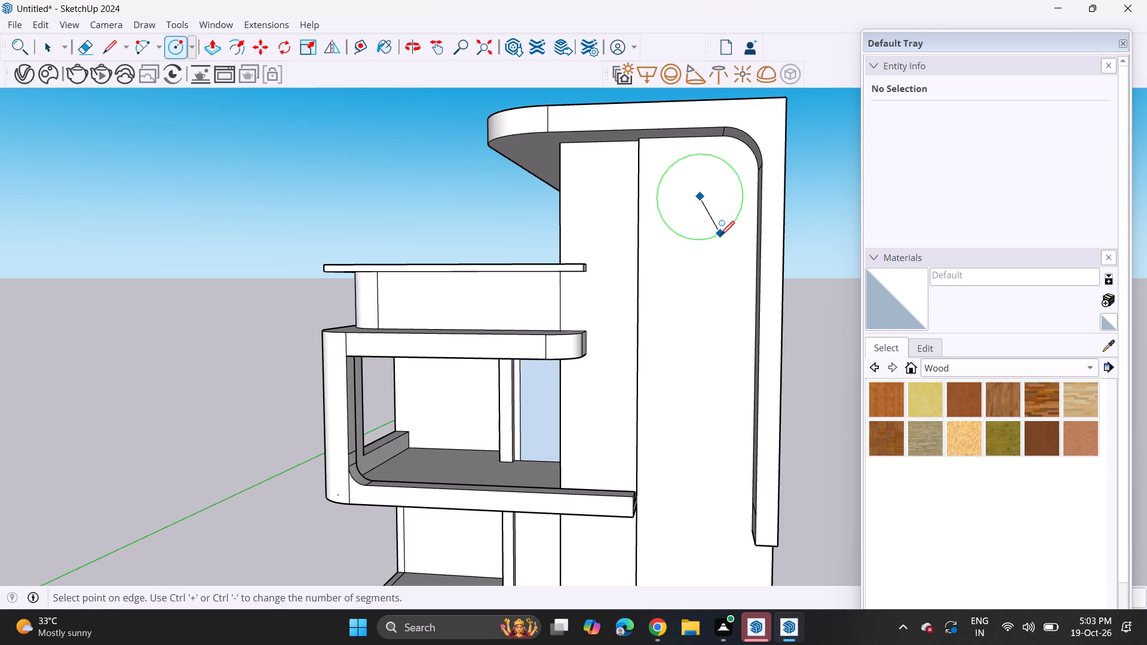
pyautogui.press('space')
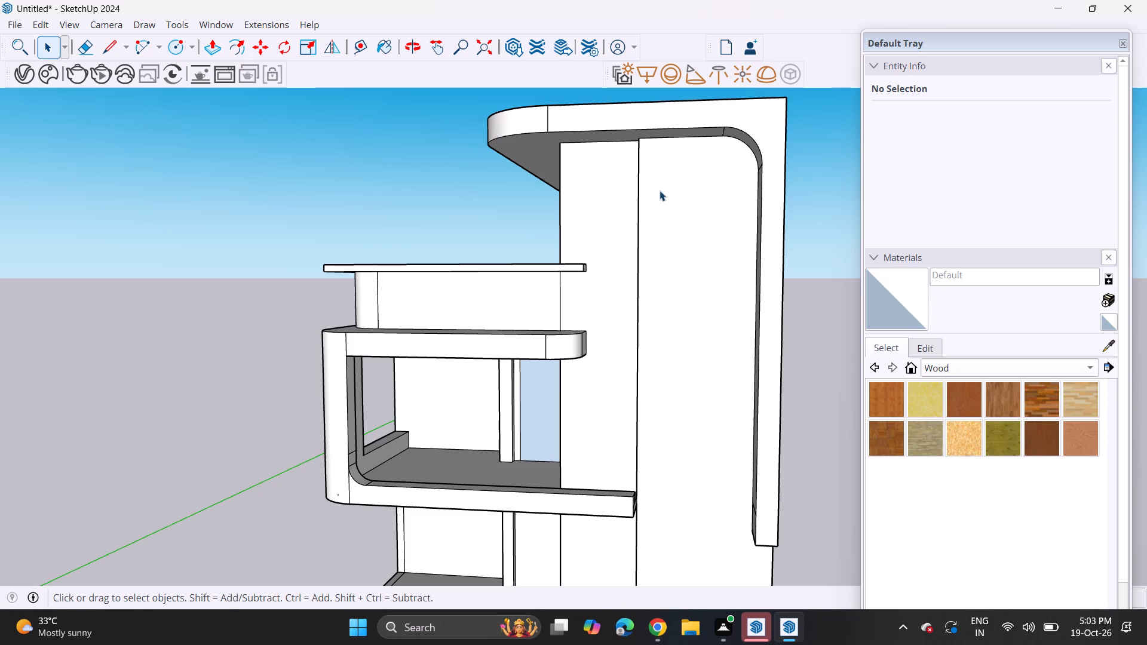
# Draw a thin horizontal rectangle from the front panel's top corner at the dividing line across past the tower's outer side.
pyautogui.scroll(2, 699, 145)
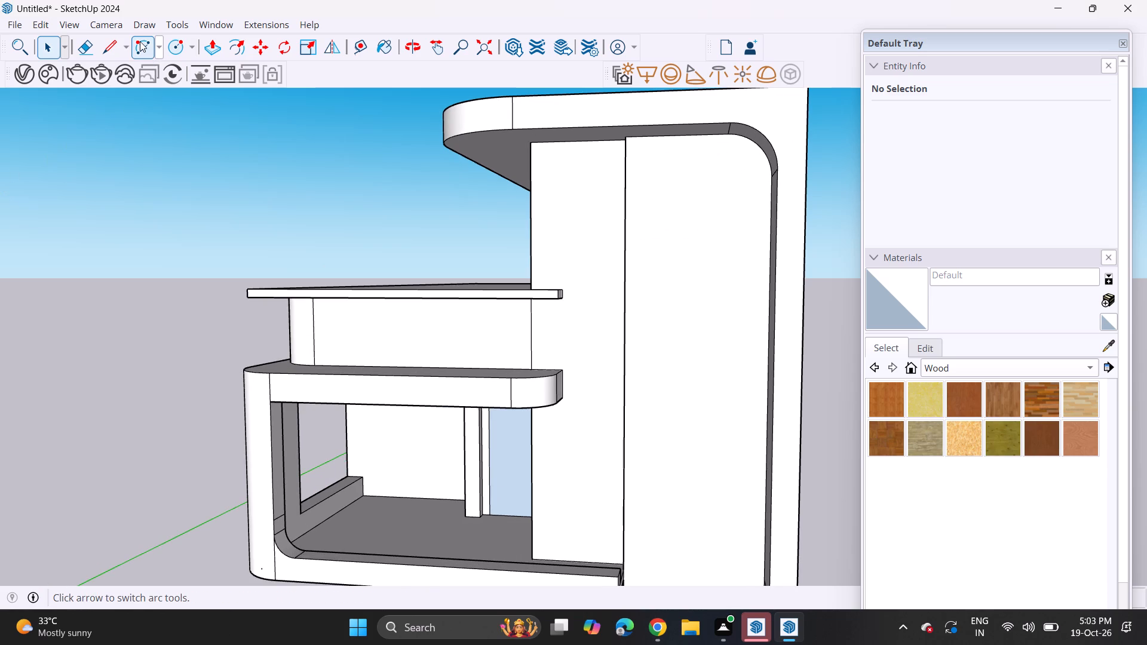
pyautogui.click(194, 50)
pyautogui.click(189, 63)
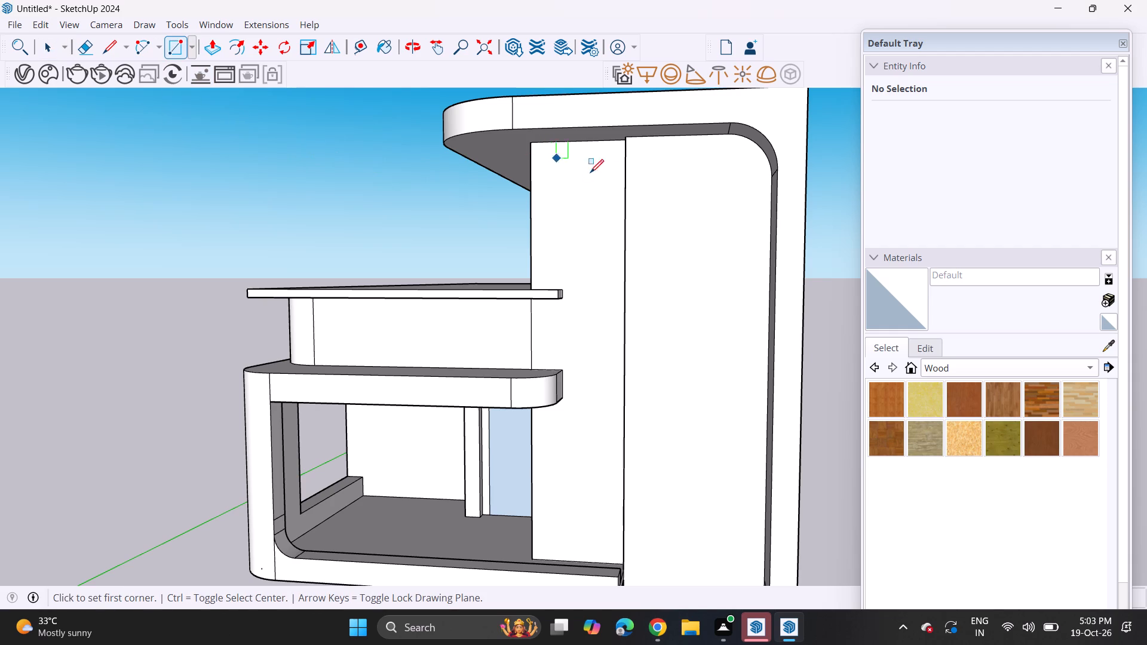
pyautogui.scroll(8, 639, 159)
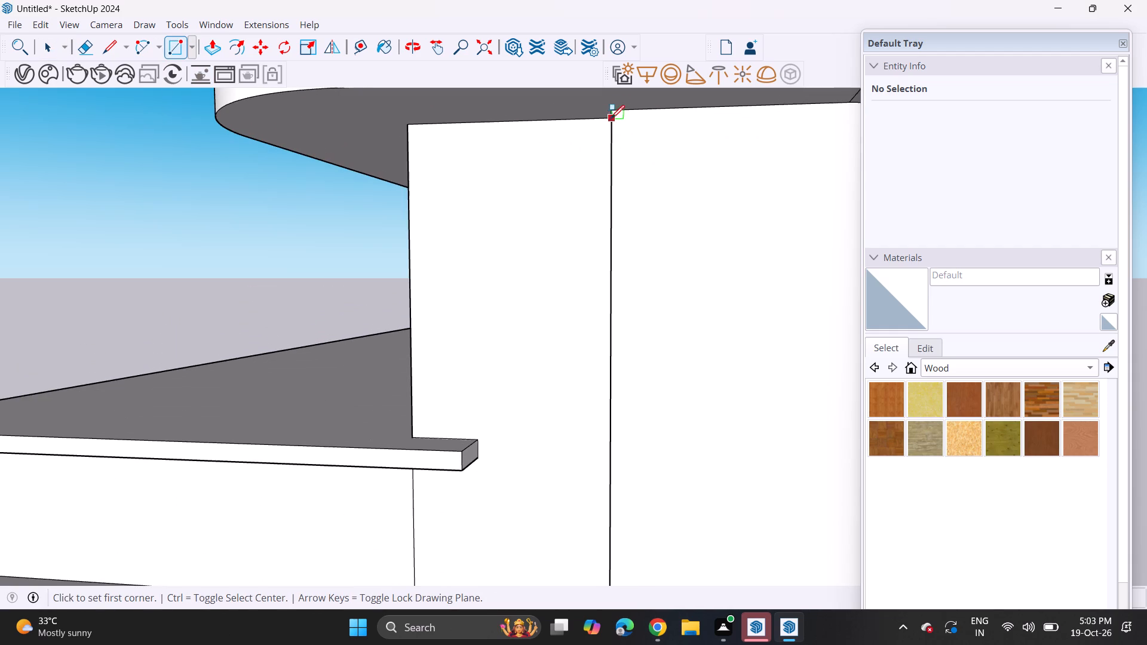
pyautogui.click(614, 112)
pyautogui.scroll(-4, 688, 168)
pyautogui.keyDown('shift'); pyautogui.moveTo(688, 173); pyautogui.dragTo(492, 217, button='middle'); pyautogui.keyUp('shift')
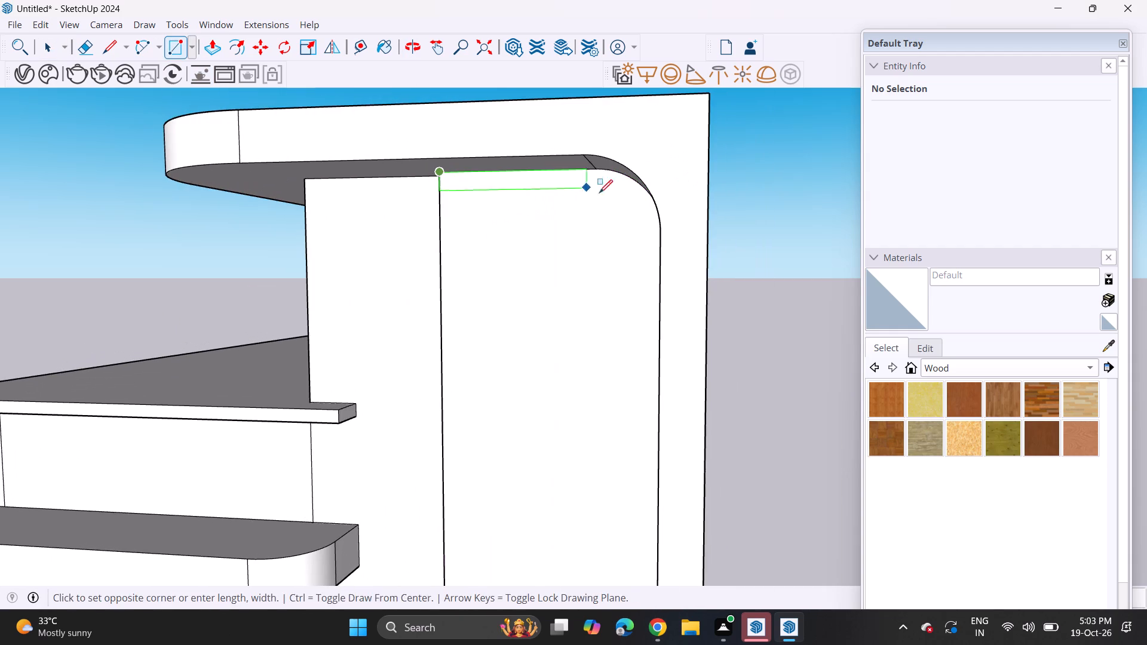
pyautogui.moveTo(638, 193); pyautogui.dragTo(748, 189, button='middle')
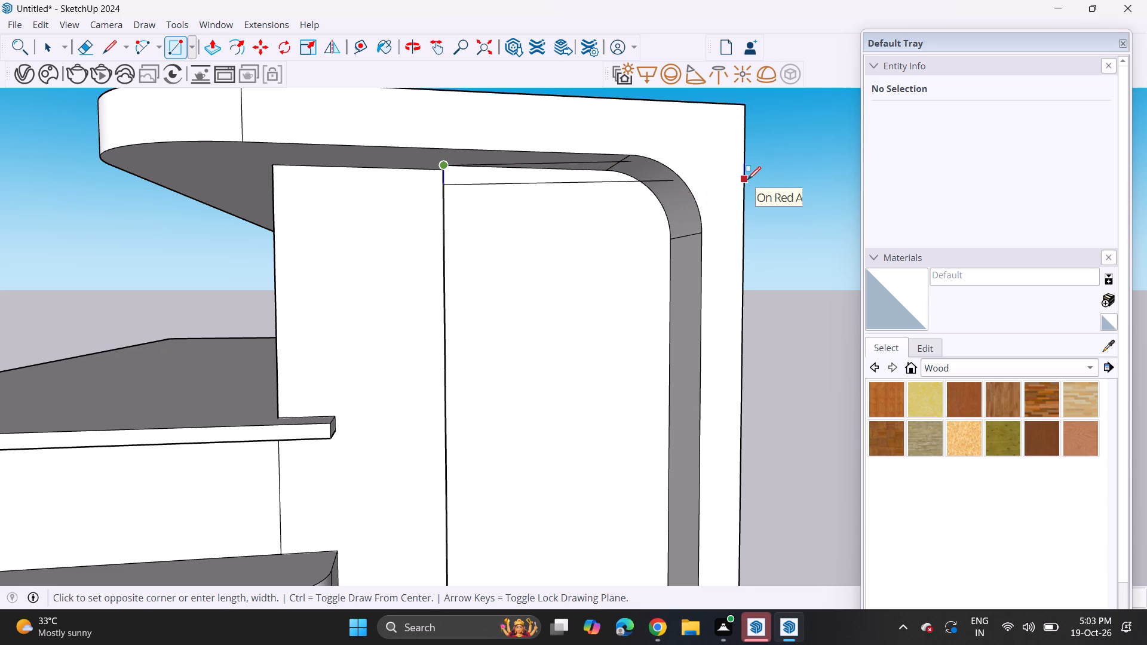
pyautogui.moveTo(747, 180); pyautogui.dragTo(489, 194, button='middle')
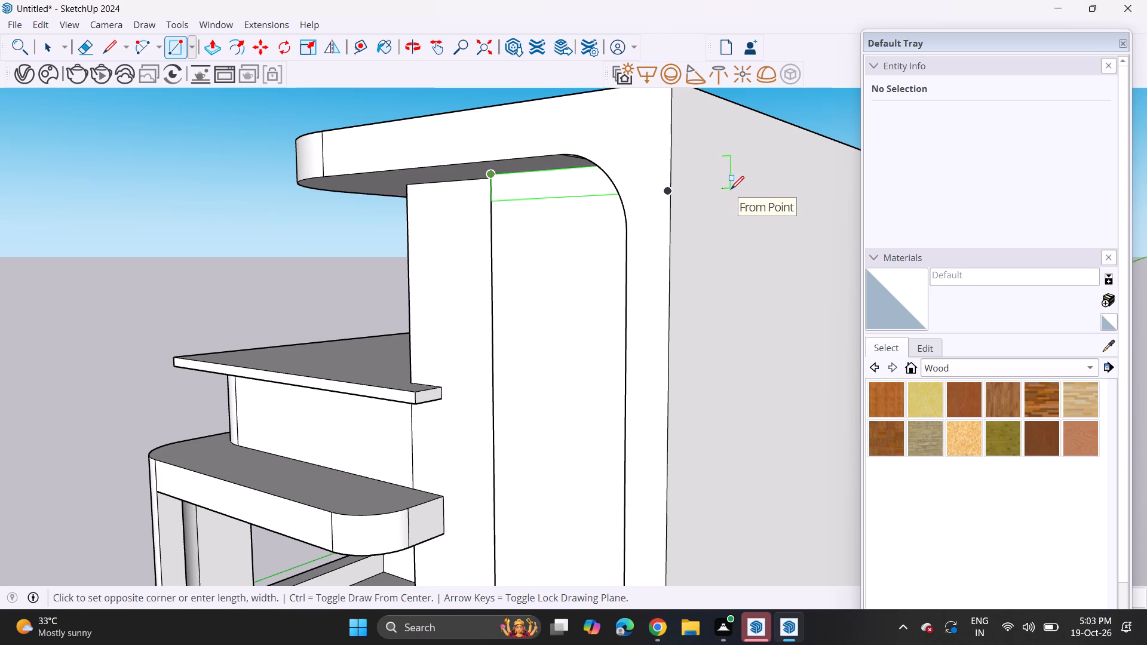
pyautogui.click(731, 189)
# Erase the rectangle's leftover edges that stick out beyond the tower's outer side.
pyautogui.moveTo(620, 225); pyautogui.dragTo(573, 278, button='middle')
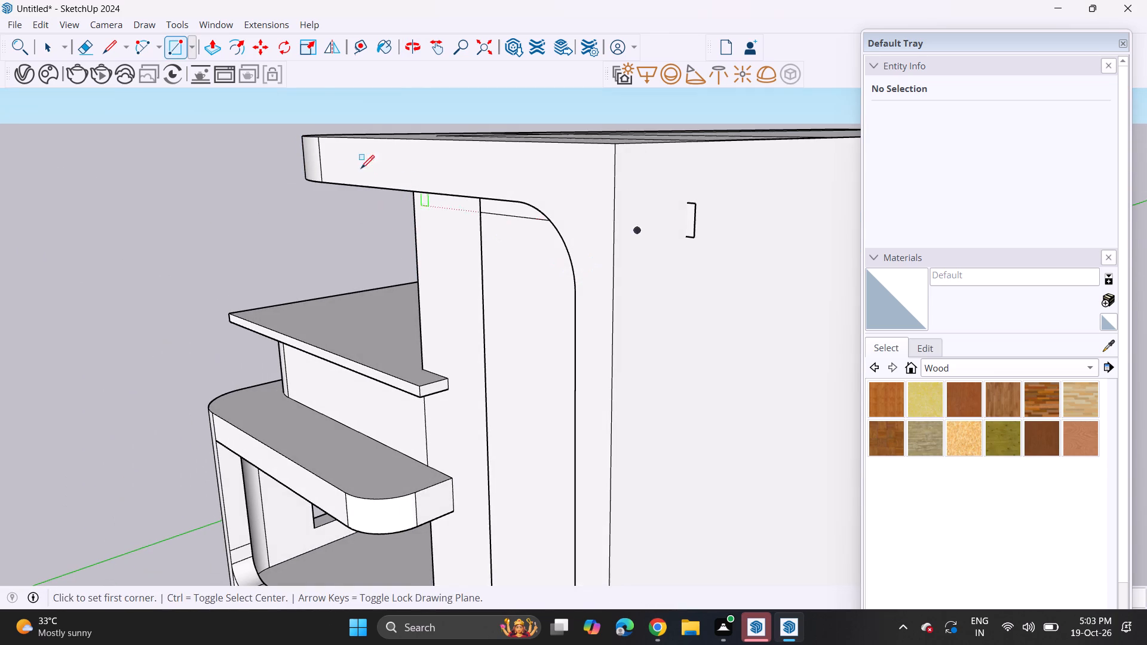
pyautogui.click(90, 55)
pyautogui.moveTo(702, 208); pyautogui.dragTo(702, 214)
pyautogui.moveTo(692, 199); pyautogui.dragTo(693, 217)
pyautogui.moveTo(695, 220); pyautogui.dragTo(691, 249)
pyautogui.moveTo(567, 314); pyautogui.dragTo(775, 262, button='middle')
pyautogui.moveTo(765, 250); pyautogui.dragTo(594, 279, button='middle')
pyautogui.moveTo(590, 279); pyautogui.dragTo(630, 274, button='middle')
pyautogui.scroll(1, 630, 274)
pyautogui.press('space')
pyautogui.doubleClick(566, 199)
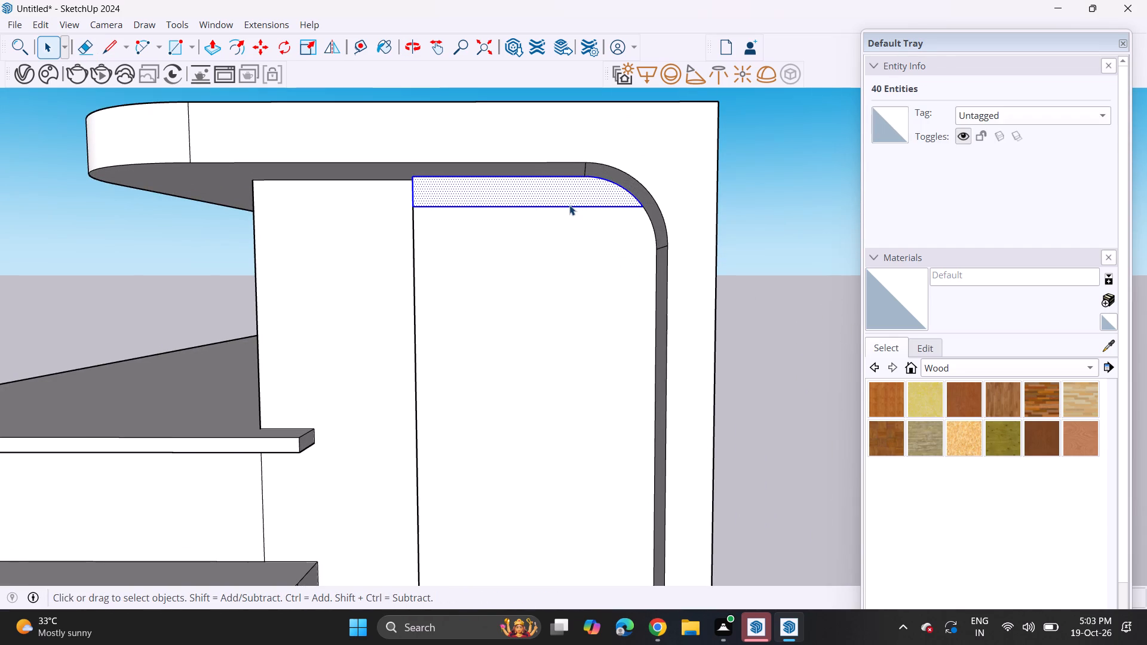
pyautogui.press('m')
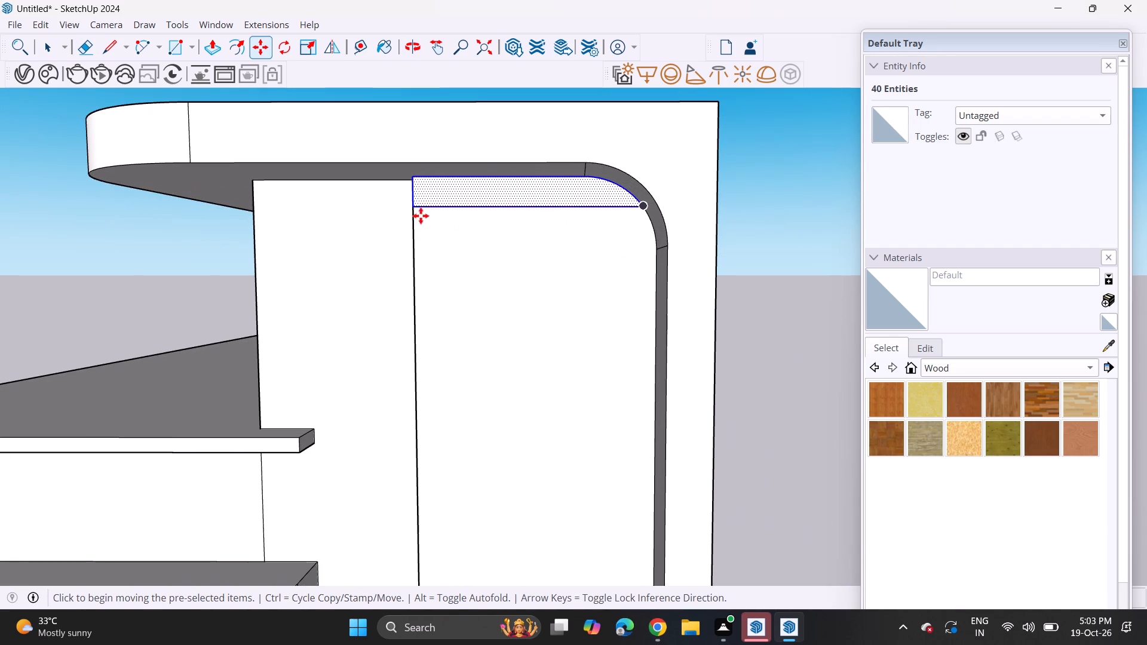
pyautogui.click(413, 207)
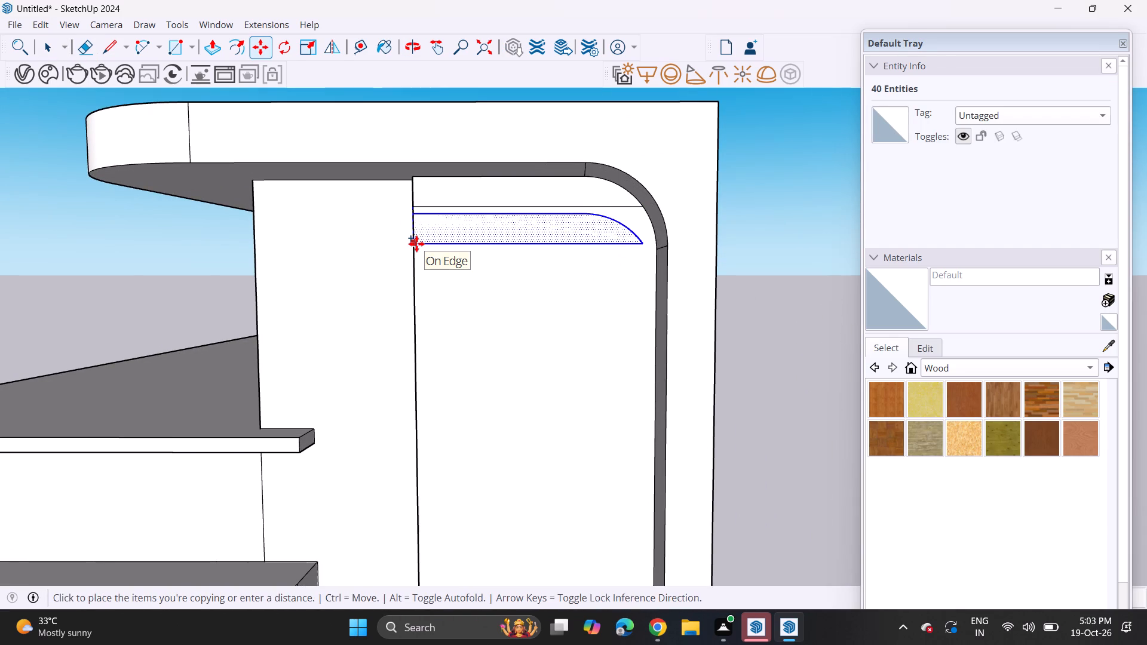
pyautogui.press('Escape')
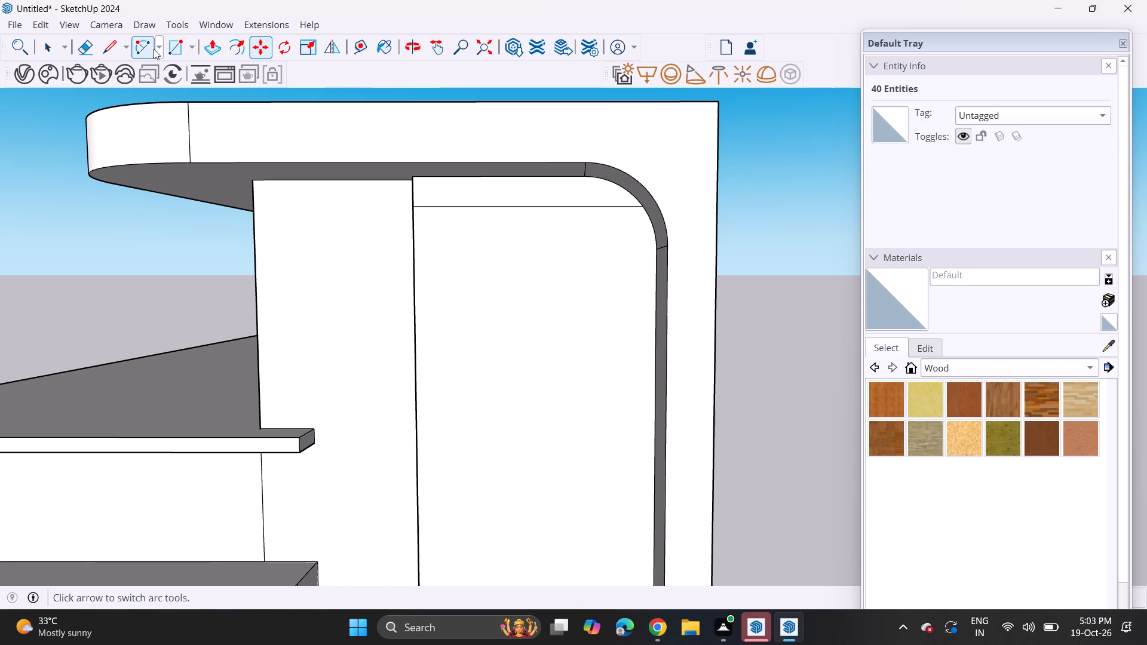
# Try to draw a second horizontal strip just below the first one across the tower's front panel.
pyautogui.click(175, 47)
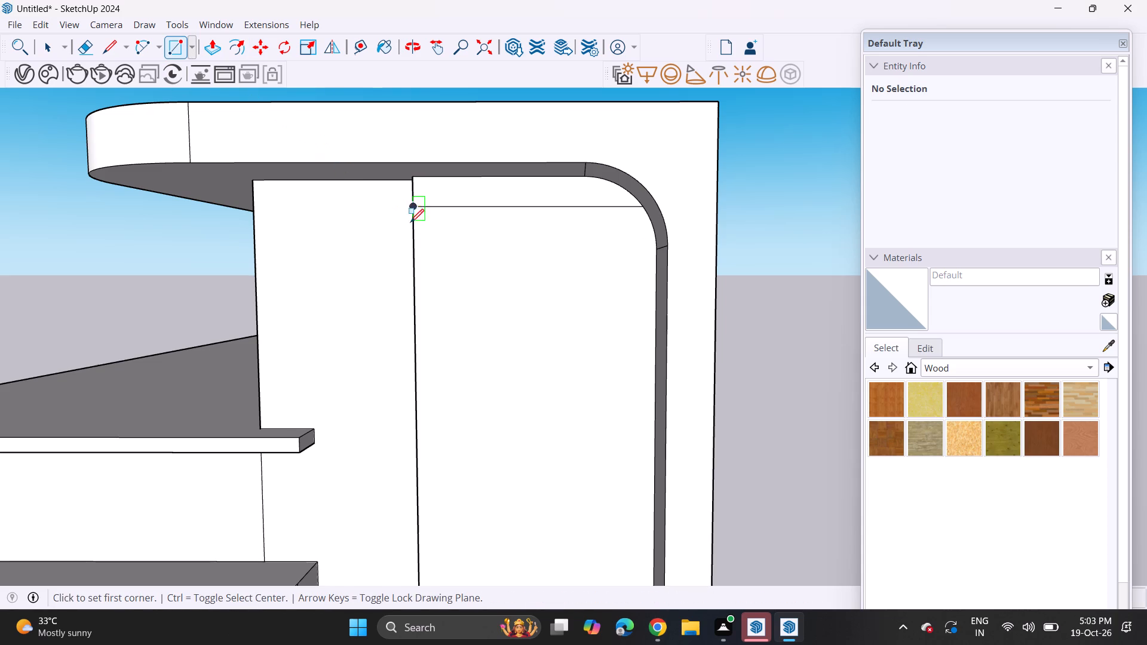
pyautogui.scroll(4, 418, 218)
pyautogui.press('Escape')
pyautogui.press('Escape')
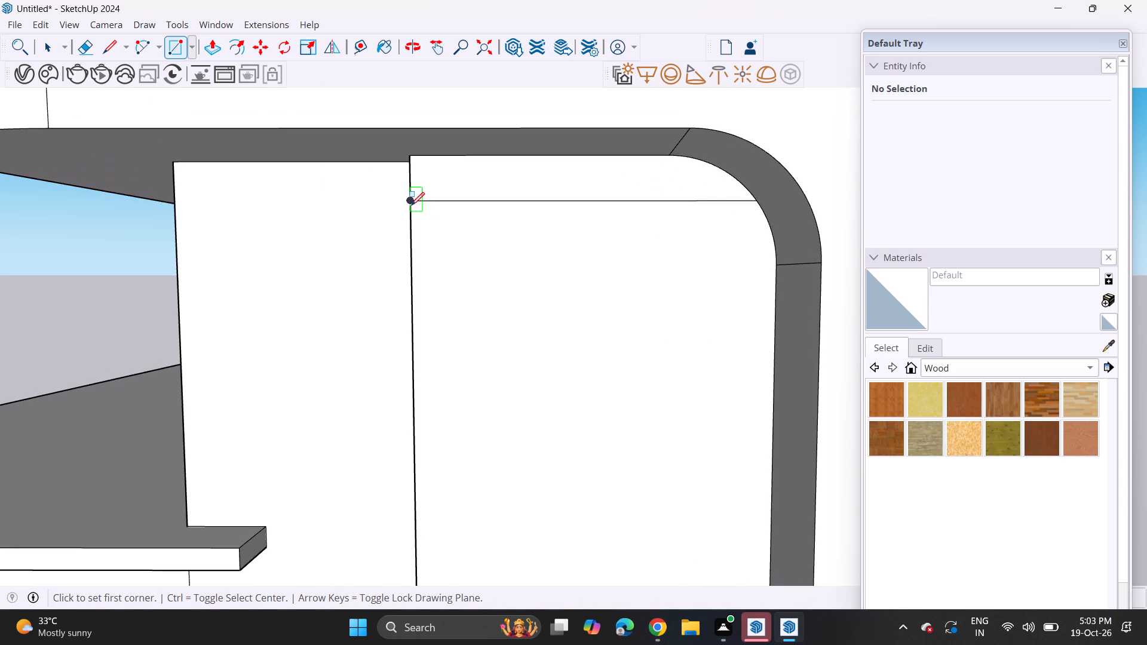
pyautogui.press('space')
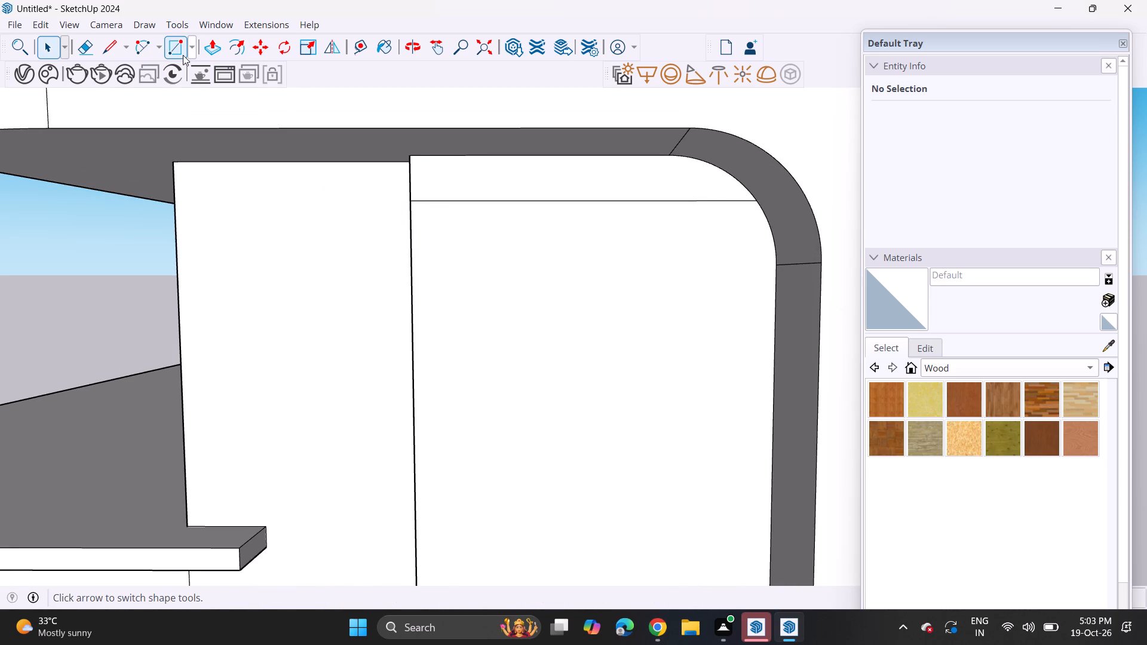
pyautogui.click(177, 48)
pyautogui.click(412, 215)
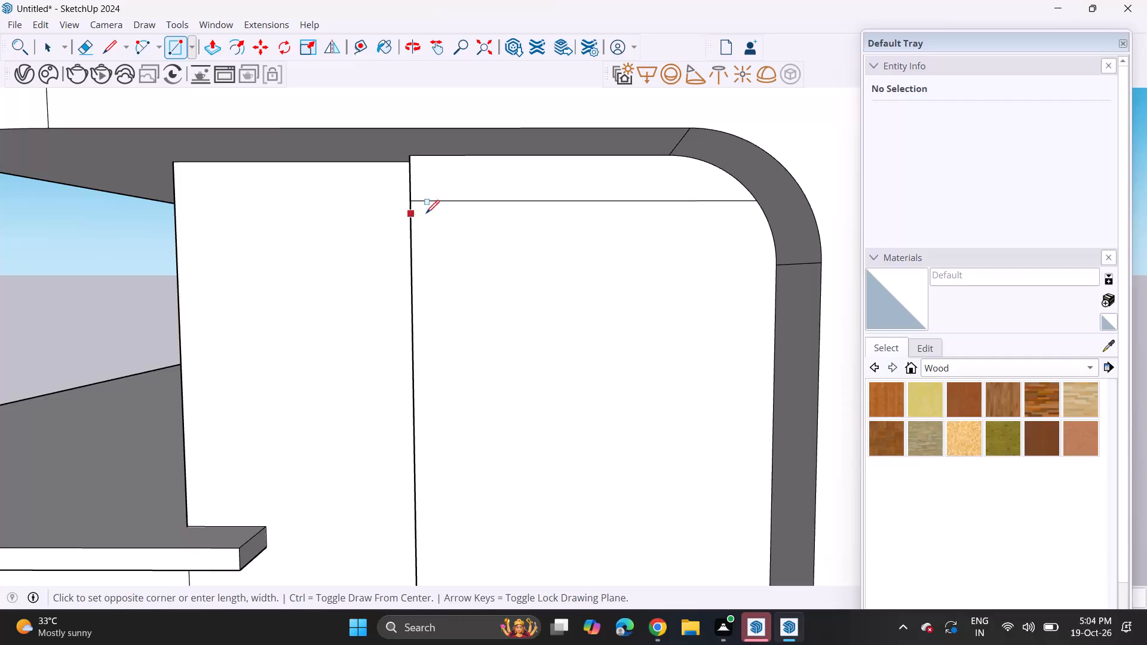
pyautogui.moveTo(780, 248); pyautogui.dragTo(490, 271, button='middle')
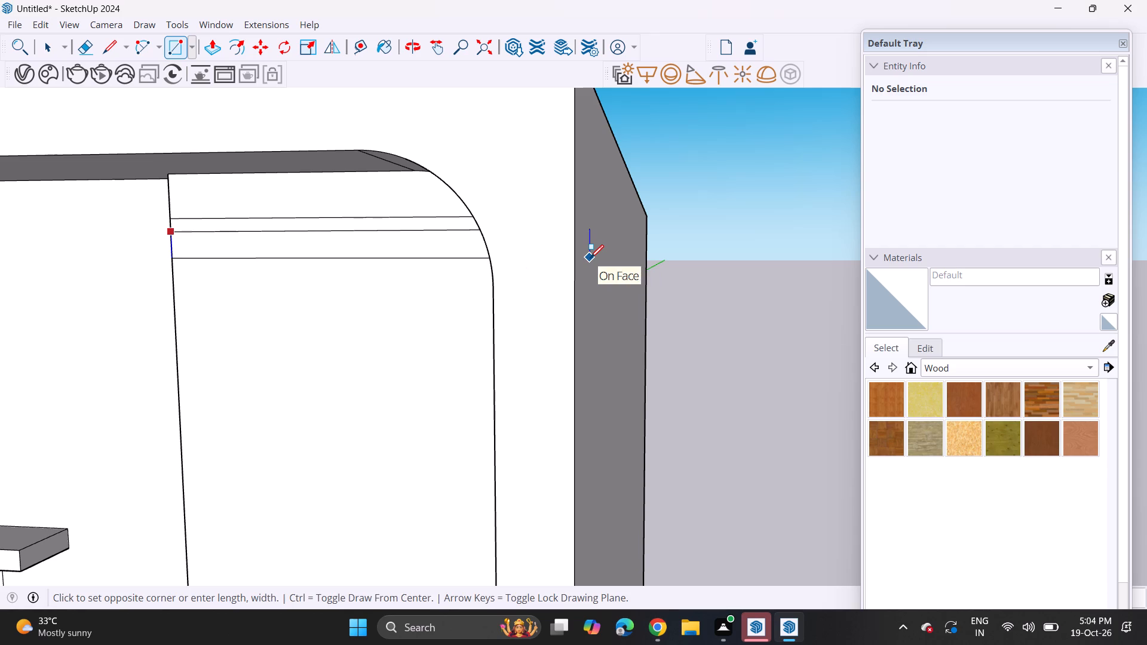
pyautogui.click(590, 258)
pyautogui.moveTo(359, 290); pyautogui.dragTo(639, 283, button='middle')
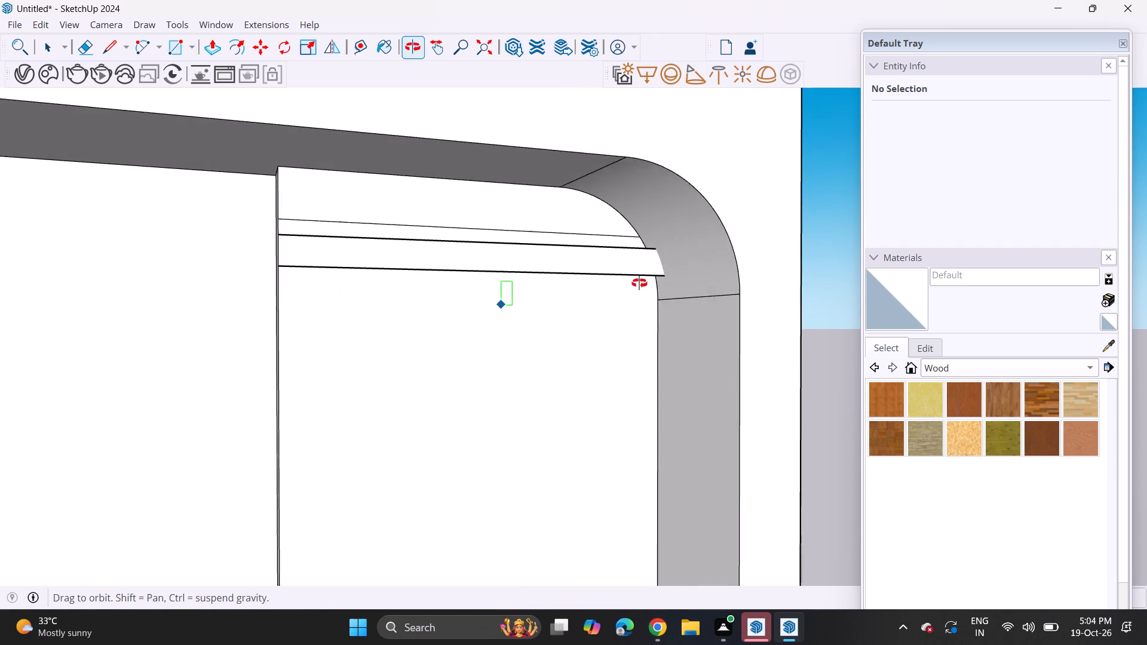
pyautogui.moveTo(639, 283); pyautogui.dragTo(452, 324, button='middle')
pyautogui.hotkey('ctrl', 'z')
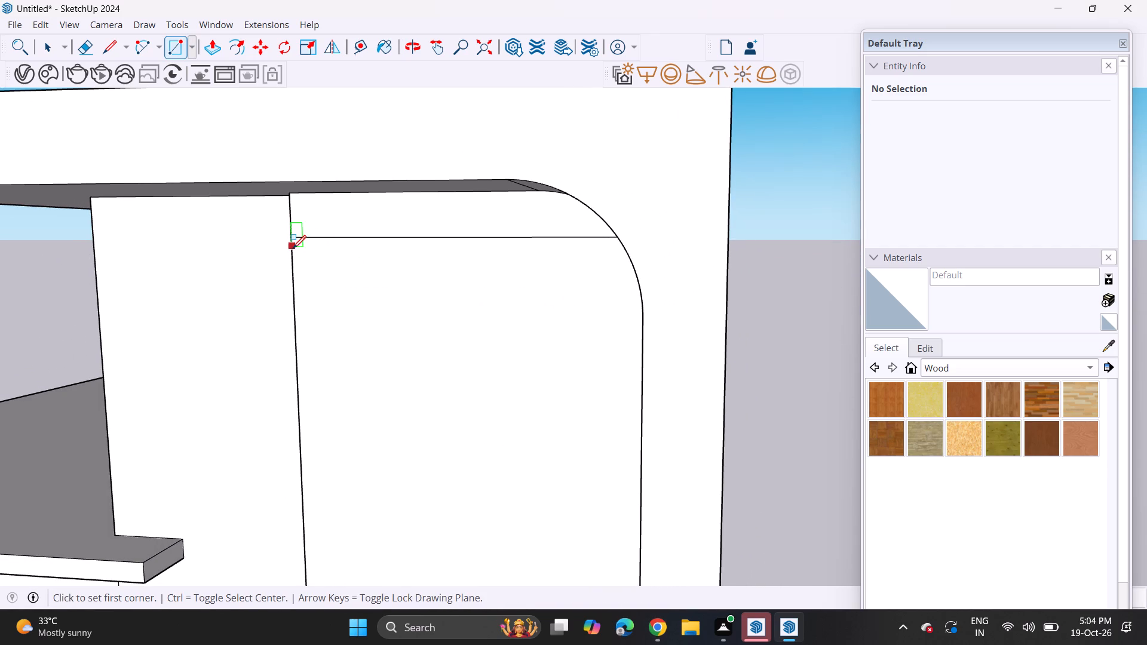
# Draw a second horizontal strip across the tower's front panel, leaving a narrow gap below the top strip.
pyautogui.click(293, 250)
pyautogui.moveTo(744, 271); pyautogui.dragTo(710, 281, button='middle')
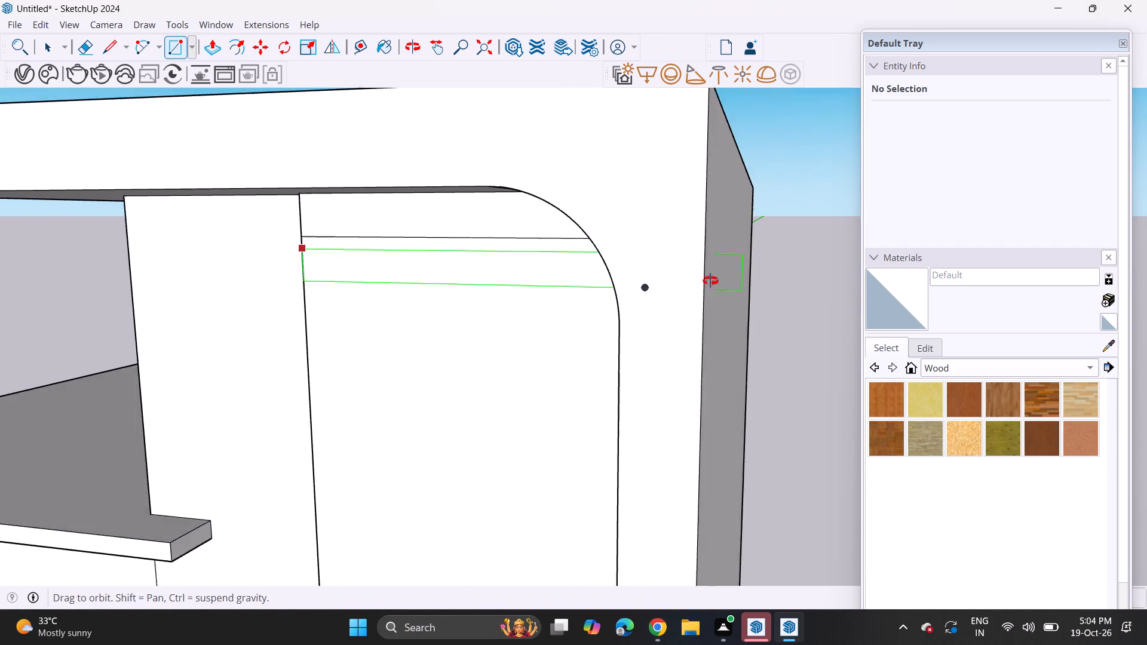
pyautogui.moveTo(710, 281); pyautogui.dragTo(709, 281, button='middle')
pyautogui.click(734, 276)
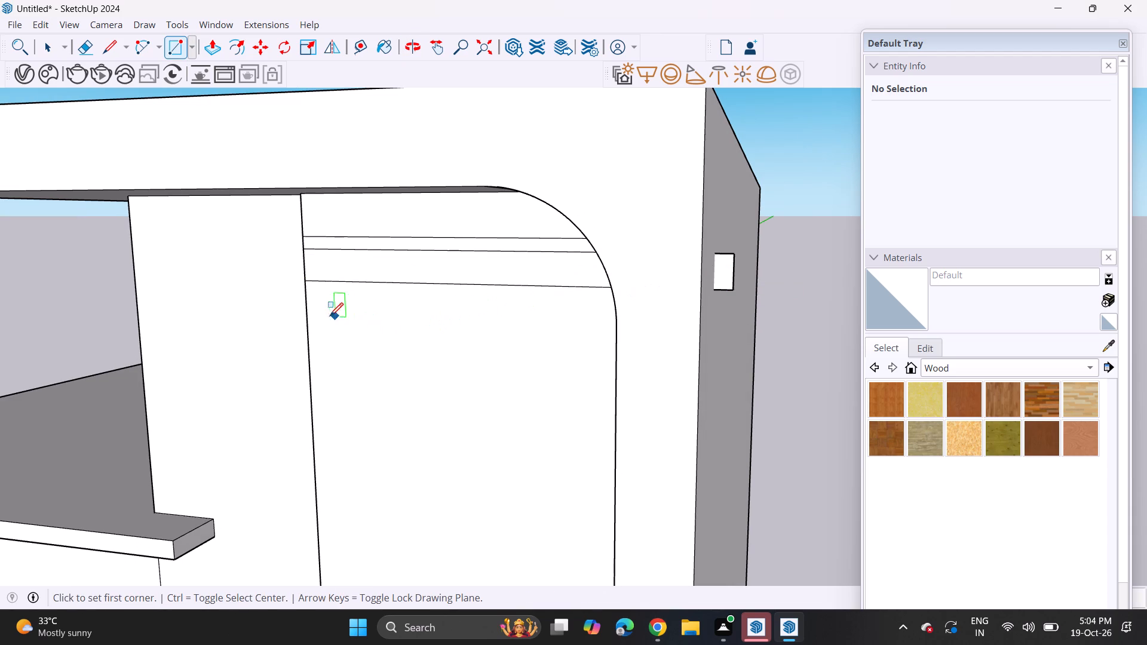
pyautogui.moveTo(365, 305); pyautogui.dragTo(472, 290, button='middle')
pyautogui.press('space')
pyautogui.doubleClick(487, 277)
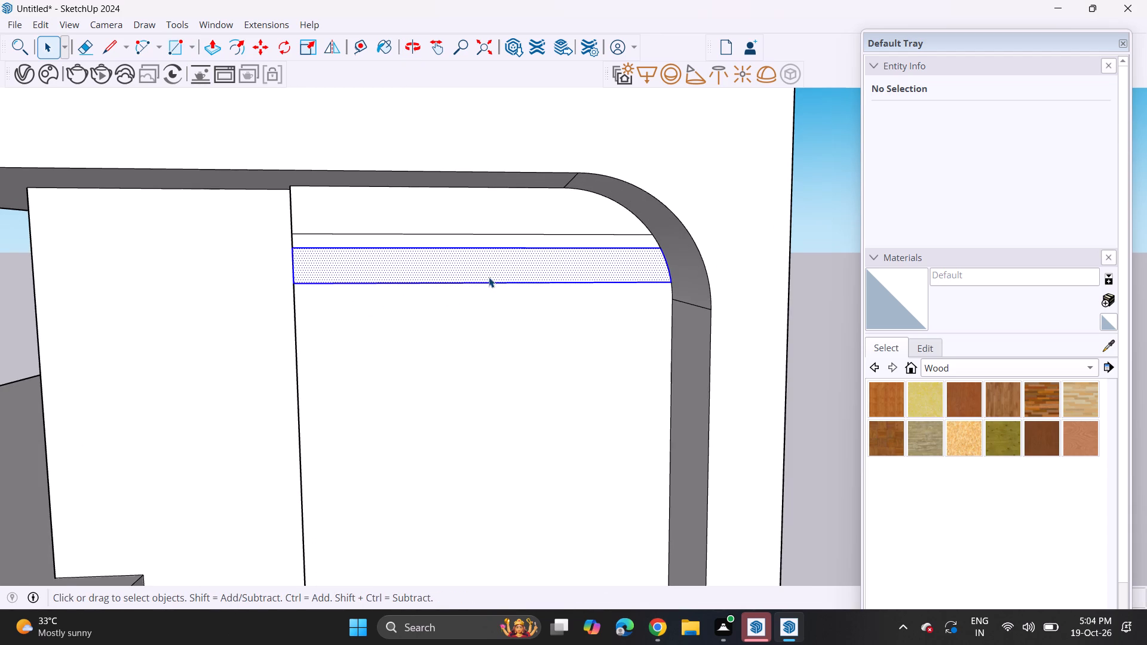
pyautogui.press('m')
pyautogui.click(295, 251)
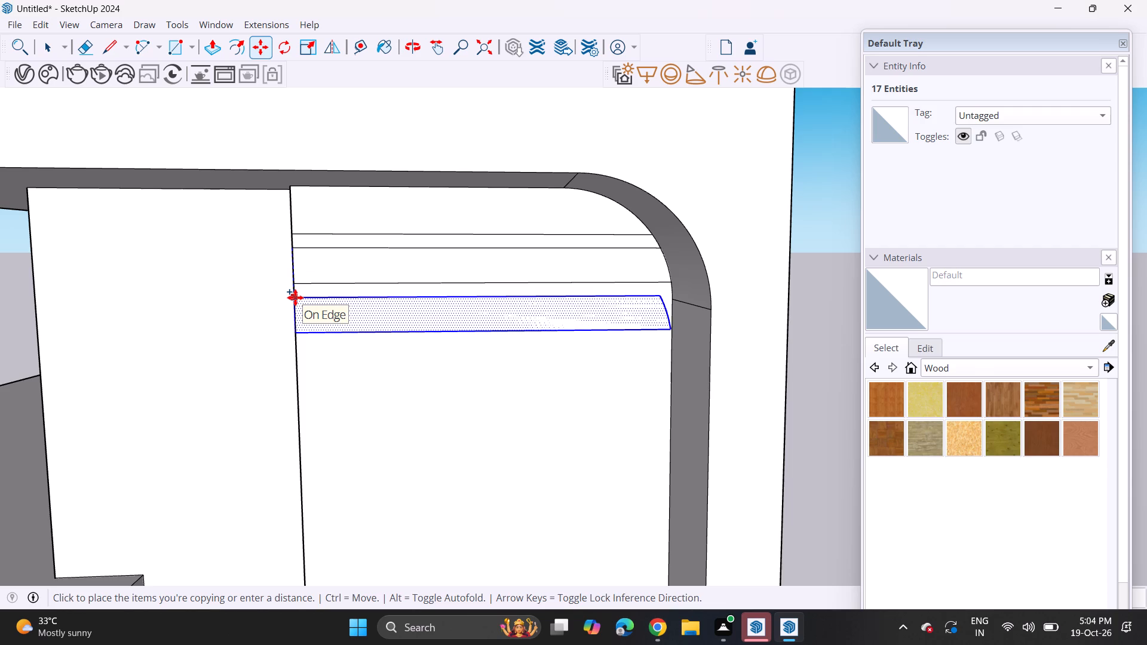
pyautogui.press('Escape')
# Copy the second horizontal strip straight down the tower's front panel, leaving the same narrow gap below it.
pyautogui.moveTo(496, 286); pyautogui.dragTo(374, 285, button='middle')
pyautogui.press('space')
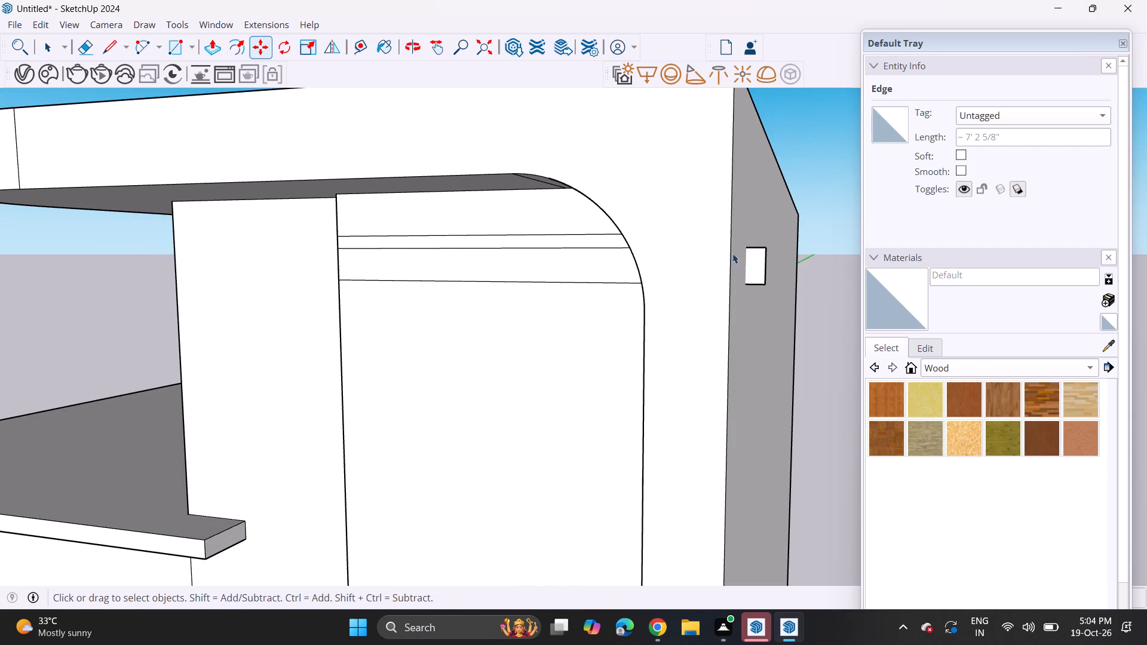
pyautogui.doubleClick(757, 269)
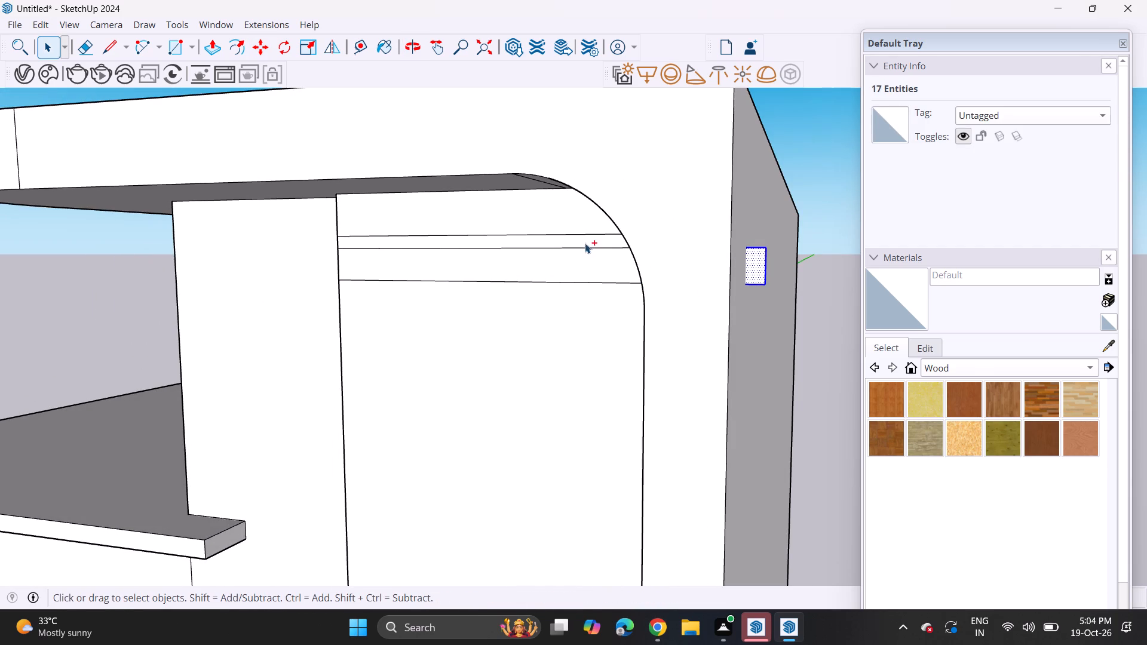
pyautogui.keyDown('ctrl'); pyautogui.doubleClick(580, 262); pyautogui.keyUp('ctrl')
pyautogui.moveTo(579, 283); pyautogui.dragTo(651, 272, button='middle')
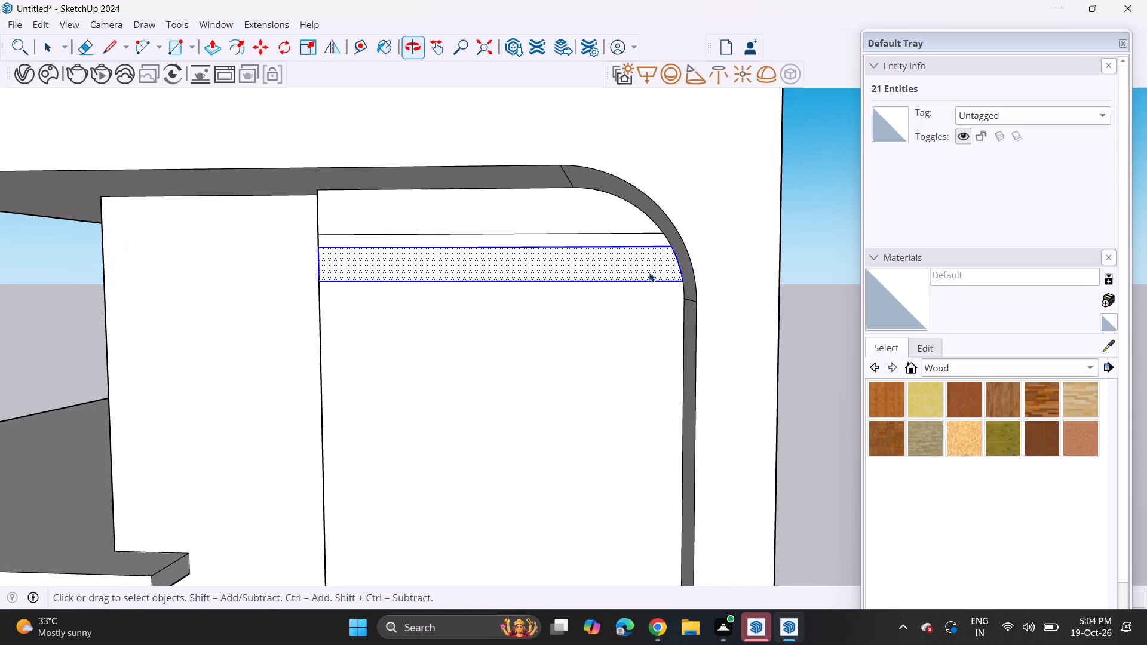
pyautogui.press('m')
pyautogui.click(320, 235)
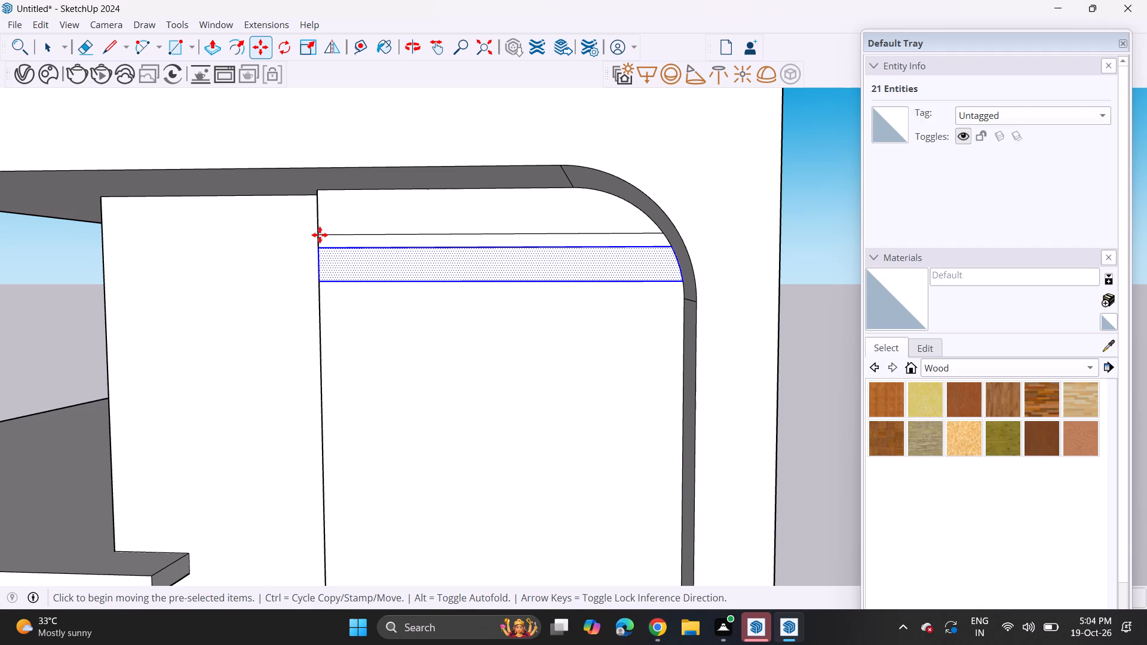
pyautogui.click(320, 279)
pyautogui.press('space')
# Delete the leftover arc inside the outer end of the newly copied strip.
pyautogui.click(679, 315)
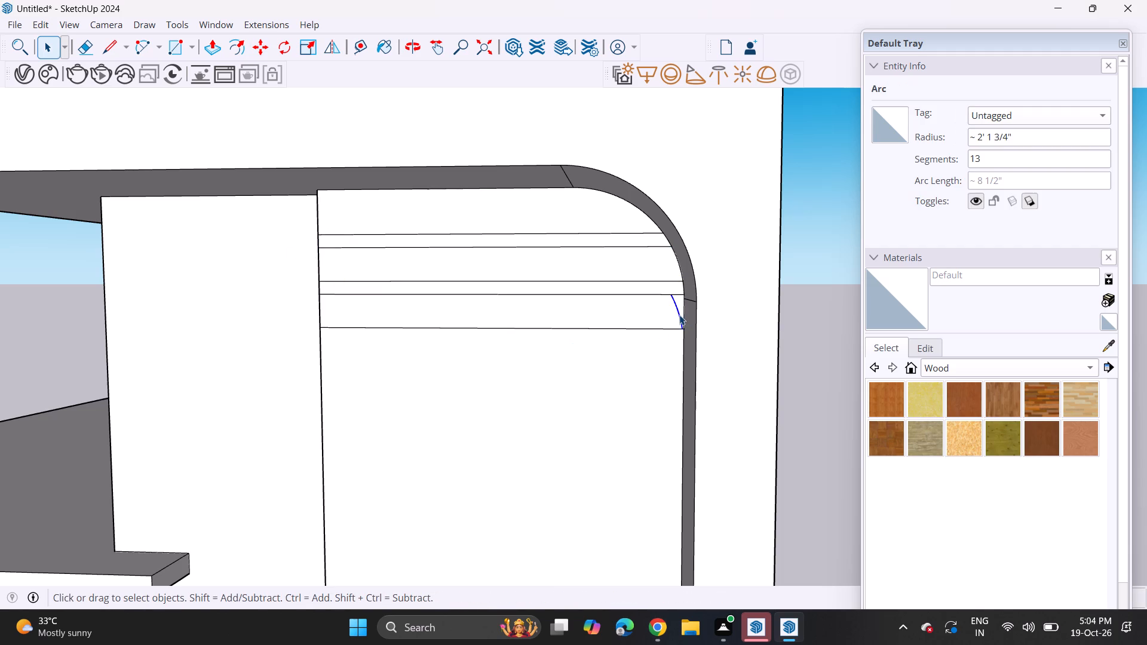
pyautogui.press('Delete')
# Undo the strip work on the tower's front panel until the panel is a single plain face again.
pyautogui.scroll(-3, 548, 336)
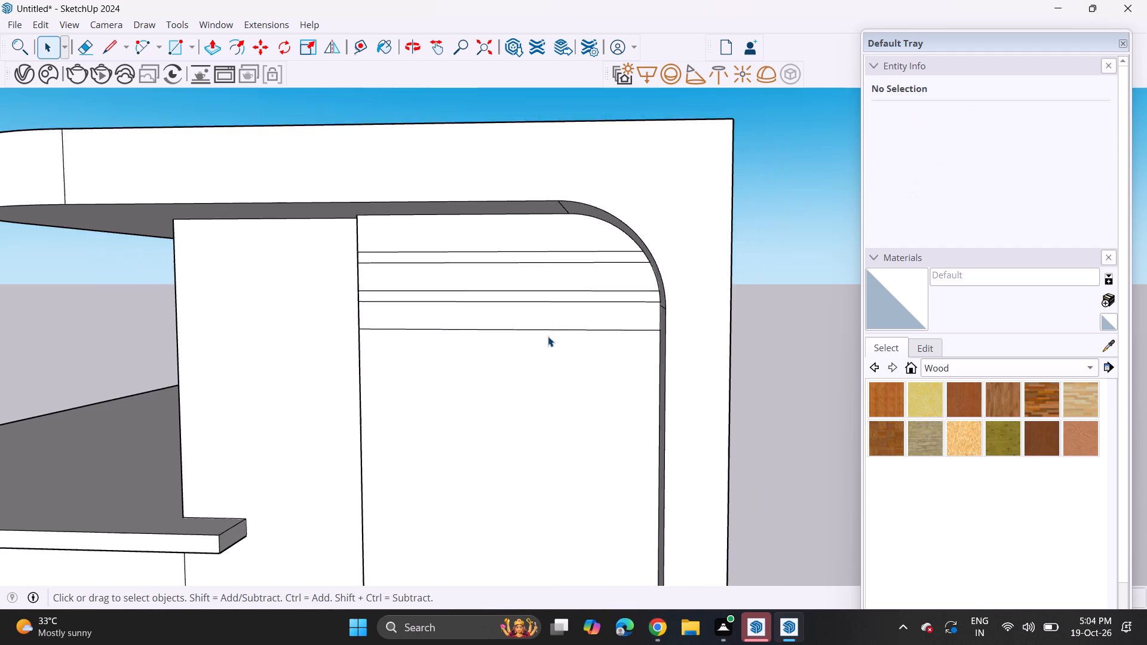
pyautogui.moveTo(608, 333); pyautogui.dragTo(667, 315, button='middle')
pyautogui.scroll(-4, 590, 317)
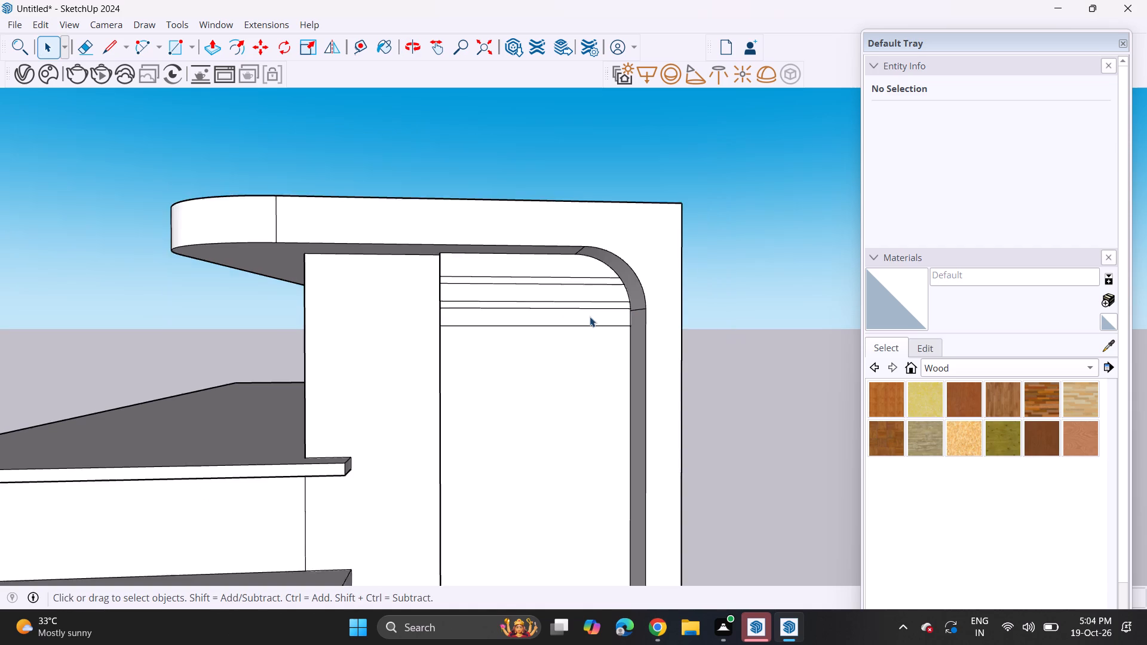
pyautogui.scroll(-12, 590, 317)
pyautogui.moveTo(563, 393); pyautogui.dragTo(554, 387, button='middle')
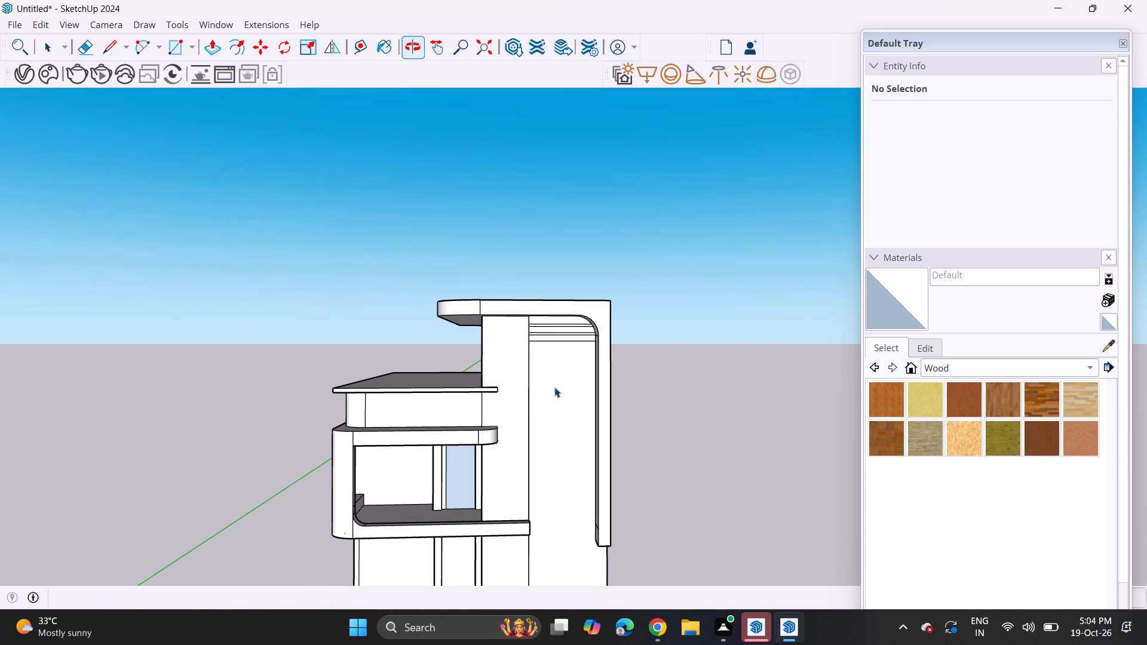
pyautogui.scroll(13, 546, 327)
pyautogui.hotkey('ctrl', 'z')
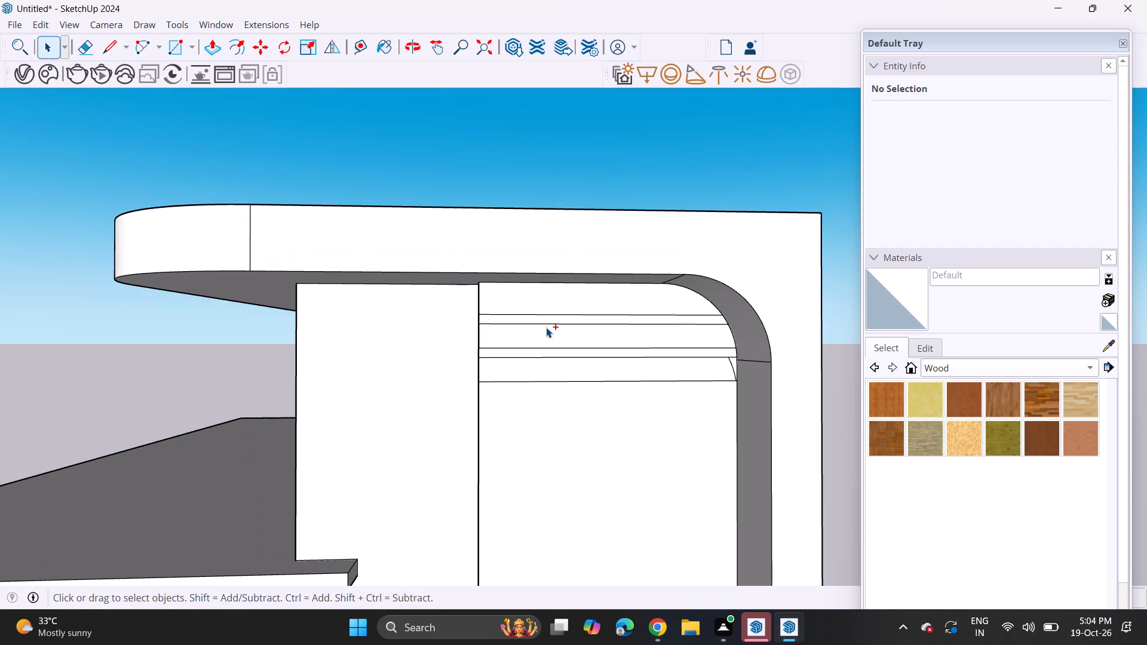
pyautogui.hotkey('ctrl', 'z')
pyautogui.hotkey('ctrl', 'z')
pyautogui.hotkey('ctrl', 'z')
pyautogui.hotkey('ctrl', 'z')
pyautogui.hotkey('ctrl', 'z')
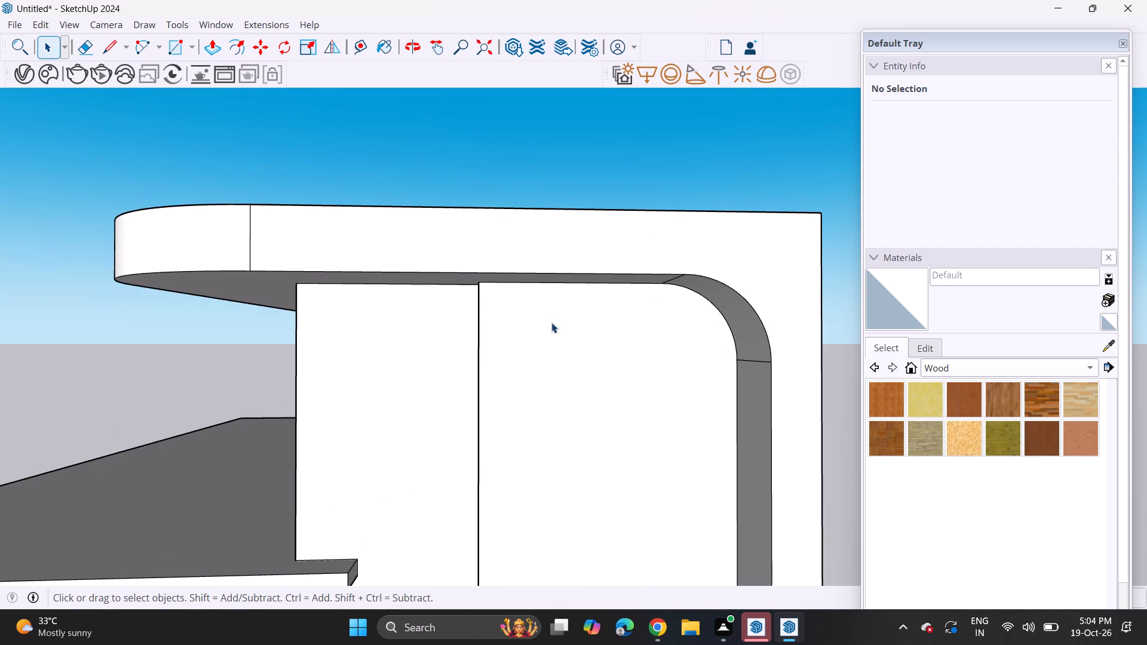
# Copy the tower's whole front panel face with its outline into the empty space beside the building's outer side.
pyautogui.scroll(-5, 553, 325)
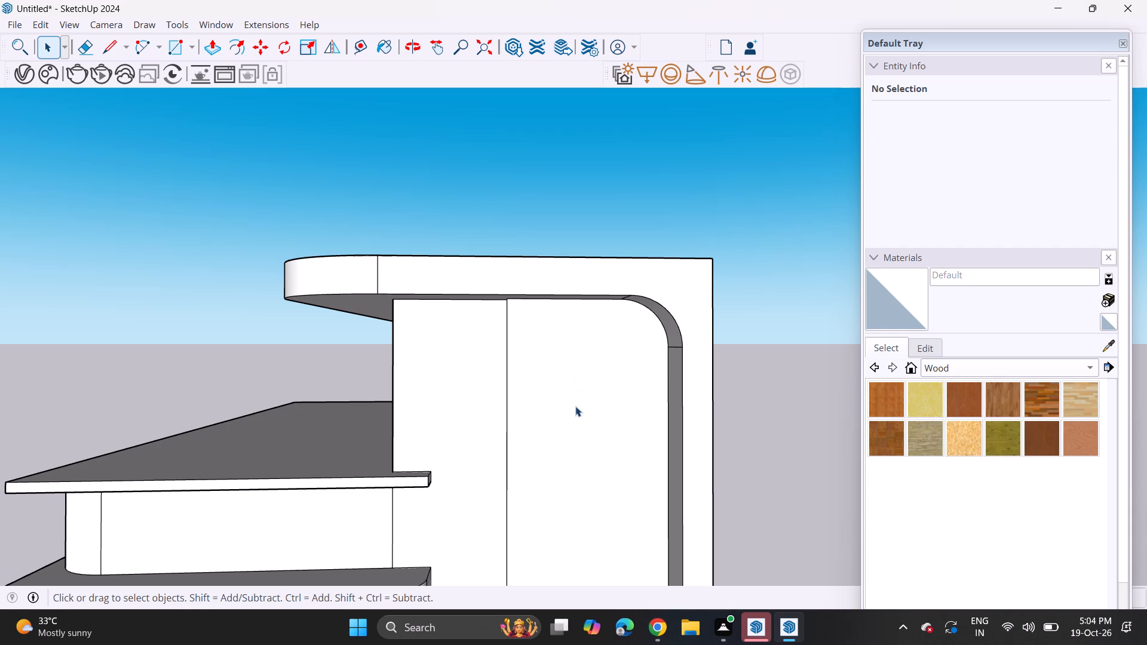
pyautogui.scroll(-6, 572, 409)
pyautogui.moveTo(571, 410); pyautogui.dragTo(500, 242, button='middle')
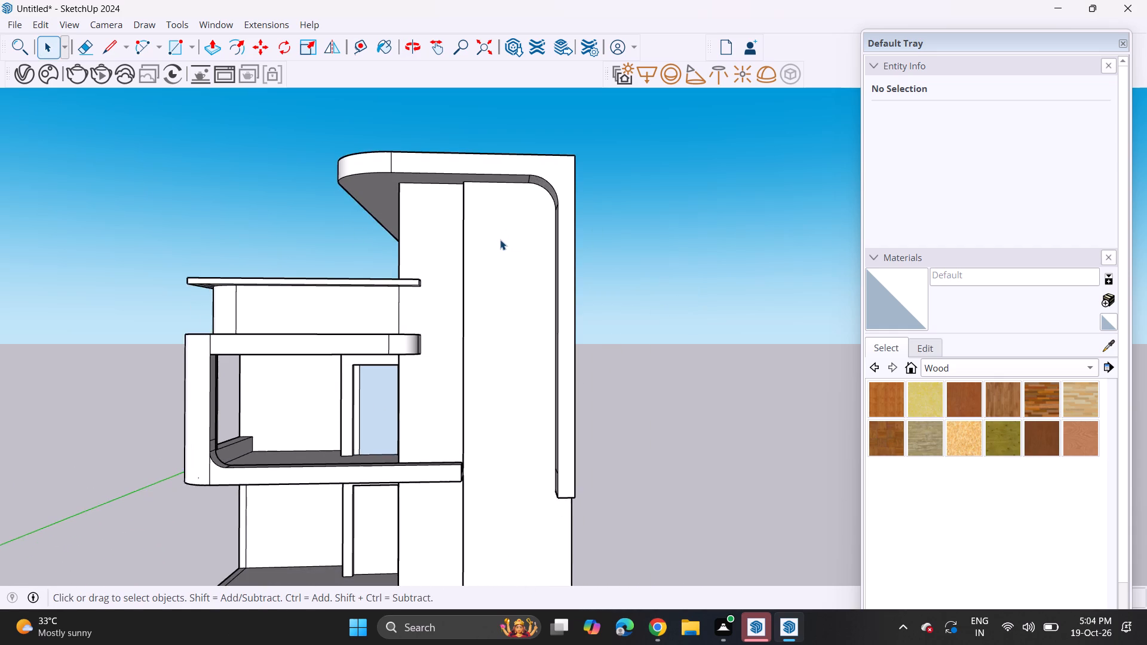
pyautogui.scroll(-4, 500, 239)
pyautogui.doubleClick(487, 244)
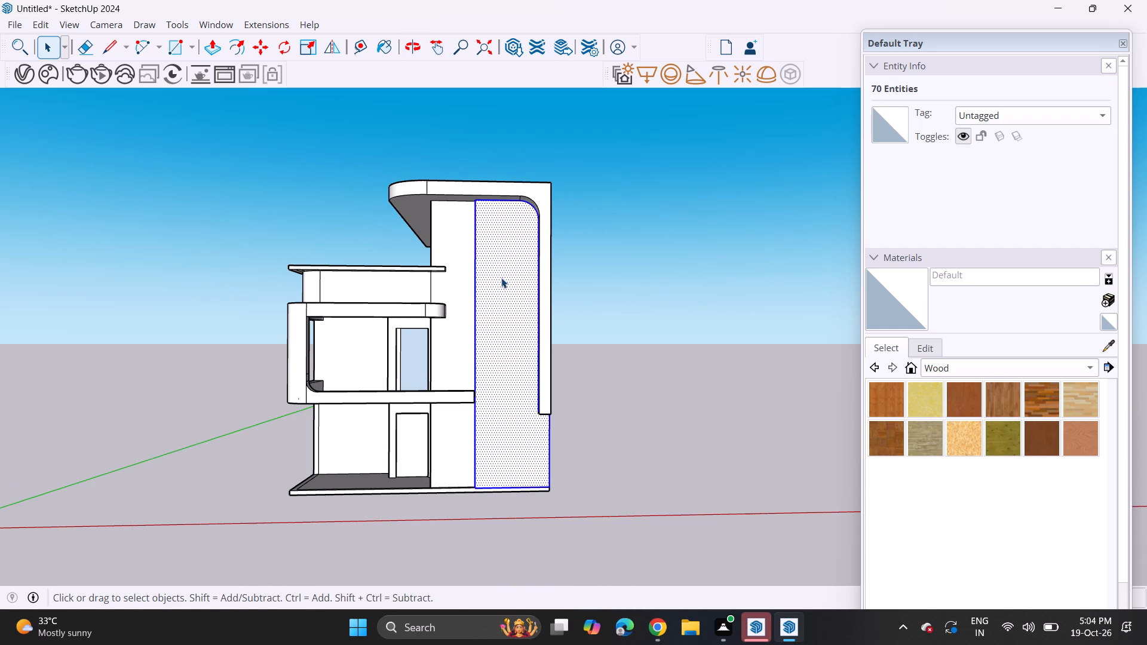
pyautogui.press('m')
pyautogui.click(480, 489)
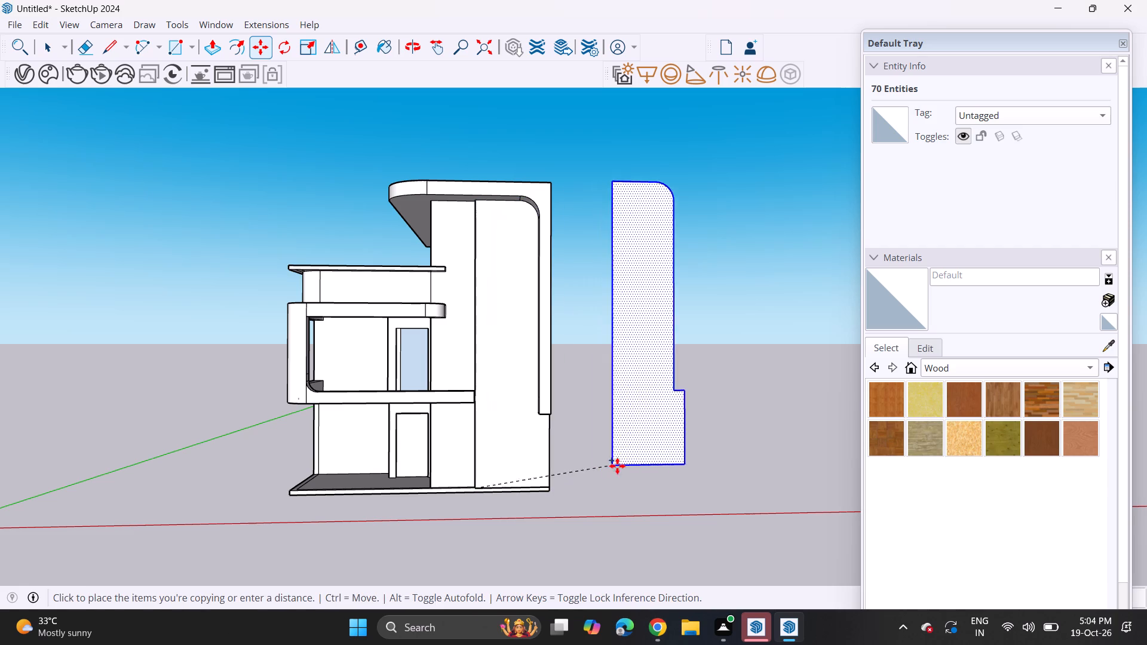
pyautogui.moveTo(637, 484); pyautogui.dragTo(554, 493, button='middle')
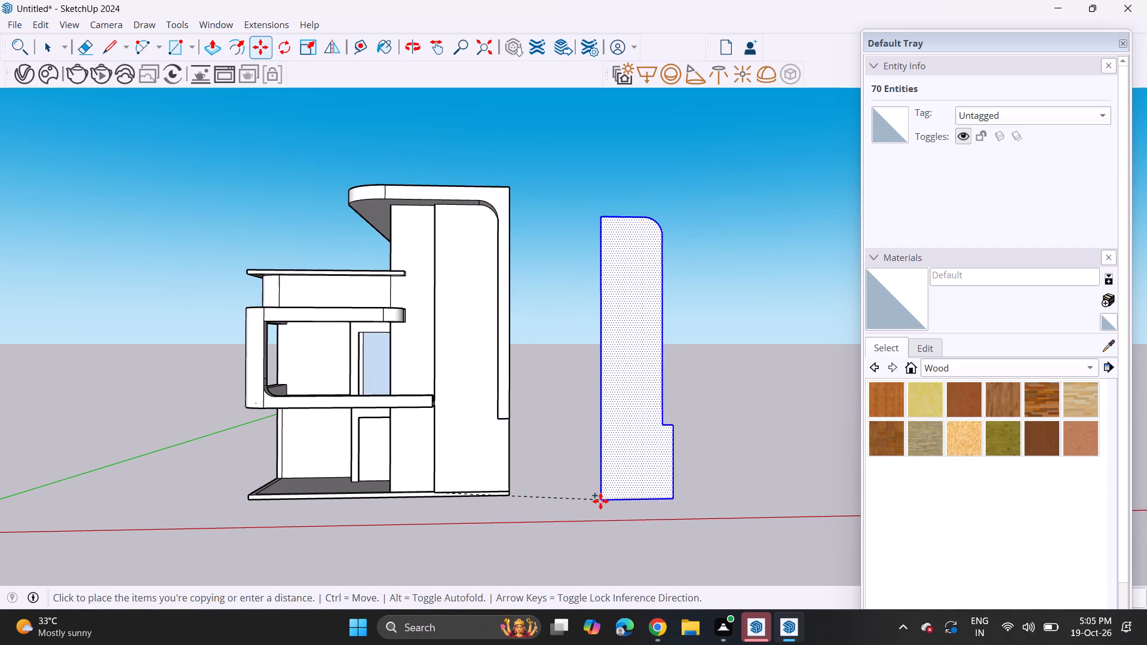
pyautogui.click(609, 495)
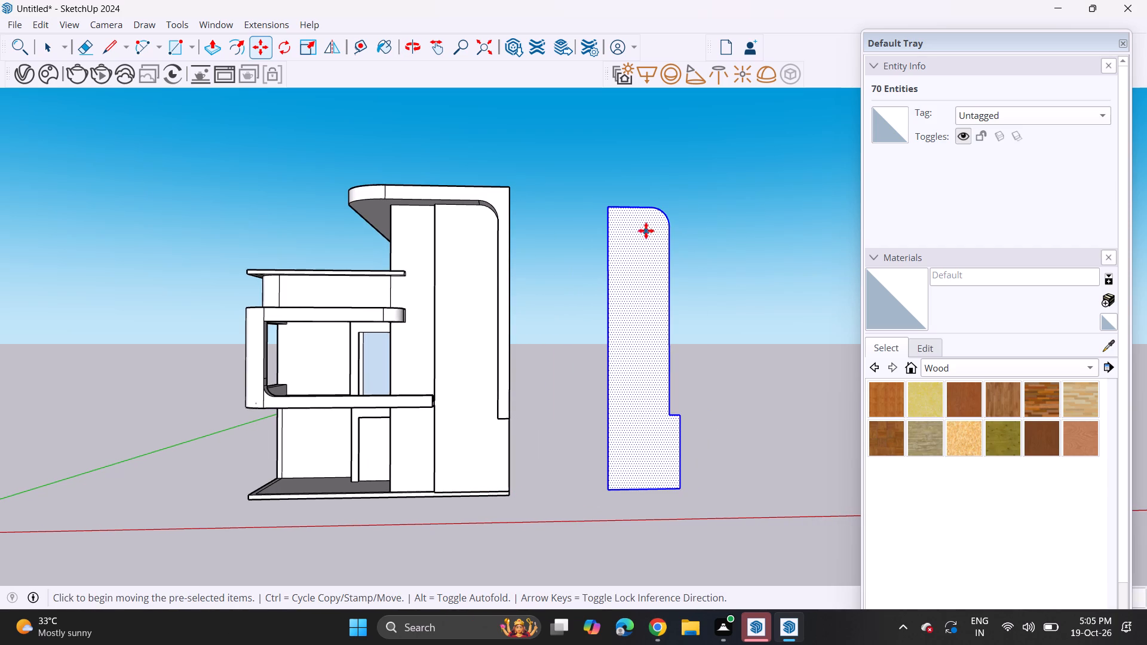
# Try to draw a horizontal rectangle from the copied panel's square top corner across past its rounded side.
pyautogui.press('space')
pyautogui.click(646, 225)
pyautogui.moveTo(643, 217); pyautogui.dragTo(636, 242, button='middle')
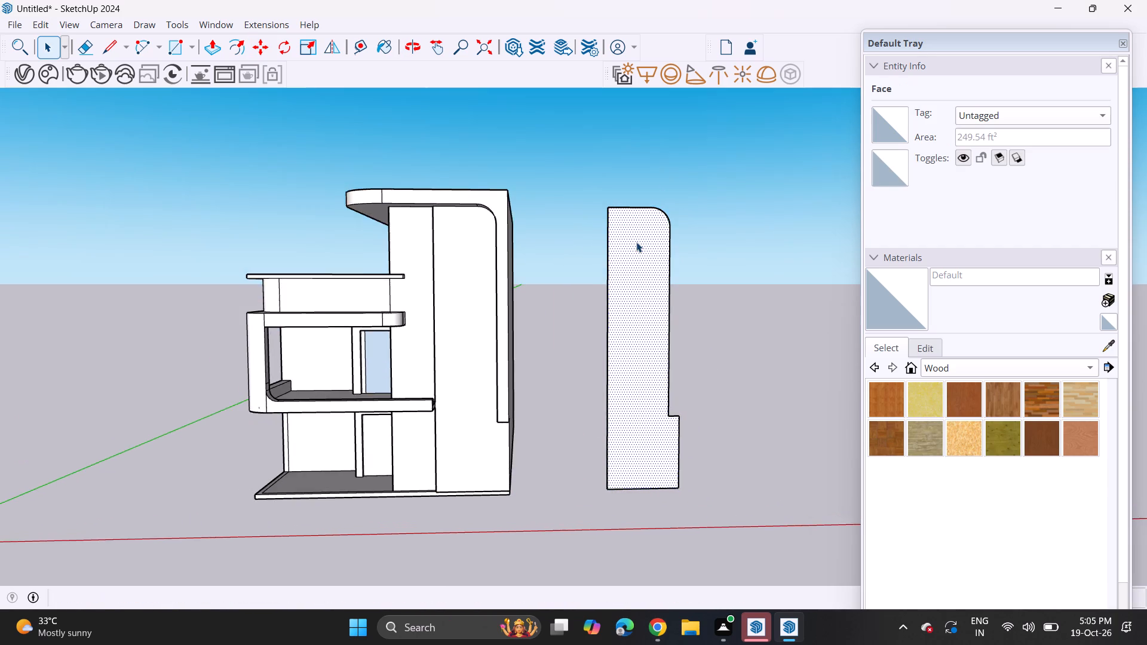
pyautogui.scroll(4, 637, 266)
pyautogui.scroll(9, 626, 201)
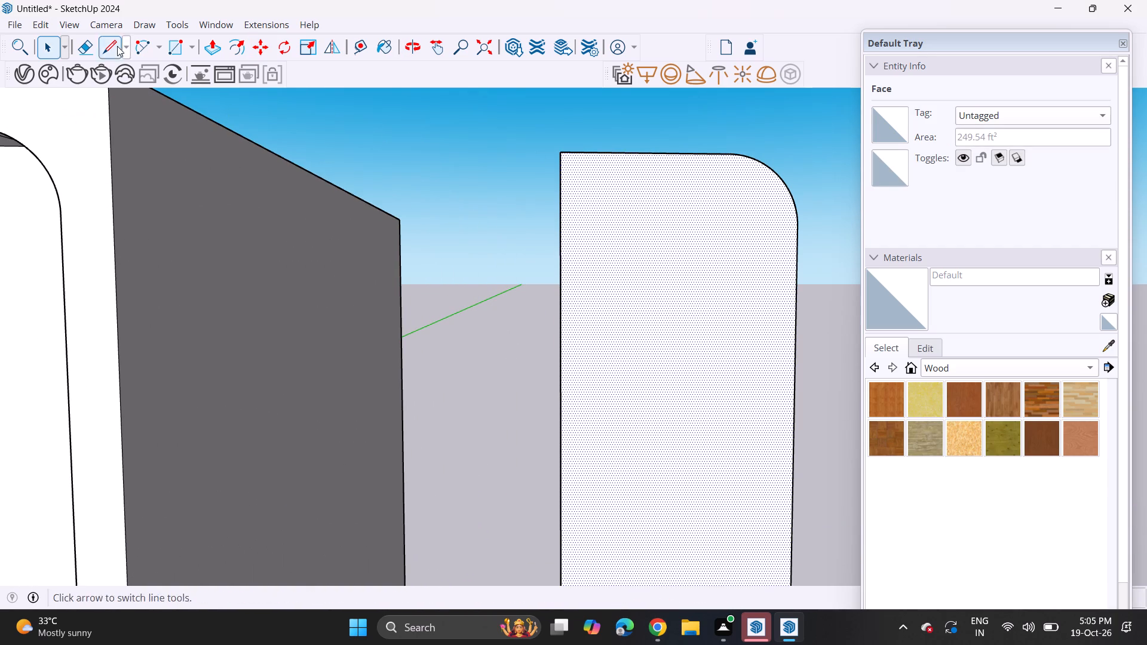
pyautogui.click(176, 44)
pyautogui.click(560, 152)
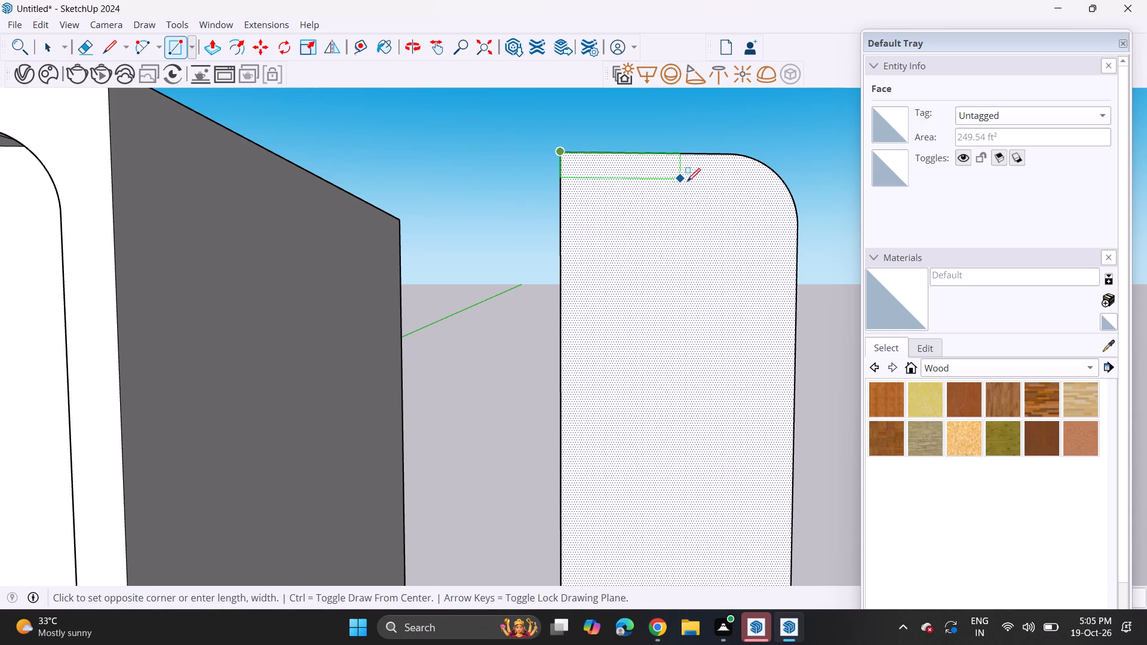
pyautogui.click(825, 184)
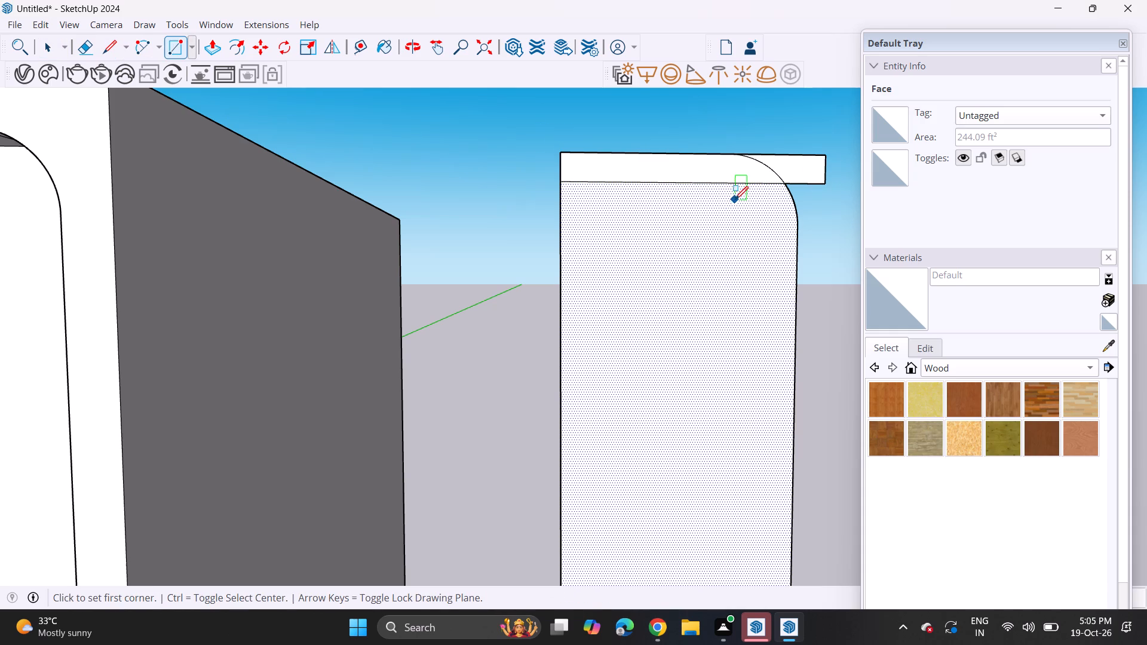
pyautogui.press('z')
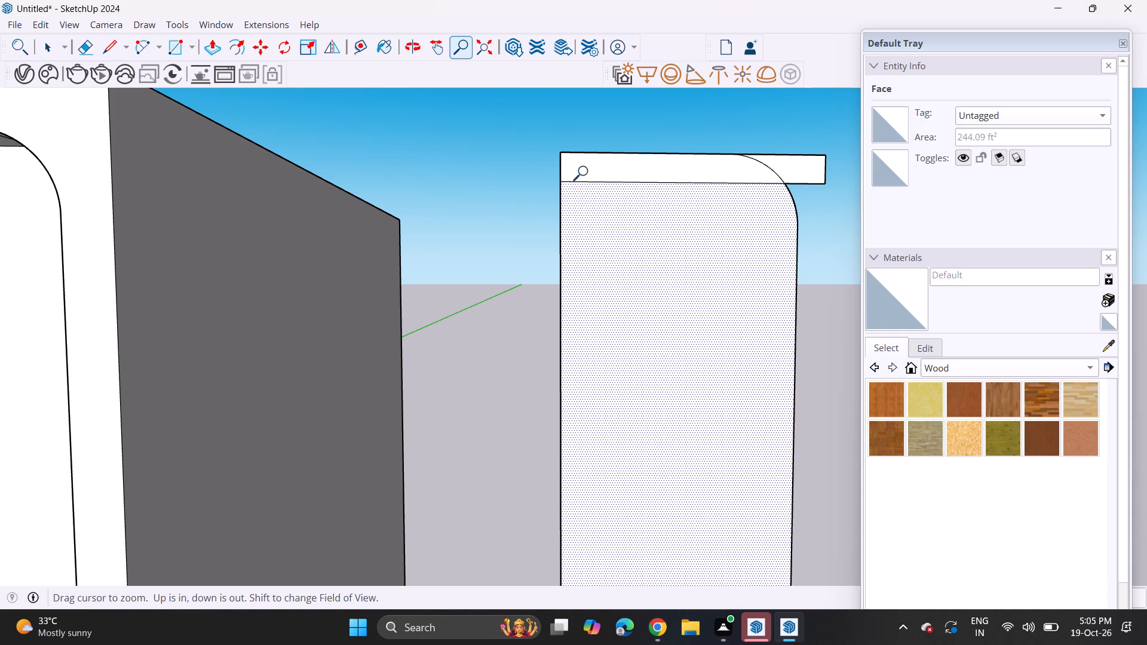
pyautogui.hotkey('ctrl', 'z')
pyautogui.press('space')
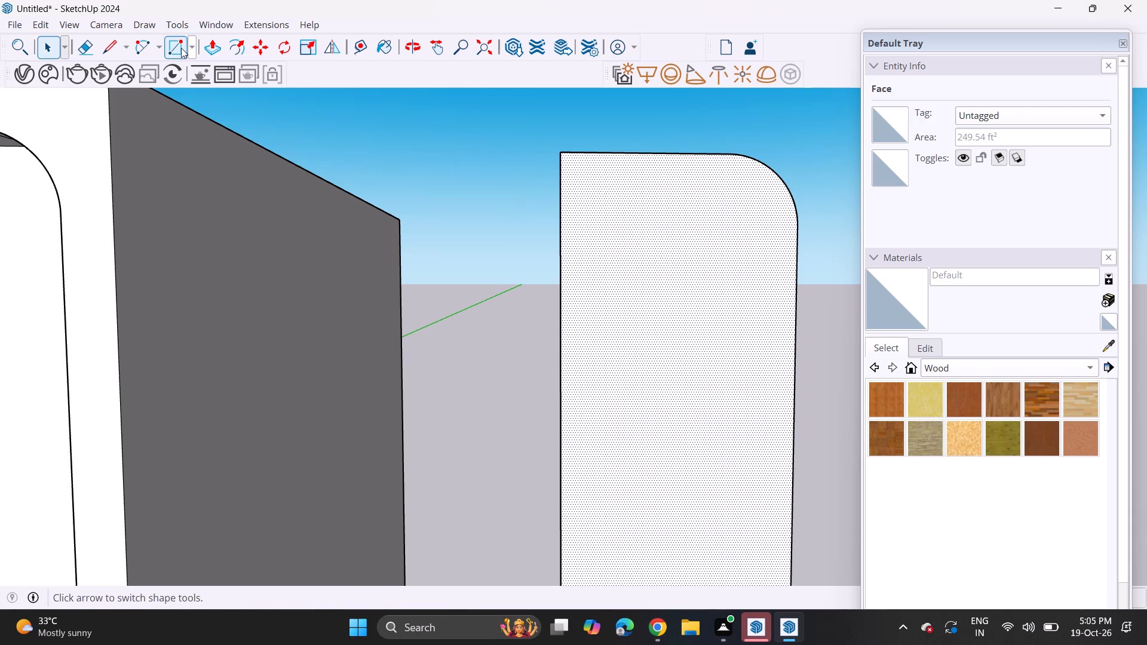
# Draw a thin horizontal rectangle along the copied panel's top edge, from its square corner to beyond the rounded side.
pyautogui.click(172, 45)
pyautogui.click(561, 152)
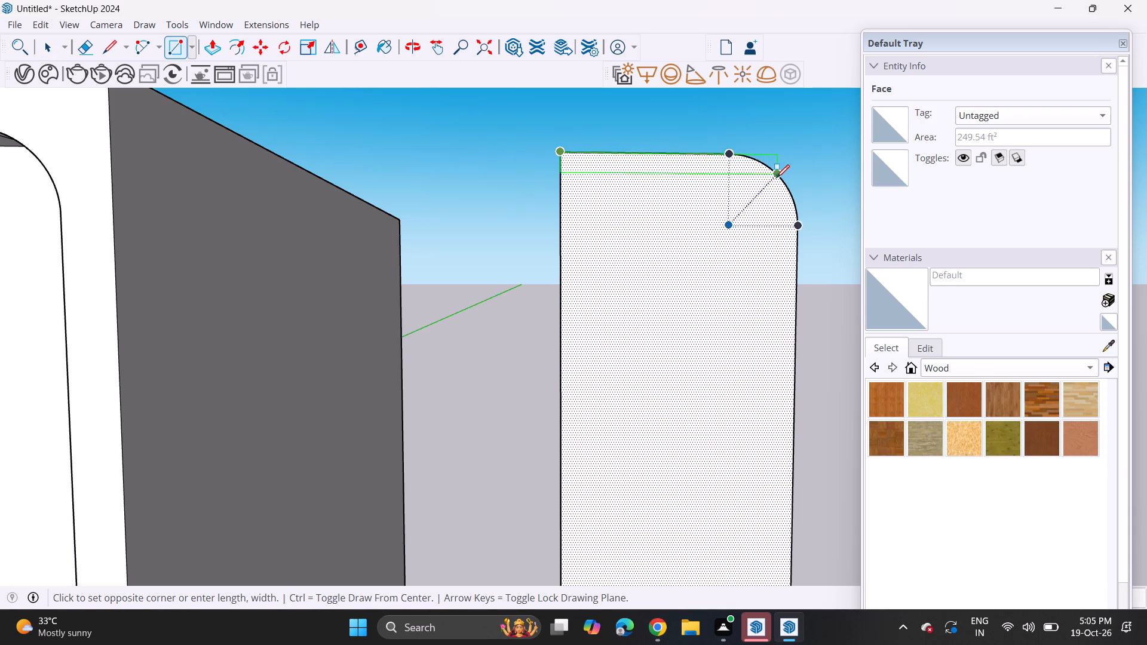
pyautogui.click(831, 176)
pyautogui.press('space')
# Copy the whole top strip, including its projecting end, downward four times at even spacing on the copied panel, with narrow gaps between strips.
pyautogui.doubleClick(734, 171)
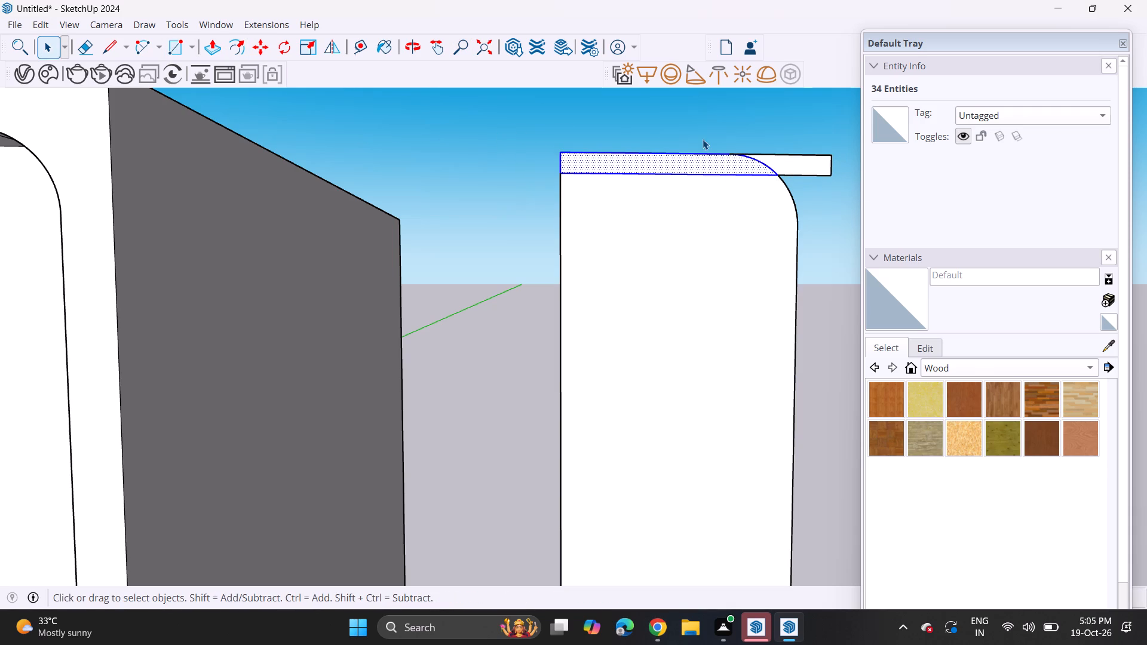
pyautogui.keyDown('ctrl'); pyautogui.click(800, 174); pyautogui.keyUp('ctrl')
pyautogui.keyDown('ctrl'); pyautogui.click(800, 174); pyautogui.keyUp('ctrl')
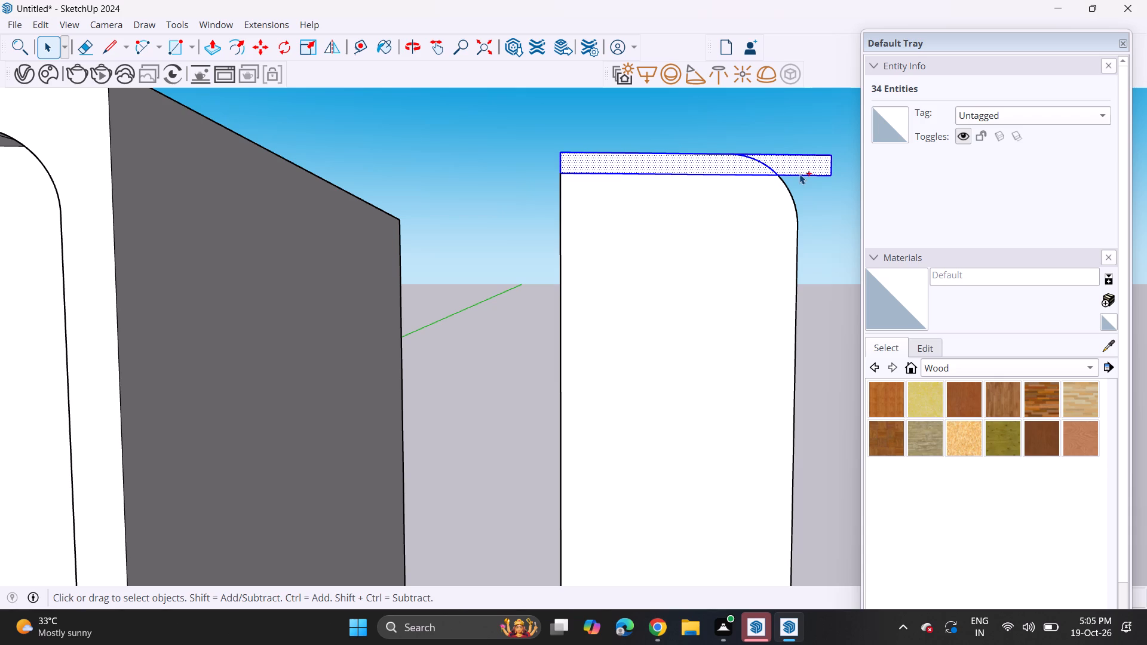
pyautogui.press('m')
pyautogui.click(559, 150)
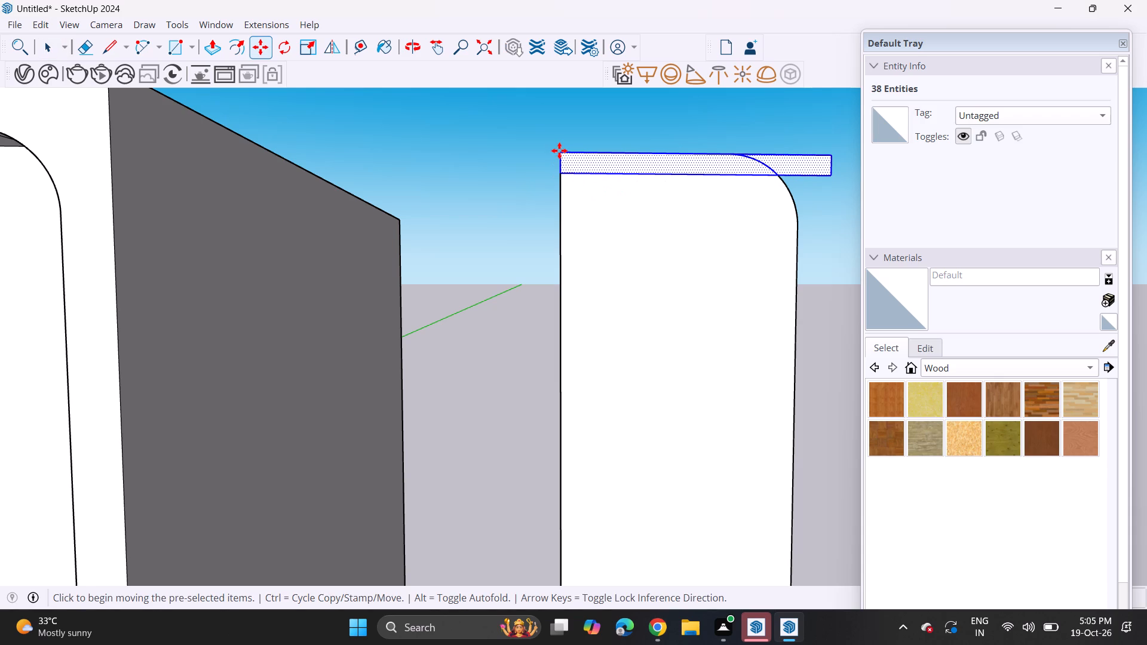
pyautogui.press('Escape')
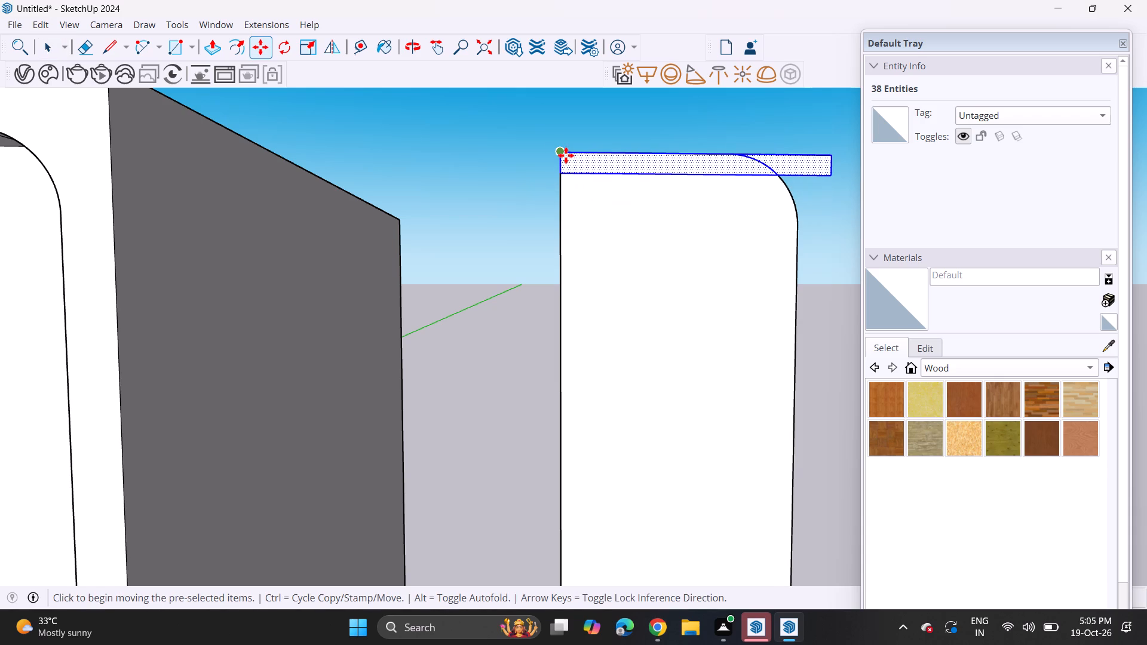
pyautogui.click(566, 155)
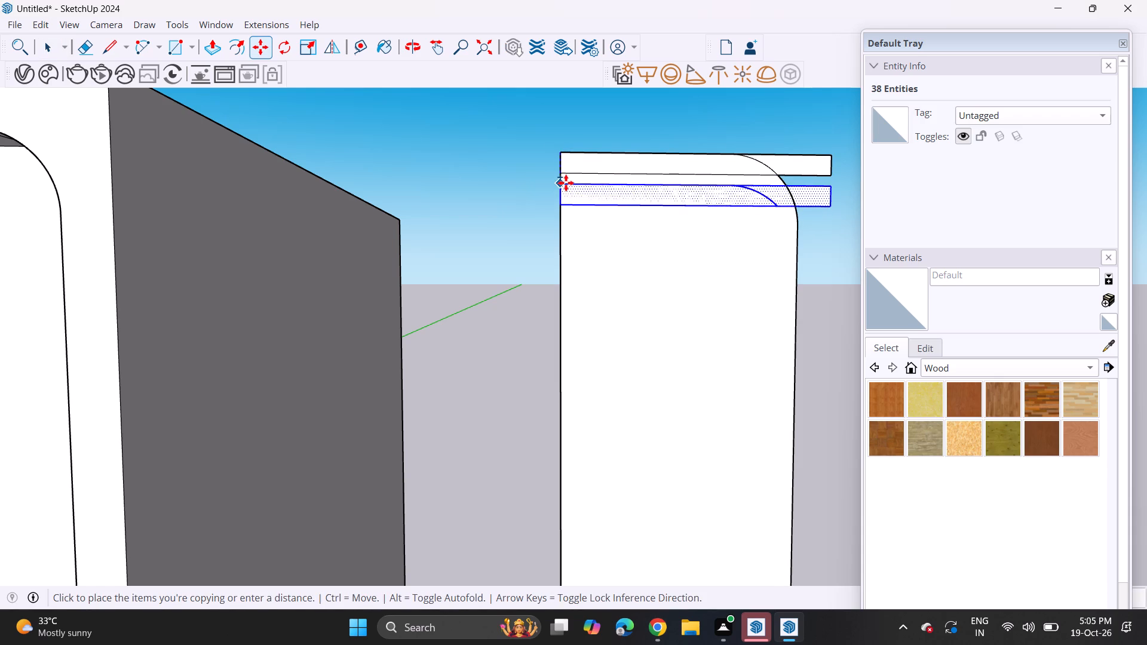
pyautogui.click(566, 180)
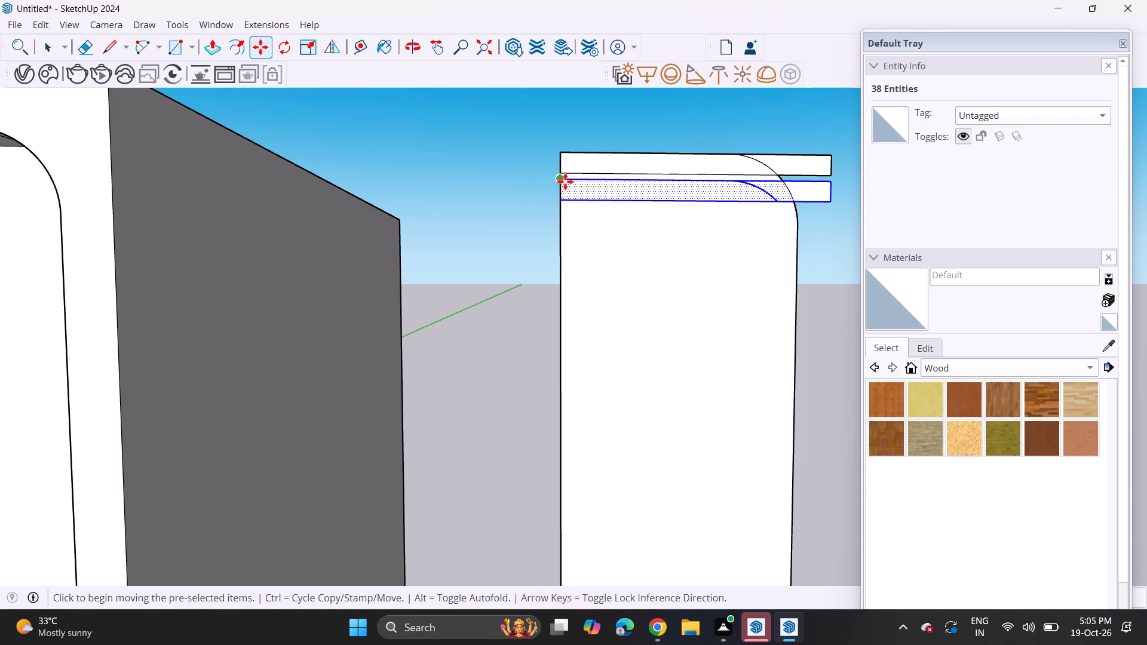
pyautogui.click(565, 169)
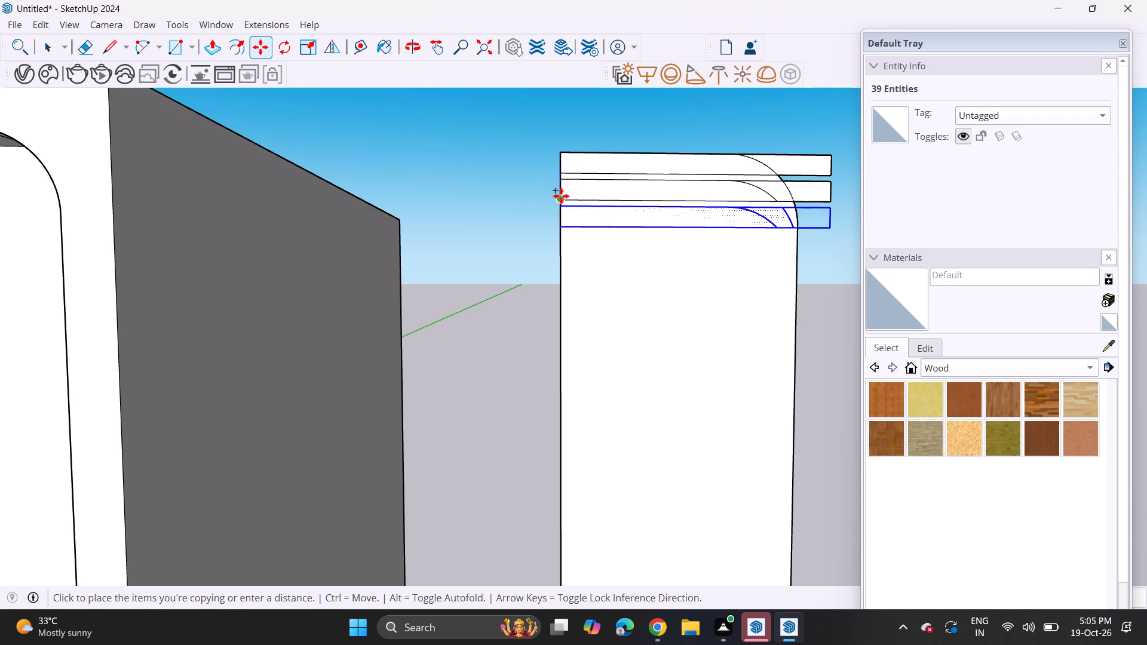
pyautogui.click(561, 196)
pyautogui.click(565, 196)
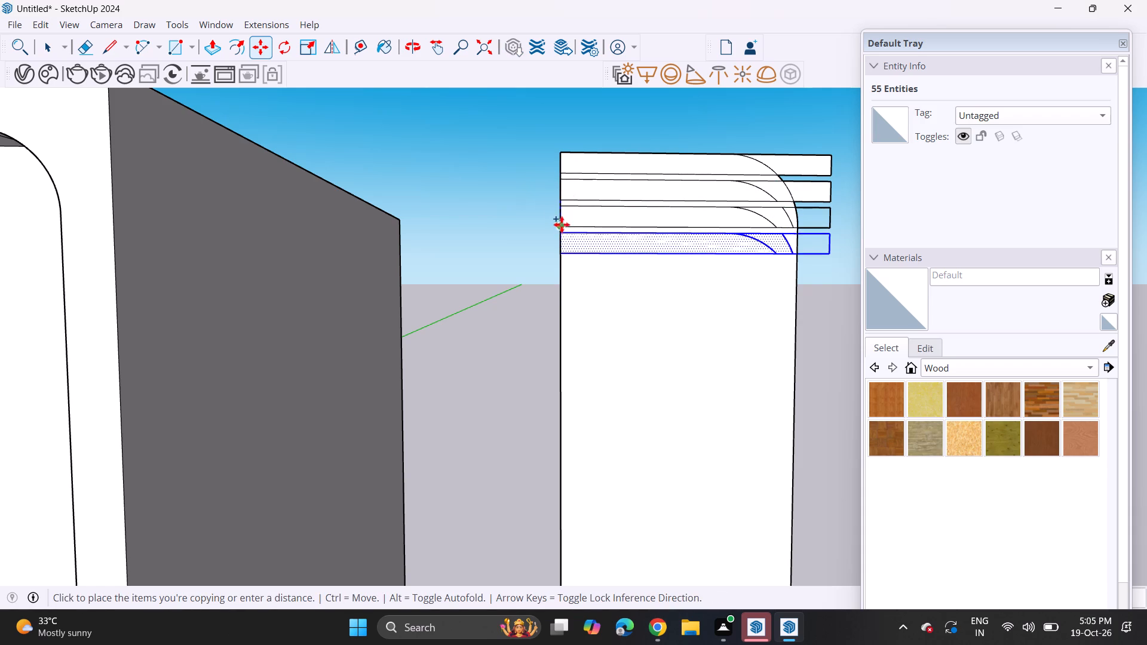
pyautogui.click(562, 232)
pyautogui.click(562, 228)
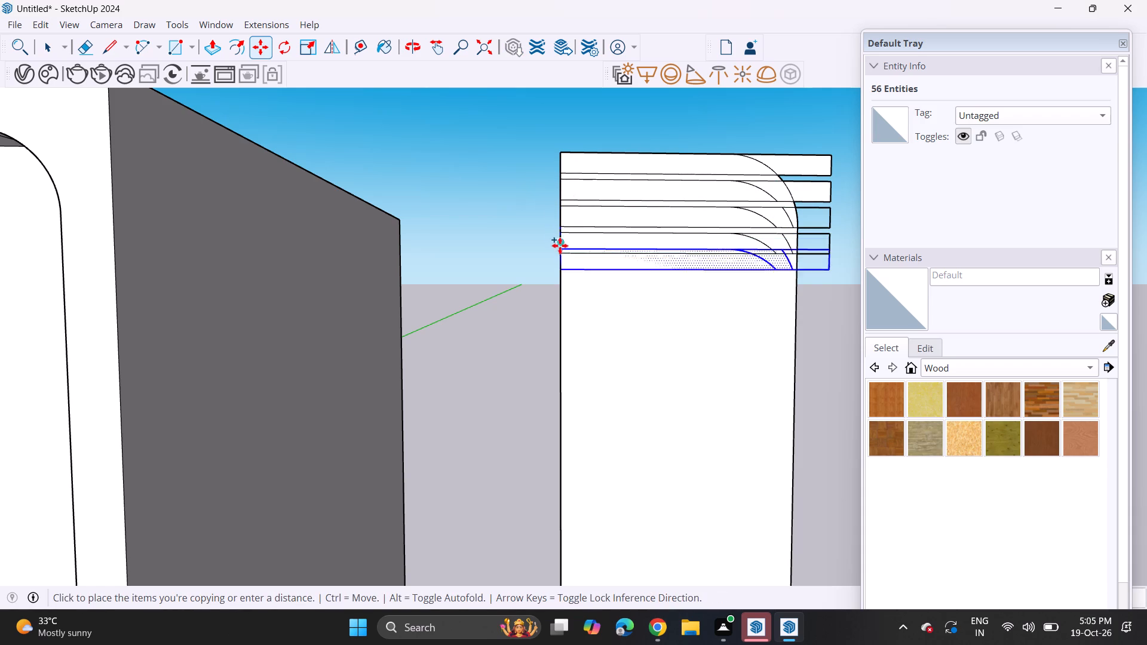
pyautogui.click(560, 250)
pyautogui.press('space')
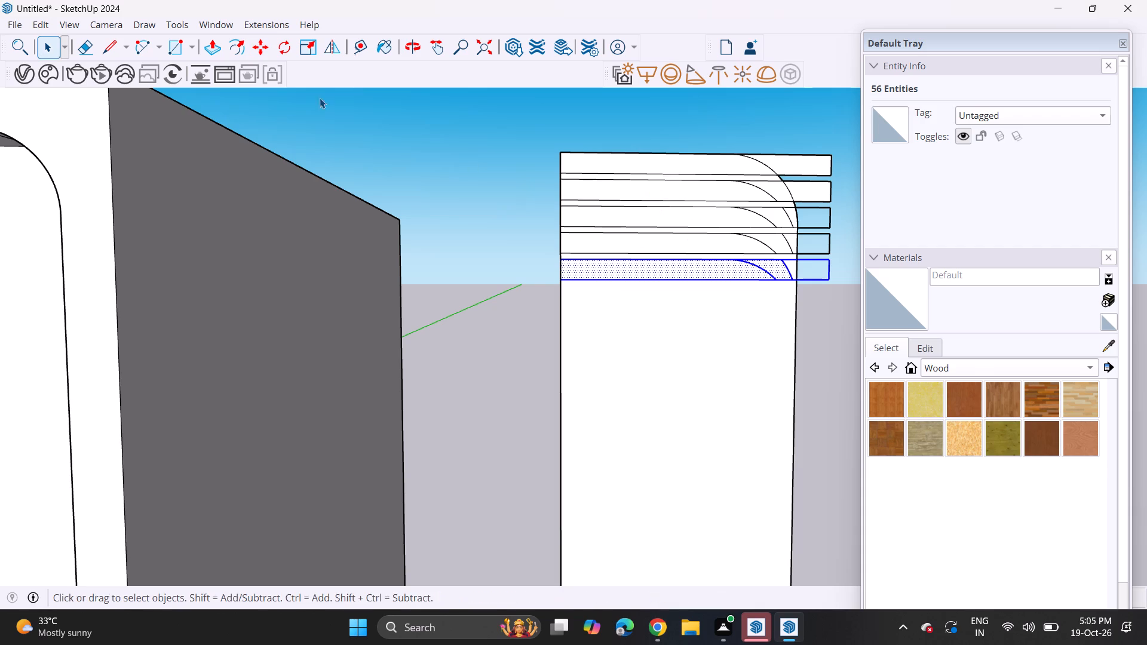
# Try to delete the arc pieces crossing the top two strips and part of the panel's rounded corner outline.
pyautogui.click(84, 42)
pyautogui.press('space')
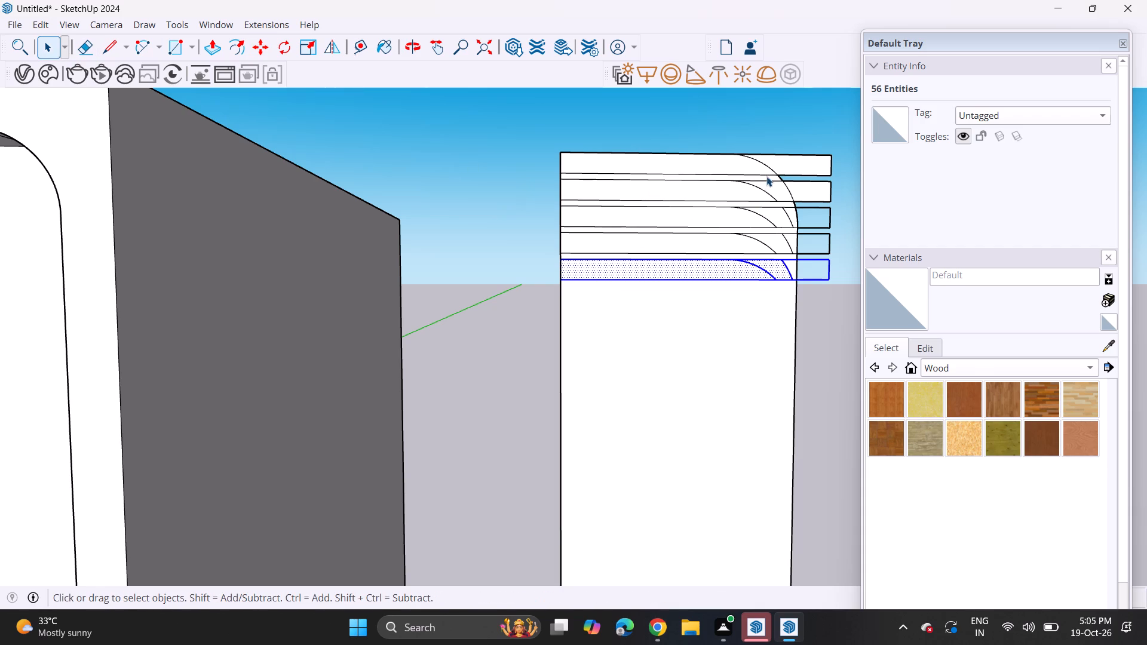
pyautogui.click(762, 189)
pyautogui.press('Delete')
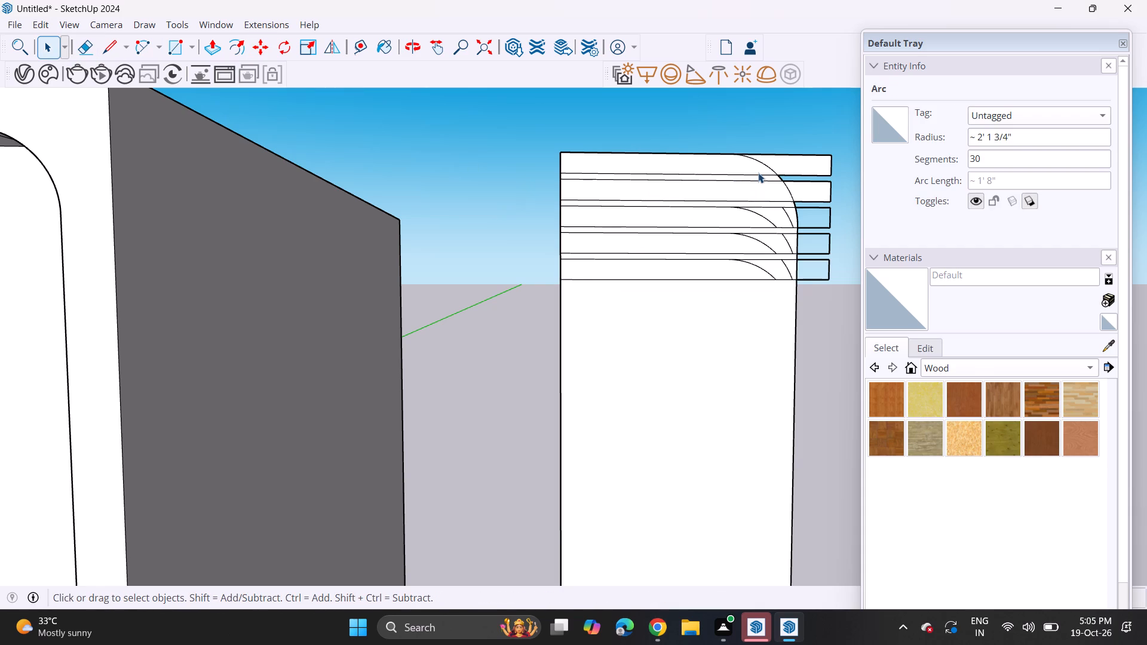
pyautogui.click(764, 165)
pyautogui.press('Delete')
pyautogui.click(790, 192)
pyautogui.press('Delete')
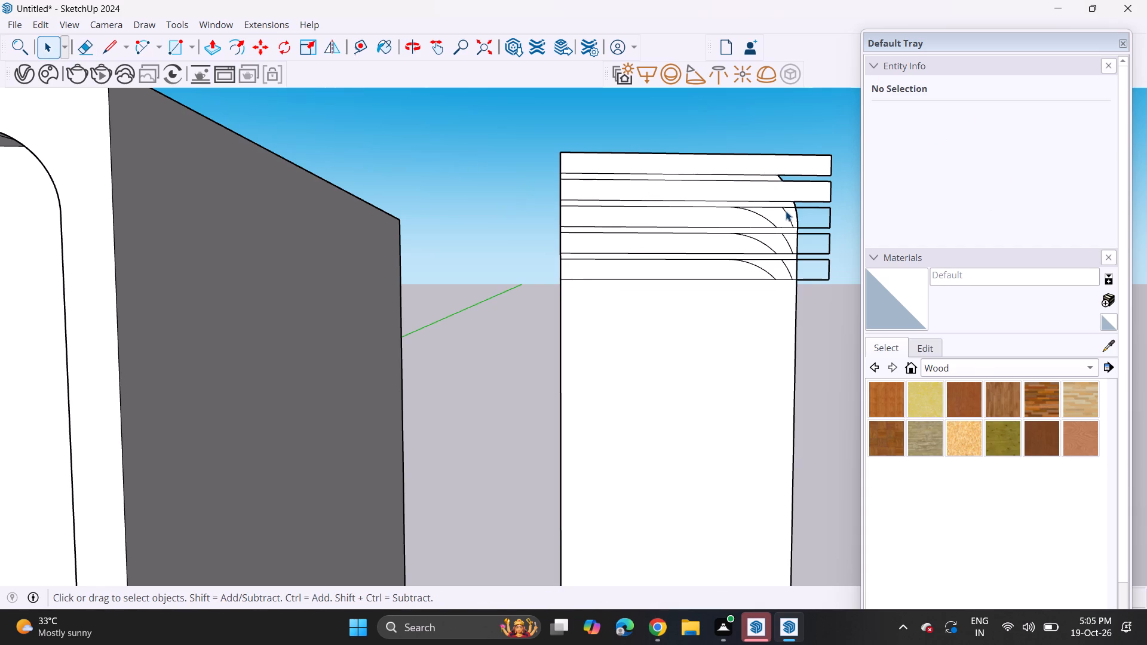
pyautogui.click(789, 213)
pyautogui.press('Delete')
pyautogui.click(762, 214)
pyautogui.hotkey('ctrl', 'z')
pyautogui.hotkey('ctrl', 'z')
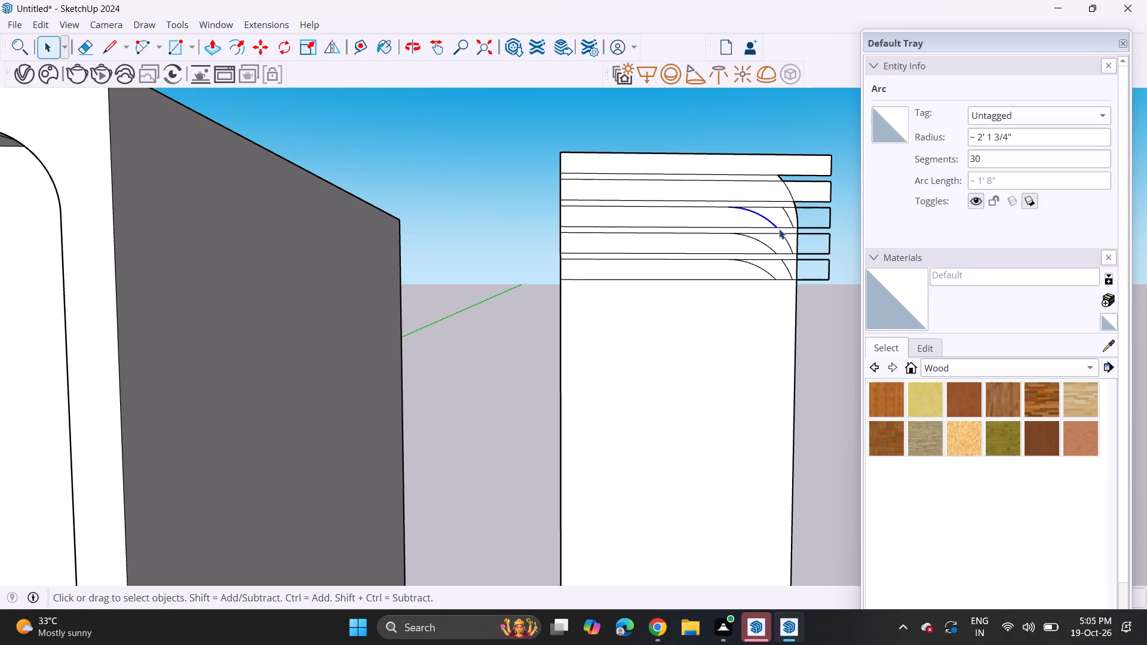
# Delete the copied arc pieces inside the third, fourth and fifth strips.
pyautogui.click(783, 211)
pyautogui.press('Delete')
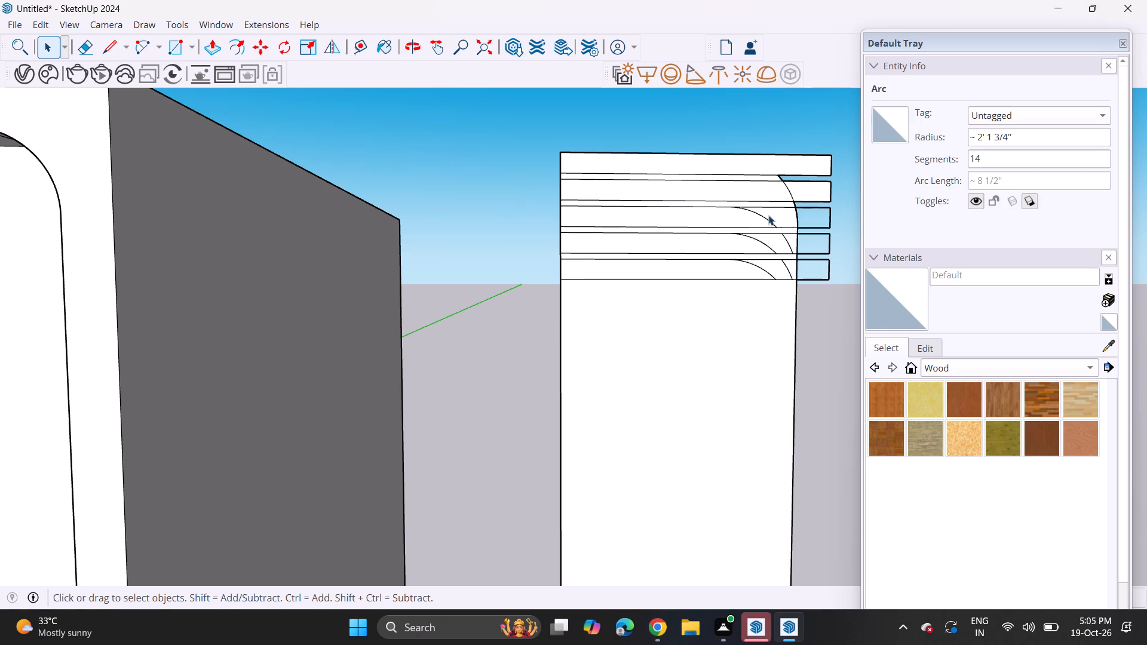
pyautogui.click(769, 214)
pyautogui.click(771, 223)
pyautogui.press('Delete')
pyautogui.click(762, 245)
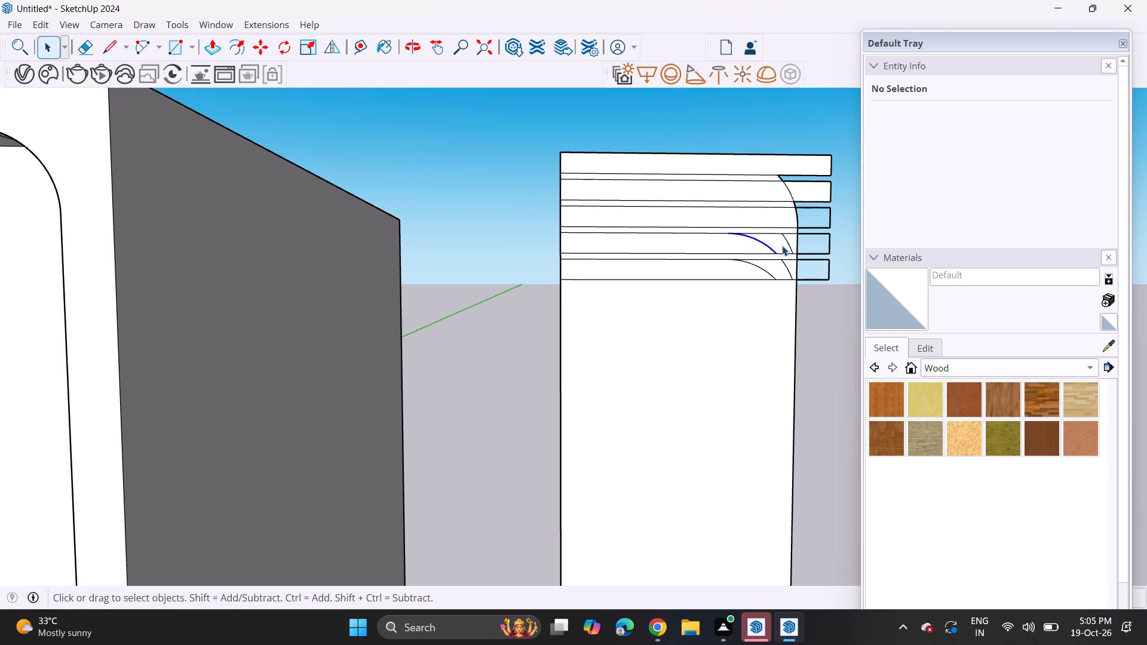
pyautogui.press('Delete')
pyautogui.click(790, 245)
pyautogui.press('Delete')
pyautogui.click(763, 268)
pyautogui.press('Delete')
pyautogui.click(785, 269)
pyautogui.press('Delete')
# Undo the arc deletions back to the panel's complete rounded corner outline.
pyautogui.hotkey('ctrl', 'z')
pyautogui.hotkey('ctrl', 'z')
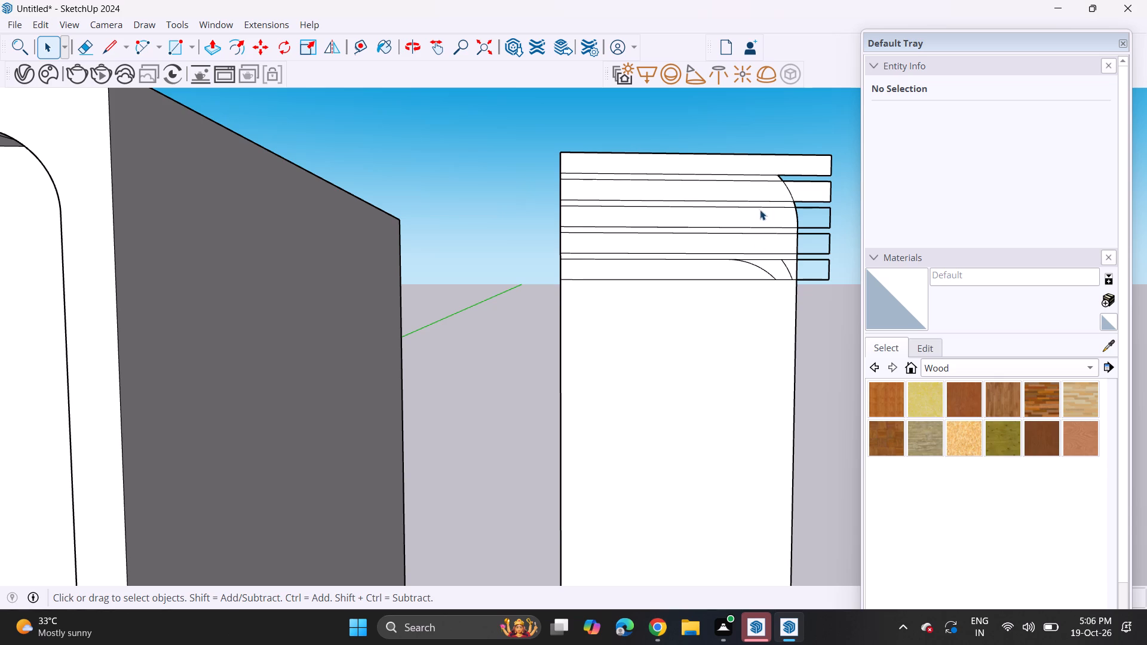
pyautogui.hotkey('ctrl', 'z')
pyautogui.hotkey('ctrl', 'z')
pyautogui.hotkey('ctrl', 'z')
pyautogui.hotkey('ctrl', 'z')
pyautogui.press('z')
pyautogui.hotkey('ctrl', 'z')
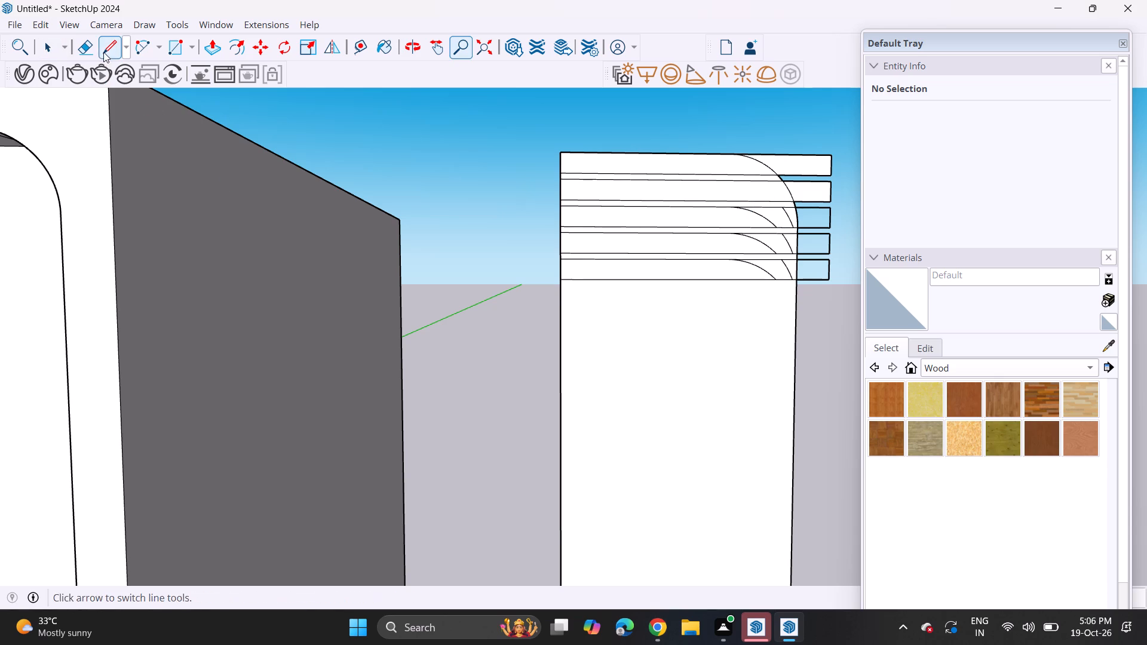
# Delete the leftover copied arcs inside the third, fourth and fifth strips, keeping the panel's own rounded corner outline.
pyautogui.press('space')
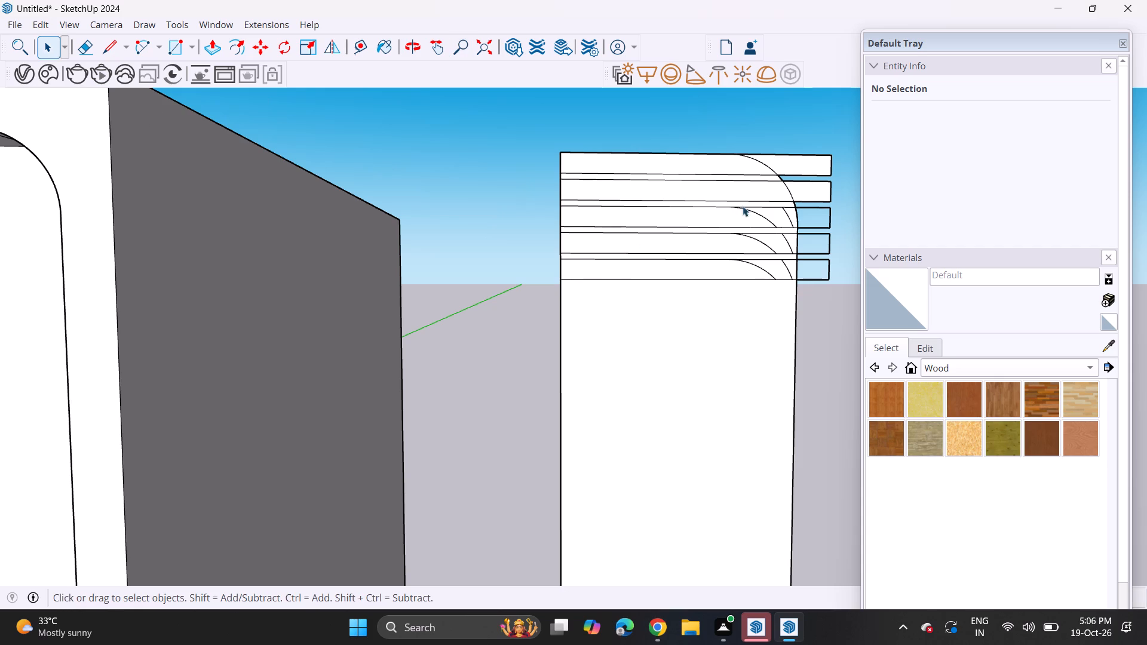
pyautogui.click(789, 220)
pyautogui.press('Delete')
pyautogui.click(768, 220)
pyautogui.press('Delete')
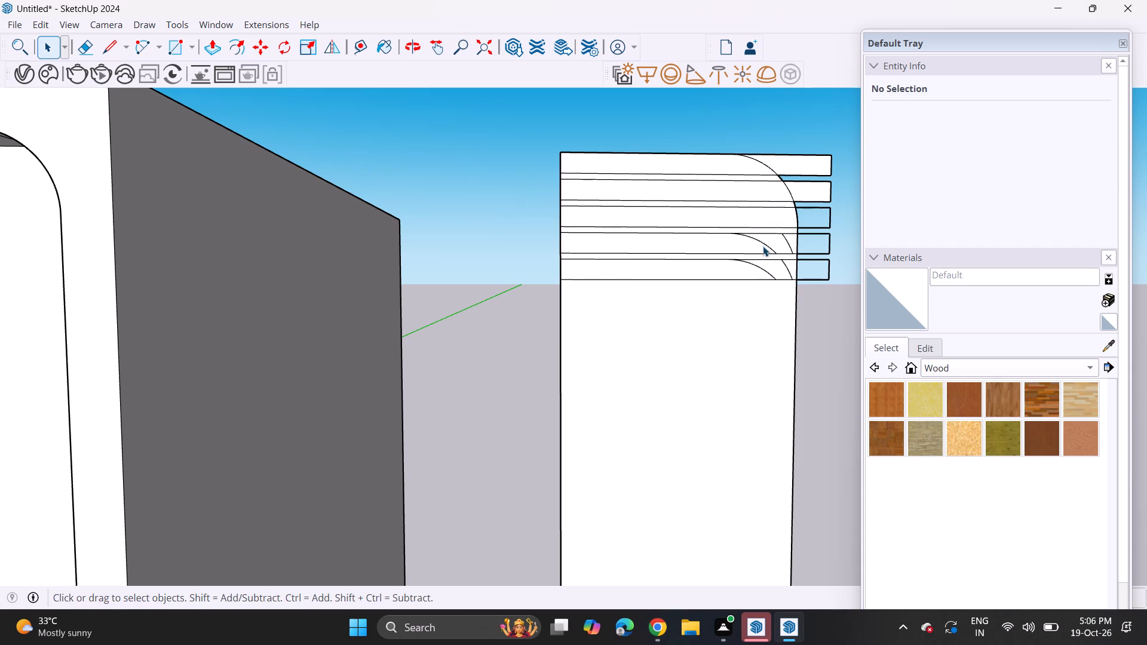
pyautogui.click(763, 246)
pyautogui.press('Delete')
pyautogui.click(789, 244)
pyautogui.press('Delete')
pyautogui.click(786, 266)
pyautogui.press('Delete')
pyautogui.click(764, 272)
pyautogui.press('Delete')
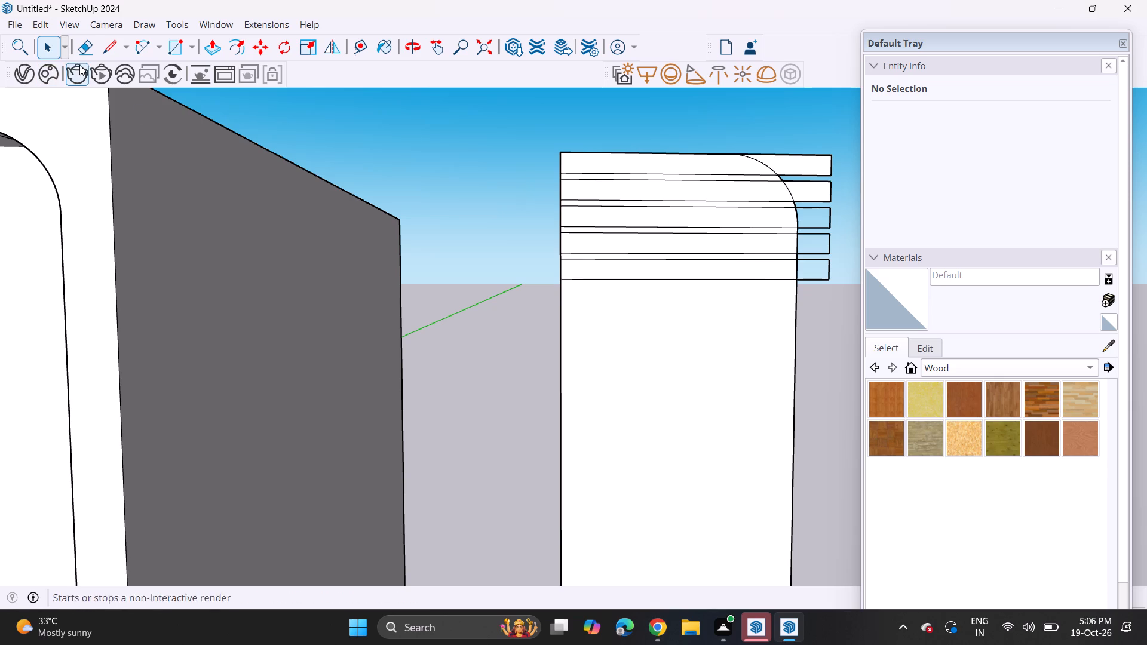
# Erase the projecting ends of all five strips beyond the panel's rounded side, including their short vertical end edges.
pyautogui.click(86, 50)
pyautogui.moveTo(793, 150); pyautogui.dragTo(815, 221)
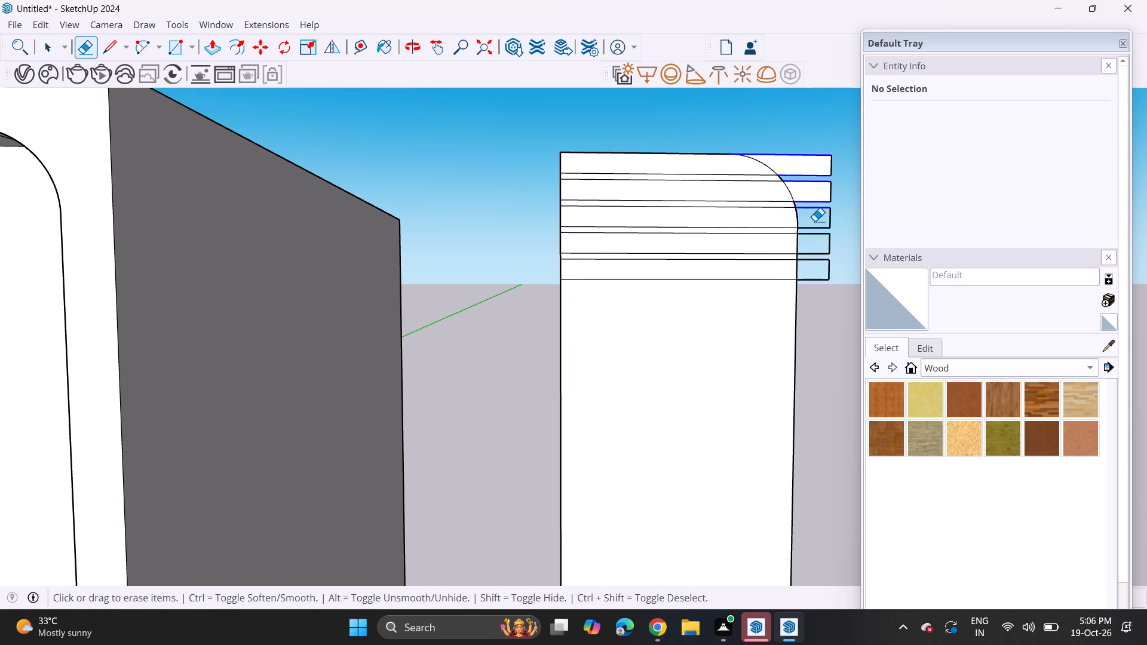
pyautogui.moveTo(815, 221); pyautogui.dragTo(821, 287)
pyautogui.moveTo(830, 158); pyautogui.dragTo(836, 228)
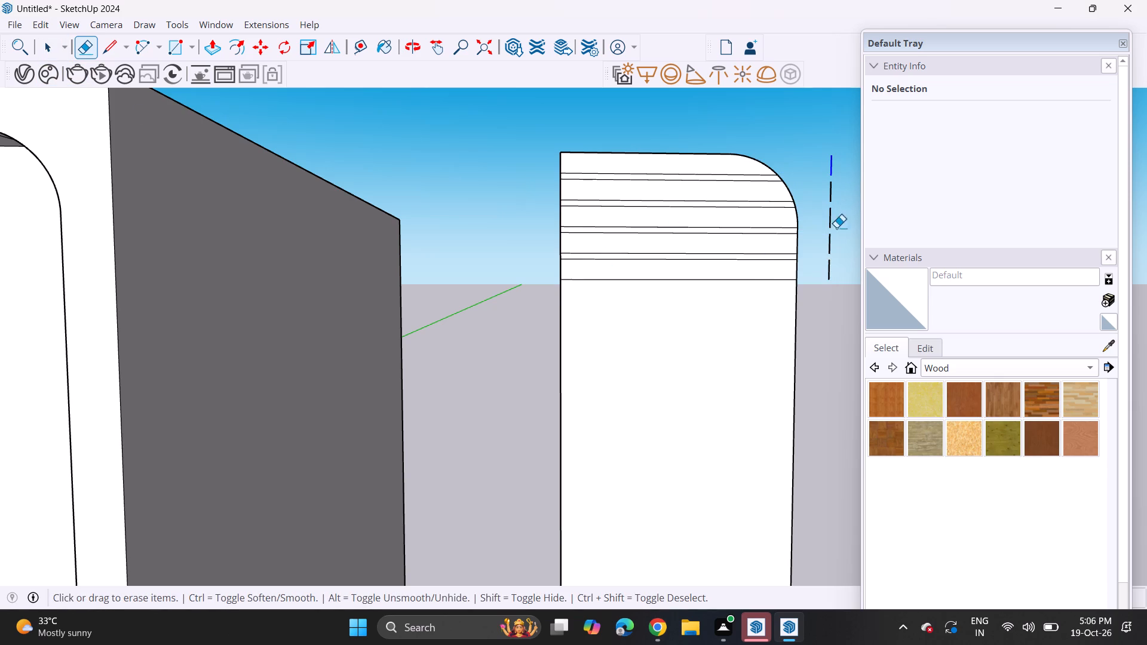
pyautogui.moveTo(836, 228); pyautogui.dragTo(830, 225)
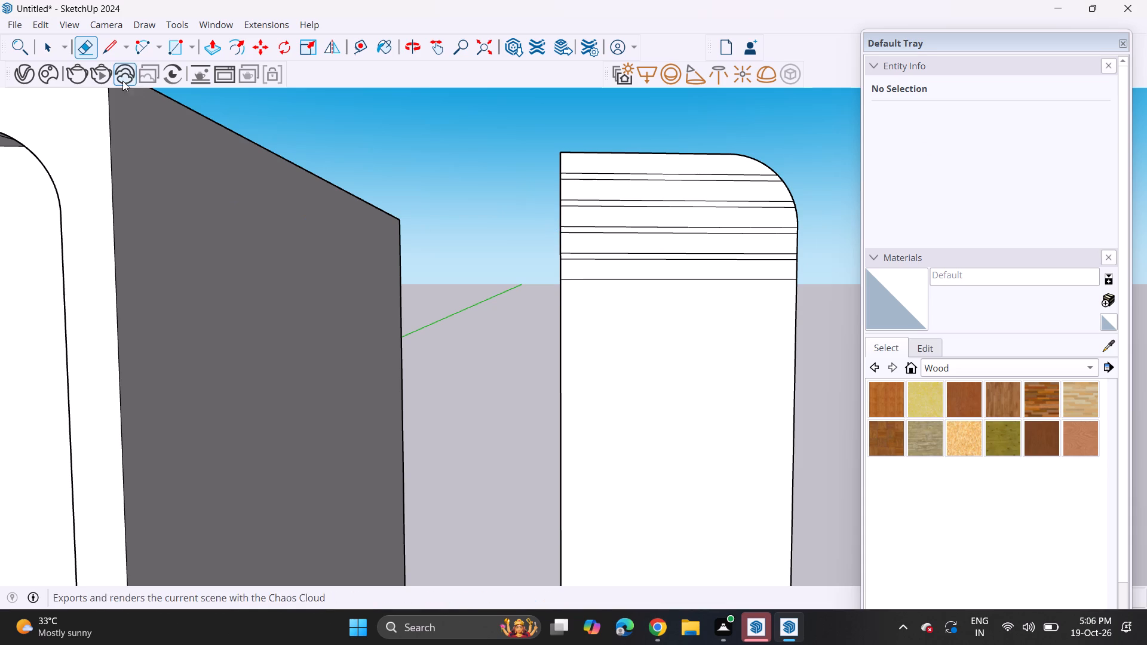
# Copy the lowest strip downward eight times on the copied panel, keeping the same narrow gap between strips.
pyautogui.press('space')
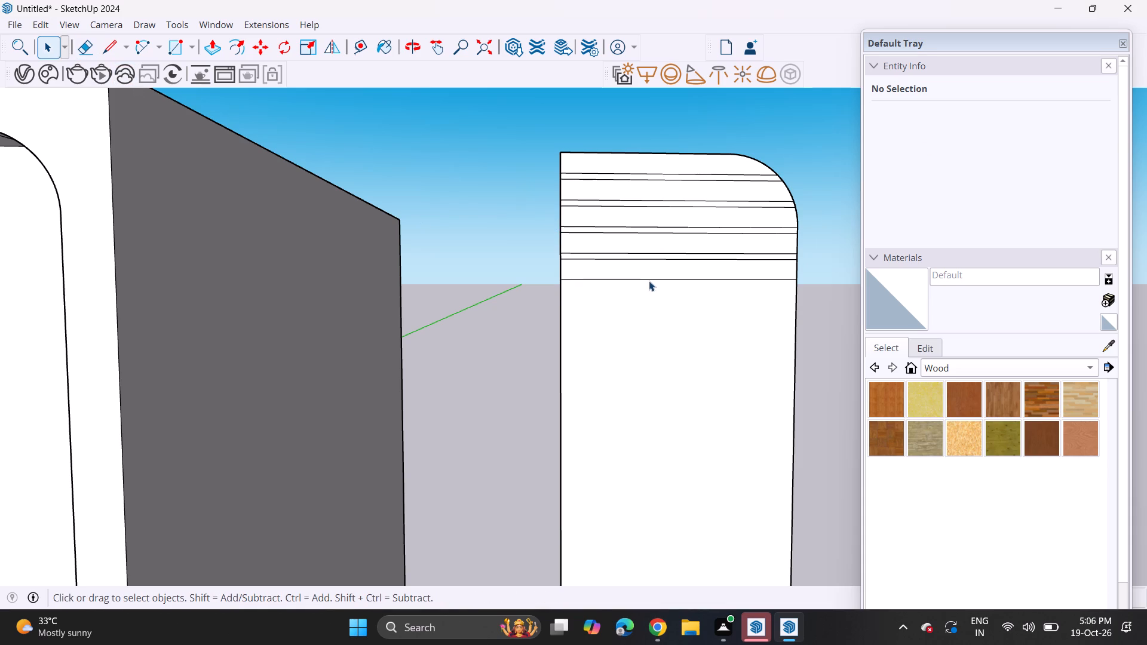
pyautogui.click(649, 281)
pyautogui.doubleClick(651, 274)
pyautogui.press('m')
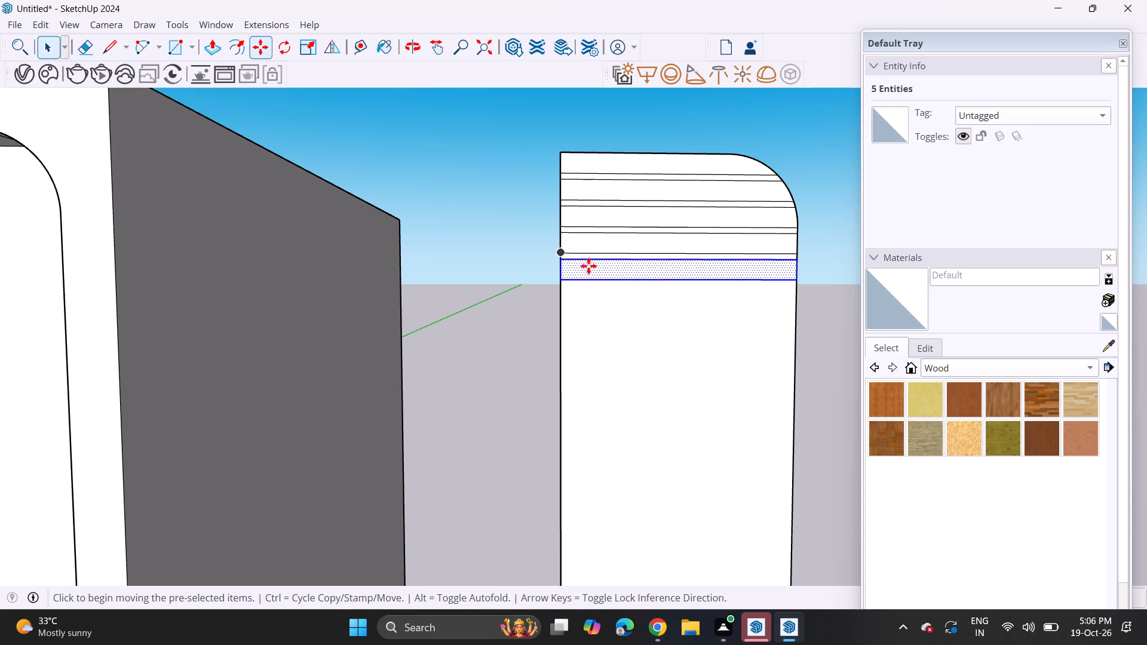
pyautogui.click(560, 251)
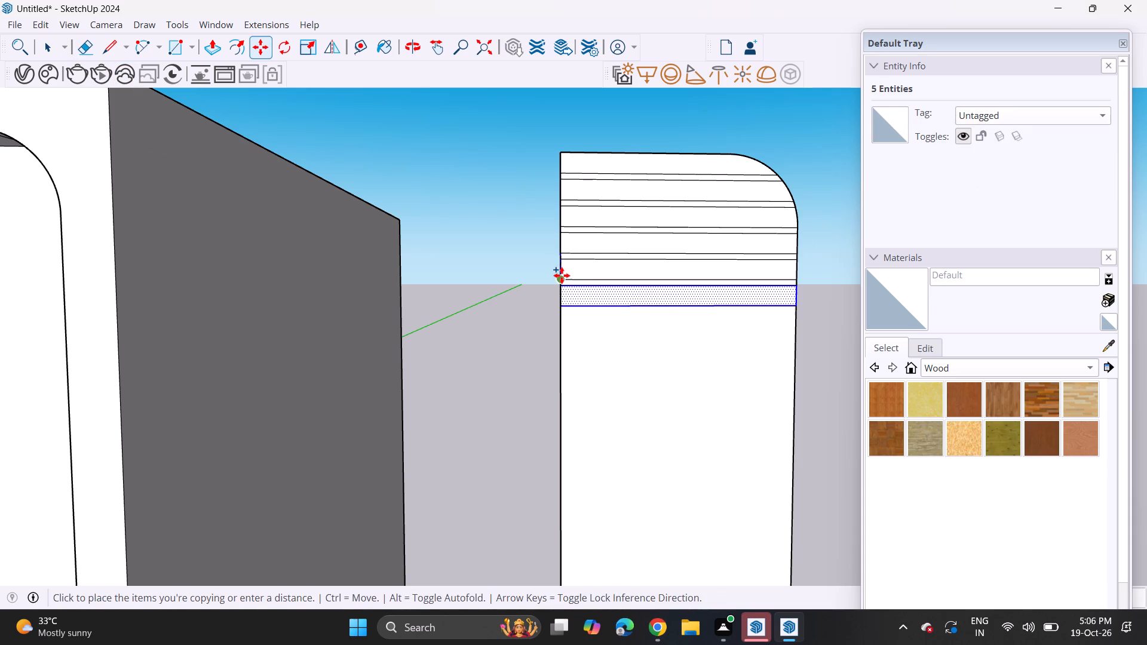
pyautogui.click(562, 276)
pyautogui.click(564, 279)
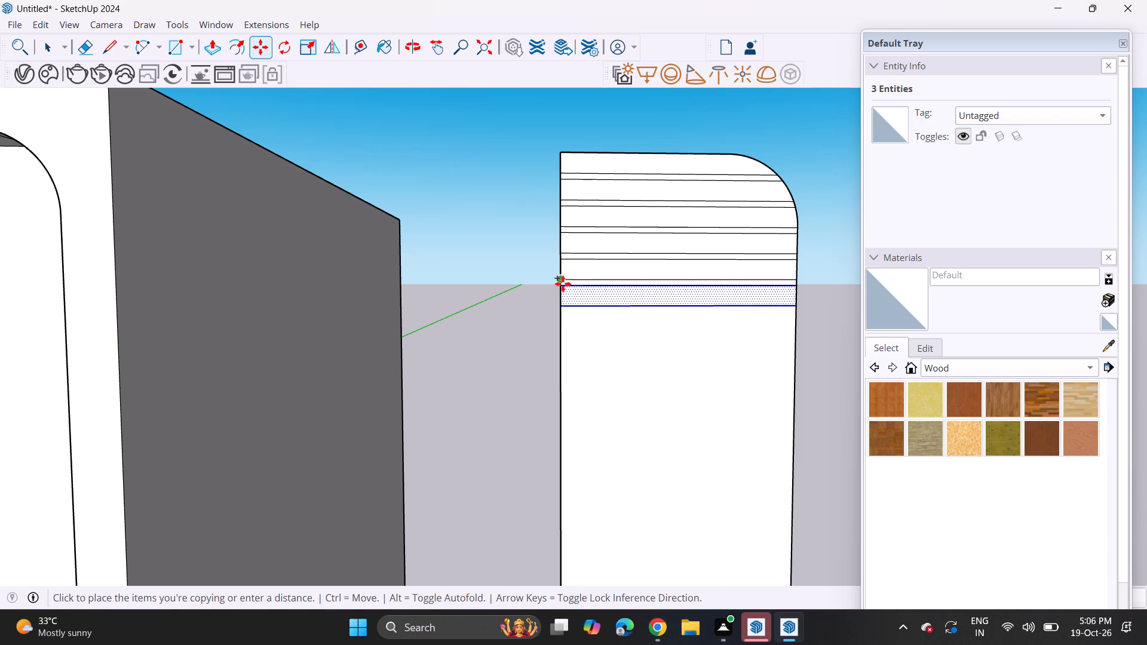
pyautogui.click(559, 302)
pyautogui.click(563, 307)
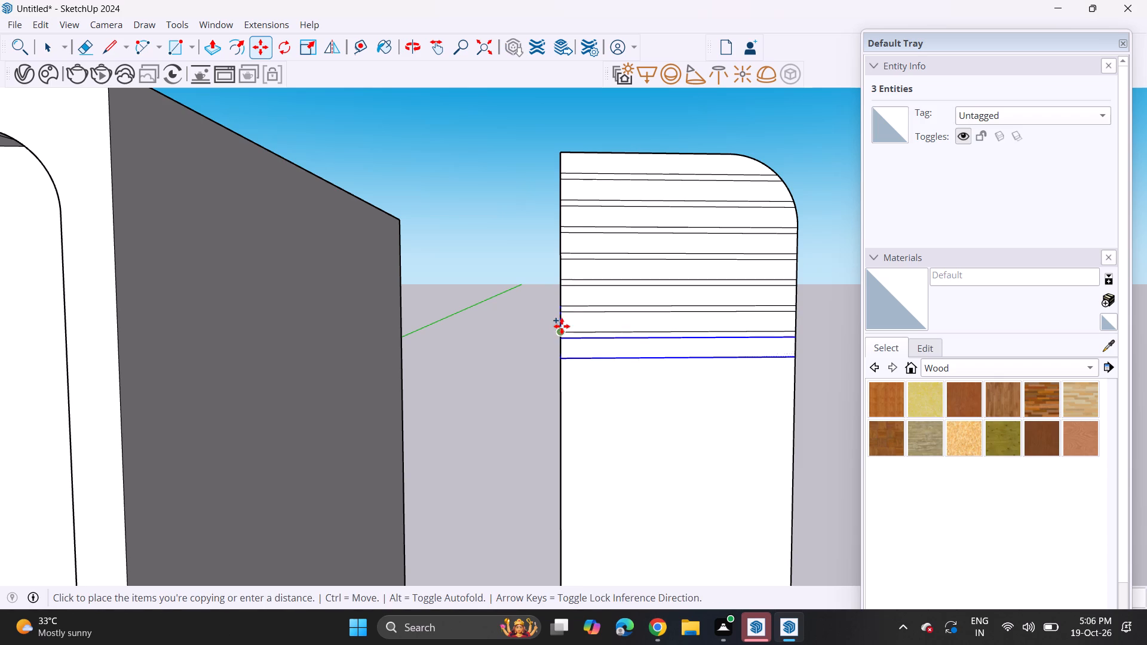
pyautogui.click(563, 330)
pyautogui.click(564, 334)
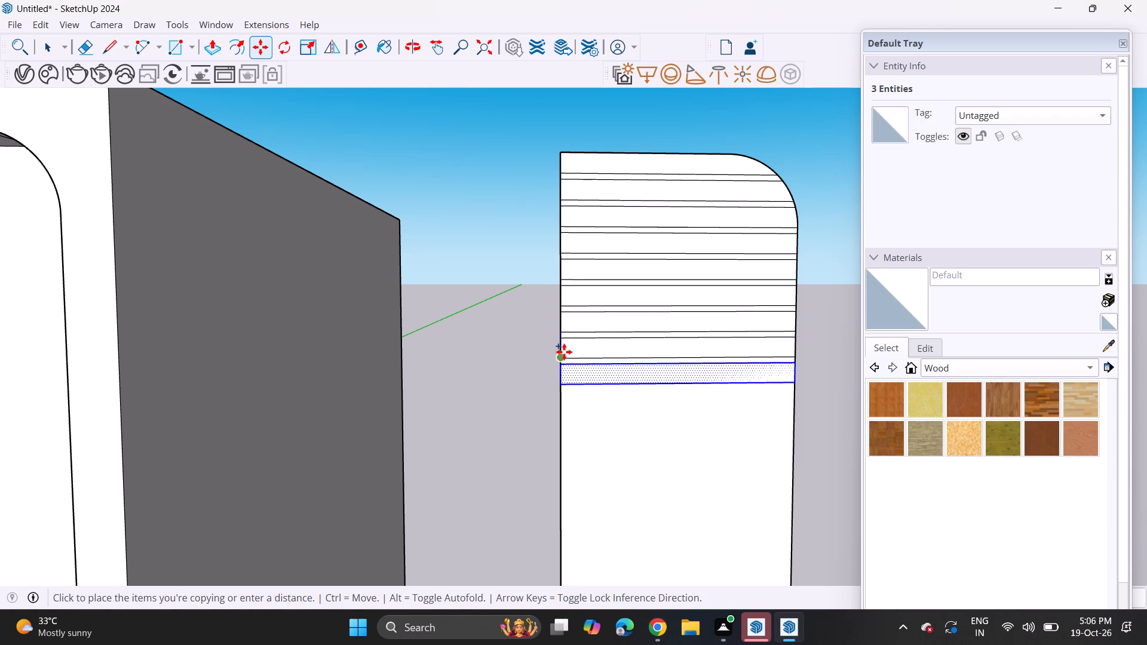
pyautogui.click(564, 354)
pyautogui.click(564, 358)
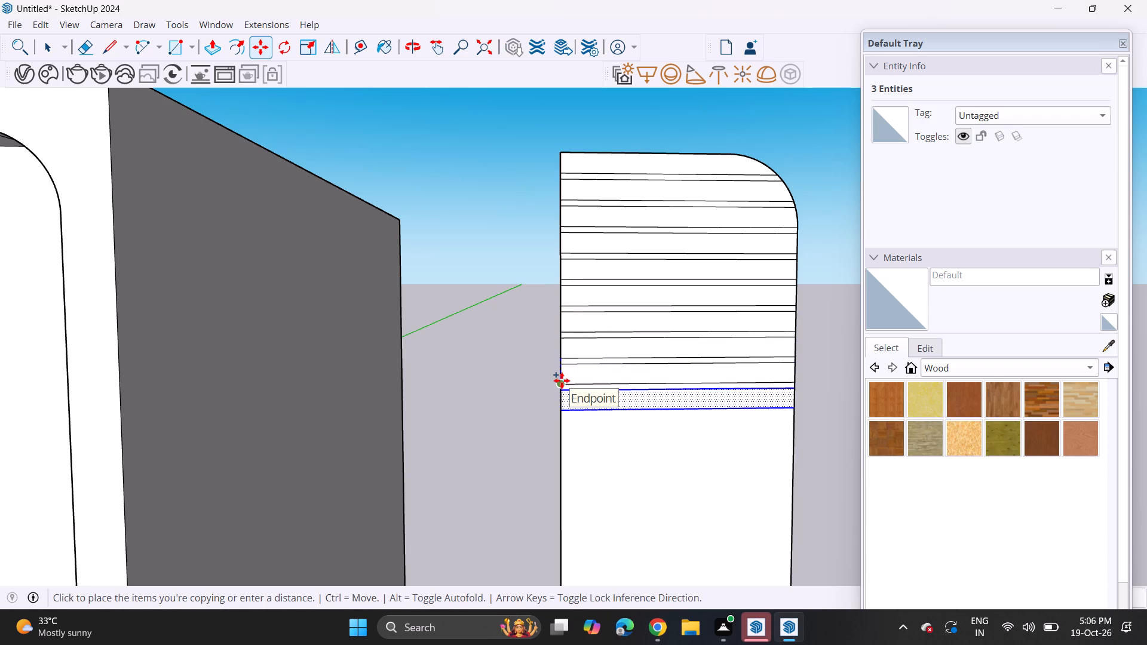
pyautogui.click(562, 380)
pyautogui.click(562, 383)
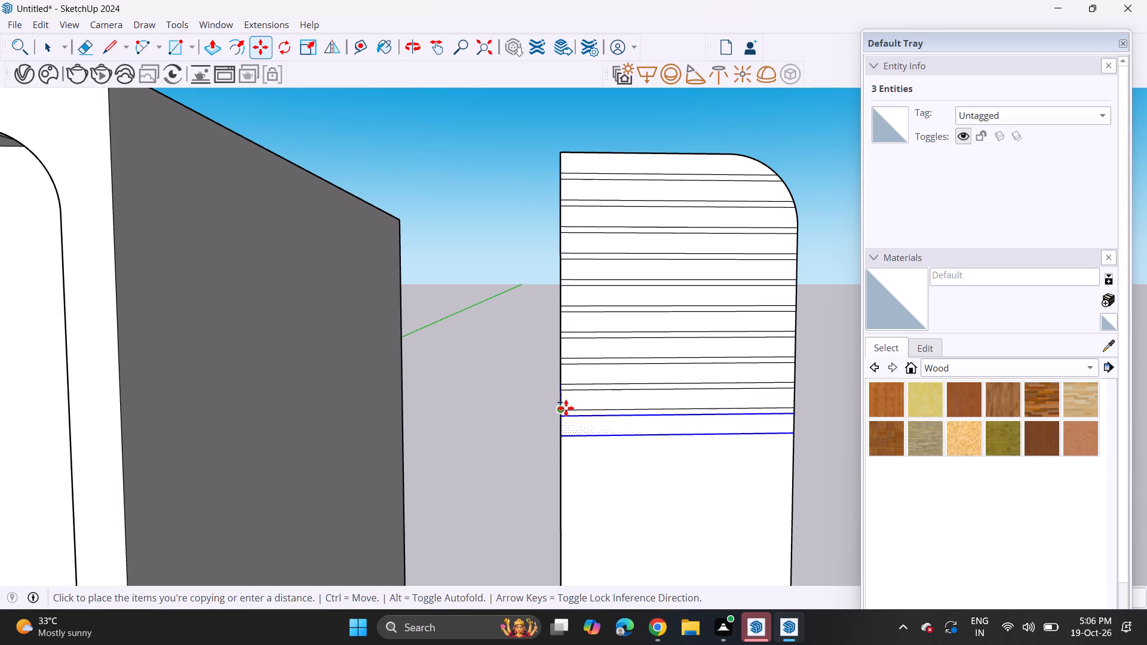
pyautogui.click(566, 408)
pyautogui.click(566, 406)
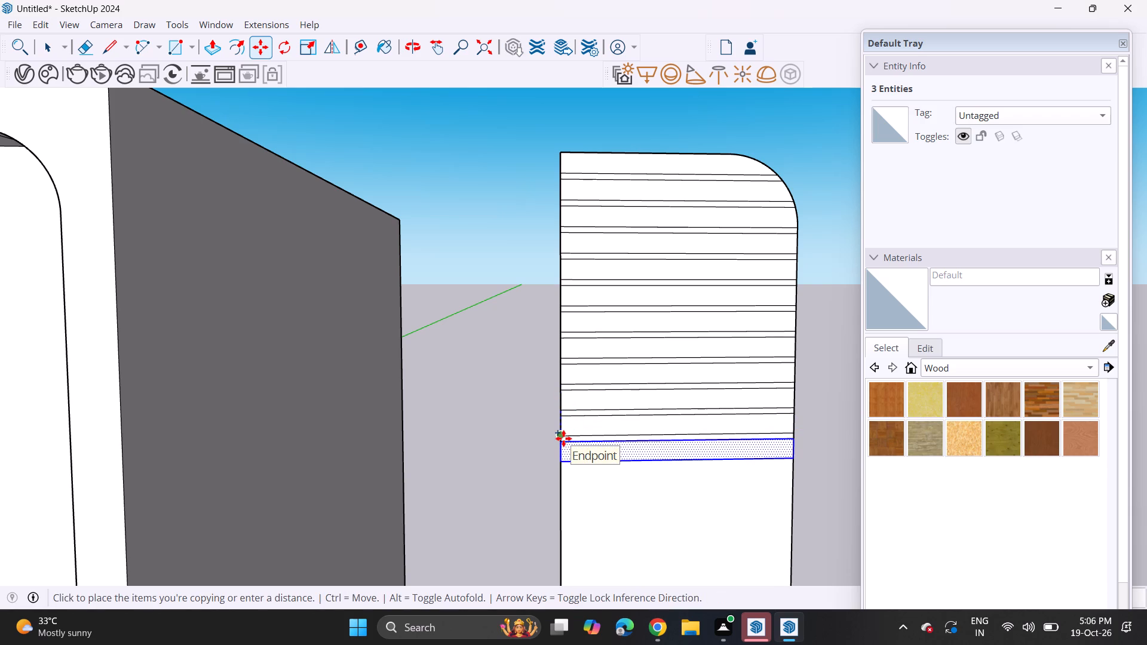
pyautogui.click(563, 438)
pyautogui.click(563, 434)
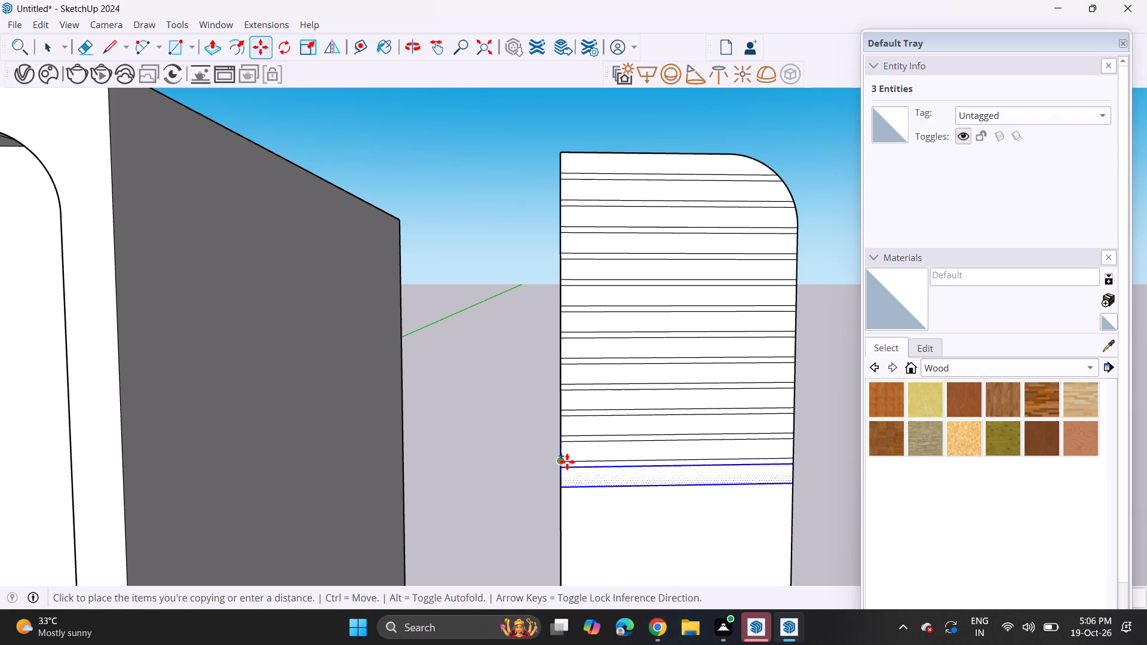
pyautogui.click(566, 465)
# Copy the lowest strip downward six more times on the copied panel, keeping the same narrow gap between strips.
pyautogui.moveTo(585, 455); pyautogui.dragTo(568, 247, button='middle')
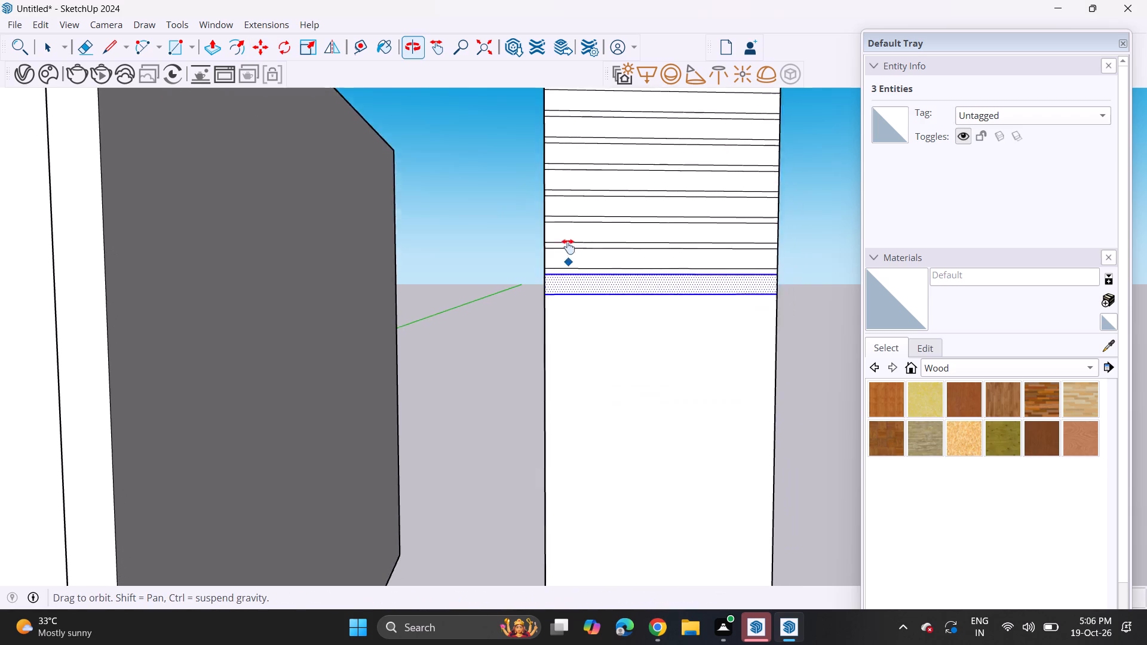
pyautogui.moveTo(568, 247); pyautogui.dragTo(569, 134, button='middle')
pyautogui.click(542, 137)
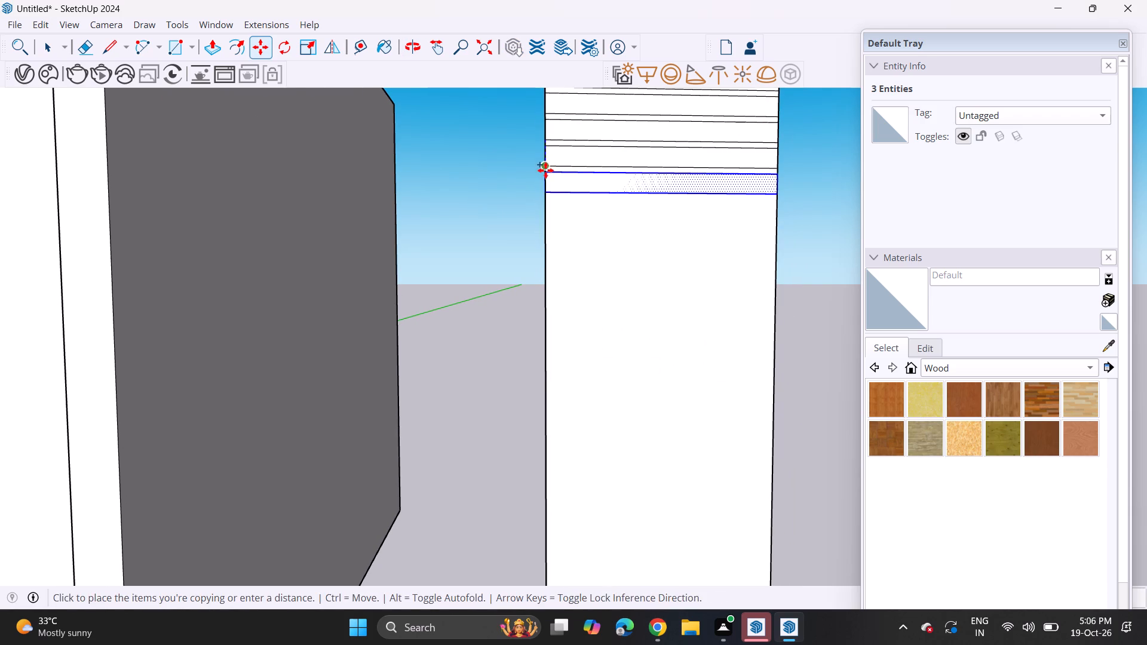
pyautogui.click(545, 170)
pyautogui.click(541, 164)
pyautogui.click(546, 193)
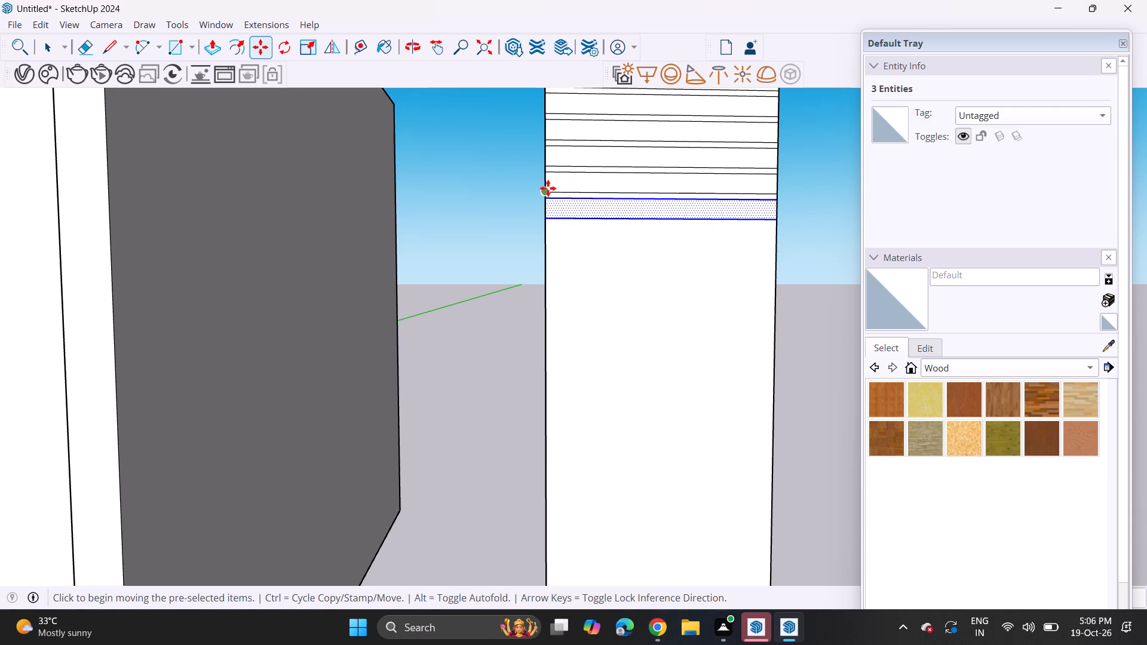
pyautogui.click(548, 188)
pyautogui.click(548, 223)
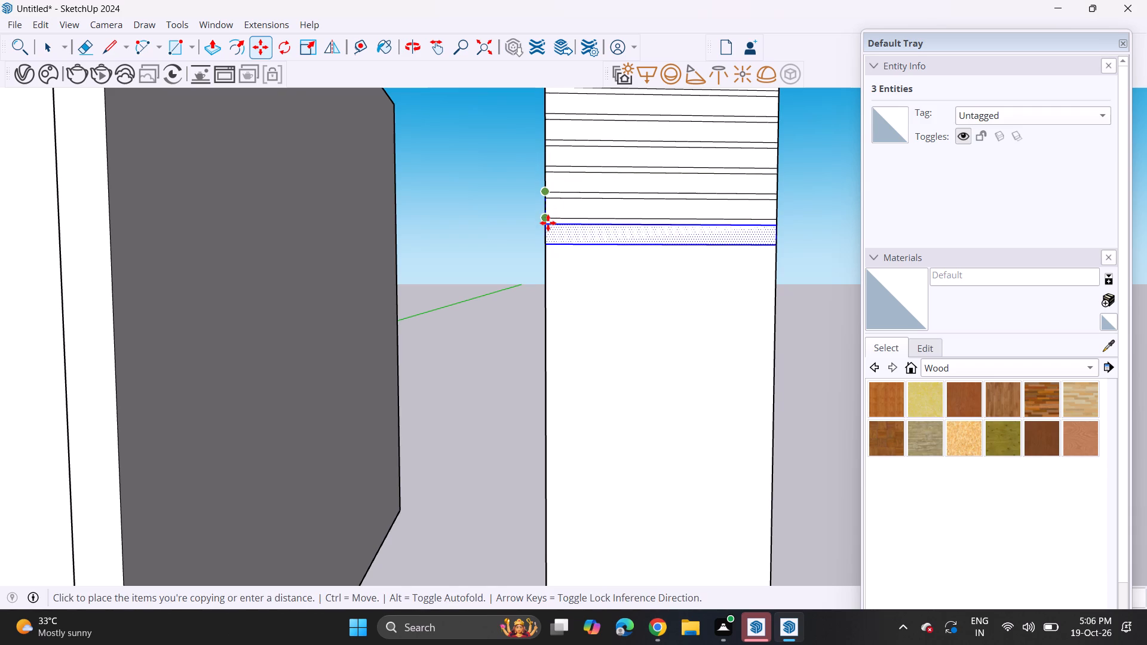
pyautogui.click(548, 217)
pyautogui.click(550, 246)
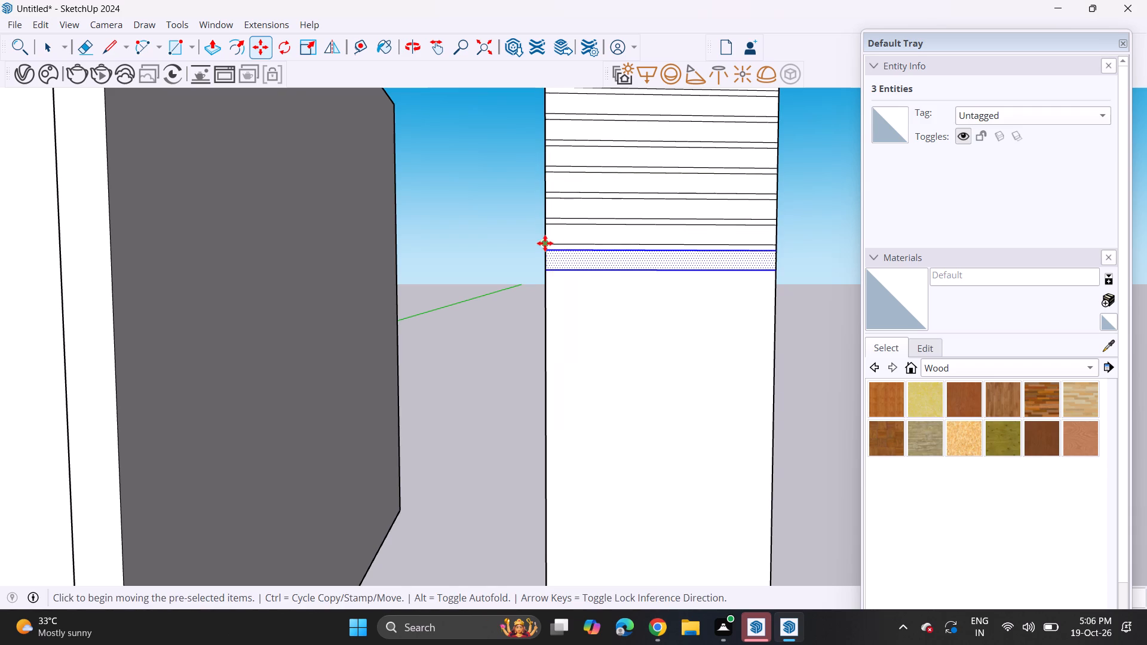
pyautogui.click(545, 243)
pyautogui.click(550, 273)
pyautogui.click(544, 263)
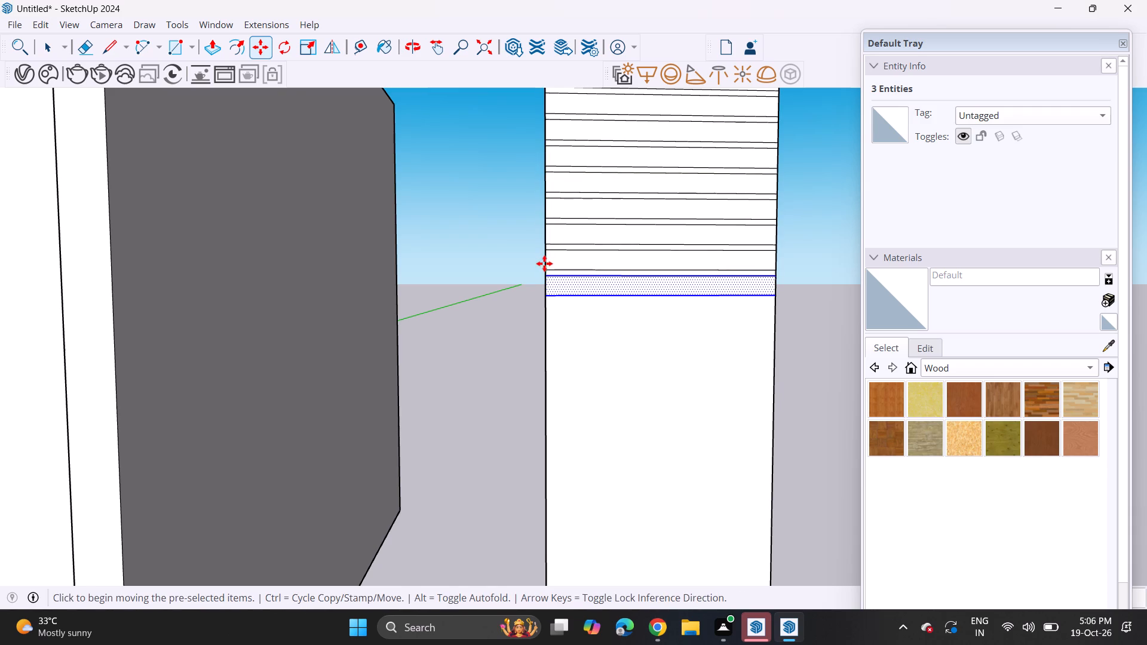
pyautogui.click(551, 294)
# Continue the strip pattern down the panel with five more copies of the lowest strip at the same spacing.
pyautogui.click(546, 291)
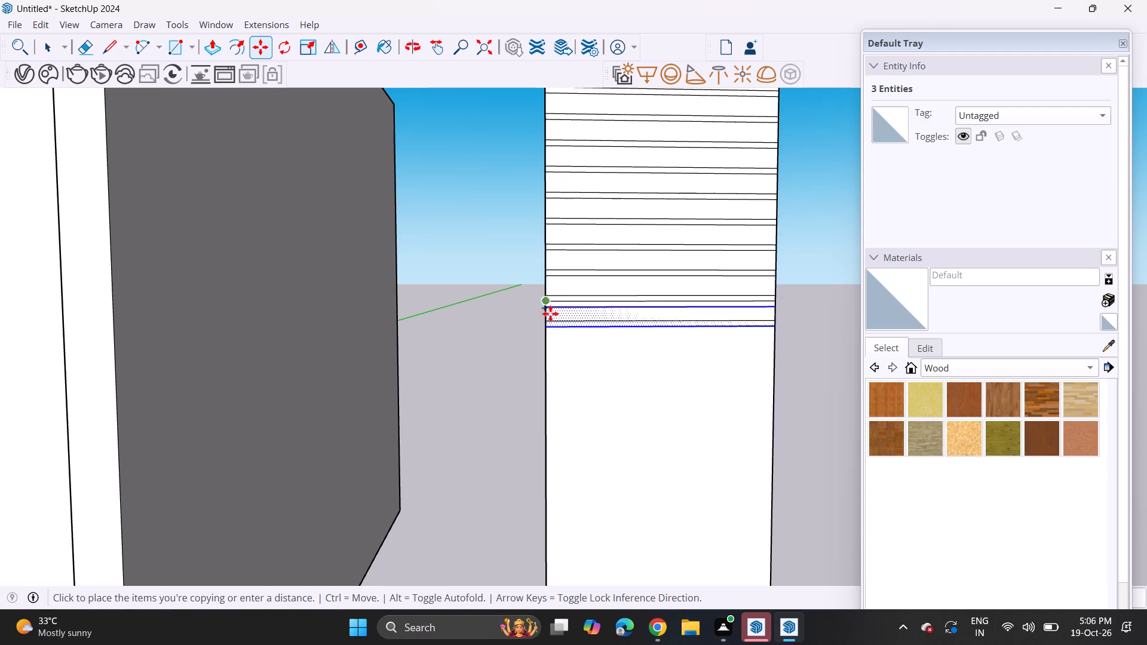
pyautogui.click(550, 327)
pyautogui.keyDown('ctrl'); pyautogui.click(547, 322); pyautogui.keyUp('ctrl')
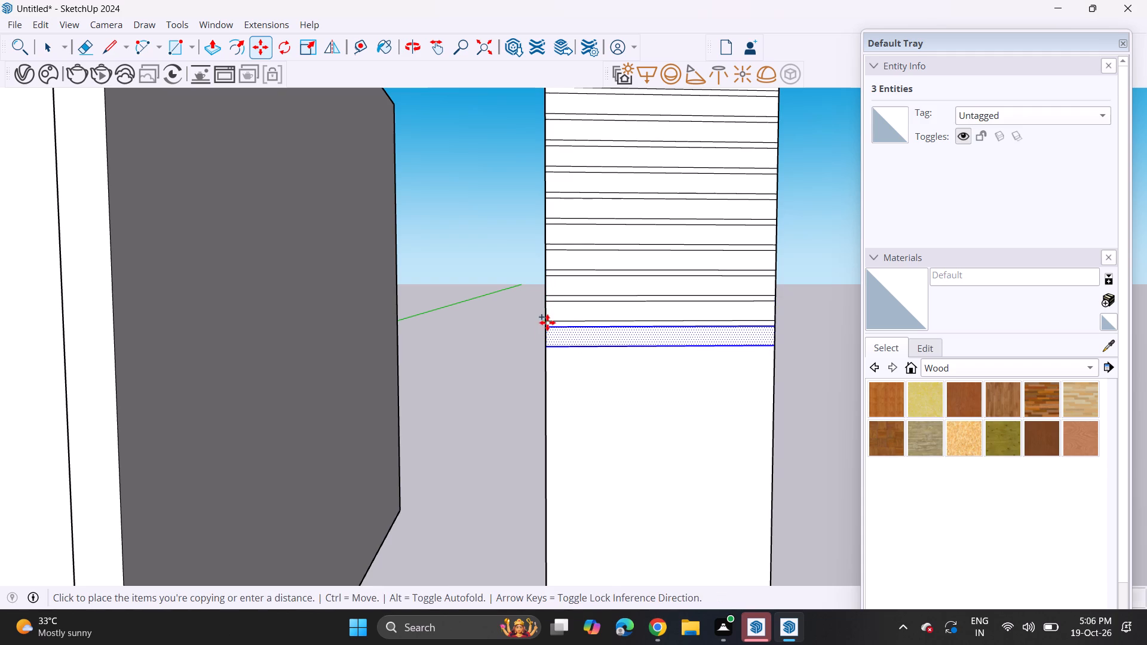
pyautogui.click(548, 344)
pyautogui.click(548, 344)
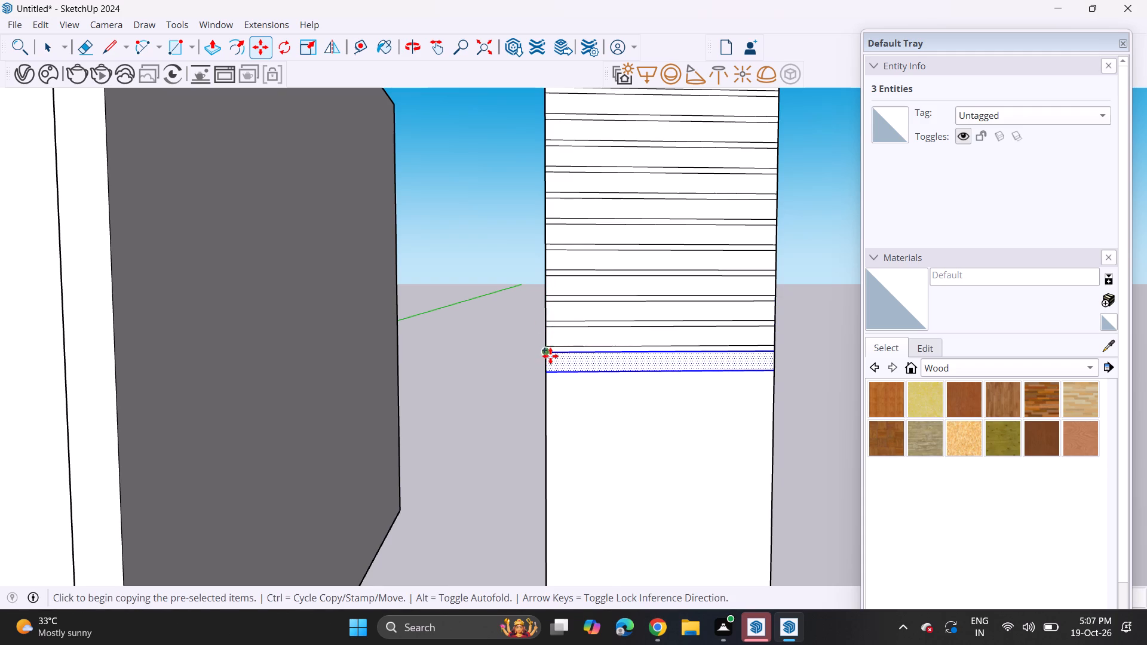
pyautogui.click(550, 348)
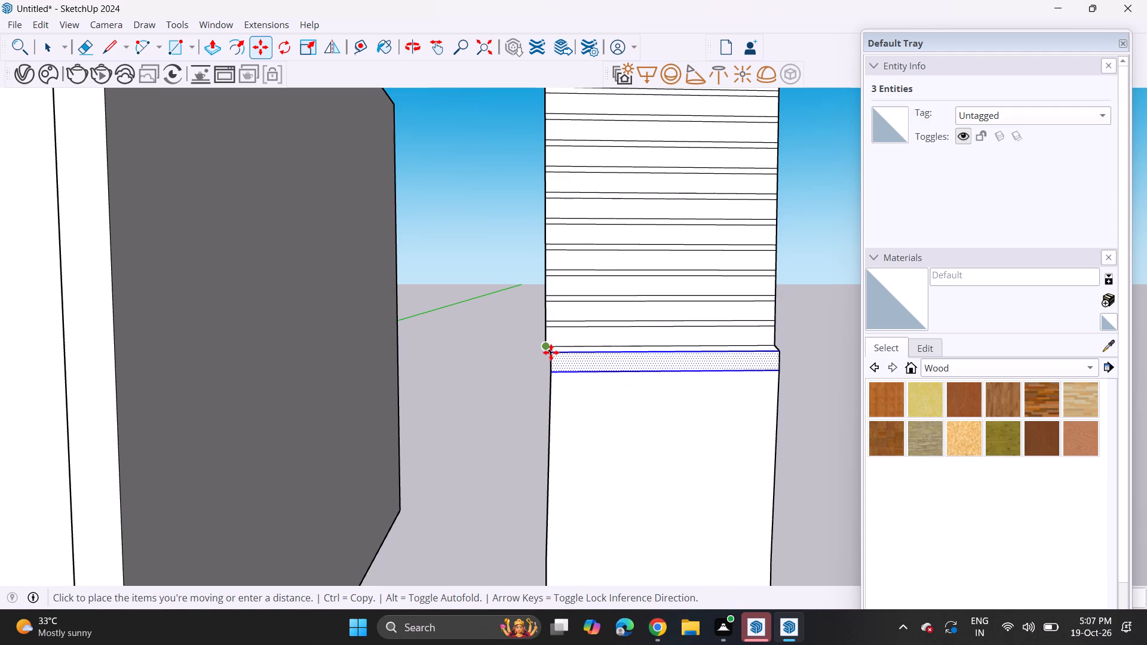
pyautogui.press('Escape')
pyautogui.click(547, 346)
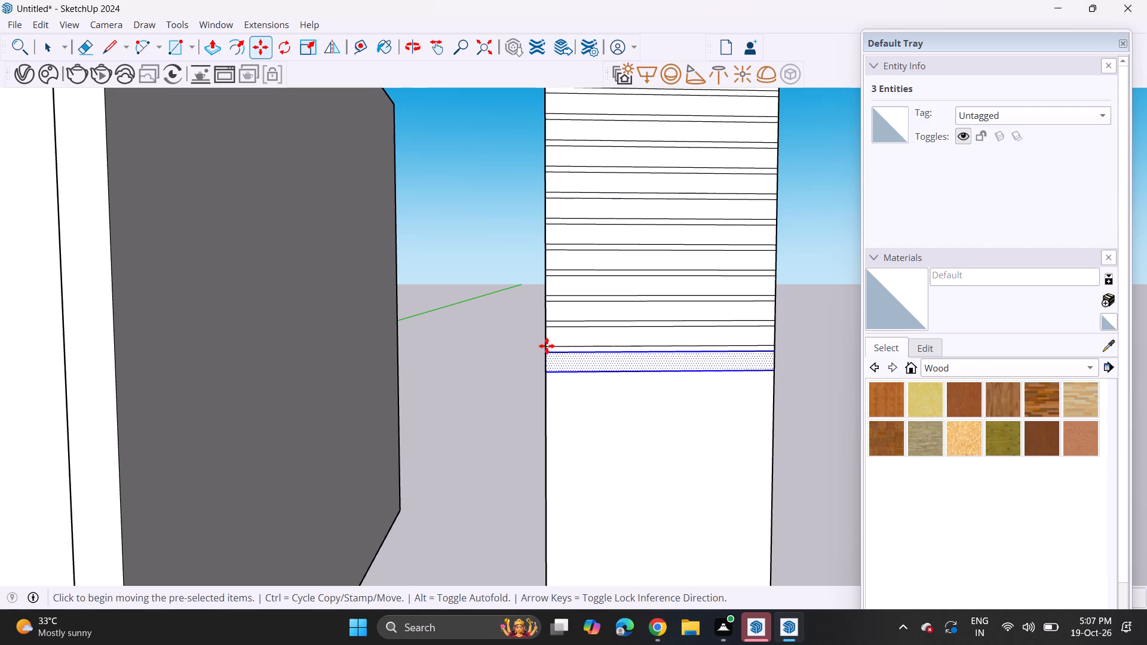
pyautogui.click(551, 370)
pyautogui.click(544, 370)
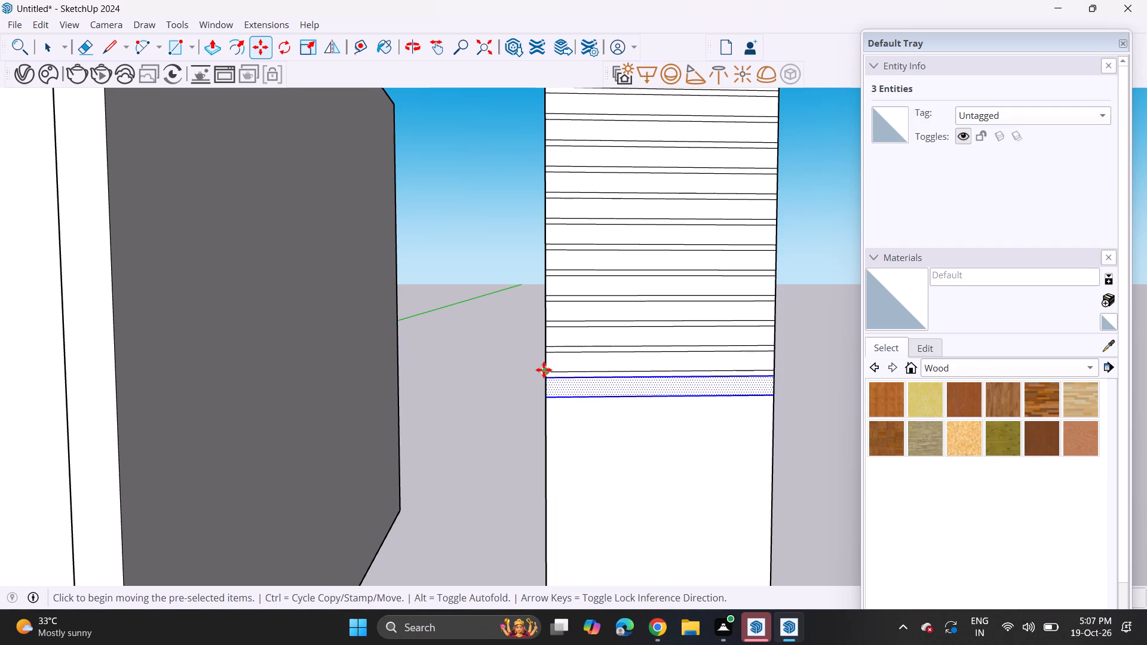
pyautogui.click(548, 394)
pyautogui.click(548, 396)
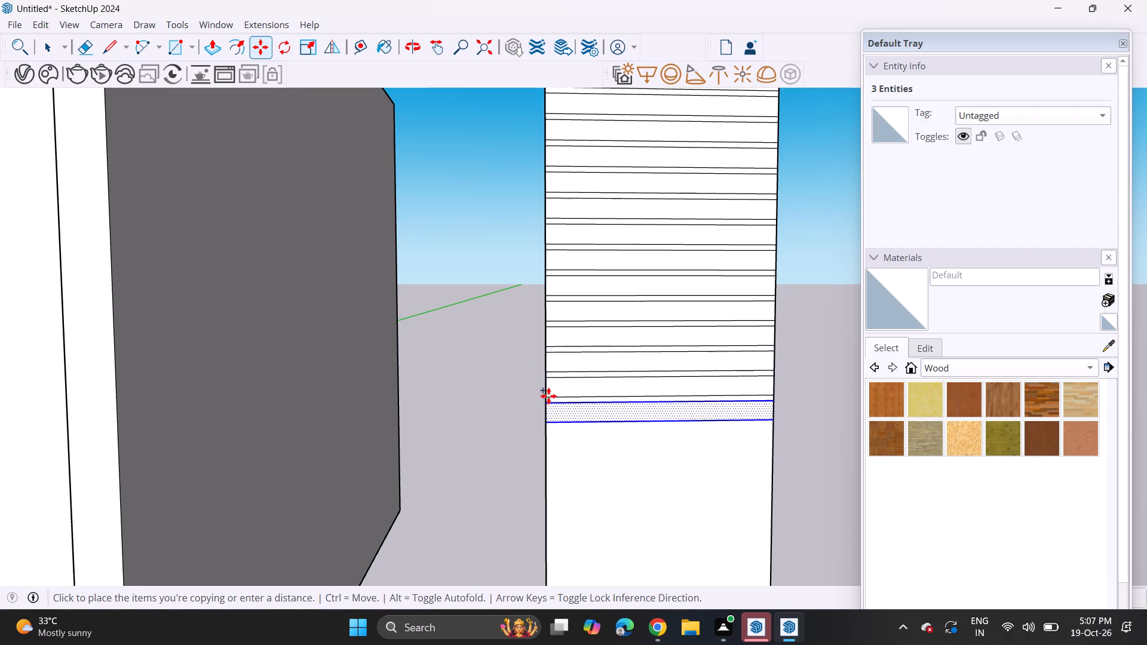
pyautogui.click(546, 423)
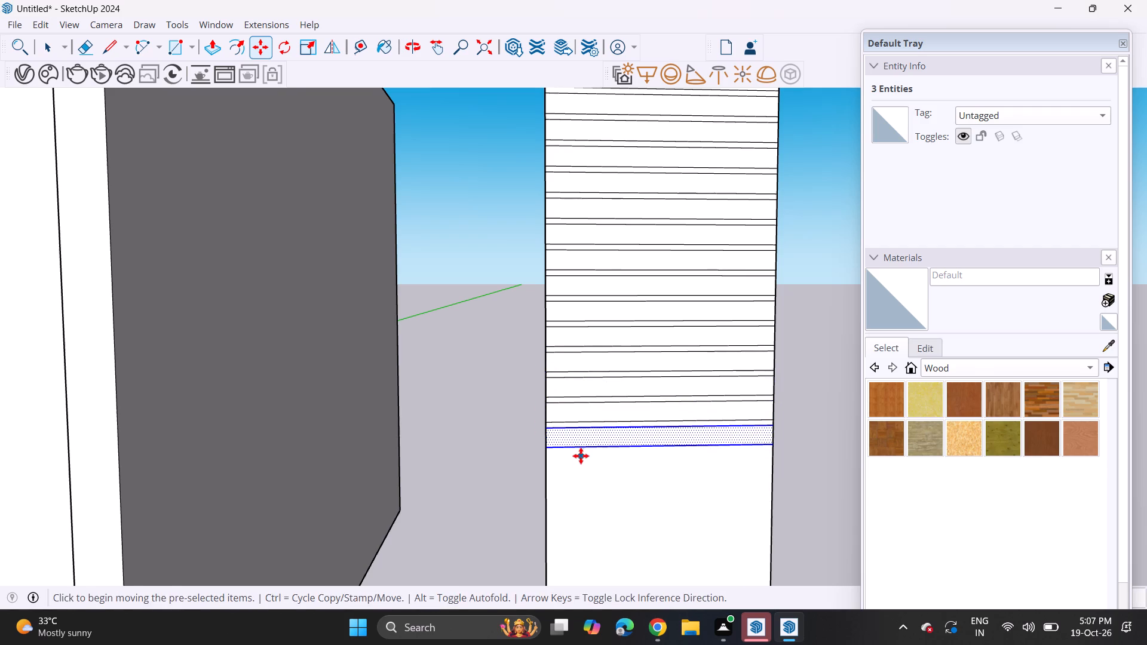
# Copy the lowest strip downward another five times along the panel's straight side edge, keeping the spacing even.
pyautogui.keyDown('shift'); pyautogui.moveTo(581, 456); pyautogui.dragTo(579, 256, button='middle'); pyautogui.keyUp('shift')
pyautogui.scroll(4, 555, 222)
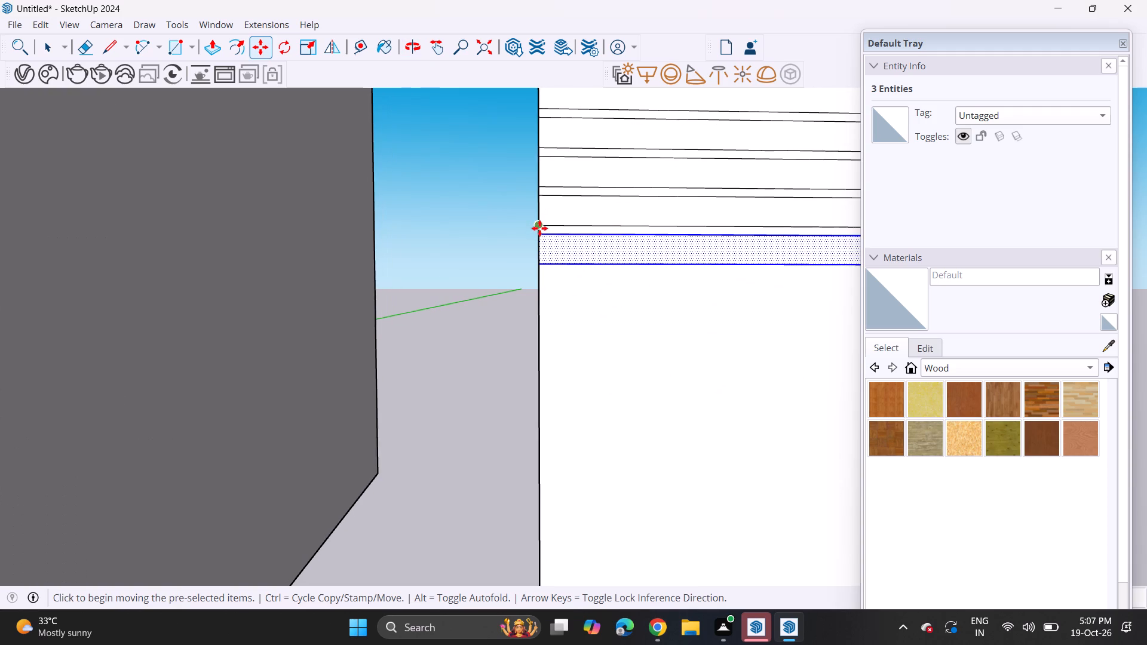
pyautogui.click(539, 228)
pyautogui.click(541, 262)
pyautogui.click(538, 259)
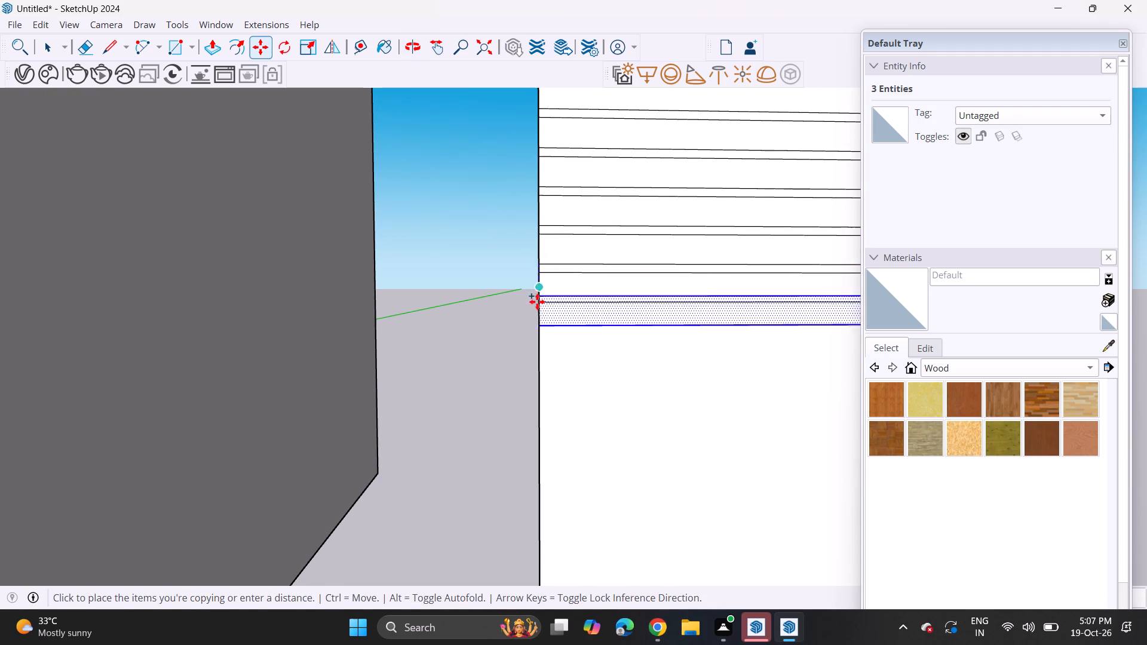
pyautogui.click(542, 297)
pyautogui.click(541, 303)
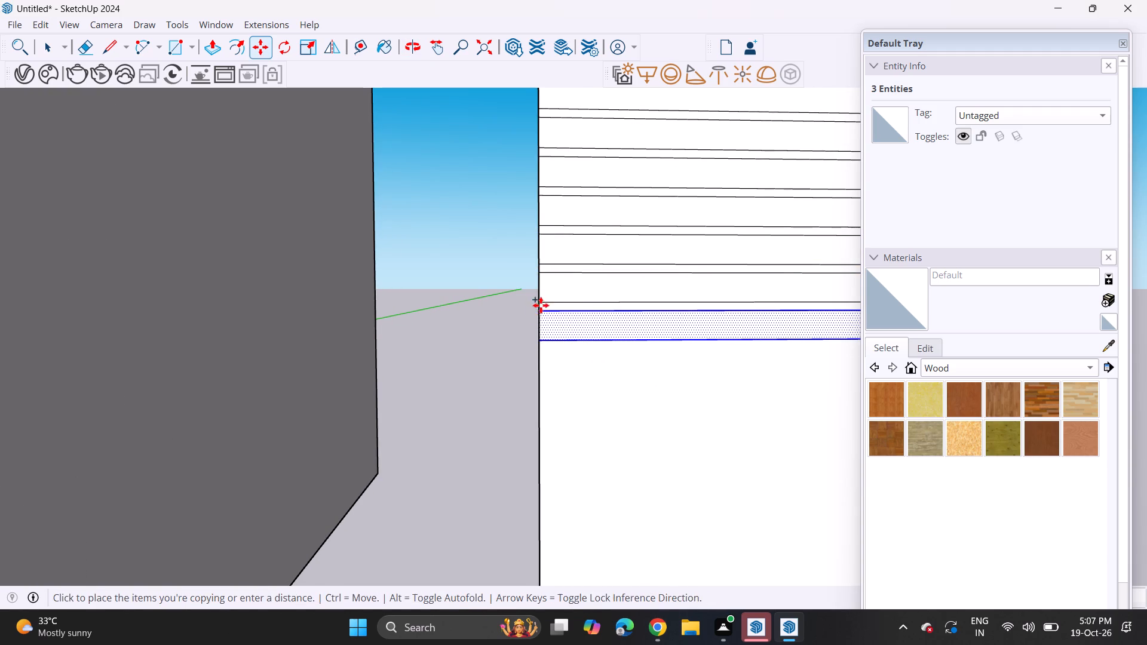
pyautogui.click(541, 347)
pyautogui.click(542, 337)
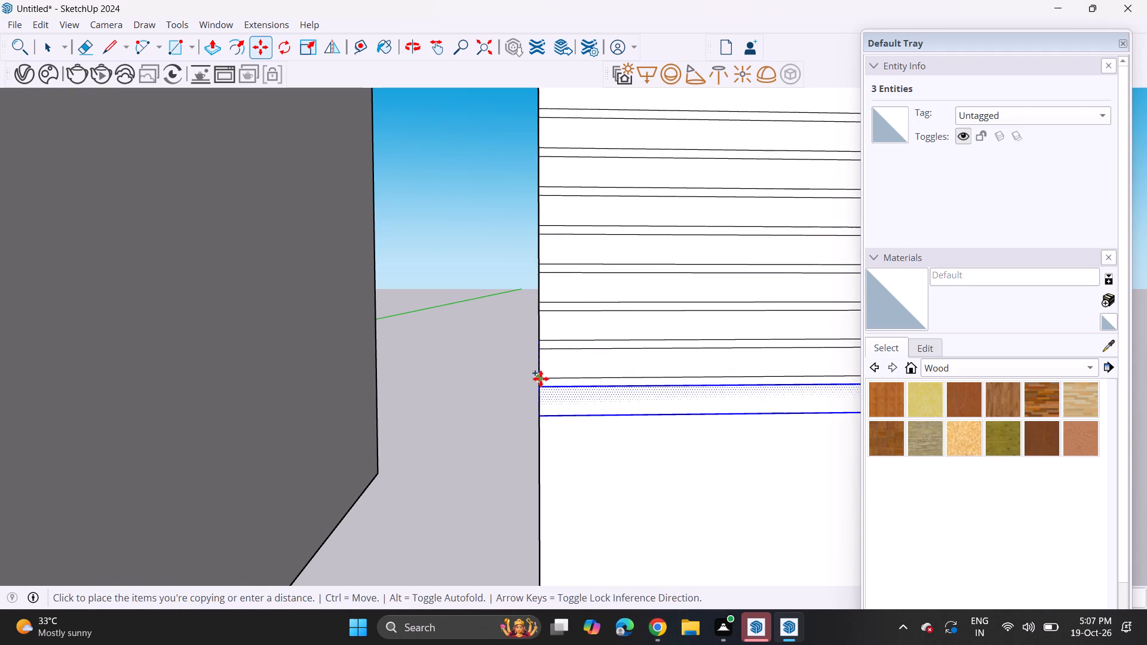
pyautogui.click(541, 379)
pyautogui.click(539, 376)
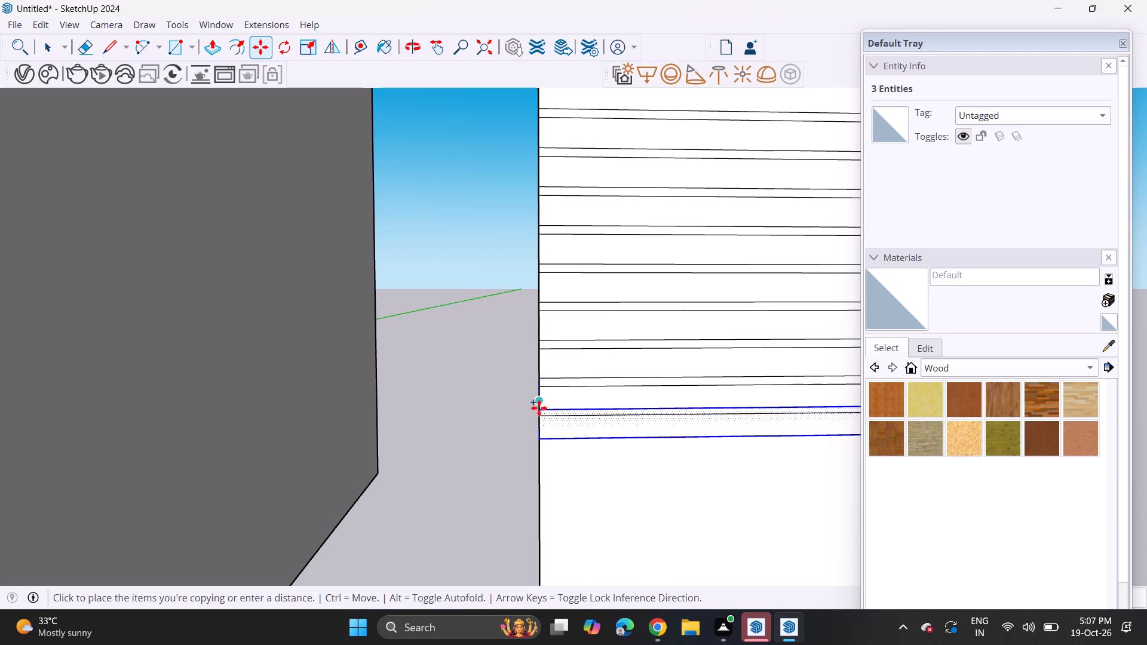
pyautogui.click(539, 410)
# Add two more evenly spaced copies below the lowest strip, ending level with the step where the panel widens.
pyautogui.scroll(-7, 550, 402)
pyautogui.keyDown('shift'); pyautogui.moveTo(562, 398); pyautogui.dragTo(520, 275, button='middle'); pyautogui.keyUp('shift')
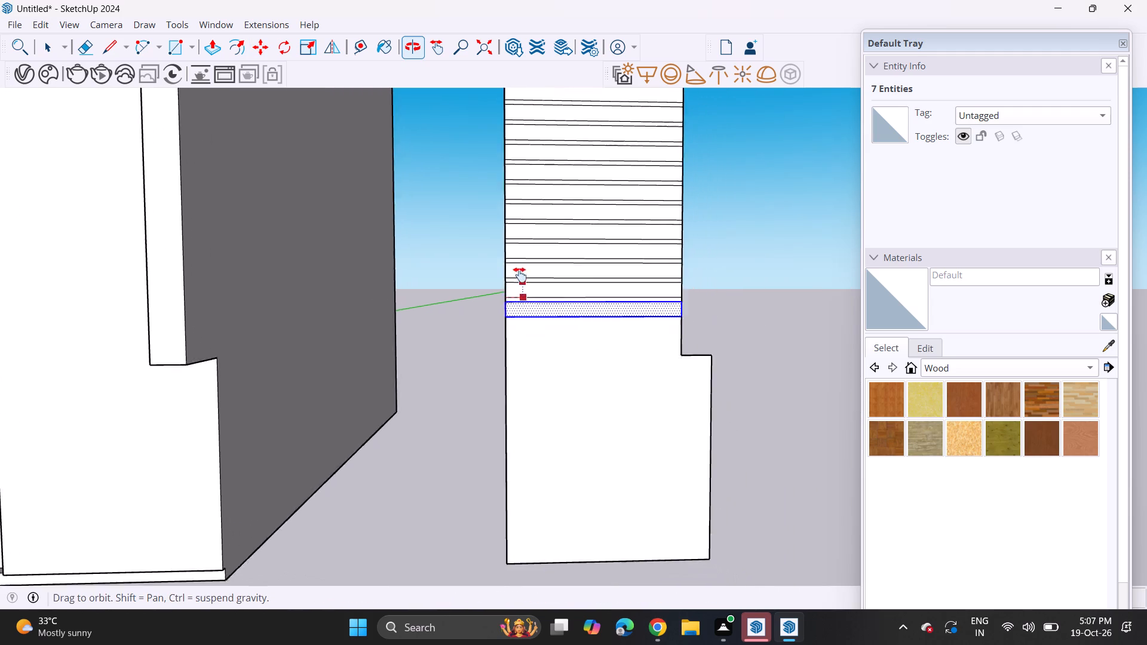
pyautogui.keyDown('shift'); pyautogui.moveTo(520, 275); pyautogui.dragTo(499, 191, button='middle'); pyautogui.keyUp('shift')
pyautogui.scroll(3, 474, 207)
pyautogui.click(489, 202)
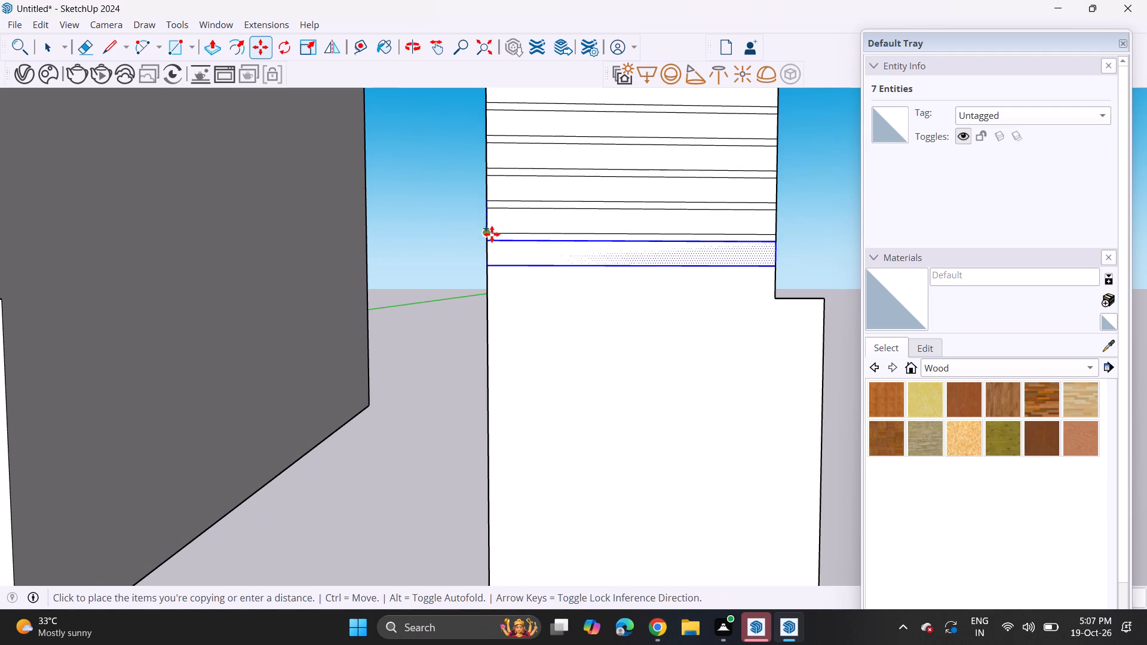
pyautogui.click(491, 235)
pyautogui.click(488, 235)
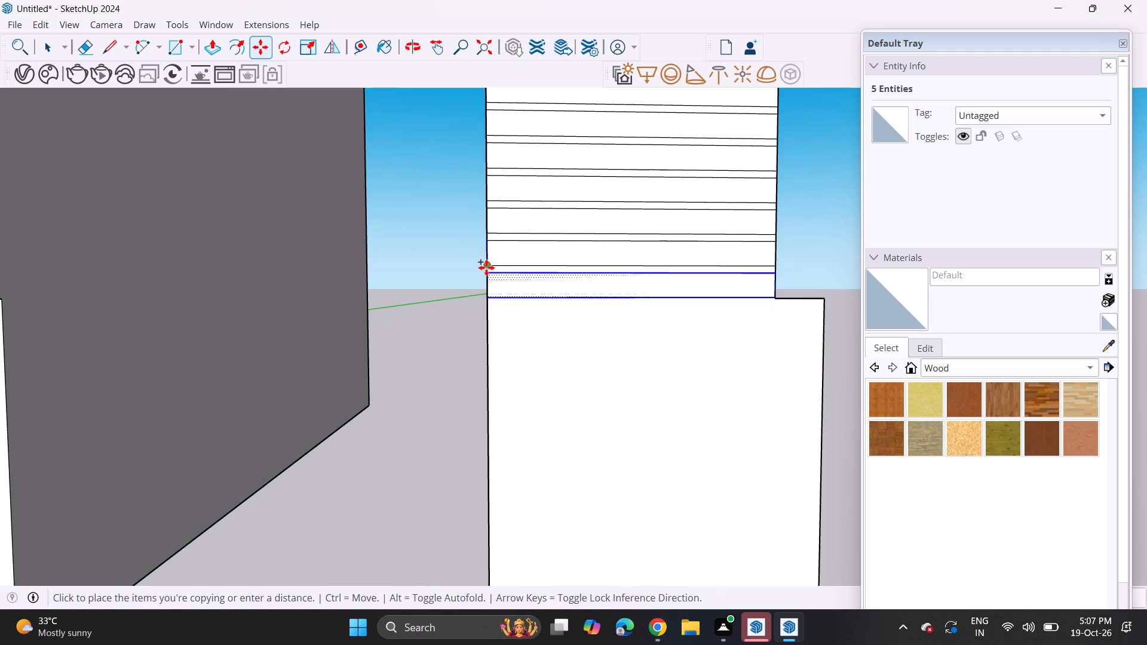
pyautogui.click(484, 266)
pyautogui.press('space')
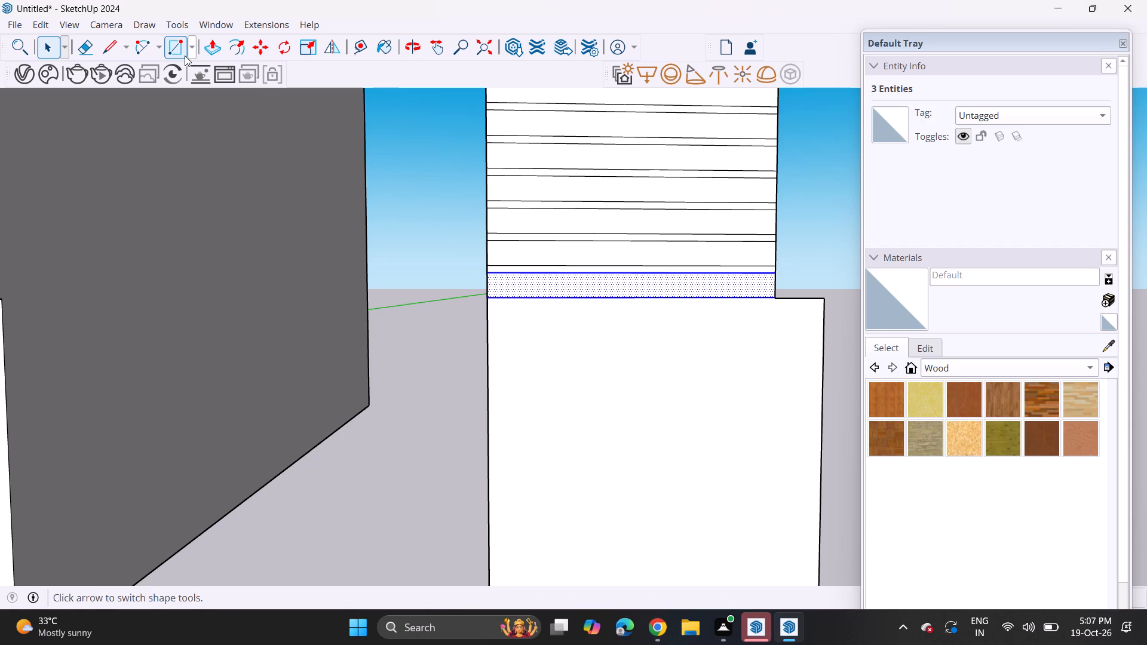
# Draw a thin rectangle across the full width of the panel's wider base, a narrow gap below the last strip.
pyautogui.click(177, 55)
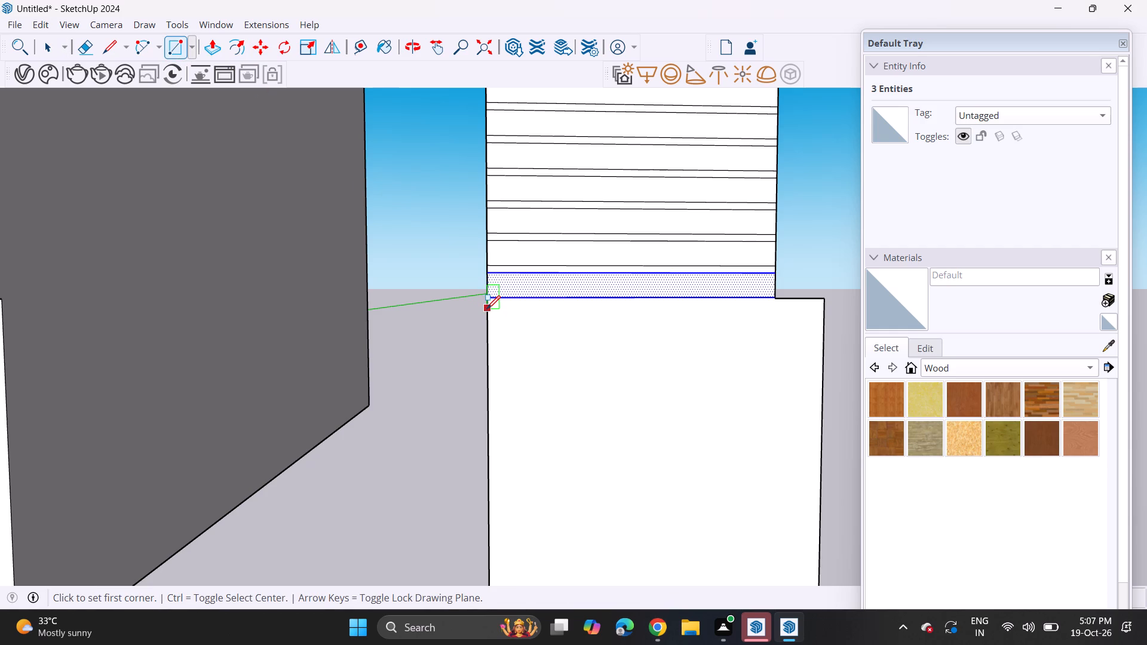
pyautogui.click(489, 309)
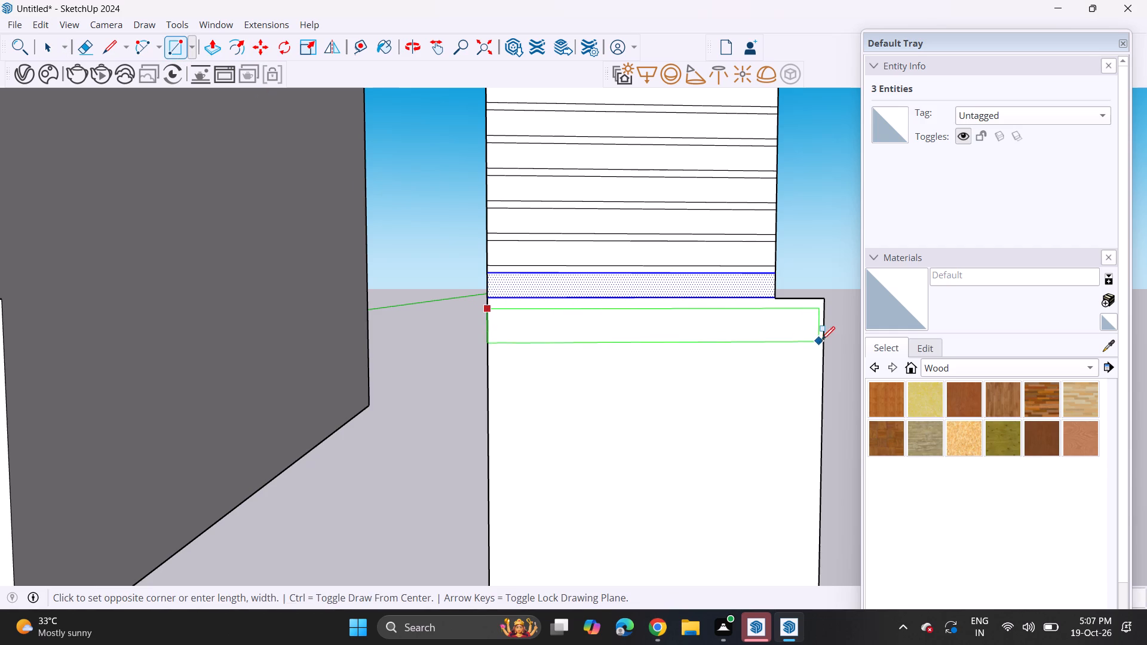
pyautogui.click(826, 335)
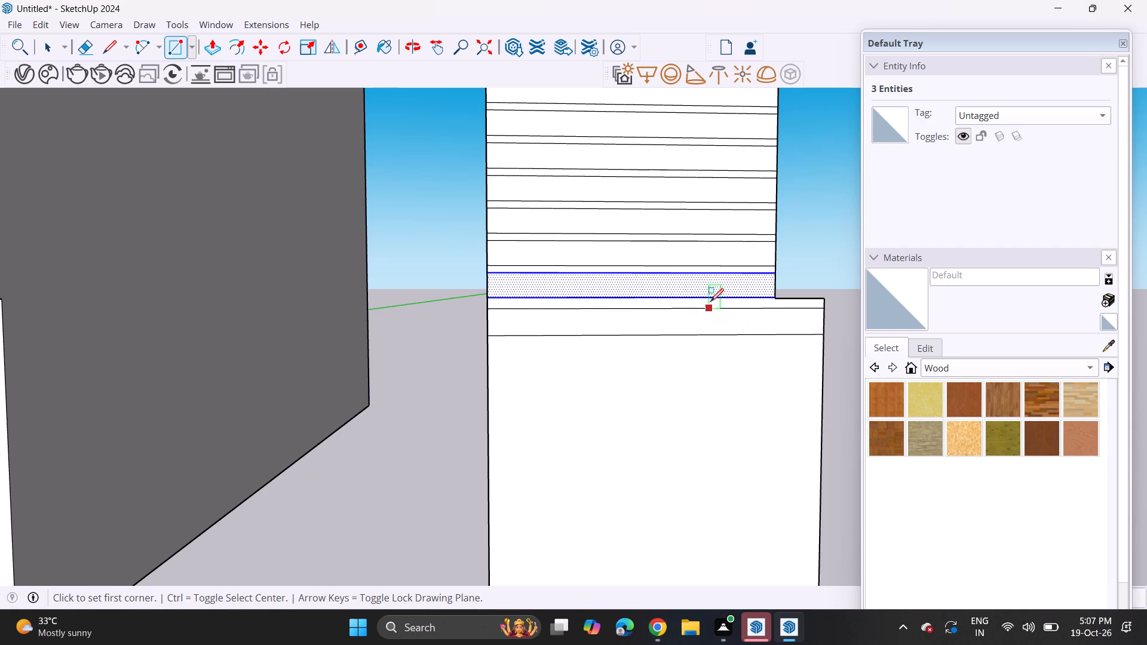
pyautogui.press('space')
# Copy the new full-width strip with its edges downward four times on the wider base, with even narrow gaps.
pyautogui.click(746, 329)
pyautogui.click(737, 330)
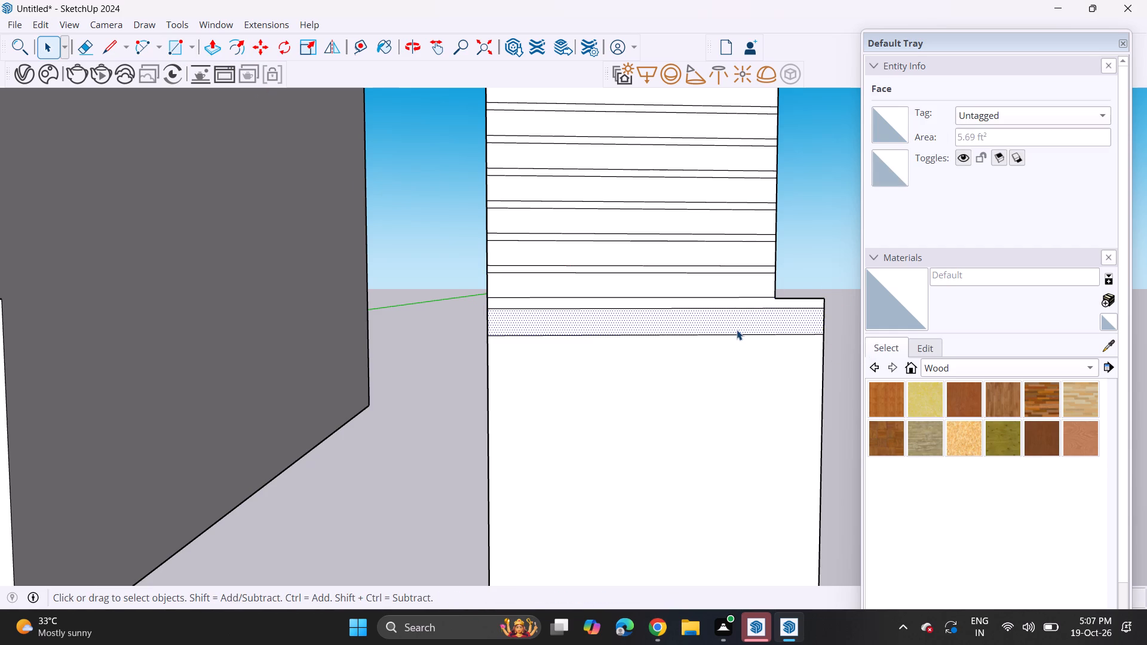
pyautogui.doubleClick(731, 327)
pyautogui.press('m')
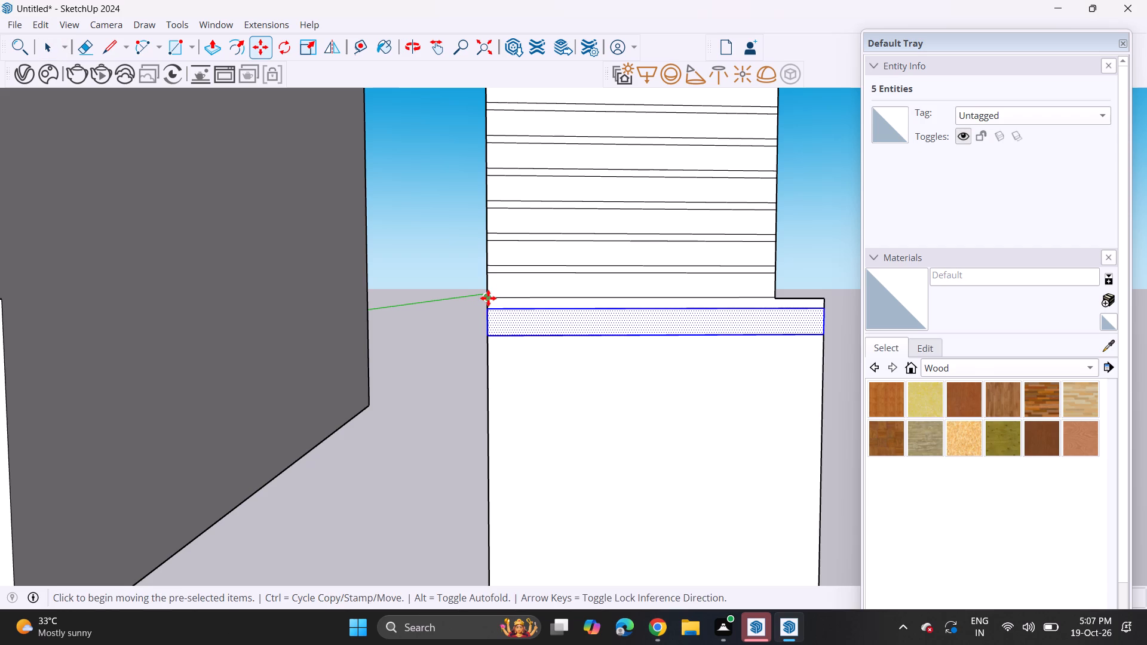
pyautogui.click(487, 299)
pyautogui.click(490, 334)
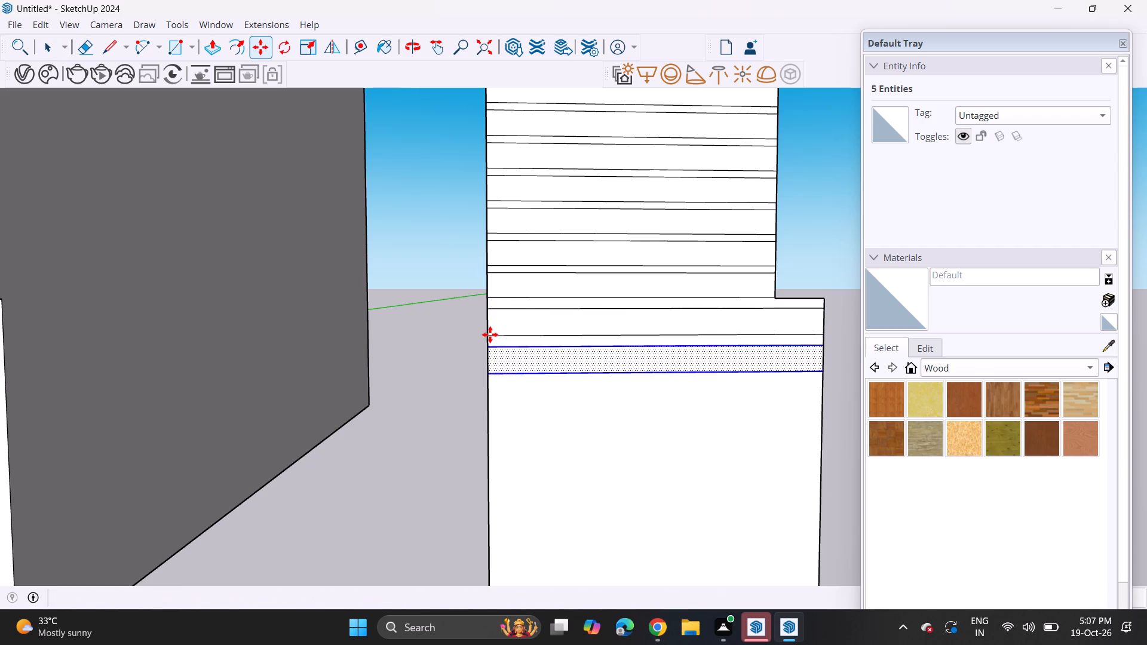
pyautogui.click(490, 329)
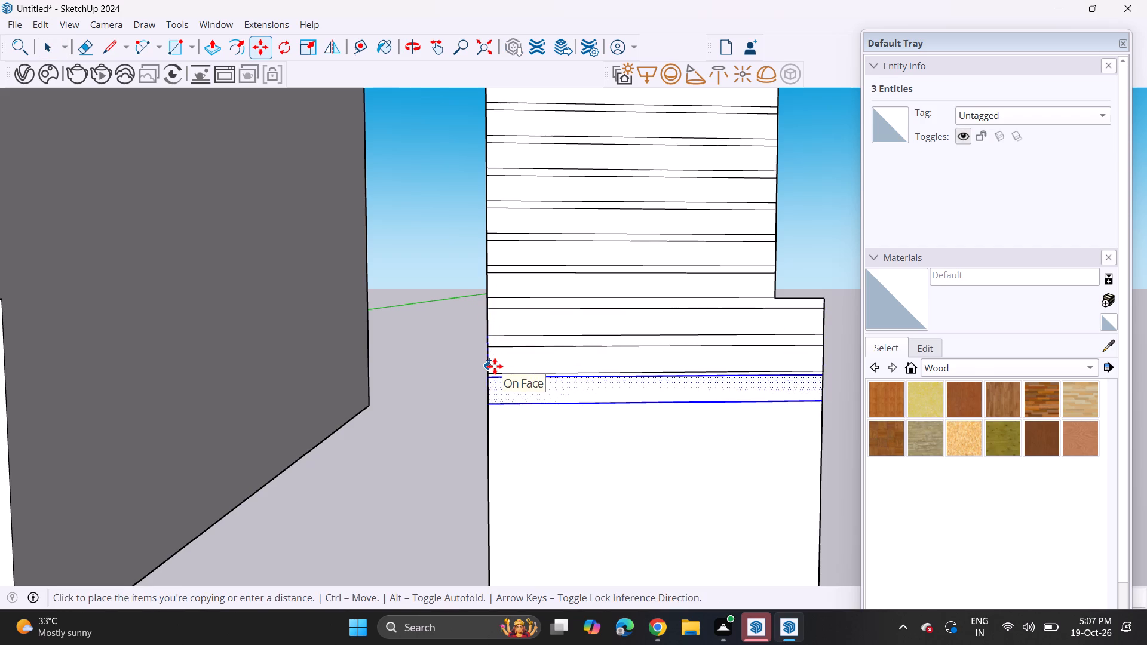
pyautogui.click(495, 370)
pyautogui.click(495, 373)
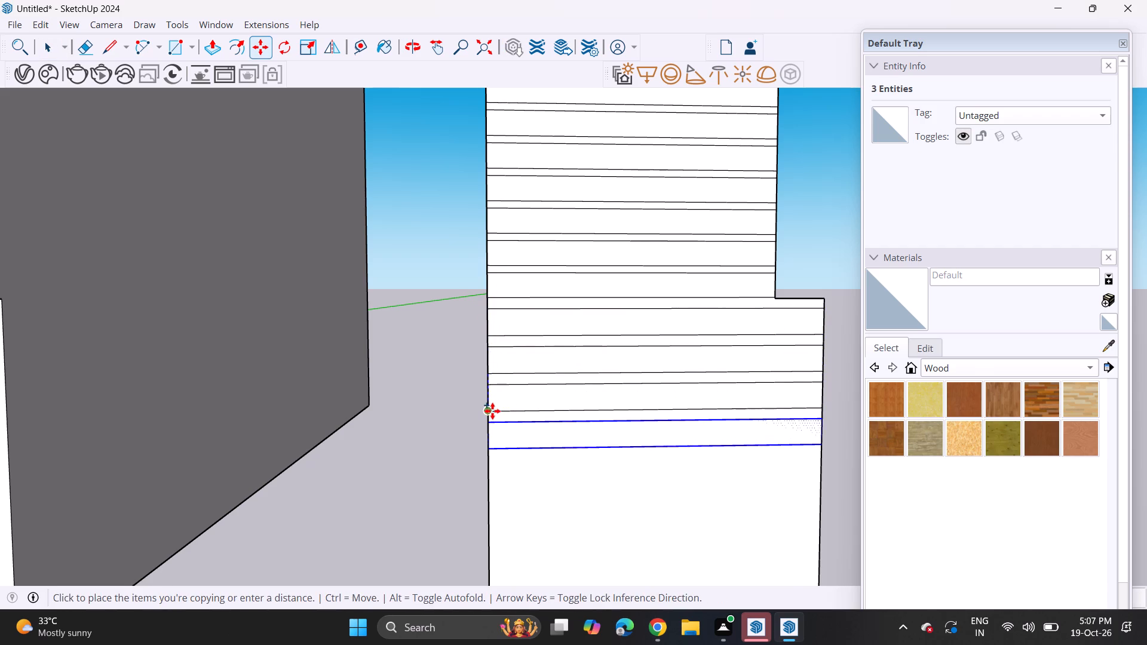
pyautogui.click(492, 411)
pyautogui.click(489, 408)
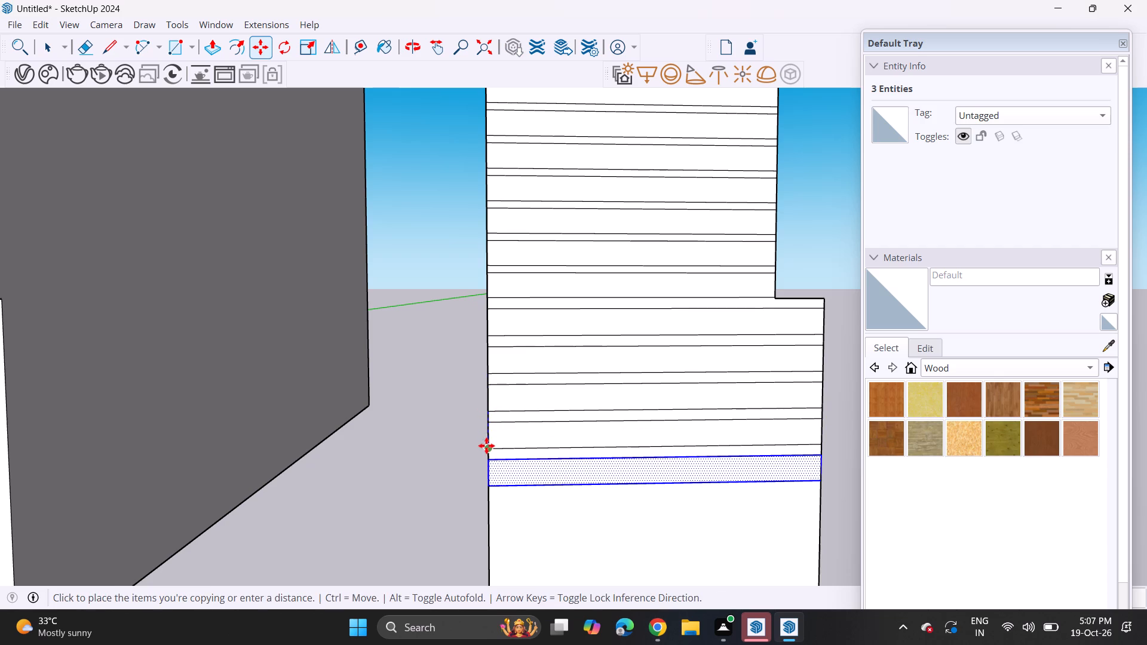
pyautogui.click(486, 446)
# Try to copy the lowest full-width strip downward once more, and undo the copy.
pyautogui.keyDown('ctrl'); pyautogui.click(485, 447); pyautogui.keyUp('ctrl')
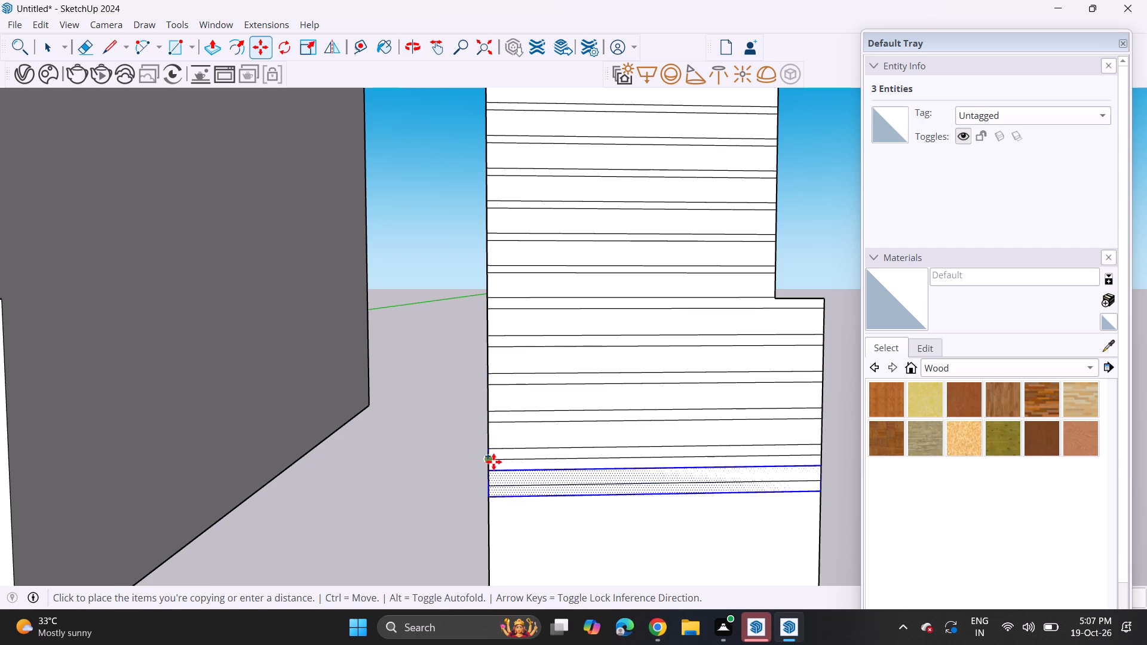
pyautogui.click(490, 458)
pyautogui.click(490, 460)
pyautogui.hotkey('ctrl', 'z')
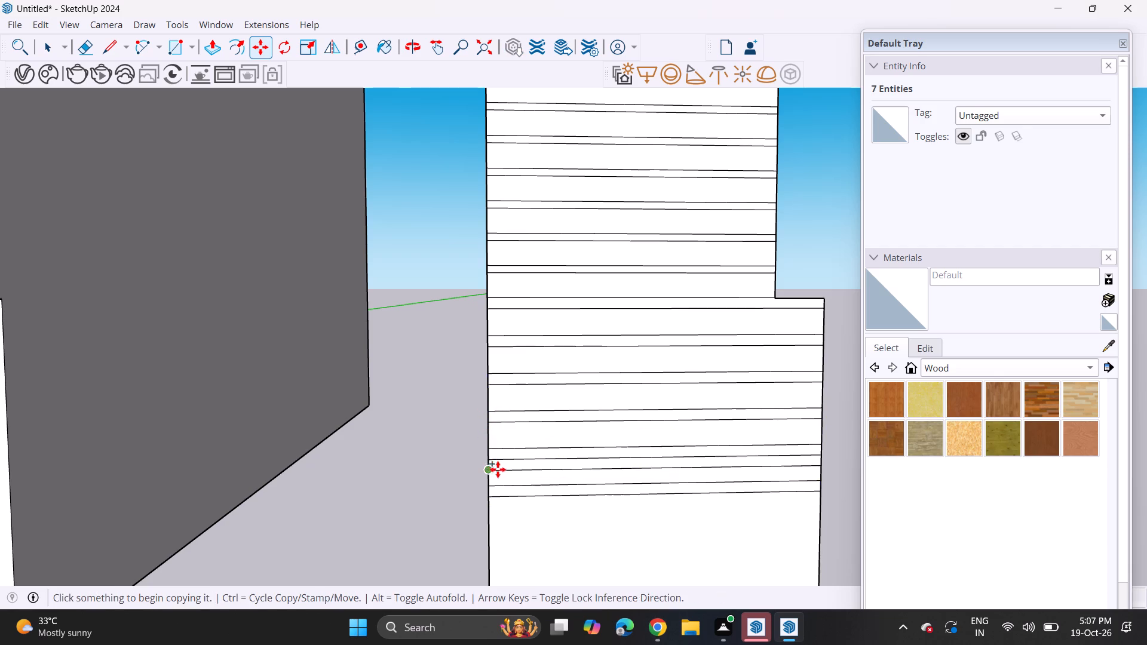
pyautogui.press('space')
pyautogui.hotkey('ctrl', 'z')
# Copy the lowest full-width strip on the wider base downward four times with even narrow gaps, reaching near the panel's bottom edge.
pyautogui.press('space')
pyautogui.doubleClick(528, 472)
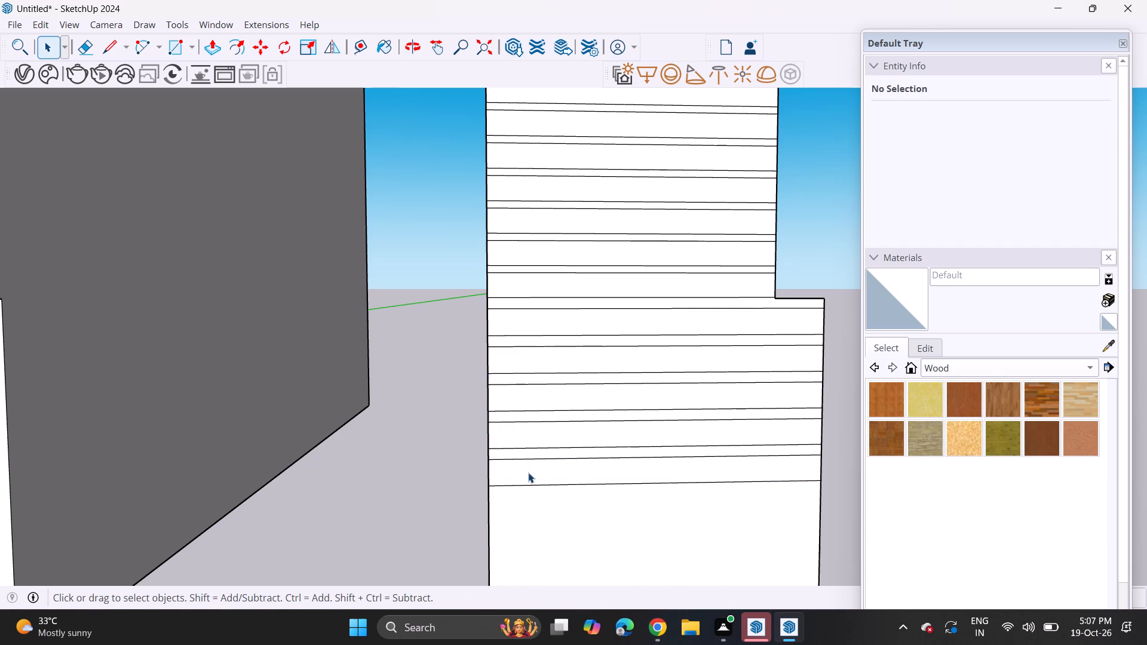
pyautogui.press('m')
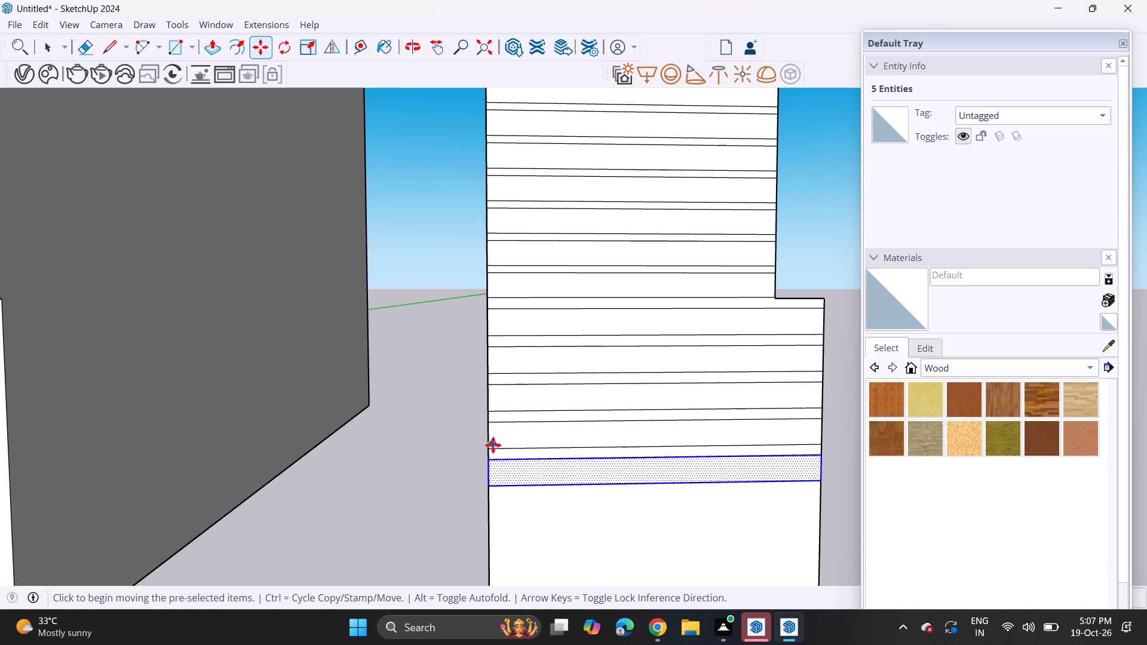
pyautogui.click(489, 448)
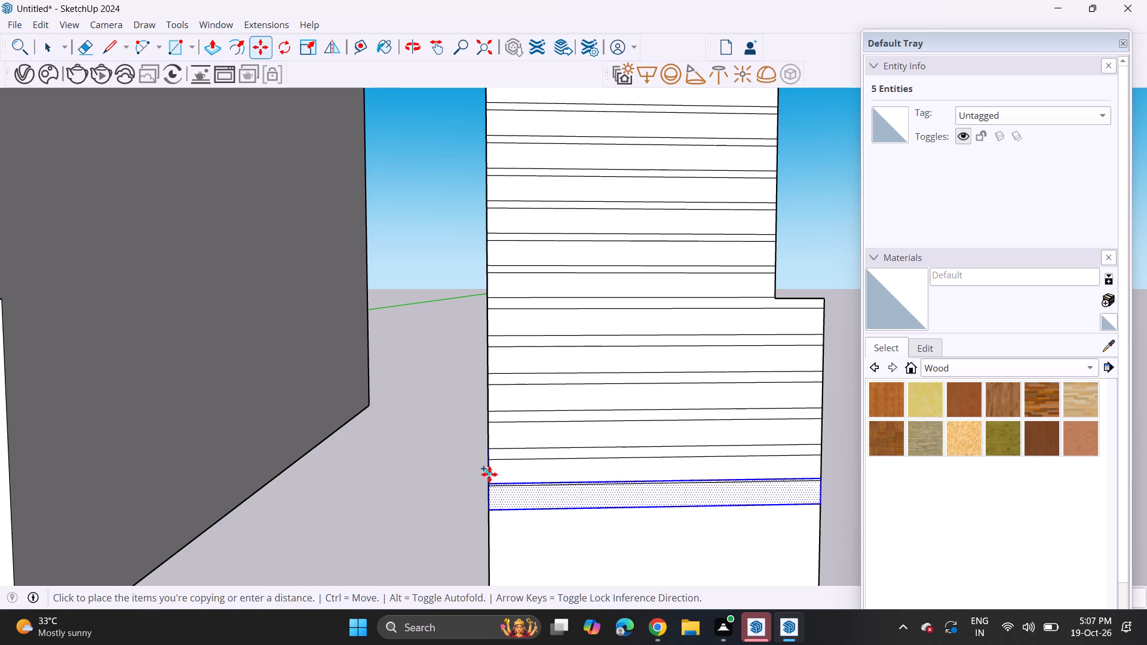
pyautogui.click(489, 481)
pyautogui.click(489, 482)
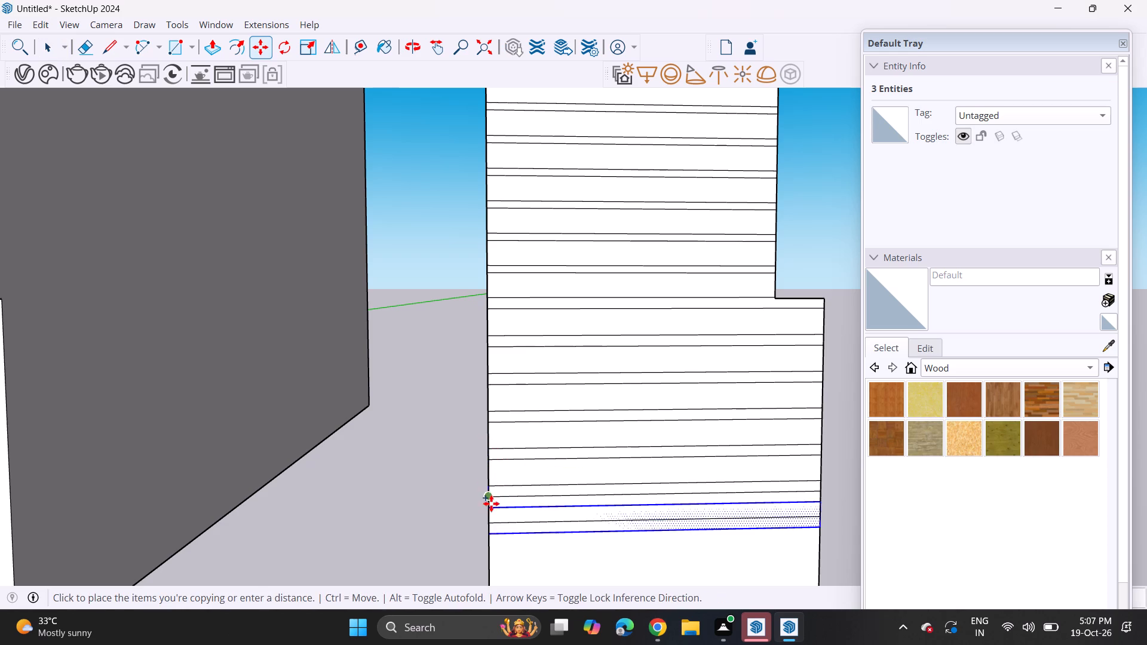
pyautogui.click(490, 518)
pyautogui.scroll(-3, 513, 512)
pyautogui.moveTo(542, 512); pyautogui.dragTo(542, 348, button='middle')
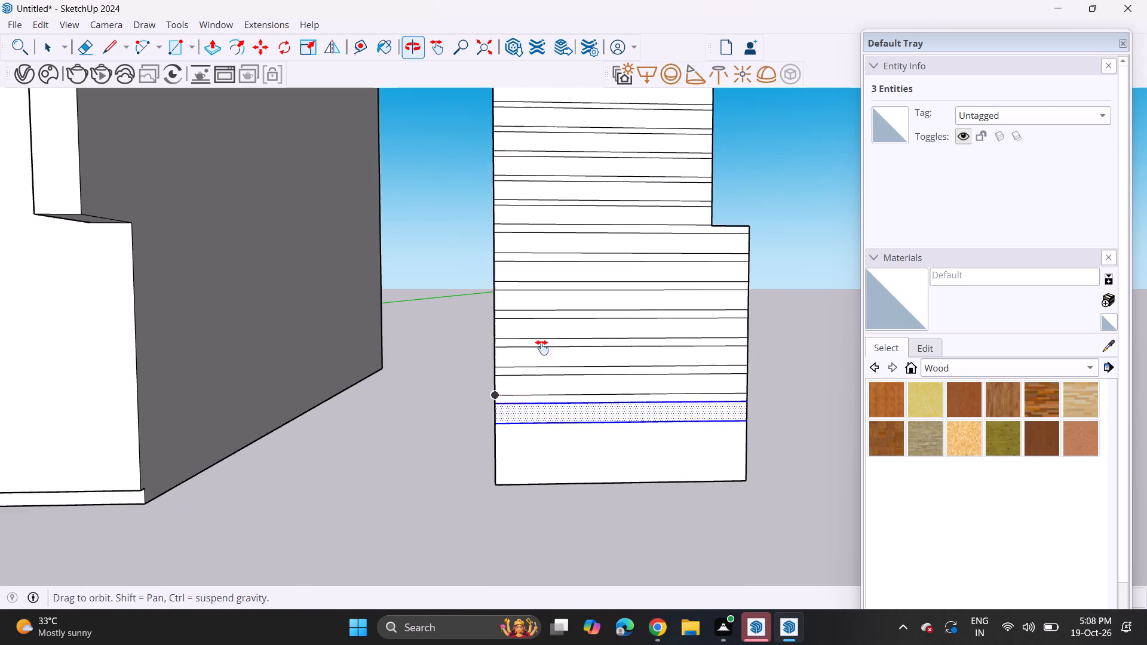
pyautogui.moveTo(542, 348); pyautogui.dragTo(542, 271, button='middle')
pyautogui.scroll(3, 517, 275)
pyautogui.click(489, 282)
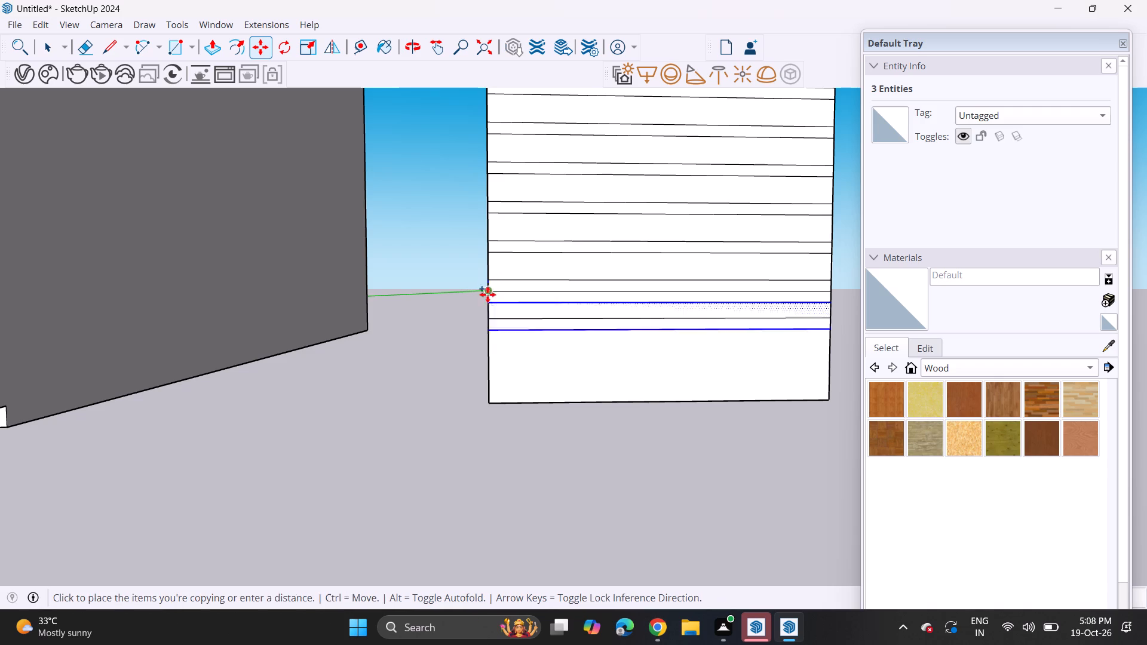
pyautogui.click(490, 319)
pyautogui.click(489, 318)
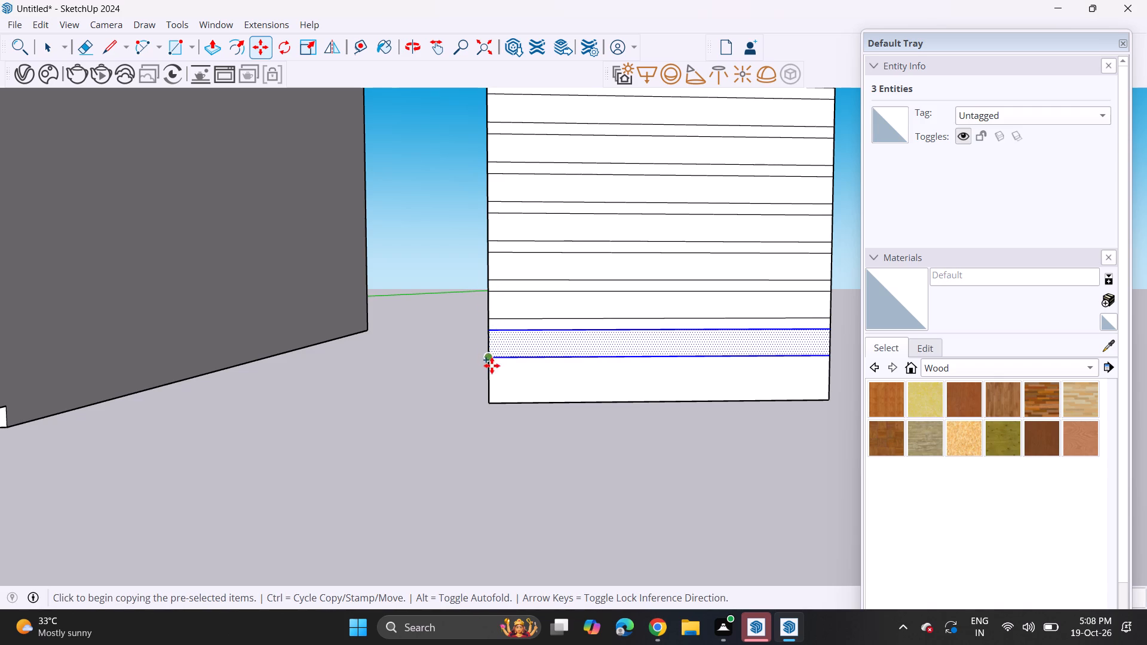
pyautogui.click(486, 317)
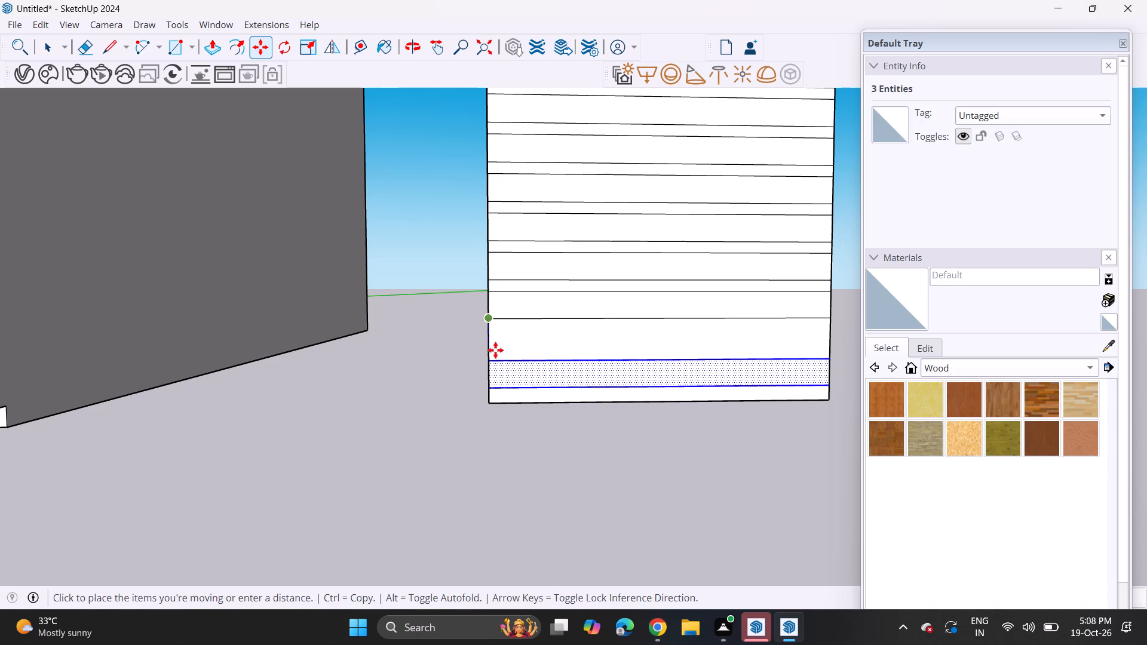
pyautogui.press('Escape')
pyautogui.click(489, 321)
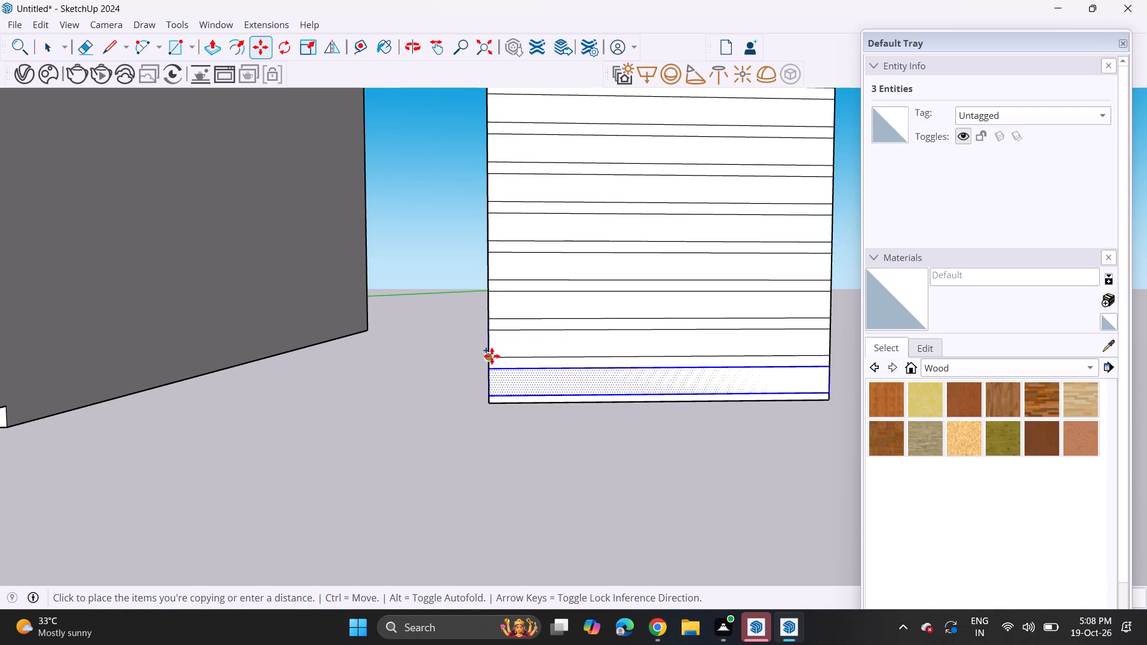
pyautogui.click(492, 358)
# Draw a circle on the striped panel's face, centred near the top and slightly narrower than the panel.
pyautogui.scroll(-19, 490, 354)
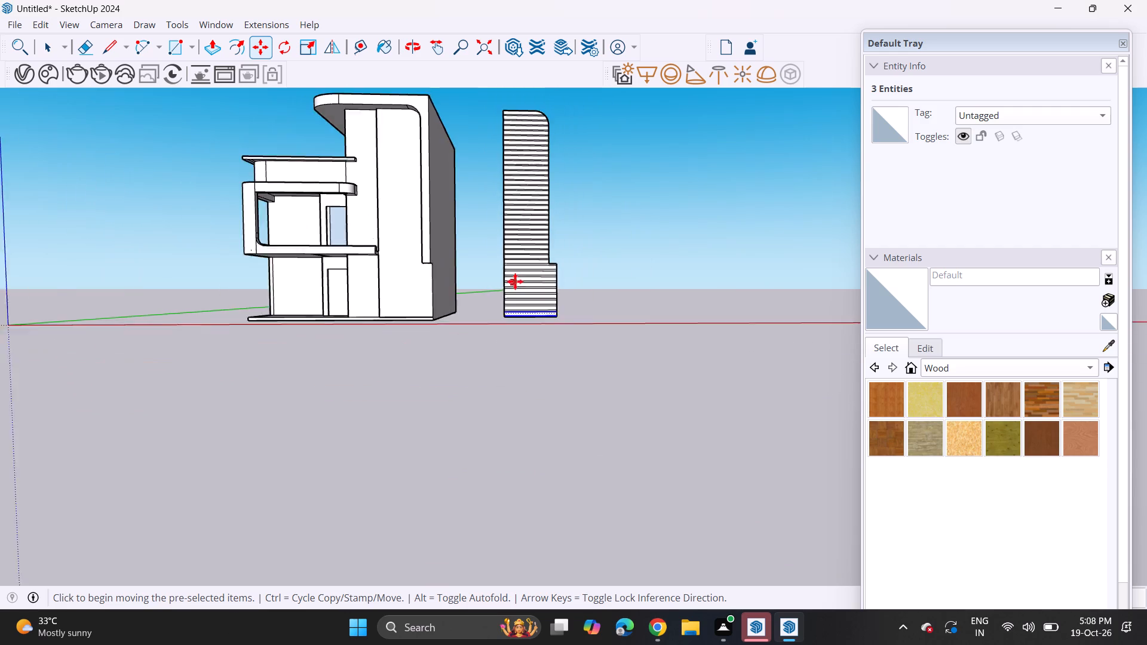
pyautogui.scroll(-5, 515, 281)
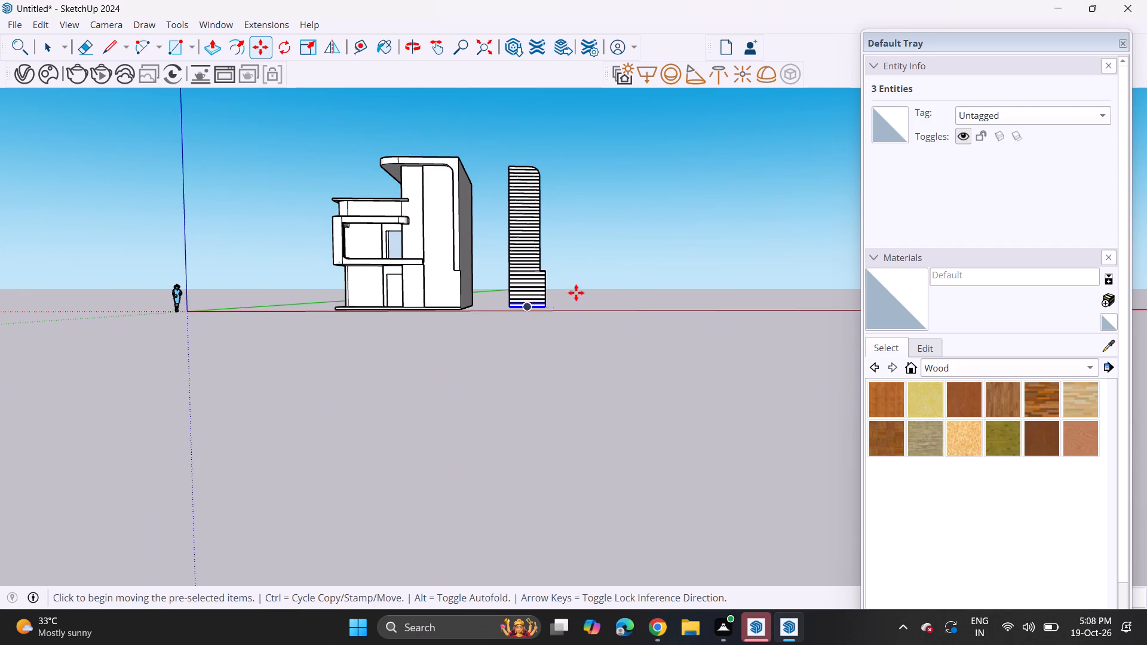
pyautogui.click(188, 41)
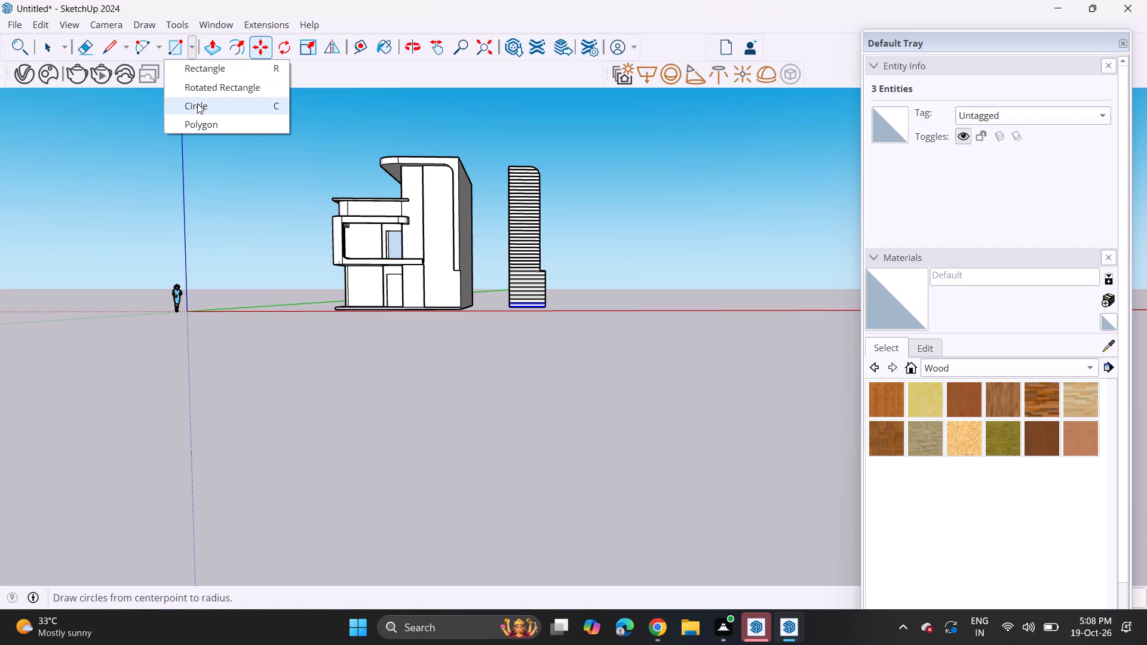
pyautogui.click(197, 103)
pyautogui.scroll(18, 496, 174)
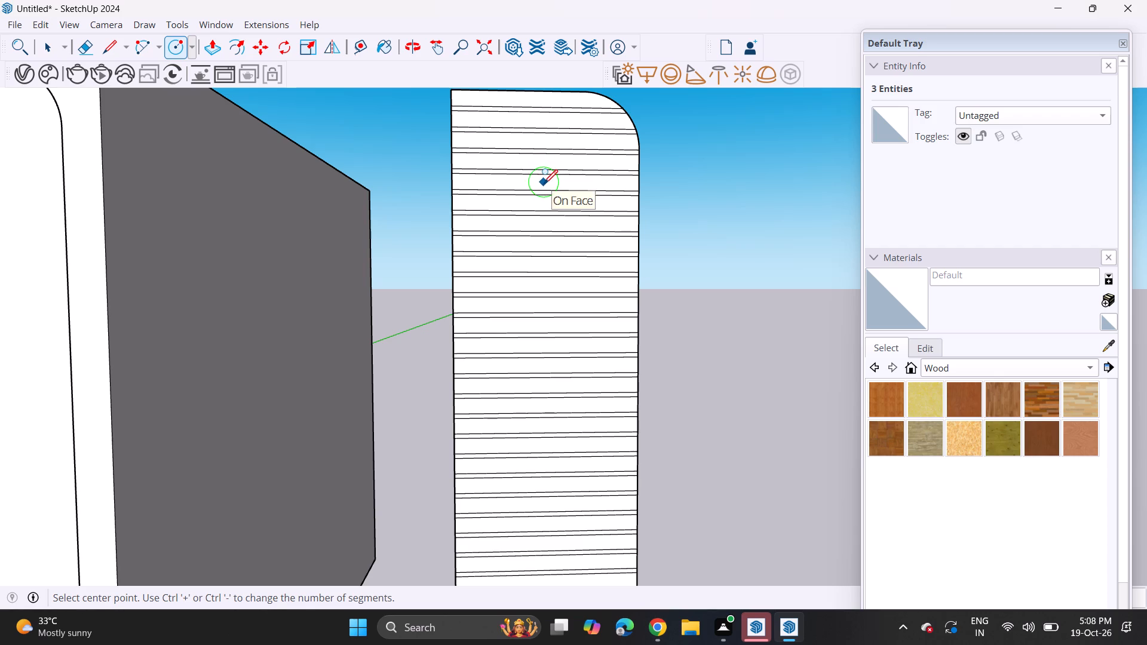
pyautogui.click(544, 183)
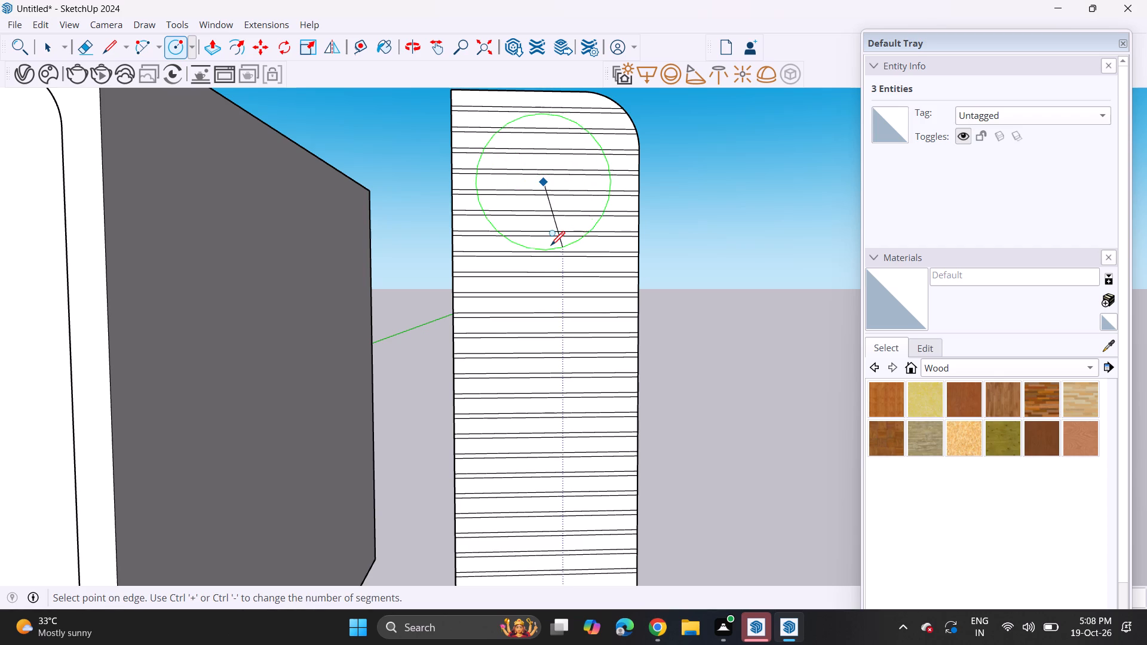
pyautogui.click(551, 244)
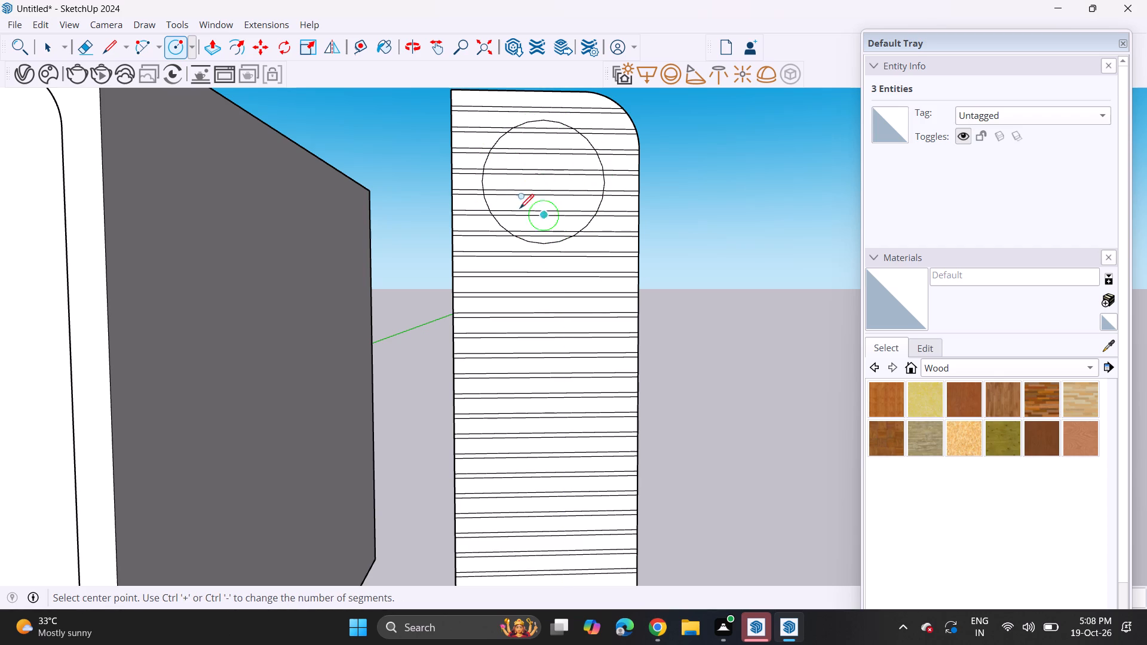
# Erase all strip lines inside the circle, leaving its outline intact.
pyautogui.click(94, 53)
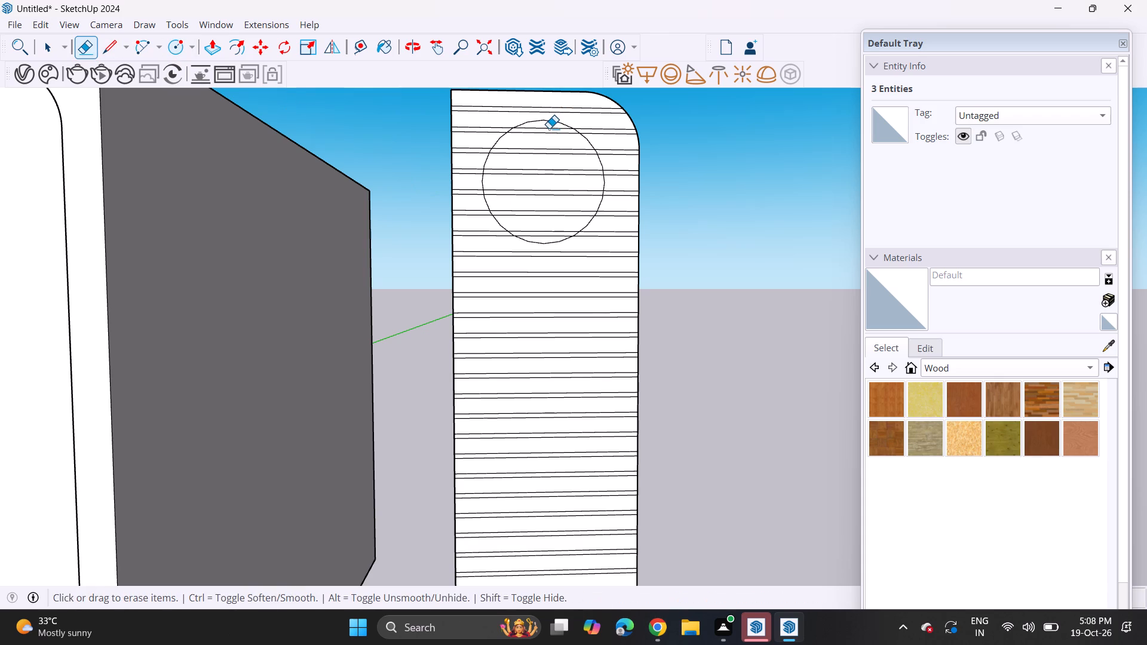
pyautogui.moveTo(549, 128); pyautogui.dragTo(544, 234)
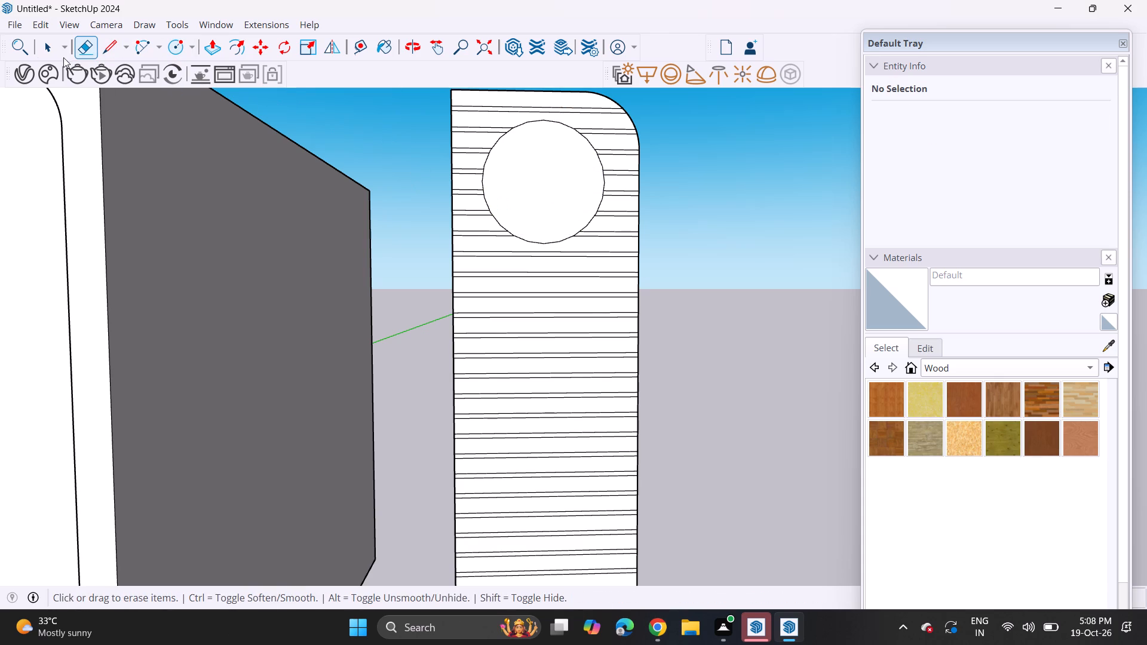
# Draw a tall rectangle on the panel below the circle, inset from both sides and ending just below the step.
pyautogui.click(191, 53)
pyautogui.click(203, 68)
pyautogui.scroll(-3, 406, 294)
pyautogui.moveTo(480, 342); pyautogui.dragTo(473, 146, button='middle')
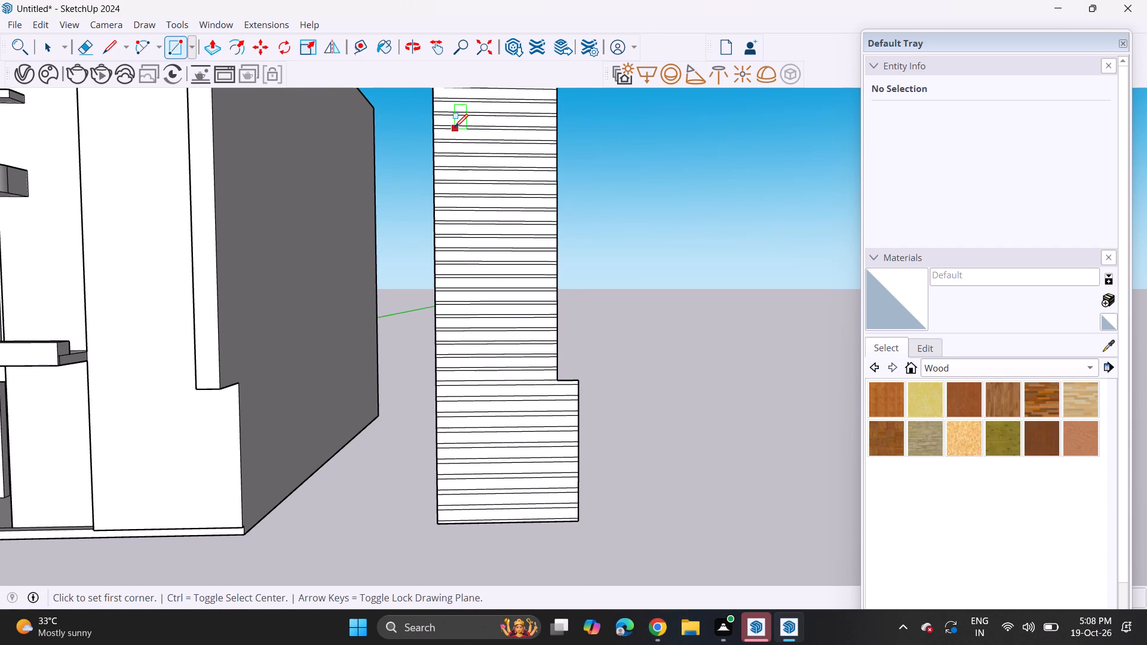
pyautogui.scroll(-3, 458, 134)
pyautogui.keyDown('shift'); pyautogui.moveTo(466, 149); pyautogui.dragTo(488, 198, button='middle'); pyautogui.keyUp('shift')
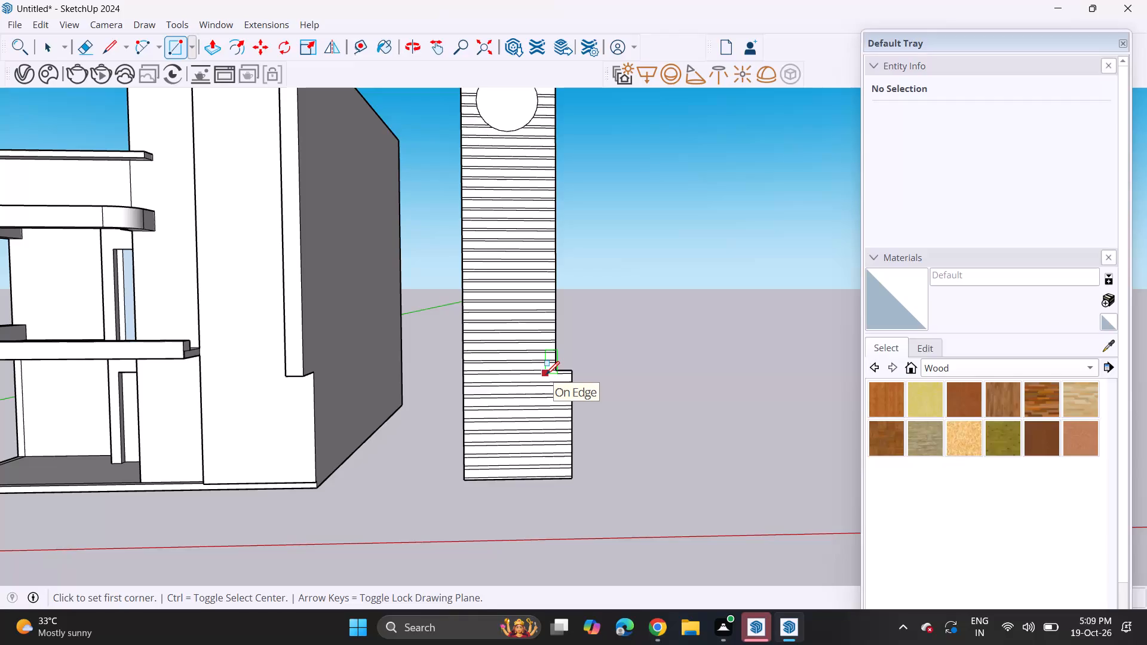
pyautogui.click(547, 374)
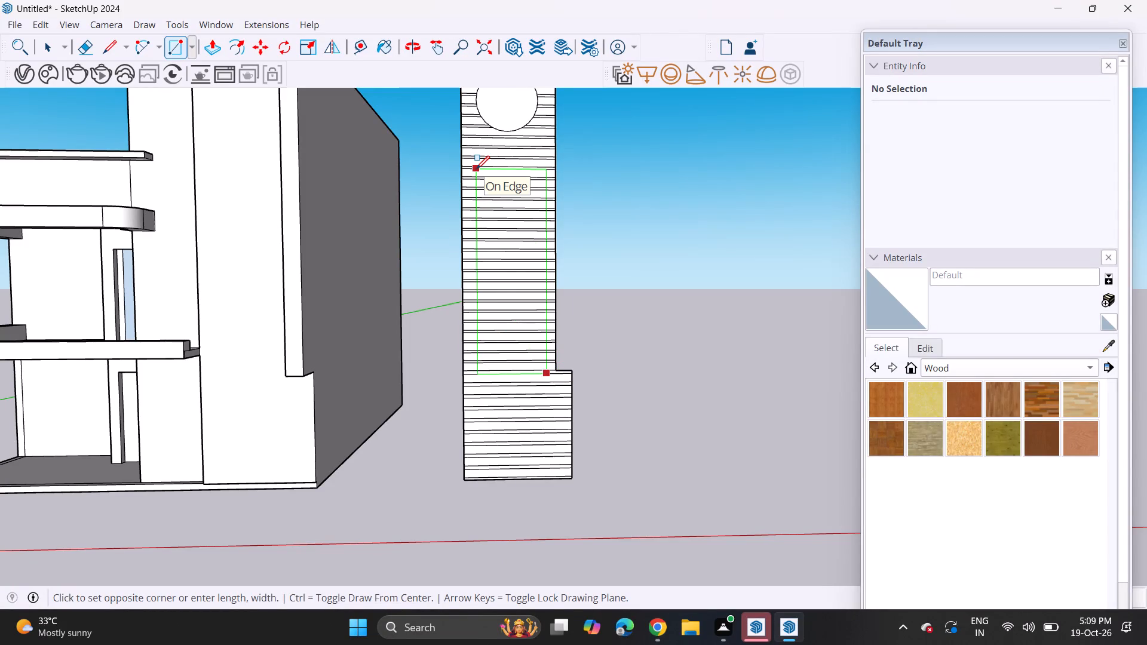
pyautogui.press('Escape')
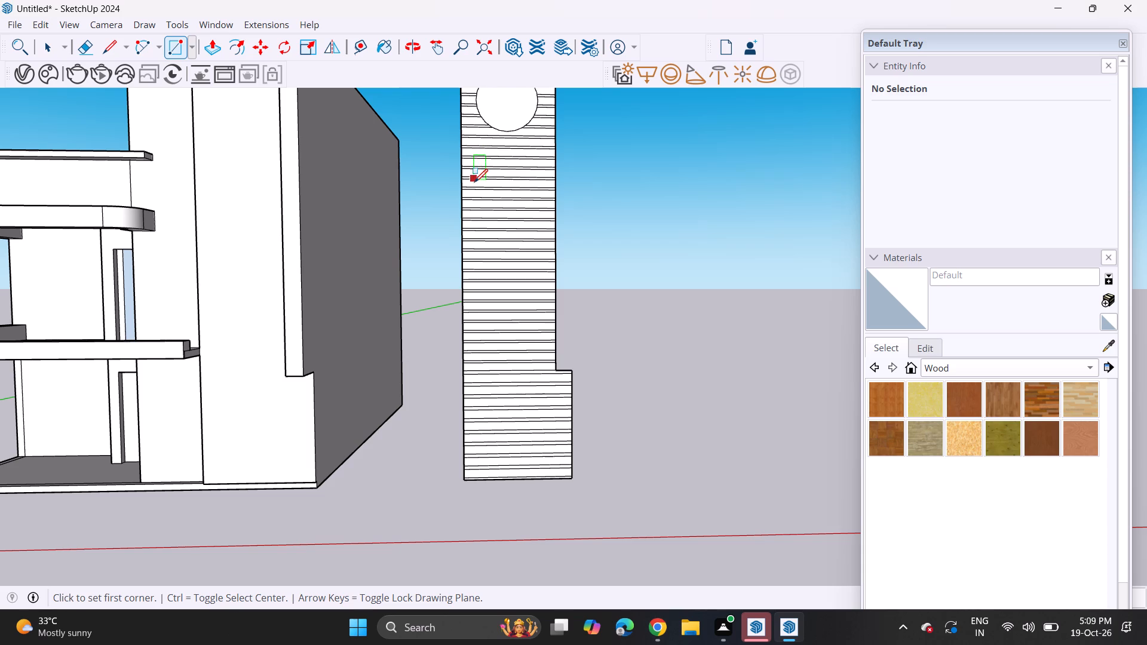
pyautogui.click(474, 185)
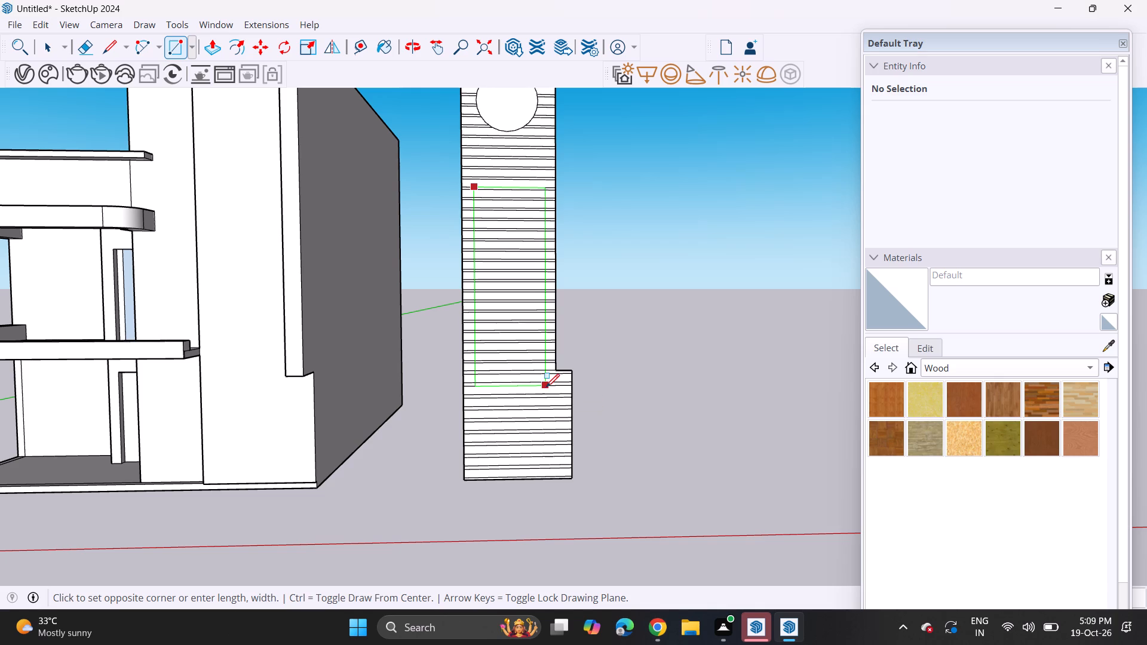
pyautogui.click(546, 387)
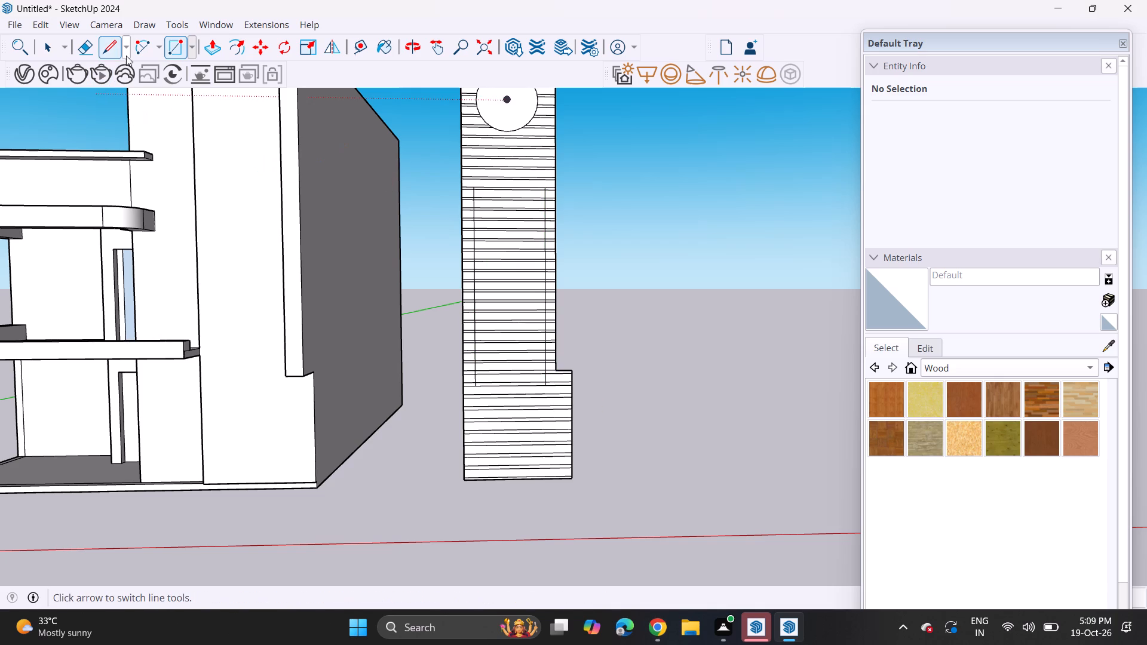
# Round the tall rectangle's ends with outward two-point arcs across its top and bottom, forming a vertical slot shape.
pyautogui.click(139, 45)
pyautogui.click(162, 59)
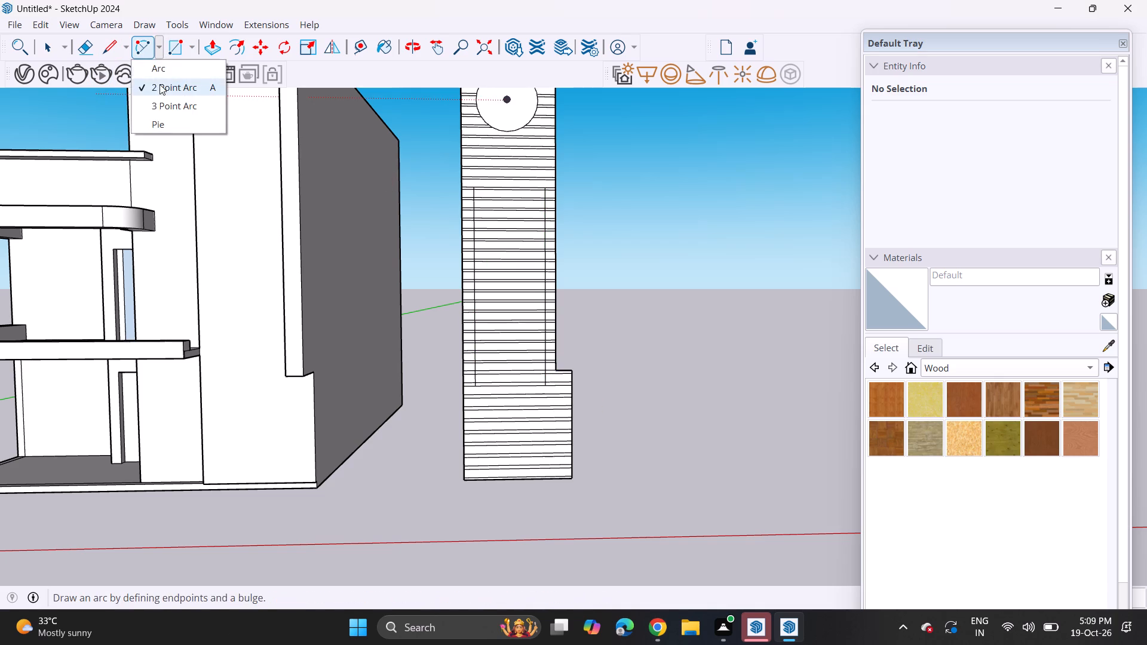
pyautogui.click(160, 84)
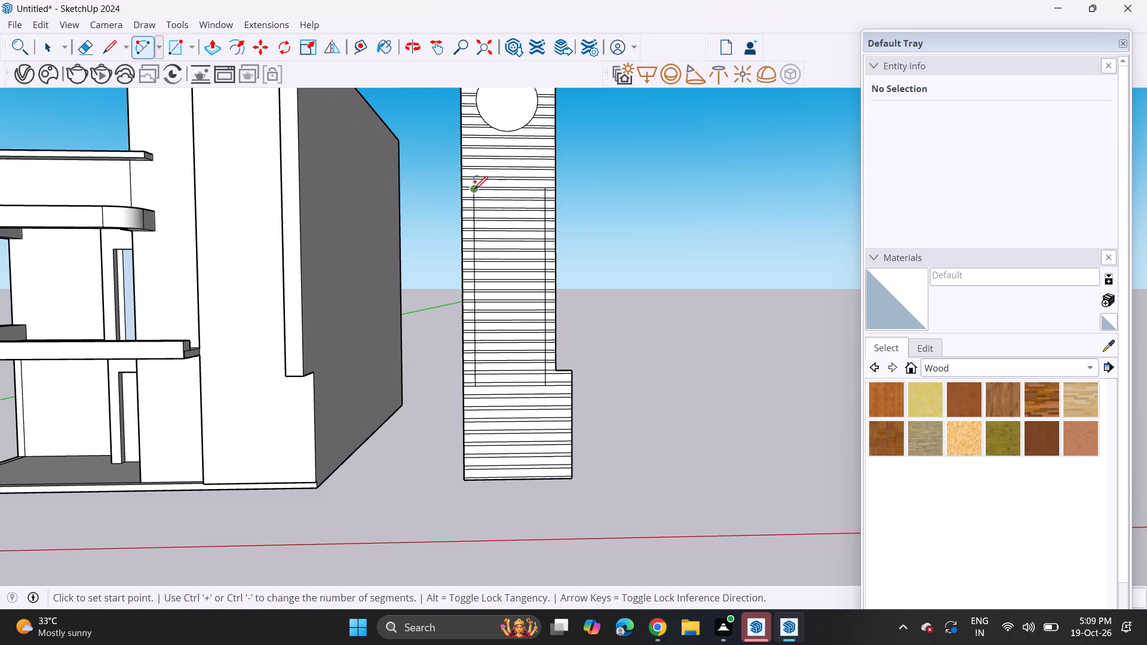
pyautogui.click(474, 189)
pyautogui.click(546, 189)
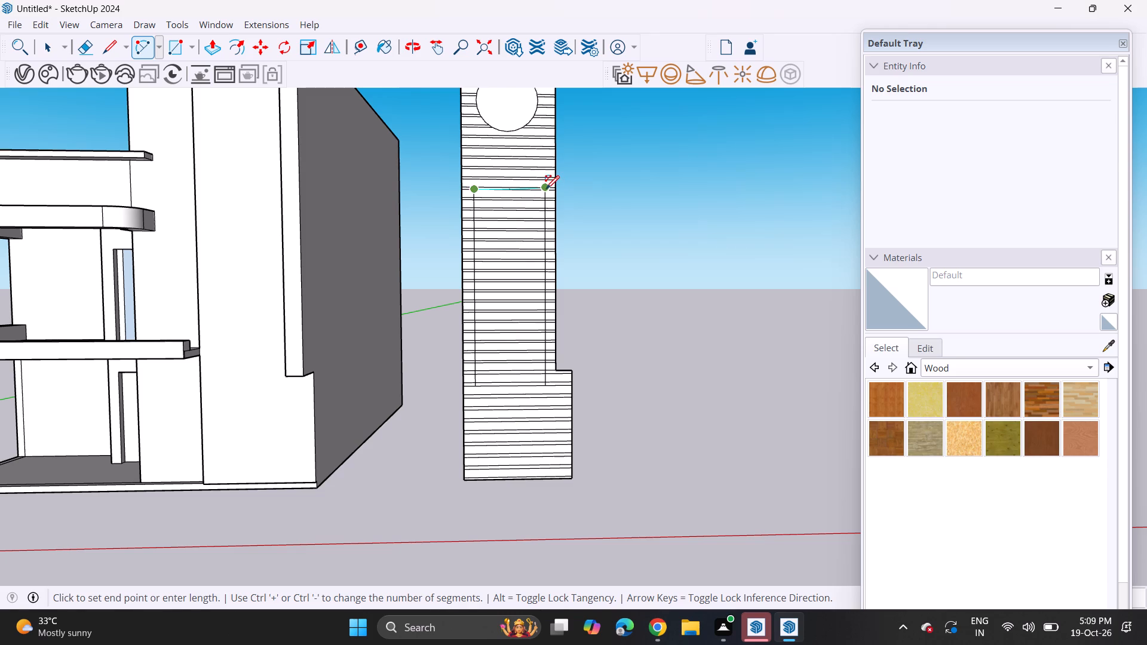
pyautogui.click(511, 156)
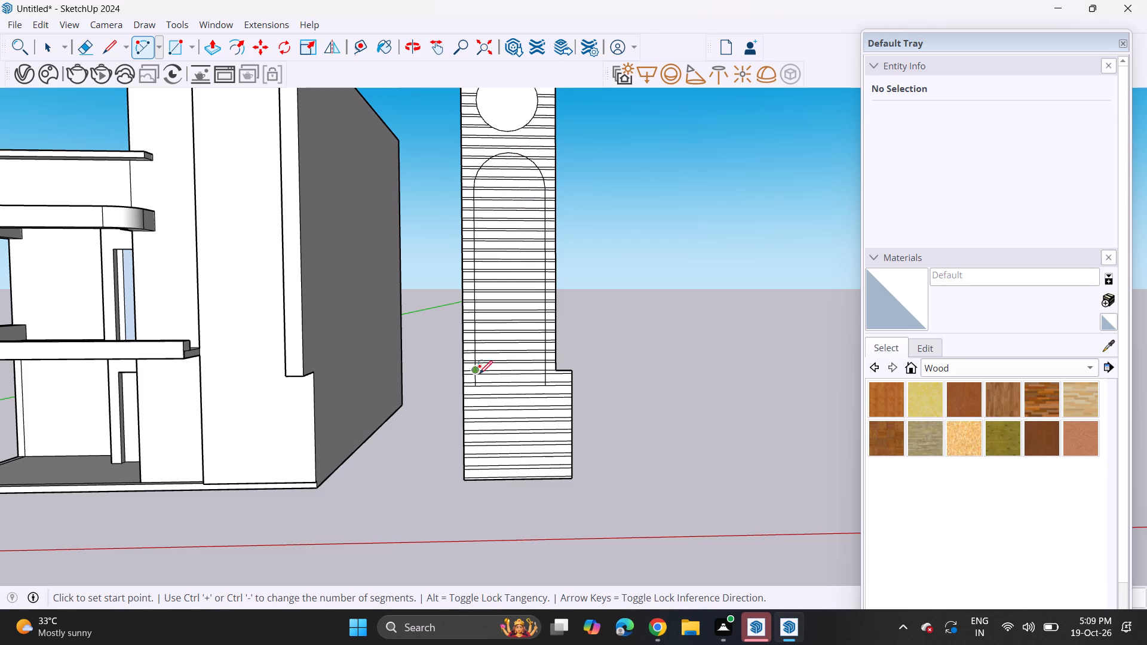
pyautogui.click(477, 389)
pyautogui.click(542, 389)
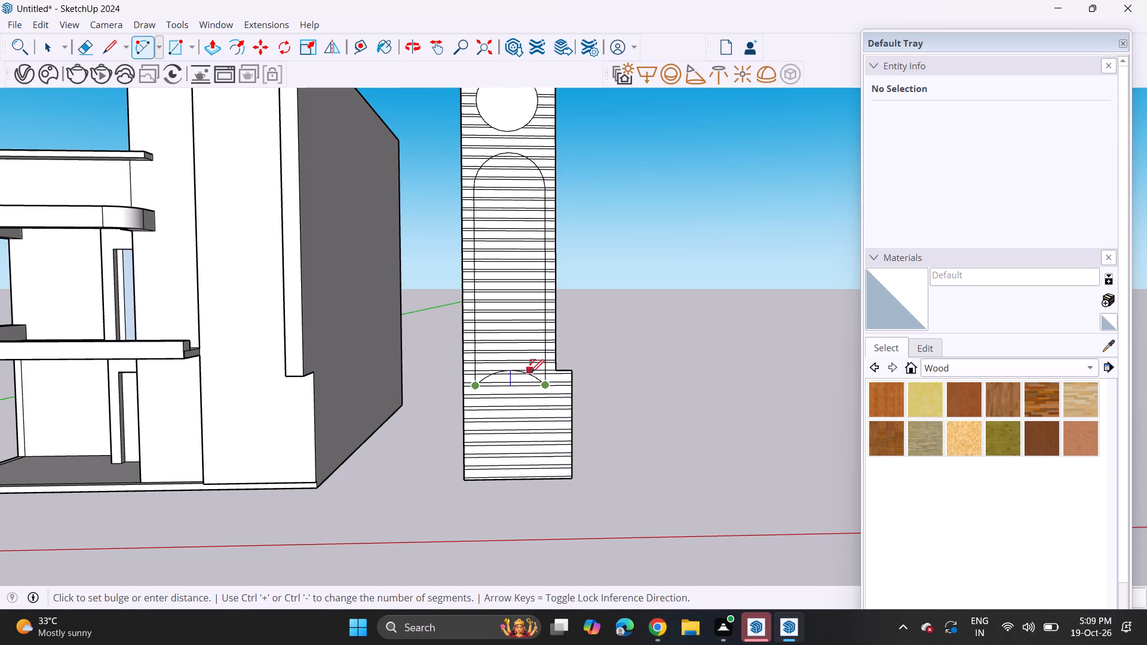
pyautogui.click(507, 422)
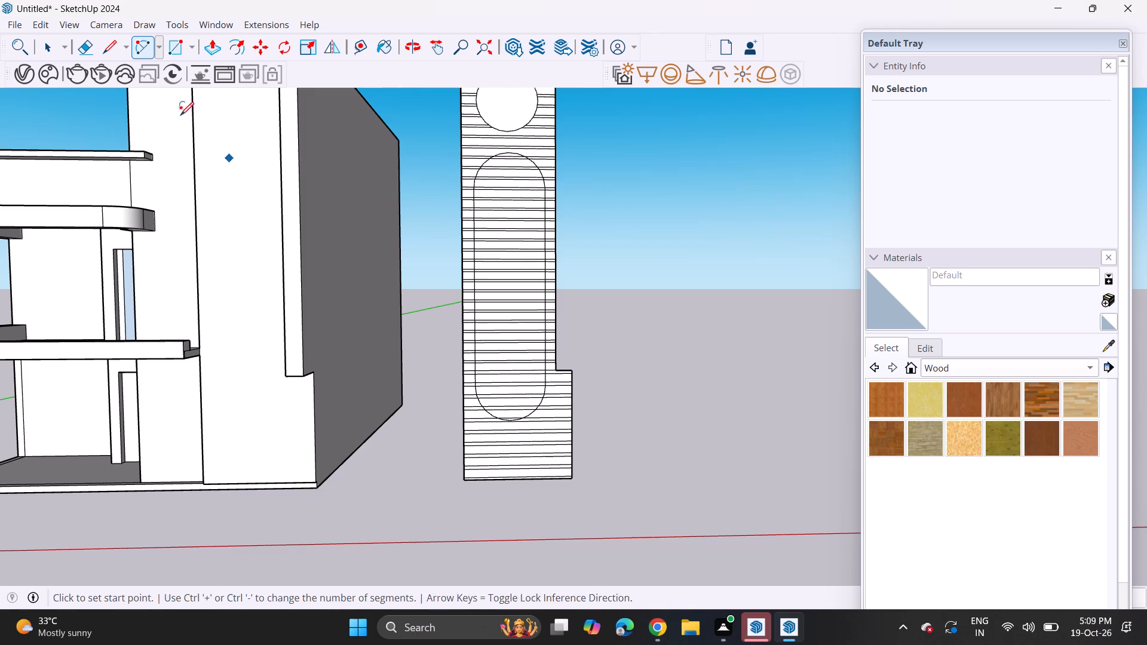
# Erase all strip lines inside the tall rounded slot, keeping its outline.
pyautogui.click(88, 39)
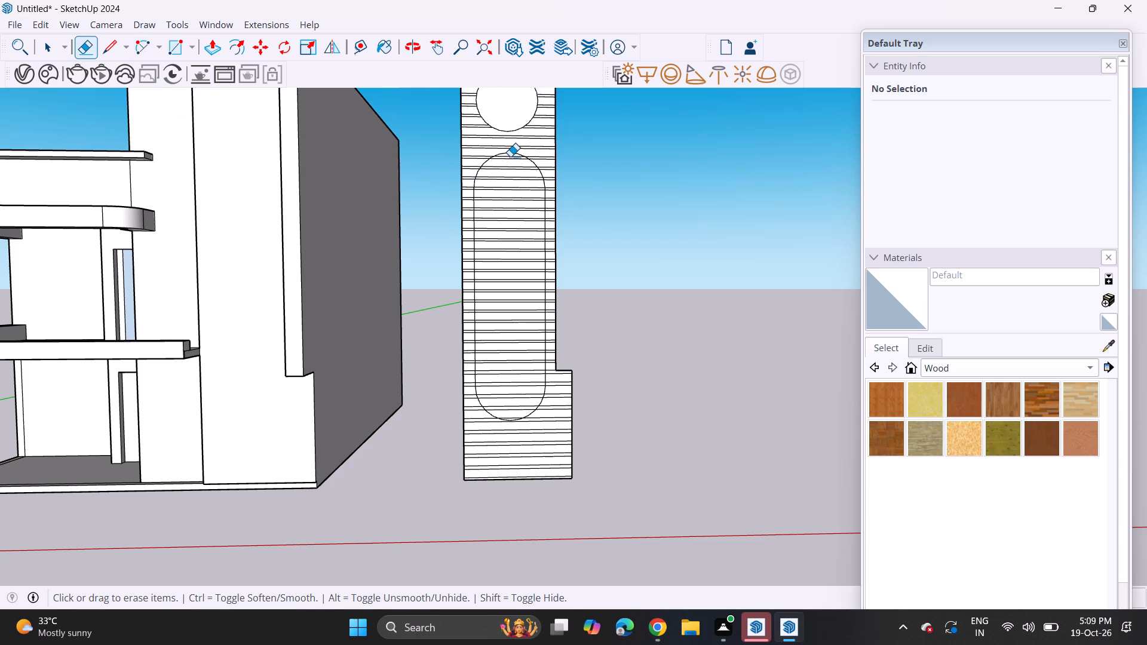
pyautogui.moveTo(510, 156); pyautogui.dragTo(513, 409)
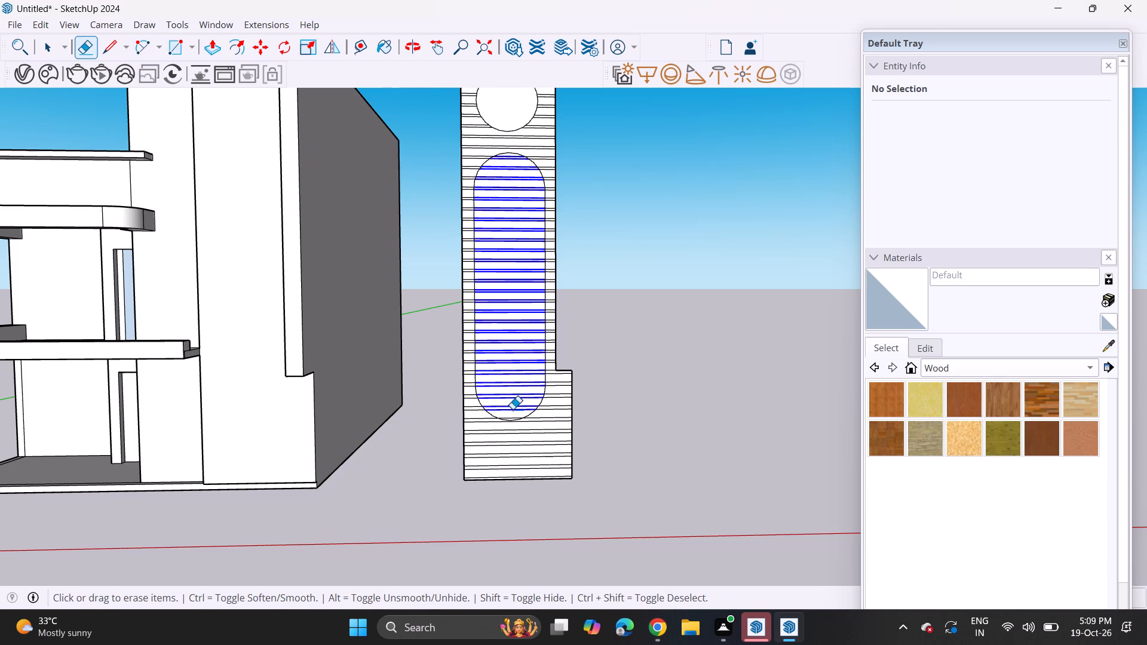
pyautogui.moveTo(513, 409); pyautogui.dragTo(513, 417)
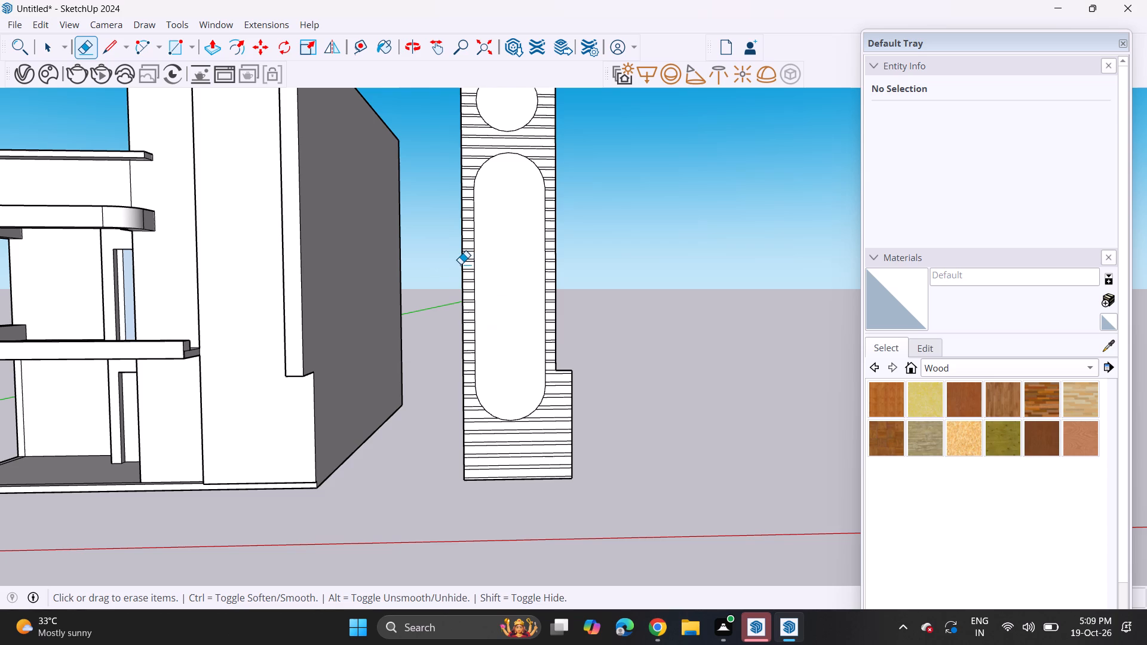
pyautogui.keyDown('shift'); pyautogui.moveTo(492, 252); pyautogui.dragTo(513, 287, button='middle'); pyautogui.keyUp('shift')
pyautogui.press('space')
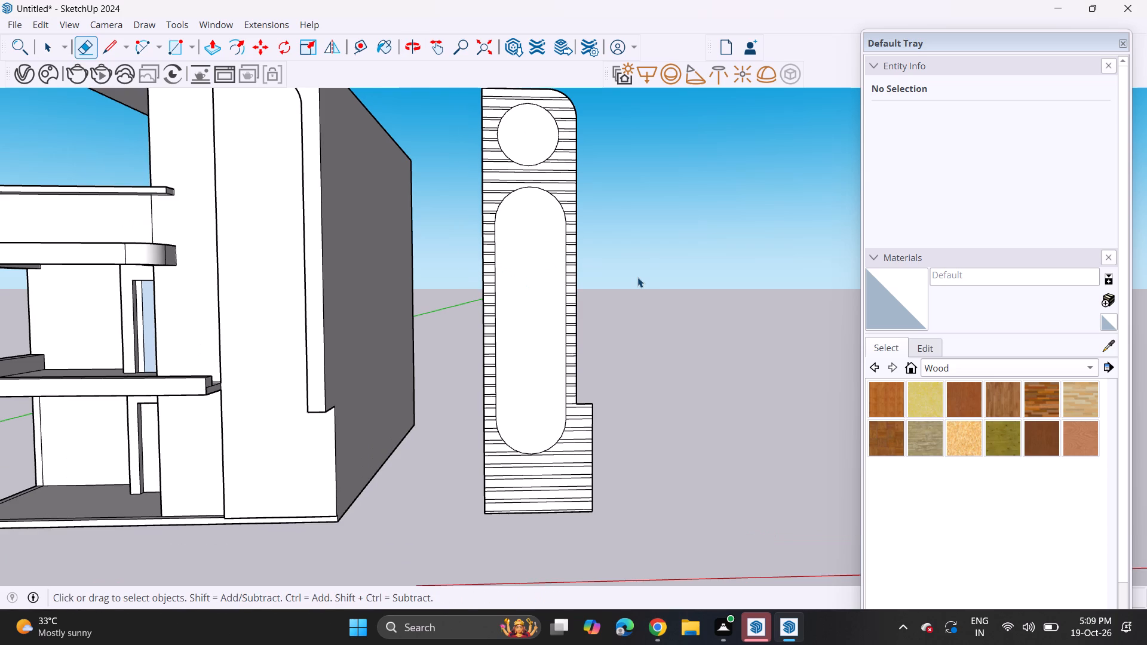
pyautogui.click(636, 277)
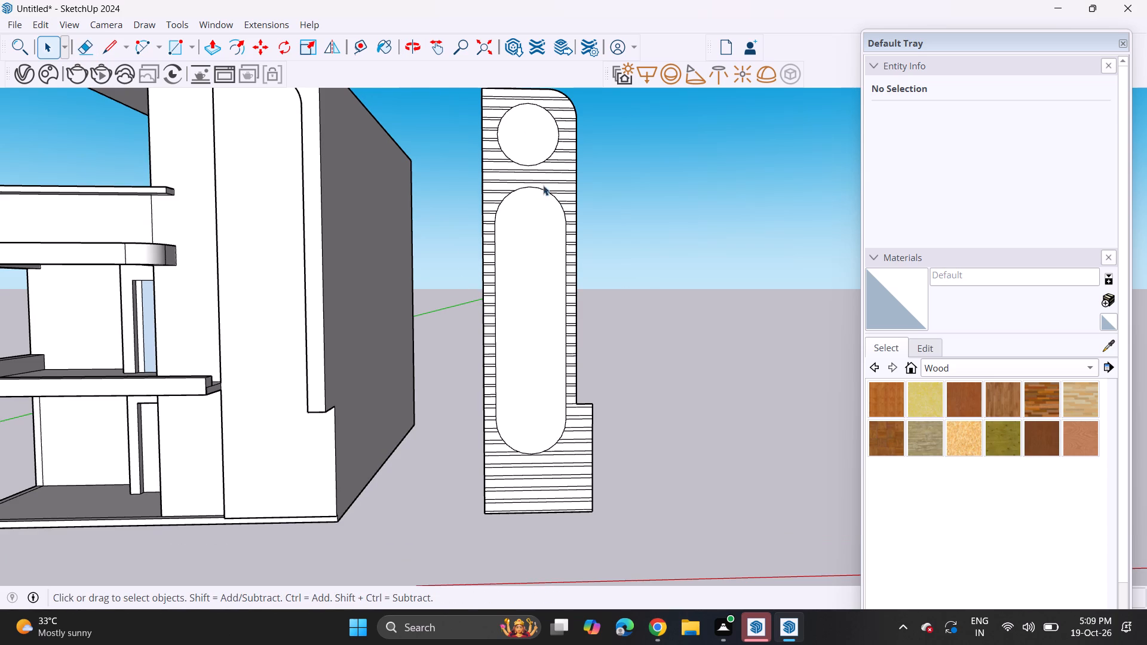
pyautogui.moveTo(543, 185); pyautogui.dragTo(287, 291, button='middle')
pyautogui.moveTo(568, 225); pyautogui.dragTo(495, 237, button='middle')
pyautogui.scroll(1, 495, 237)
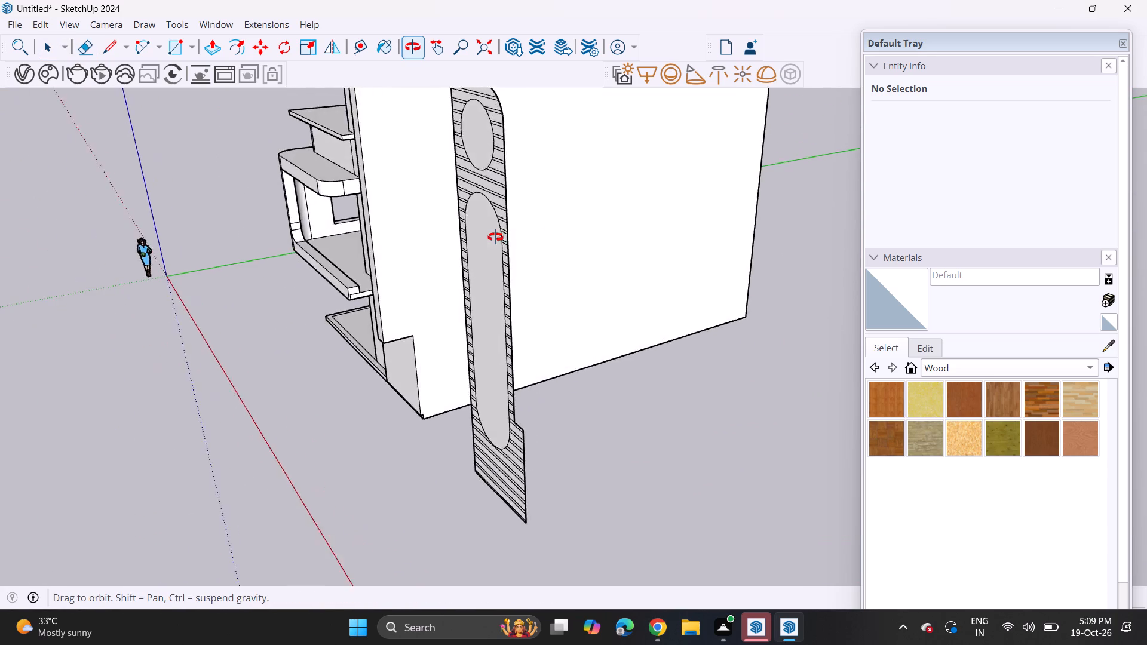
# Set the outline edges of the circle on the striped panel to smooth, leaving them unsoftened.
pyautogui.moveTo(495, 237); pyautogui.dragTo(534, 190, button='middle')
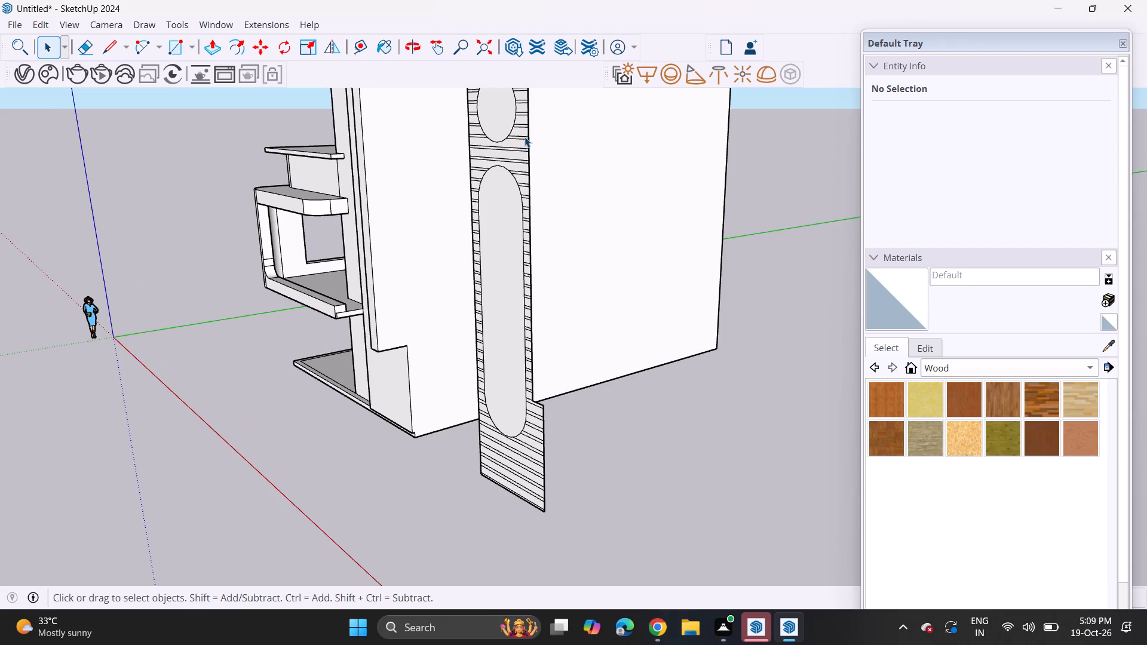
pyautogui.keyDown('shift'); pyautogui.moveTo(522, 137); pyautogui.dragTo(511, 308, button='middle'); pyautogui.keyUp('shift')
pyautogui.scroll(5, 518, 232)
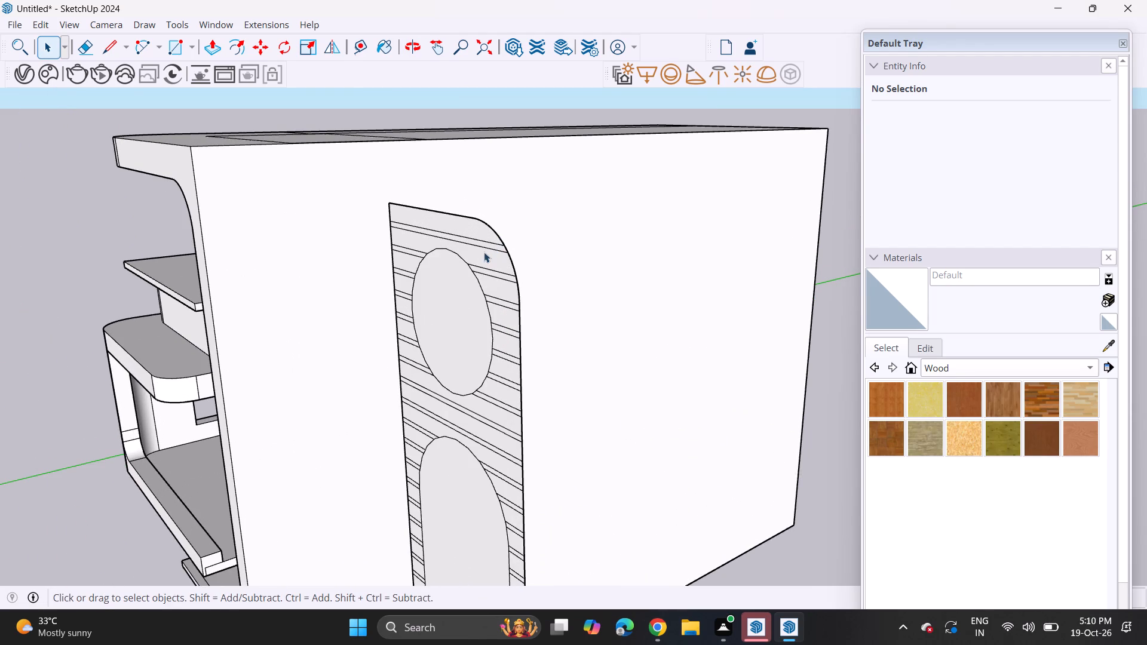
pyautogui.scroll(4, 461, 255)
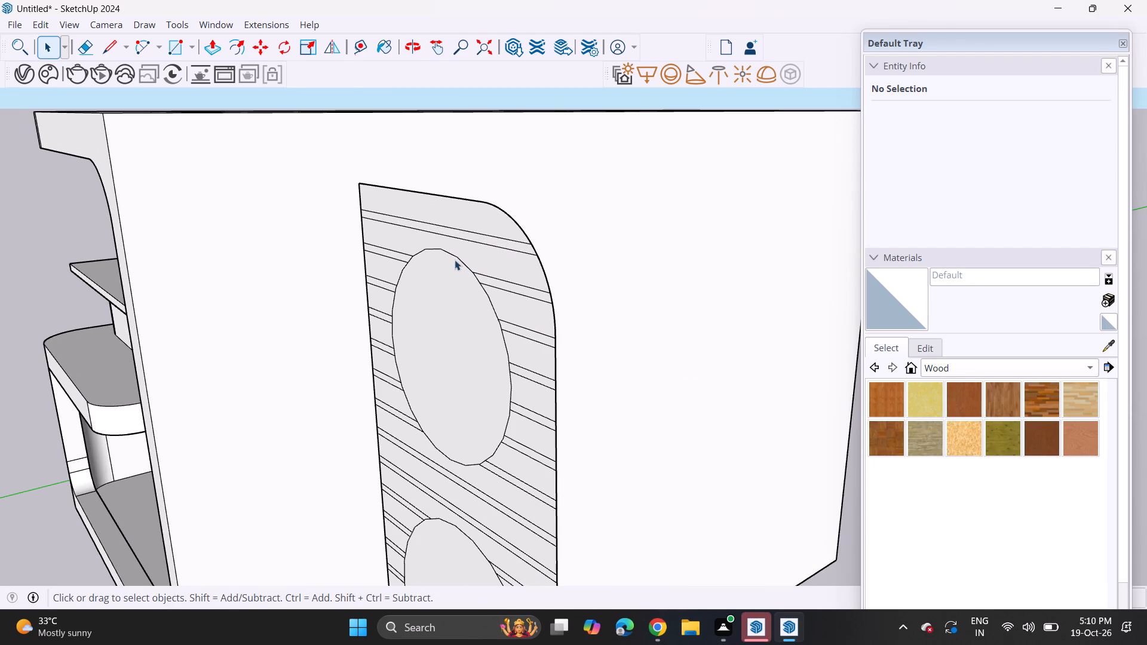
pyautogui.click(456, 259)
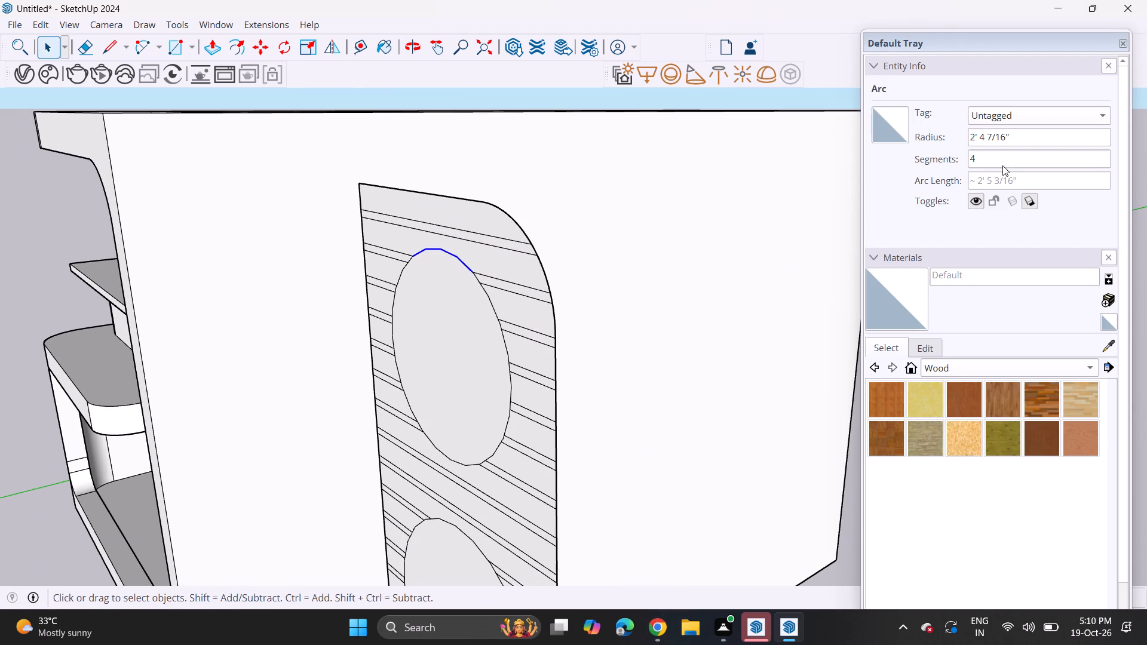
pyautogui.doubleClick(457, 330)
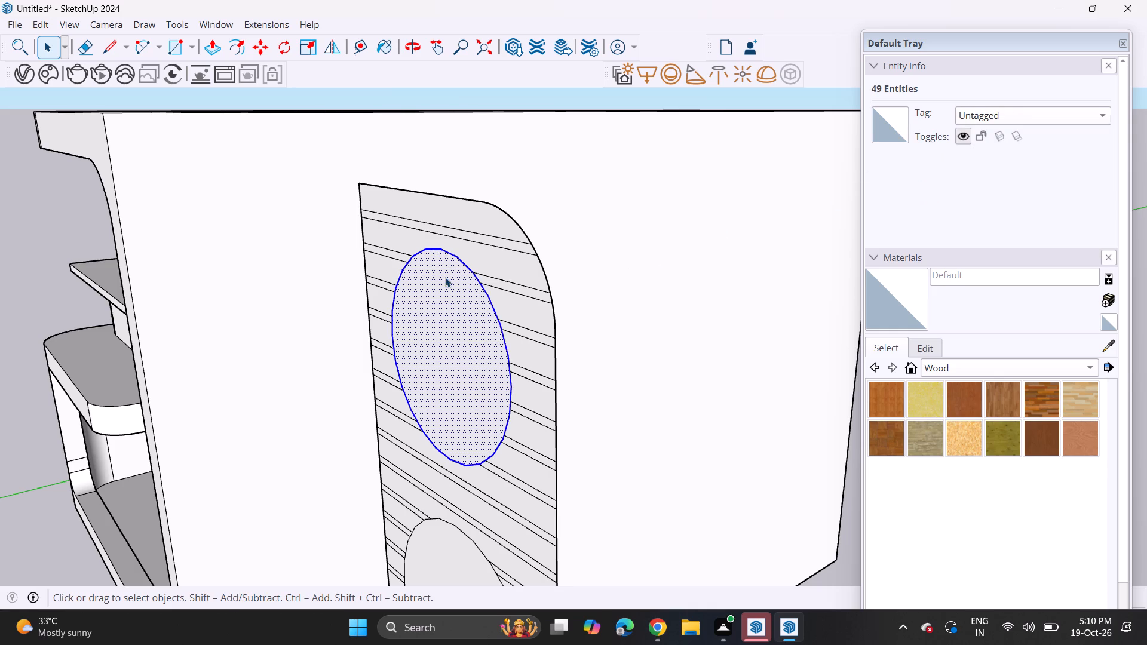
pyautogui.keyDown('ctrl'); pyautogui.keyDown('shift'); pyautogui.click(445, 342); pyautogui.keyUp('shift'); pyautogui.keyUp('ctrl')
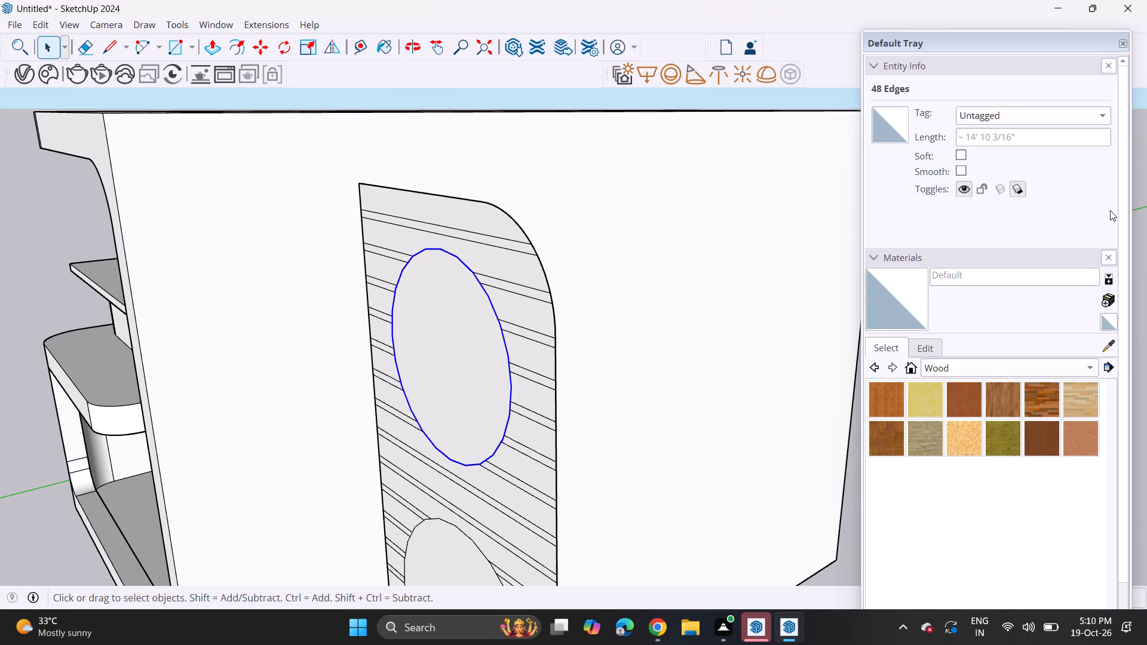
pyautogui.click(989, 124)
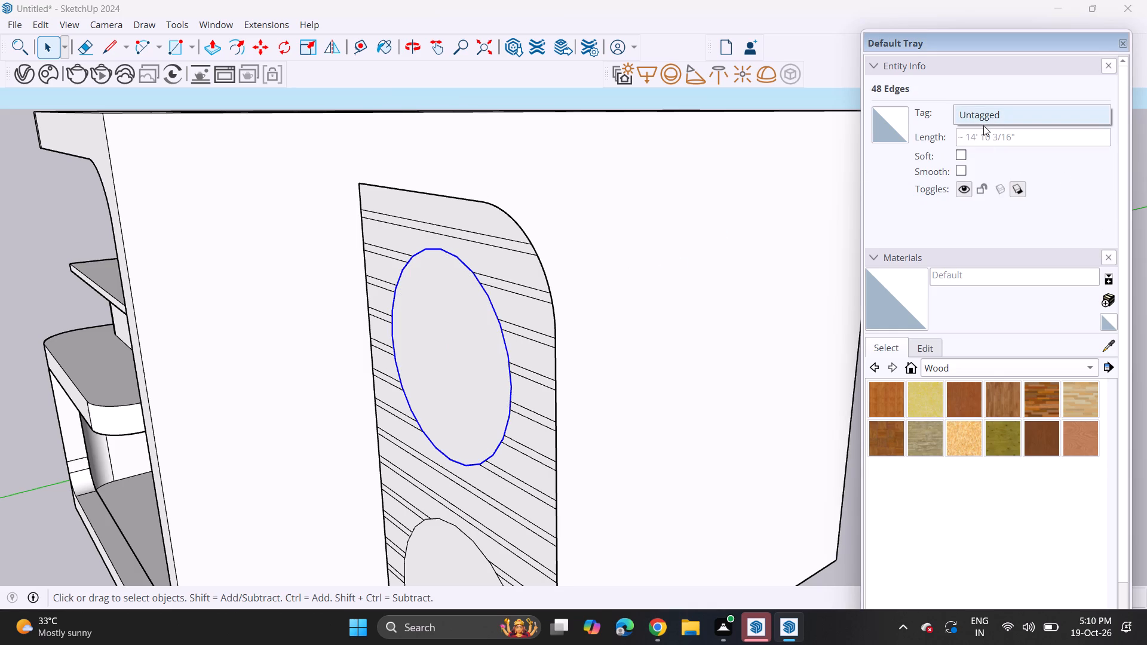
pyautogui.click(959, 151)
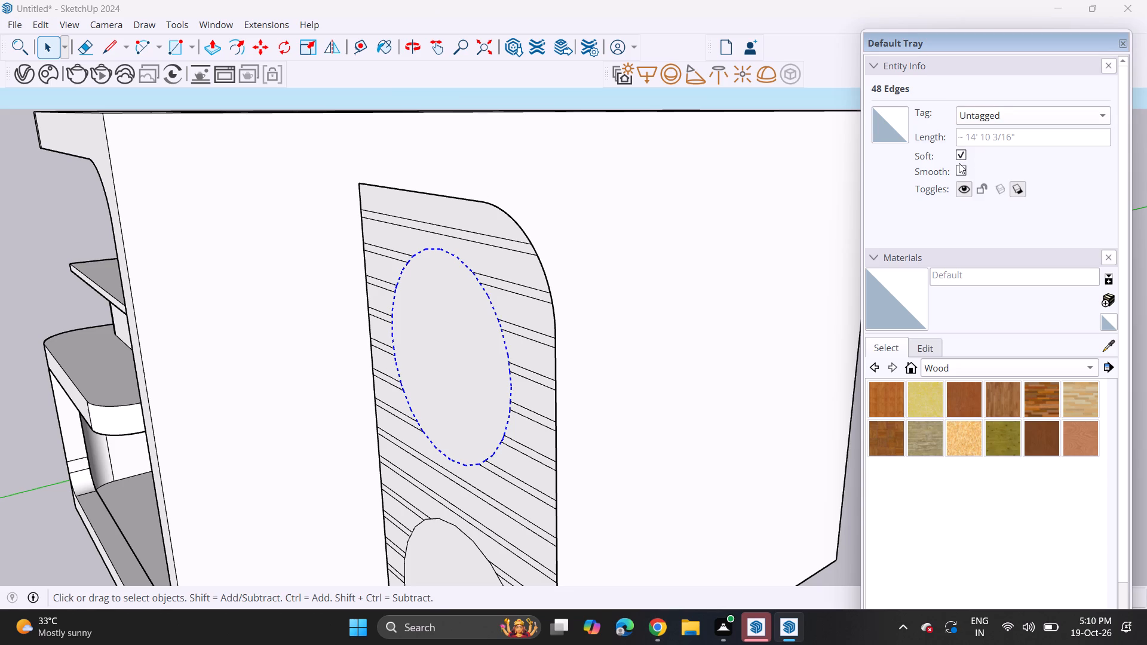
pyautogui.click(960, 172)
pyautogui.click(965, 156)
pyautogui.click(961, 173)
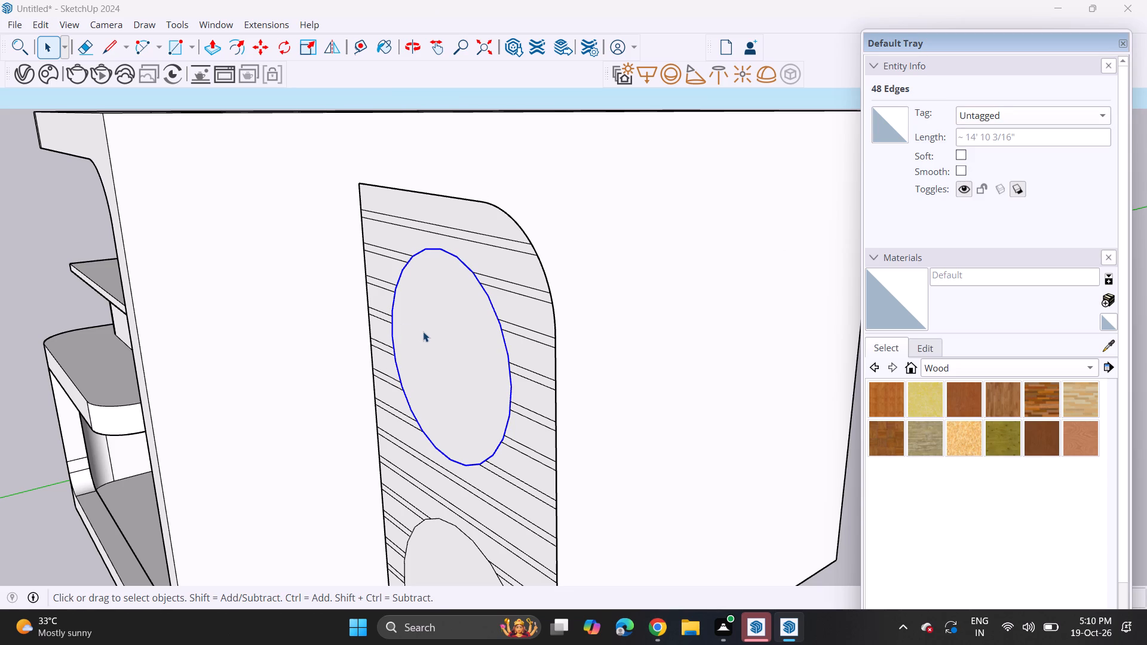
pyautogui.press('space')
pyautogui.click(474, 106)
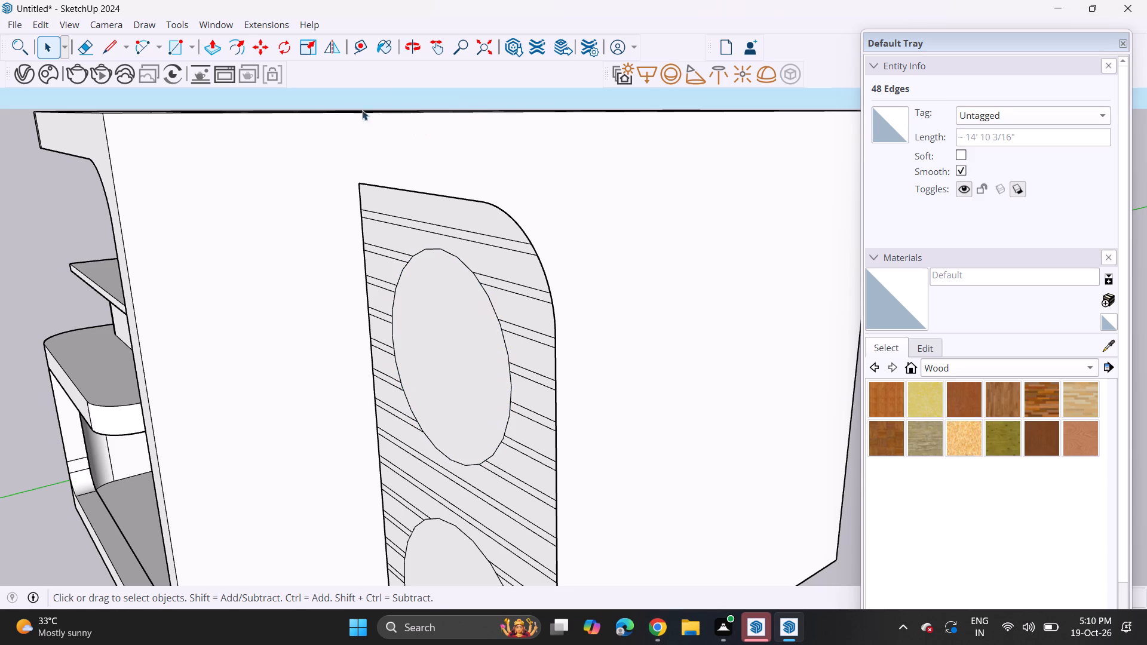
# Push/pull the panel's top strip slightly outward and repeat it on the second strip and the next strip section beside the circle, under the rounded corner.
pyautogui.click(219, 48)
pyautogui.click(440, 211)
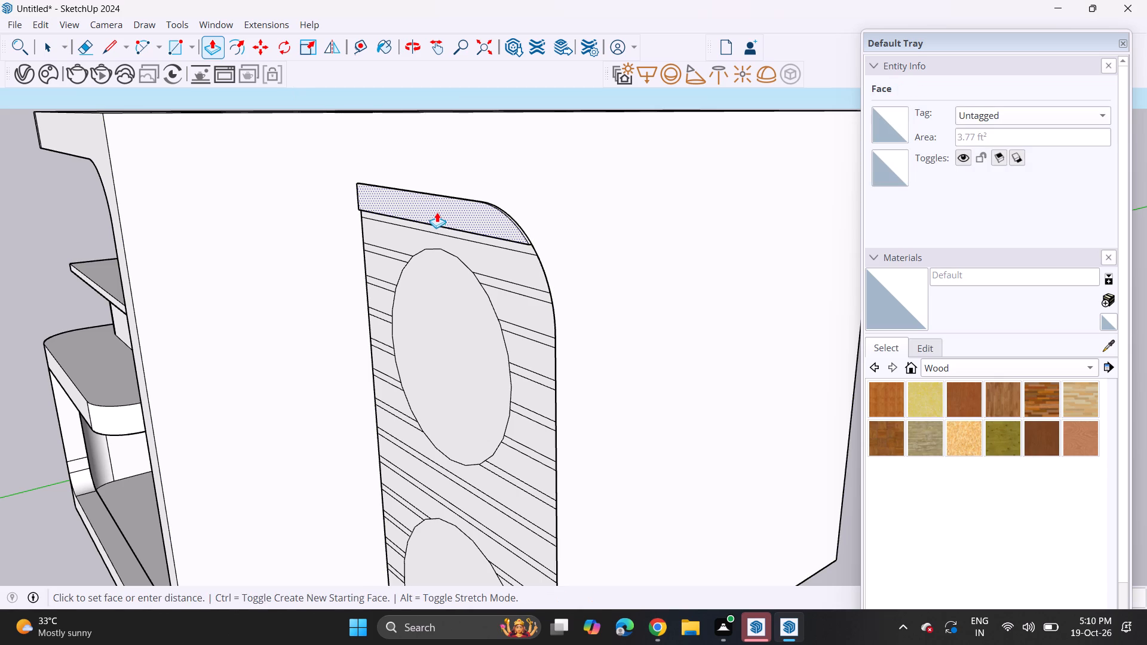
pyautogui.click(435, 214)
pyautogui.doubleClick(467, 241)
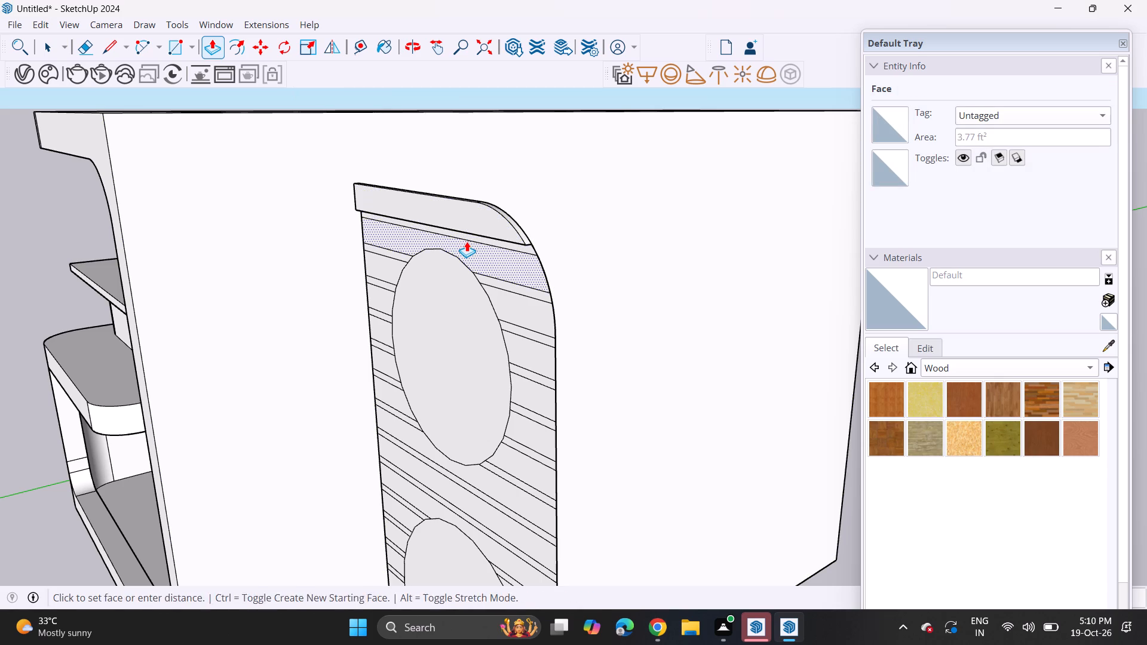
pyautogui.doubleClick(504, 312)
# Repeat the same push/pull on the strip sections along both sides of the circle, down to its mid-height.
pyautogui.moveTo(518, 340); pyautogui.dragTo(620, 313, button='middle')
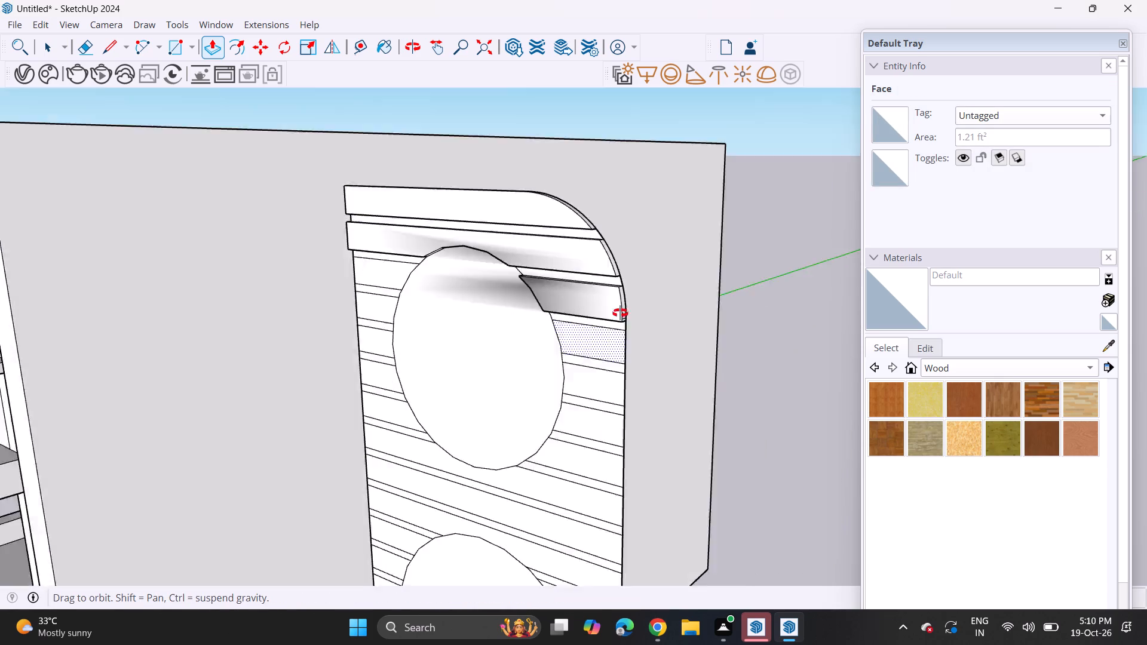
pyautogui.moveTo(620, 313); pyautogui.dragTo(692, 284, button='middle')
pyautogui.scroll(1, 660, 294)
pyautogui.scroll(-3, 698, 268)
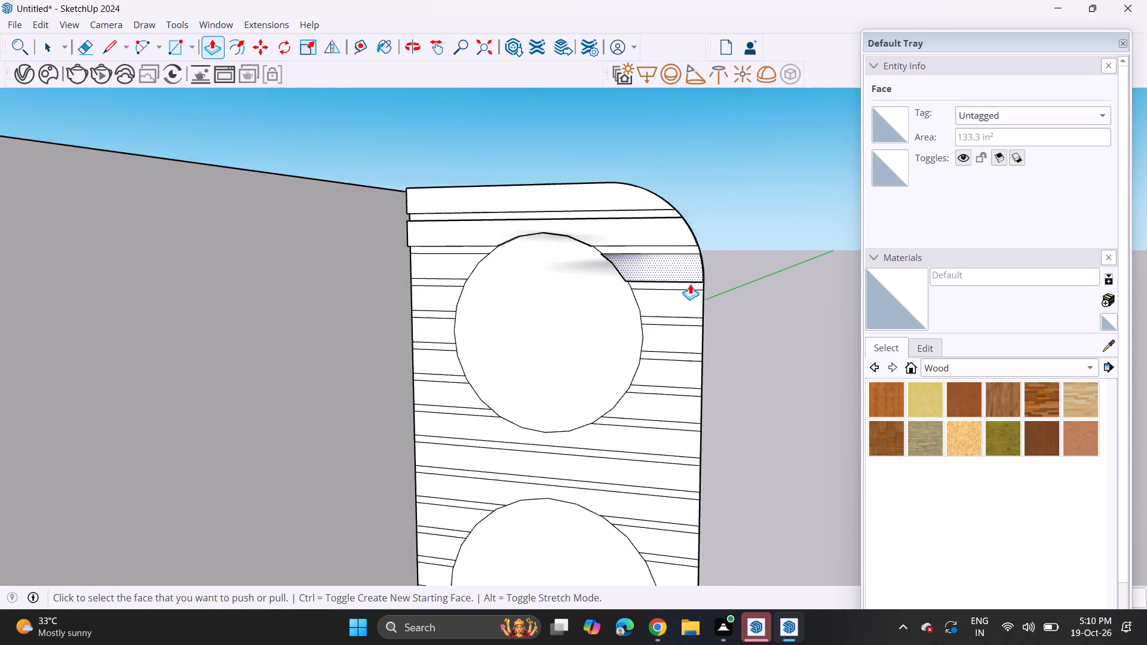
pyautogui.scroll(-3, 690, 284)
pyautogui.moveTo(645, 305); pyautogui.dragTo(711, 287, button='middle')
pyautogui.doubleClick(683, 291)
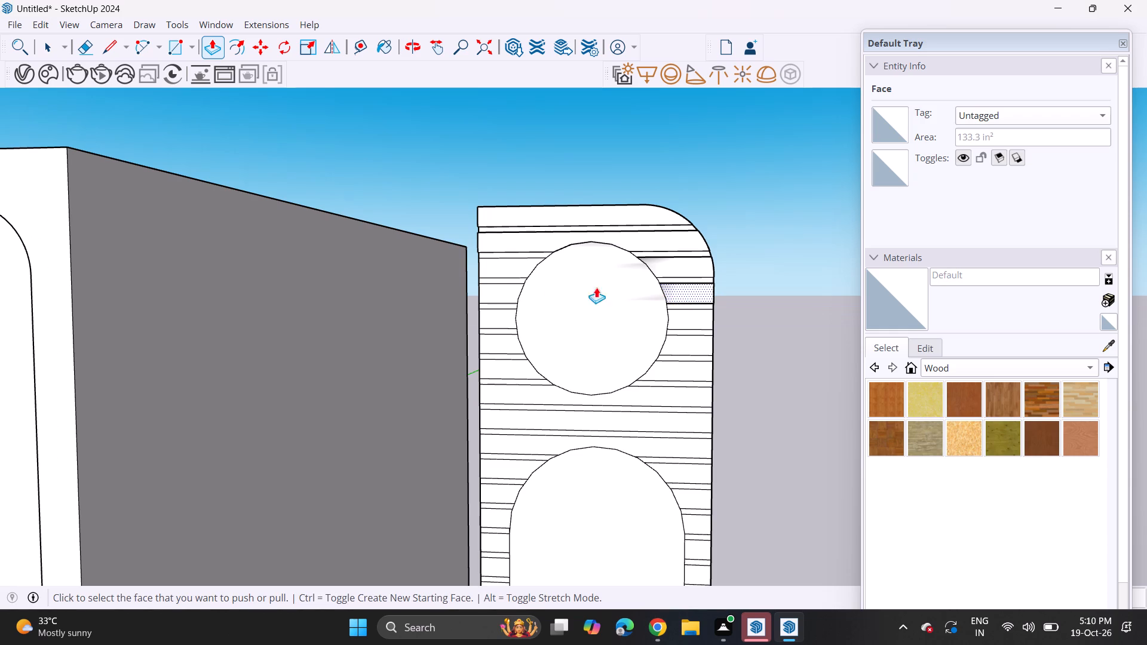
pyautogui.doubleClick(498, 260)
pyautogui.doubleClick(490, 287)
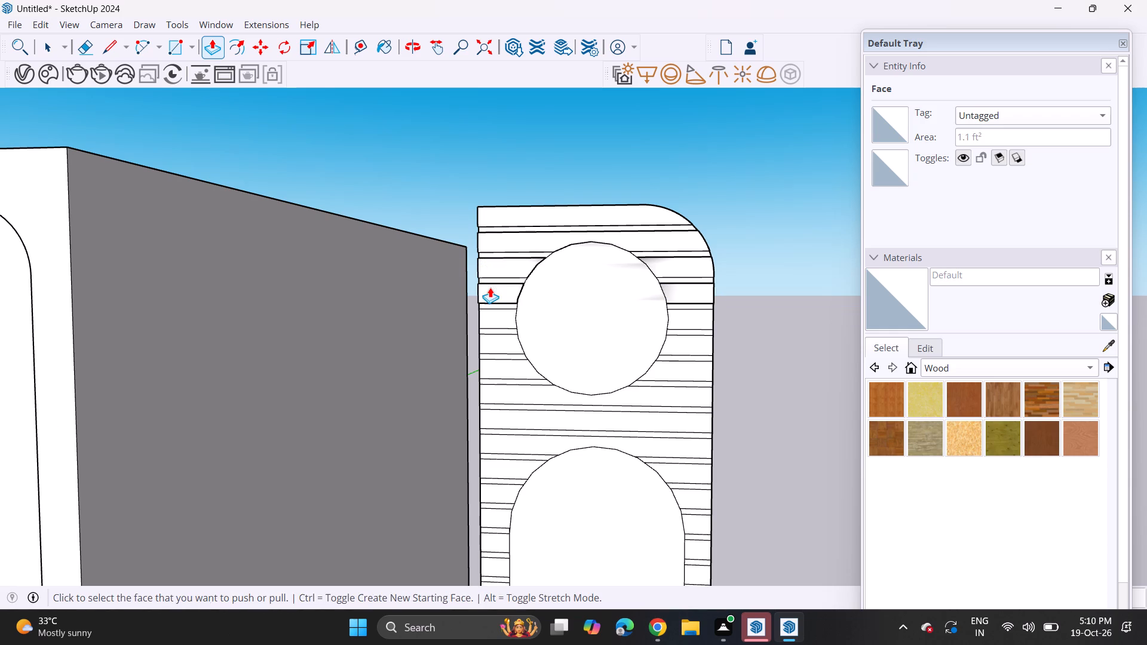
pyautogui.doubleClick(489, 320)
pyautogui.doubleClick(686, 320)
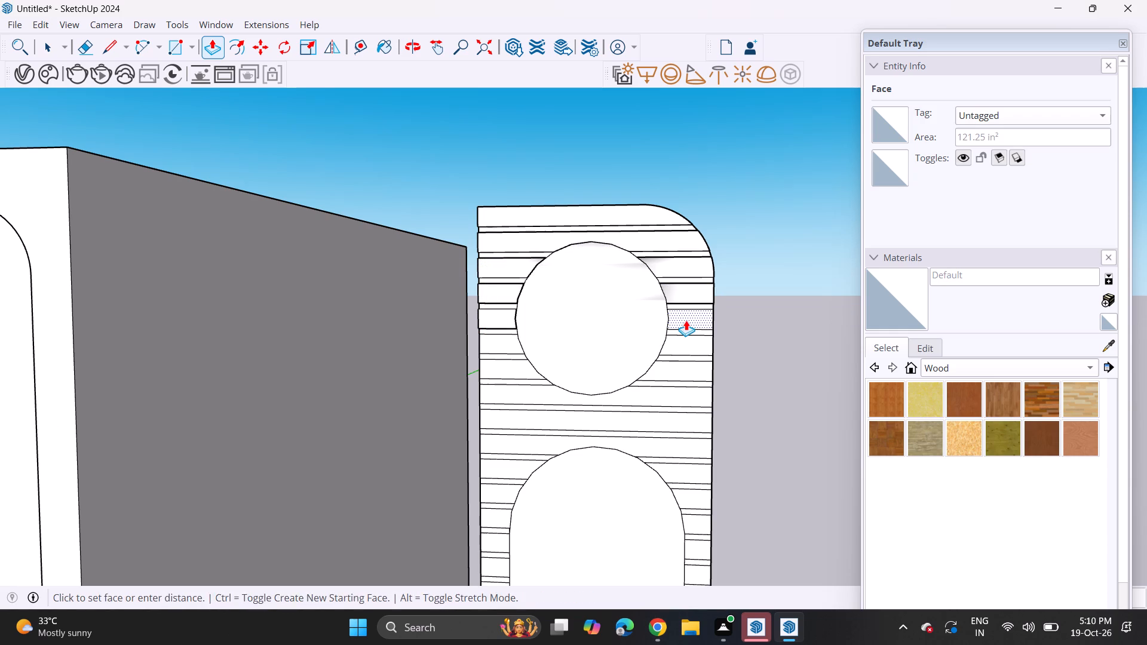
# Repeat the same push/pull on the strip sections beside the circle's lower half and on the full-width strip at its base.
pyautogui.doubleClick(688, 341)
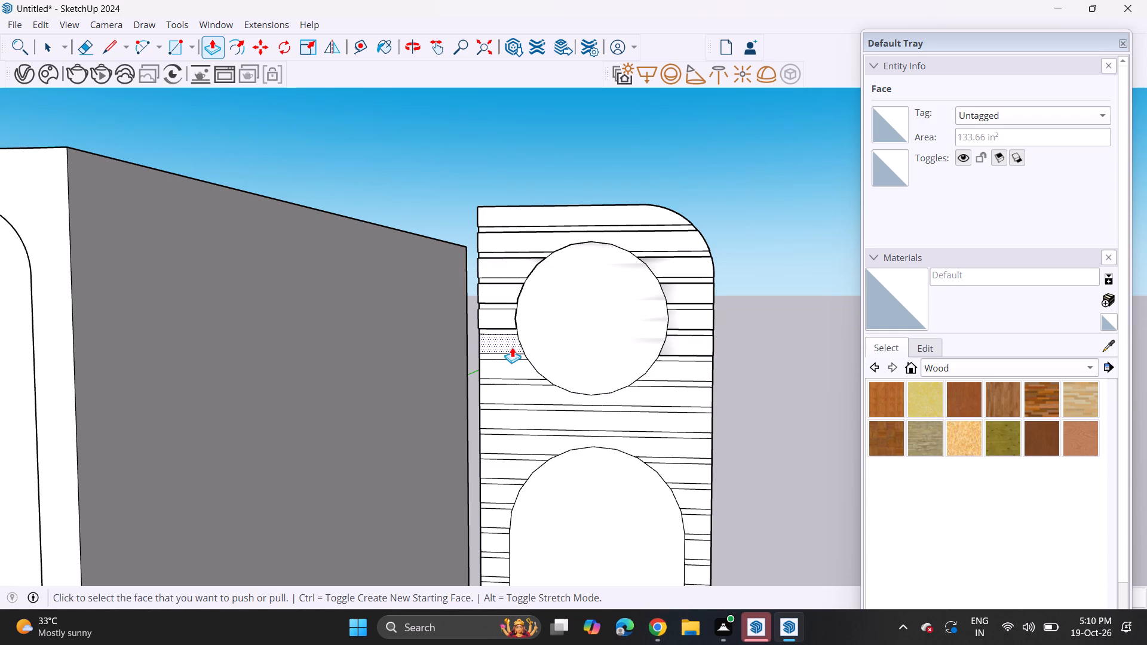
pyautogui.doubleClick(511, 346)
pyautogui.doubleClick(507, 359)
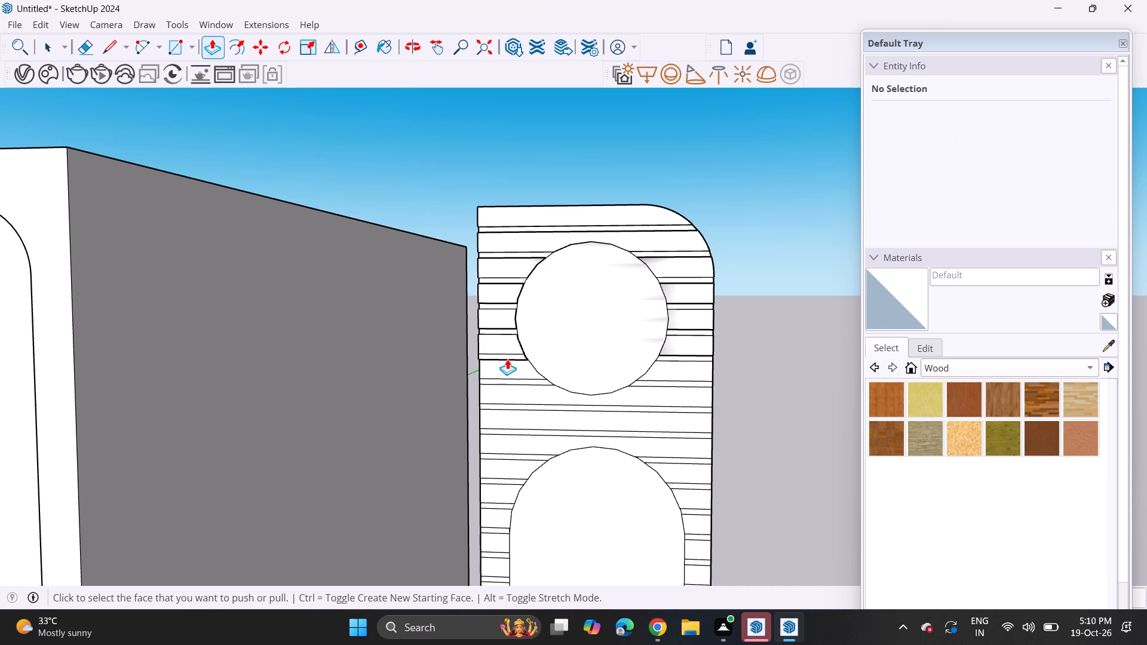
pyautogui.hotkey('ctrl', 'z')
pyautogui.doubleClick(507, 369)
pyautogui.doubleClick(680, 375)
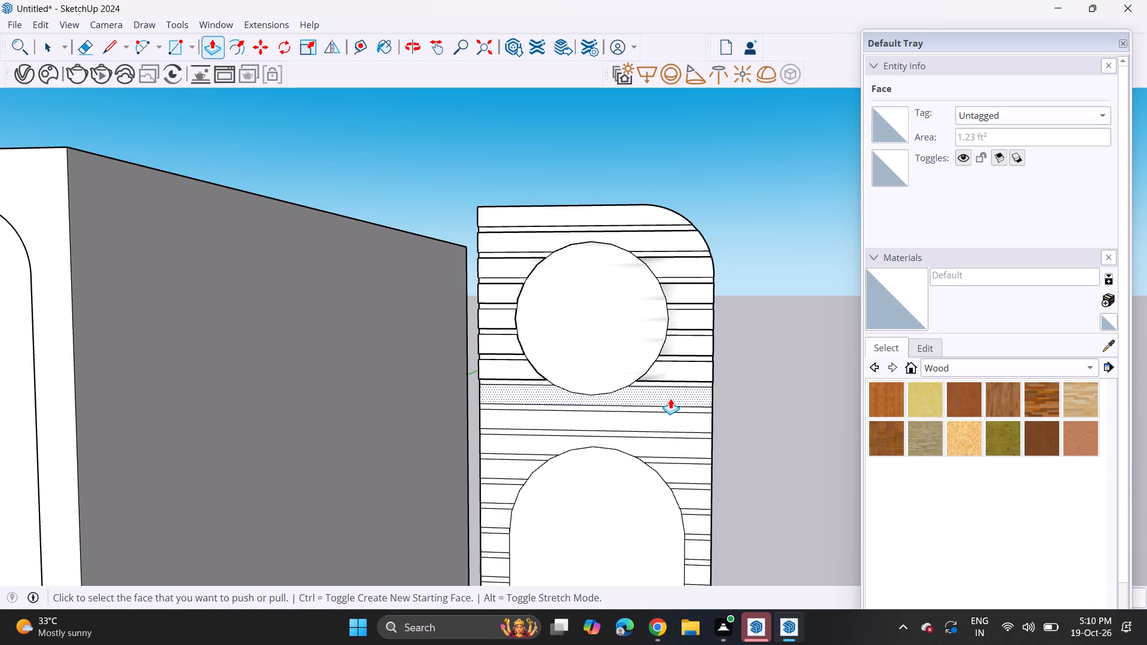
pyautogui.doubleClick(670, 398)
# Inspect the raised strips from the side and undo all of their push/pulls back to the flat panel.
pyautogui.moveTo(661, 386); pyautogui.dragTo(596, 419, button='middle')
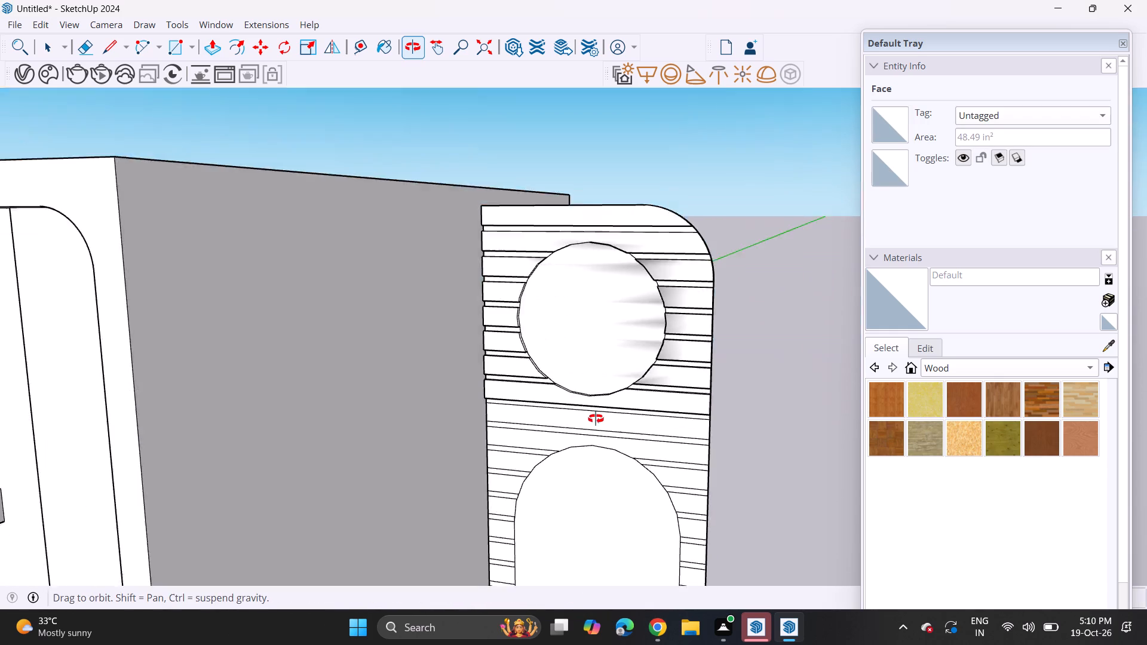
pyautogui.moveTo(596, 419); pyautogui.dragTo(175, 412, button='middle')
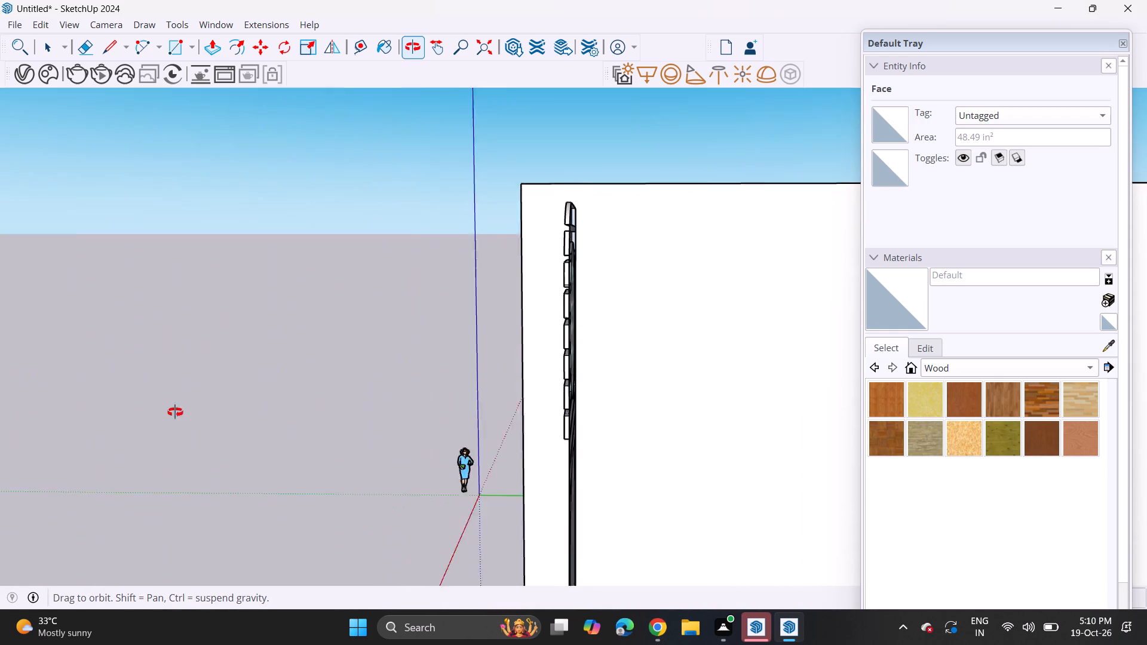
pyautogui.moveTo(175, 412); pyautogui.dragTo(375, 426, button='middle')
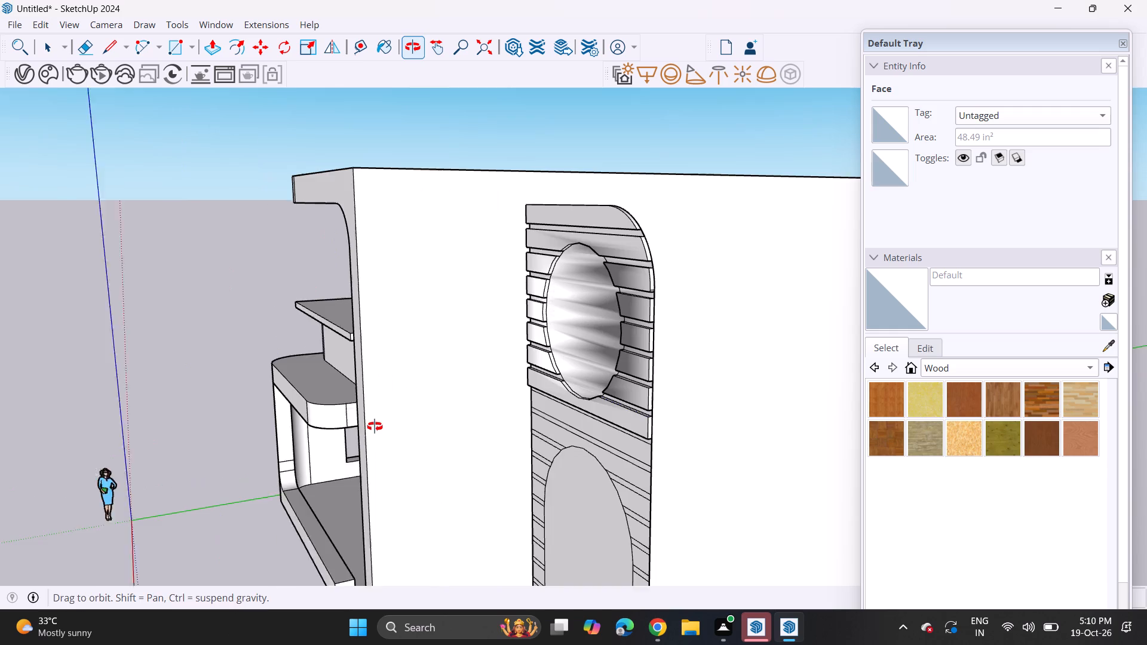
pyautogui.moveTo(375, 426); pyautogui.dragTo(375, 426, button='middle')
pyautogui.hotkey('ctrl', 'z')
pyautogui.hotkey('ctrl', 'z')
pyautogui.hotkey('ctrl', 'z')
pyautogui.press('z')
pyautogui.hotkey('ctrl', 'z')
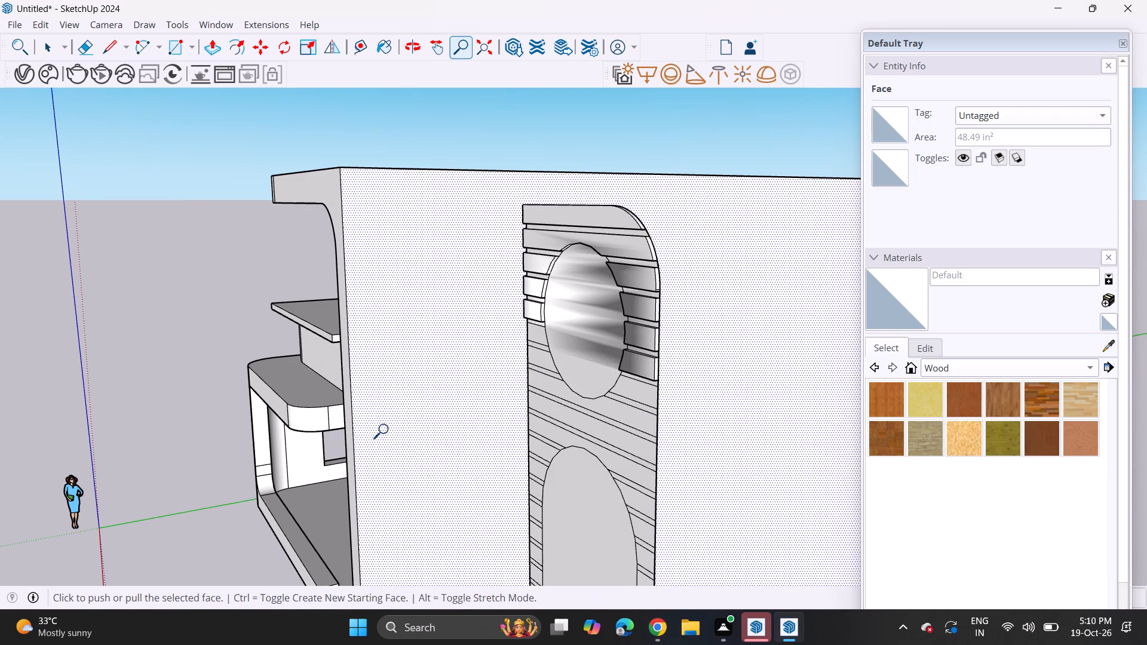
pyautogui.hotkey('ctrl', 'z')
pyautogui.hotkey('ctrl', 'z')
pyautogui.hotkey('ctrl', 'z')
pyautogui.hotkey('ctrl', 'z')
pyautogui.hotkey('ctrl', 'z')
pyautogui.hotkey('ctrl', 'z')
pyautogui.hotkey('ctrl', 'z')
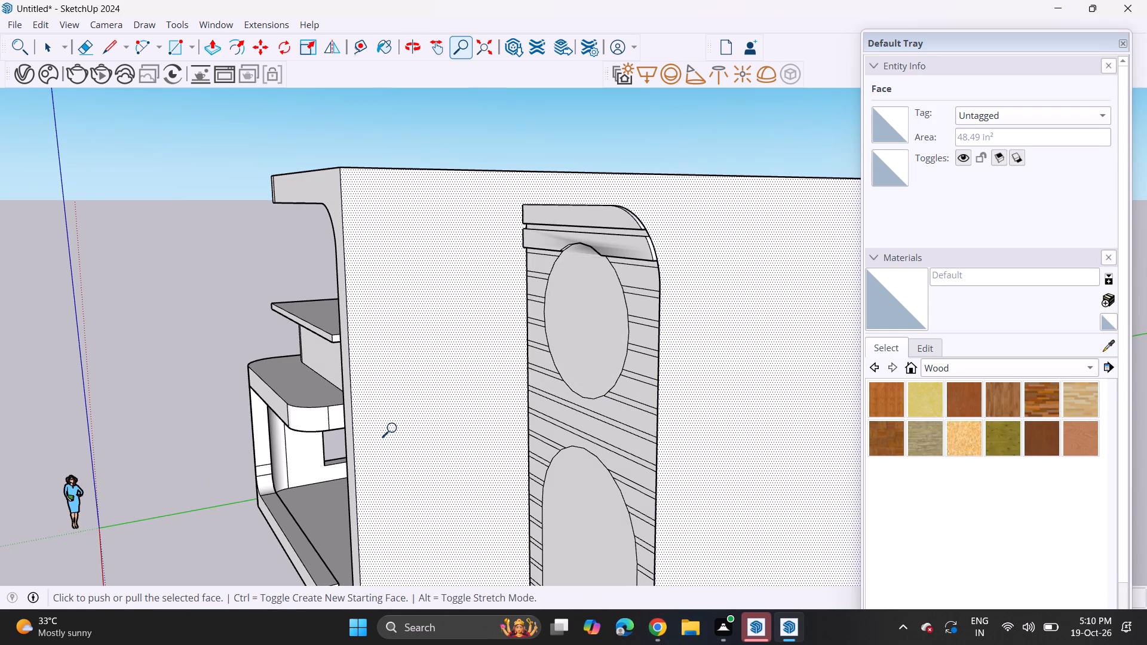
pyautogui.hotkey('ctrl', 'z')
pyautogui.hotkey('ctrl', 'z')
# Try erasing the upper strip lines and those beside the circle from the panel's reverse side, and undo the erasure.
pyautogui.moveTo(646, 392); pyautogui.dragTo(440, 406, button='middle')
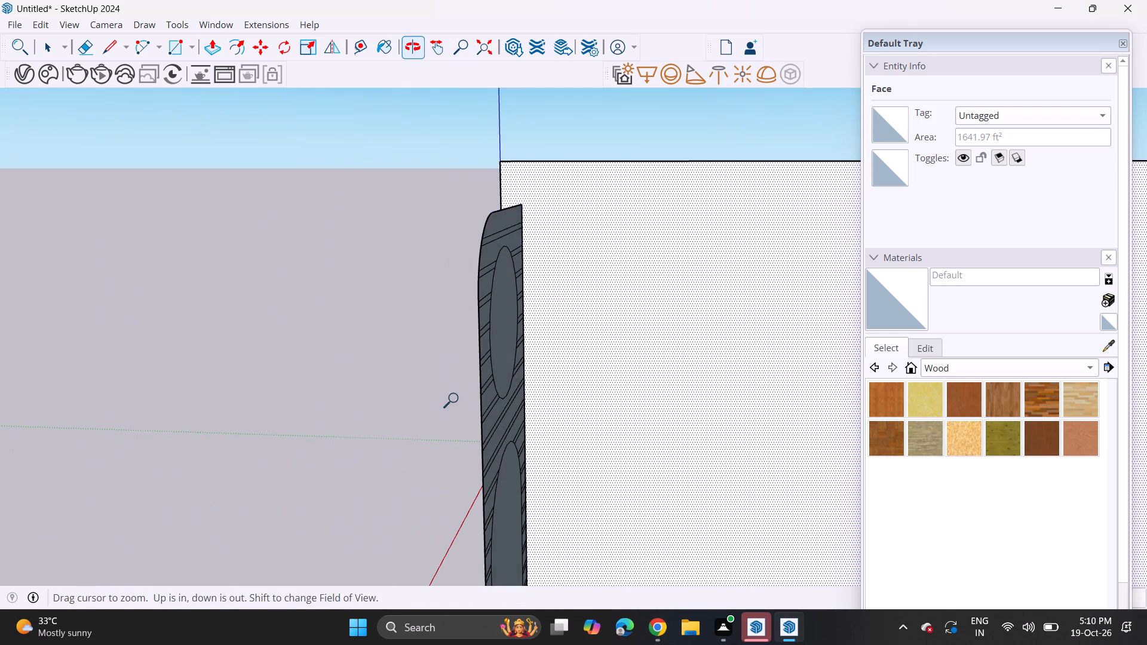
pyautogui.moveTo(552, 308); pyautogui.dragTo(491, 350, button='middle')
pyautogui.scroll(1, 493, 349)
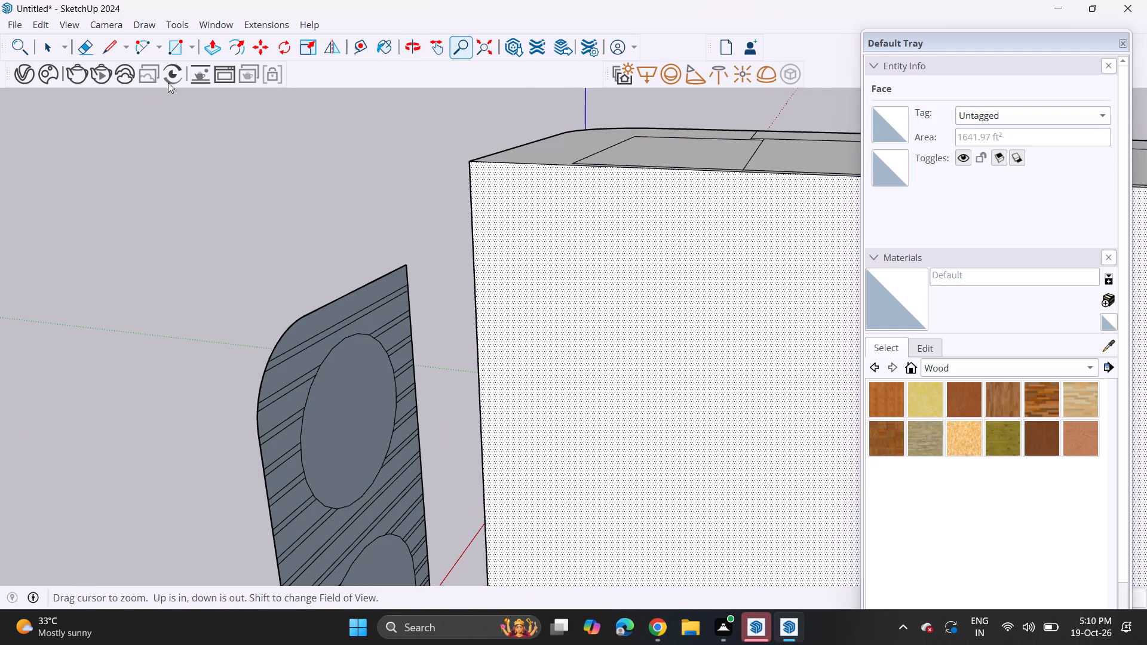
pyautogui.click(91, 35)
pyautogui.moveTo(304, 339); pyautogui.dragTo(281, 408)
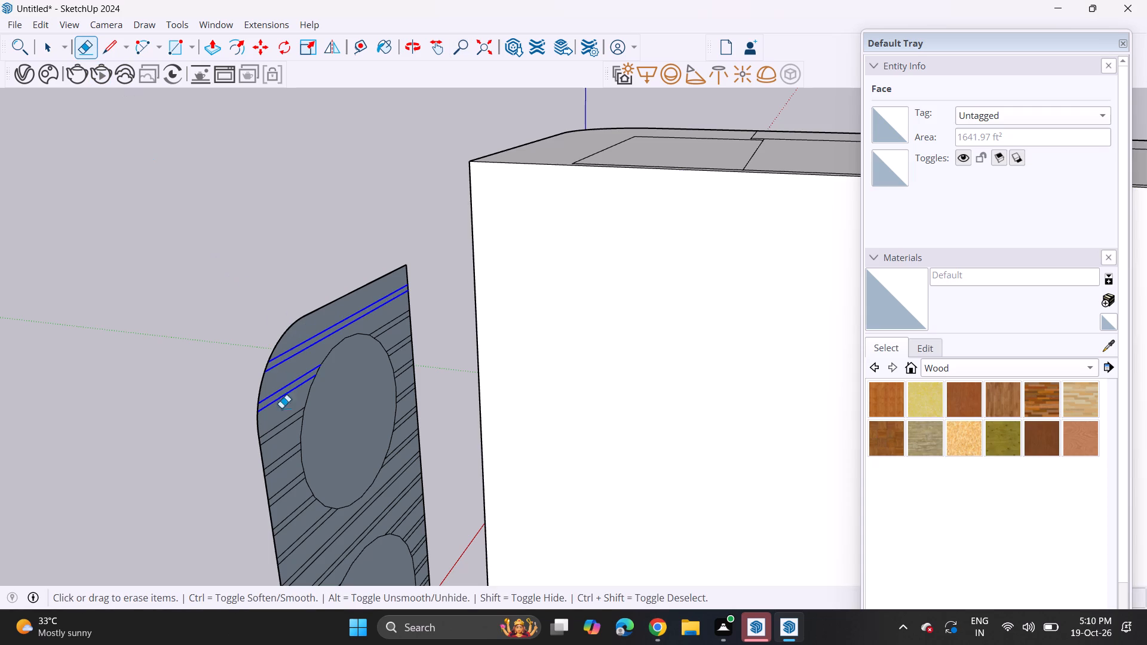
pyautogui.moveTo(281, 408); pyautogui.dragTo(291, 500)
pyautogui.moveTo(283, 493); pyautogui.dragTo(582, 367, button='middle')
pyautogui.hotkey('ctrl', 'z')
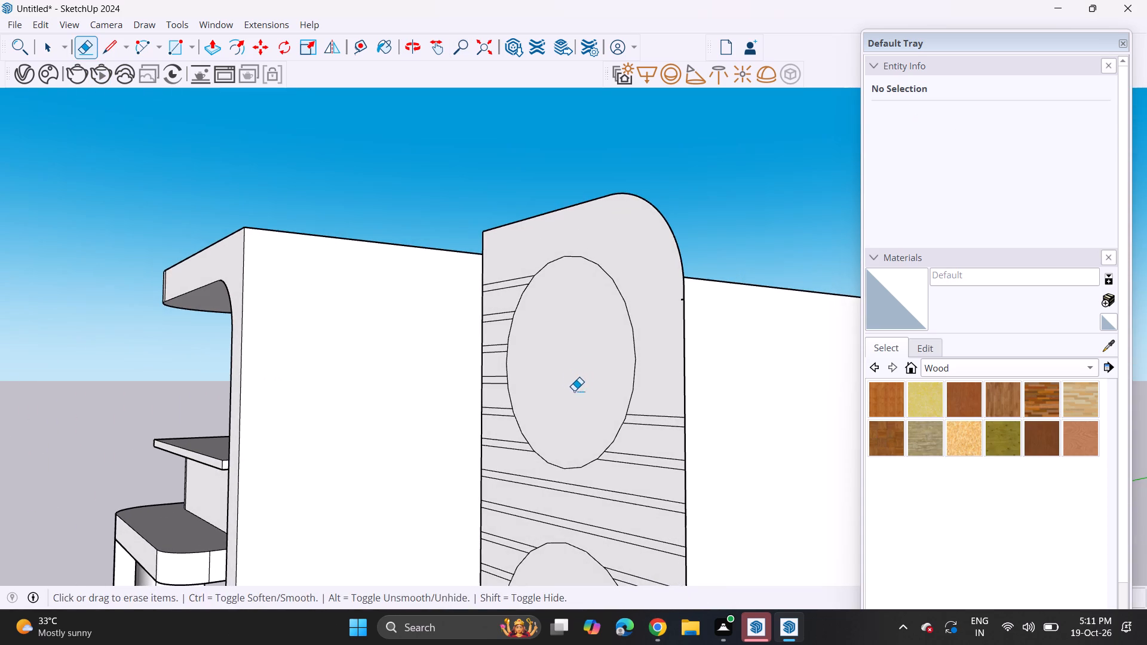
# Examine the flat striped panel and the building from the reverse, from the side and from the front.
pyautogui.moveTo(579, 389); pyautogui.dragTo(308, 467, button='middle')
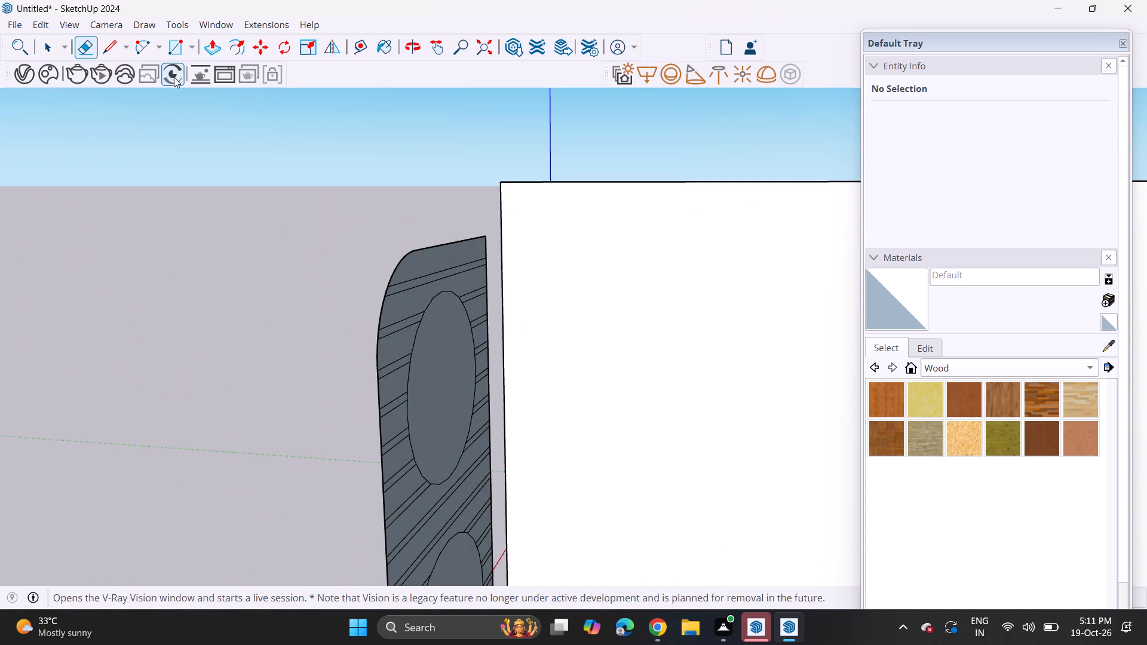
pyautogui.moveTo(286, 334); pyautogui.dragTo(424, 340, button='middle')
pyautogui.scroll(1, 372, 339)
pyautogui.scroll(-4, 426, 340)
pyautogui.keyDown('shift'); pyautogui.moveTo(436, 361); pyautogui.dragTo(430, 351, button='middle'); pyautogui.keyUp('shift')
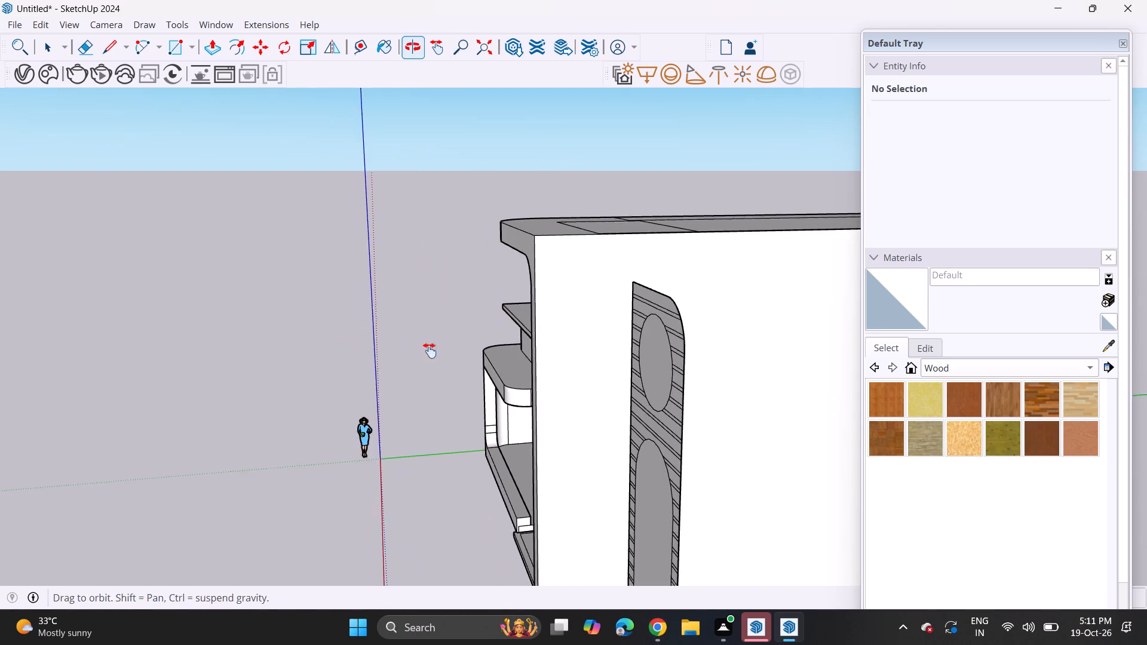
pyautogui.keyDown('shift'); pyautogui.moveTo(430, 351); pyautogui.dragTo(355, 311, button='middle'); pyautogui.keyUp('shift')
pyautogui.moveTo(342, 291); pyautogui.dragTo(691, 282, button='middle')
pyautogui.scroll(-4, 714, 373)
pyautogui.moveTo(725, 491); pyautogui.dragTo(698, 444, button='middle')
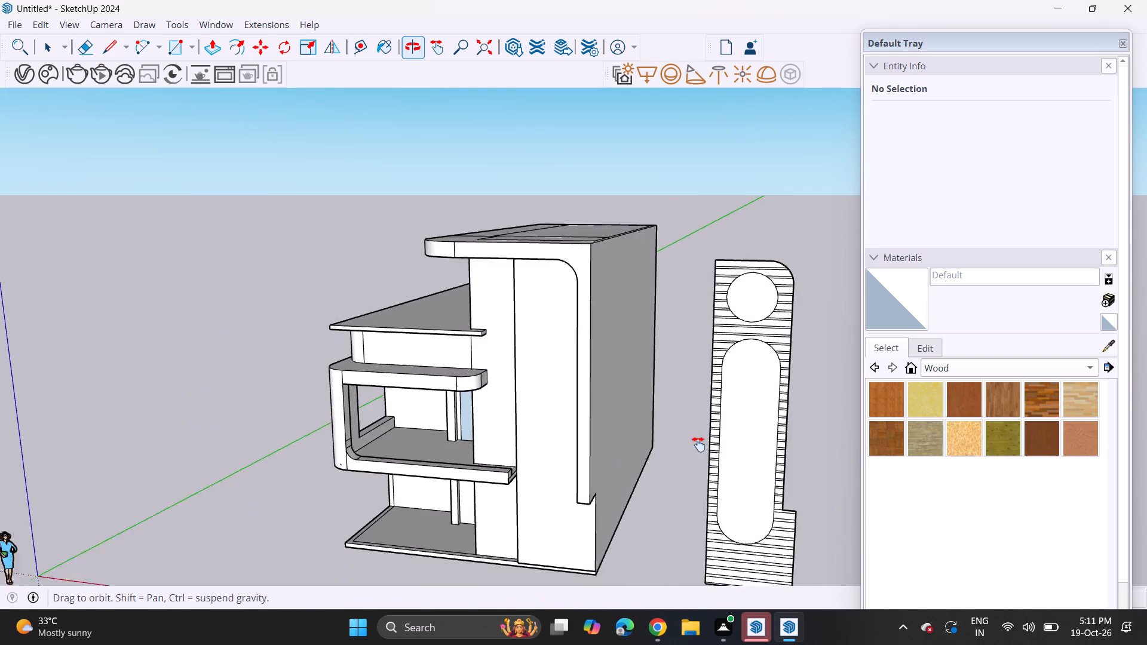
pyautogui.moveTo(698, 444); pyautogui.dragTo(562, 368, button='middle')
pyautogui.moveTo(563, 366); pyautogui.dragTo(610, 423, button='middle')
pyautogui.scroll(1, 707, 389)
pyautogui.scroll(14, 612, 131)
pyautogui.scroll(-6, 365, 159)
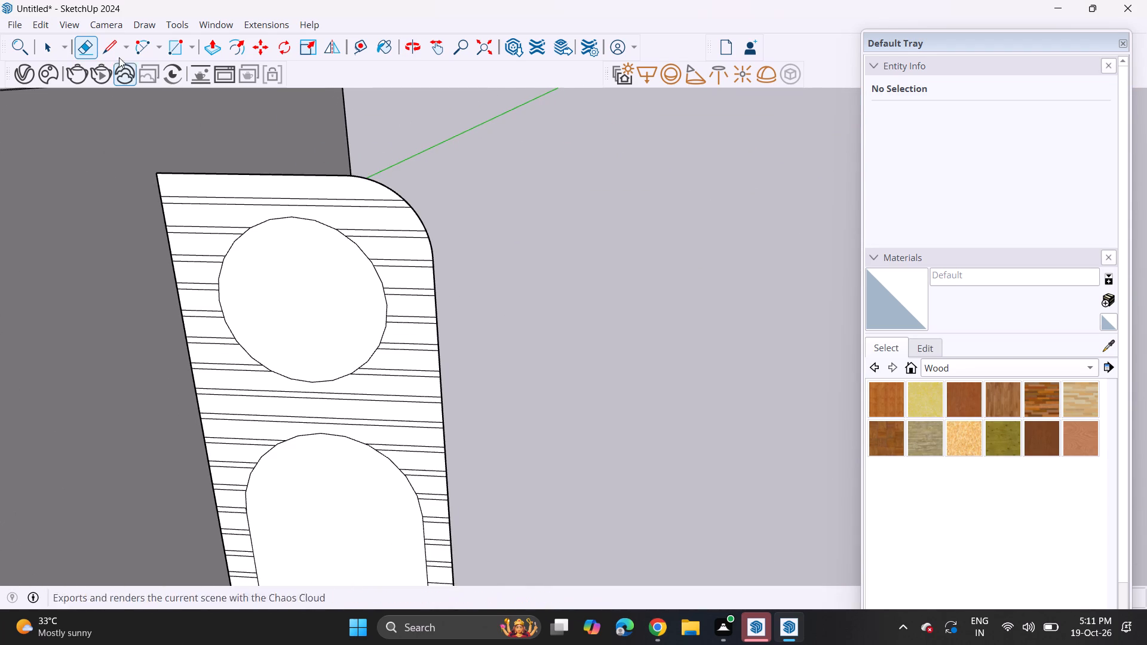
# Push/pull the panel's top strip outward slightly and repeat the same extrusion on the strip directly below it.
pyautogui.click(212, 52)
pyautogui.click(232, 184)
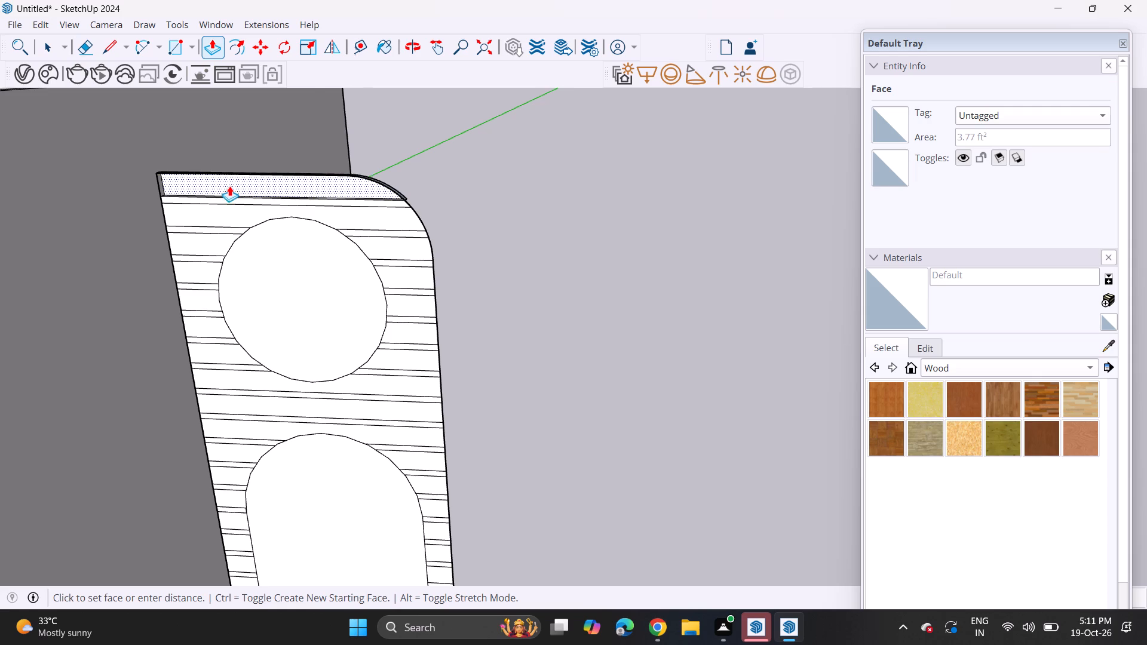
pyautogui.click(233, 196)
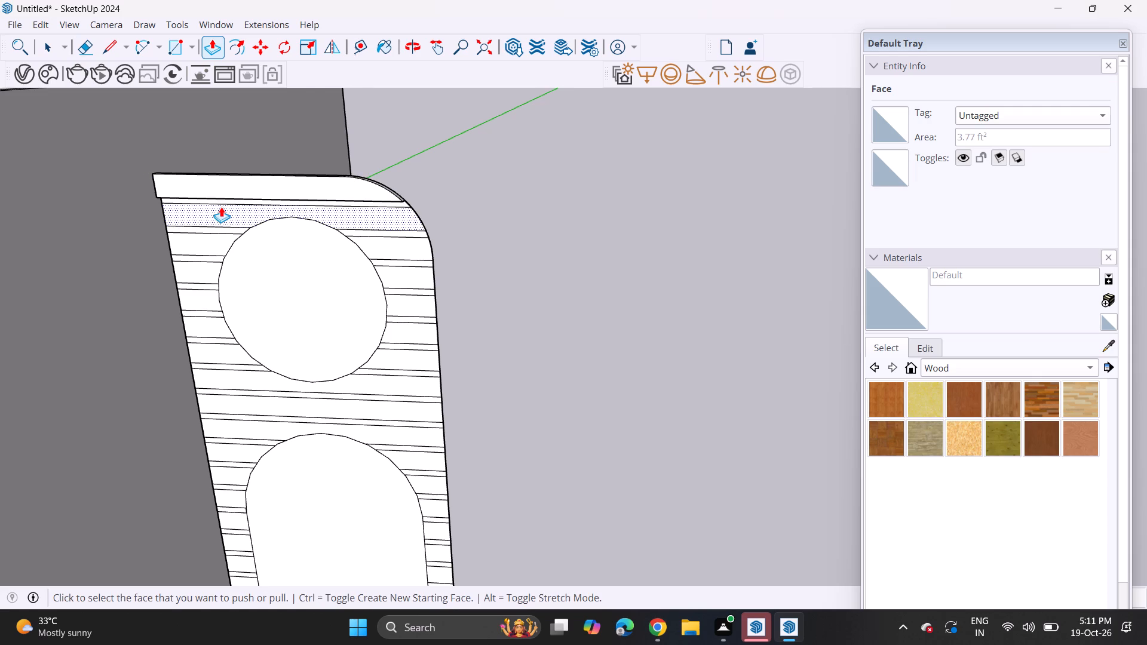
pyautogui.doubleClick(221, 207)
# Repeat the push/pull on the strip sections left of the circle and raise the full-width strip at the circle's base.
pyautogui.doubleClick(217, 246)
pyautogui.doubleClick(211, 279)
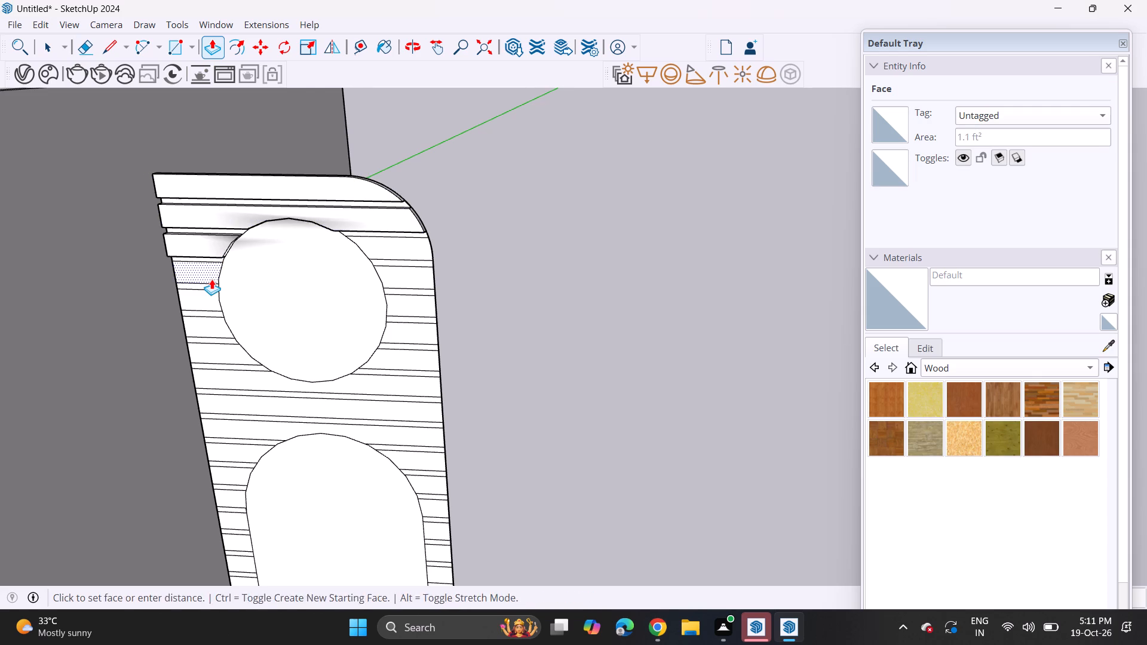
pyautogui.doubleClick(206, 295)
pyautogui.doubleClick(208, 321)
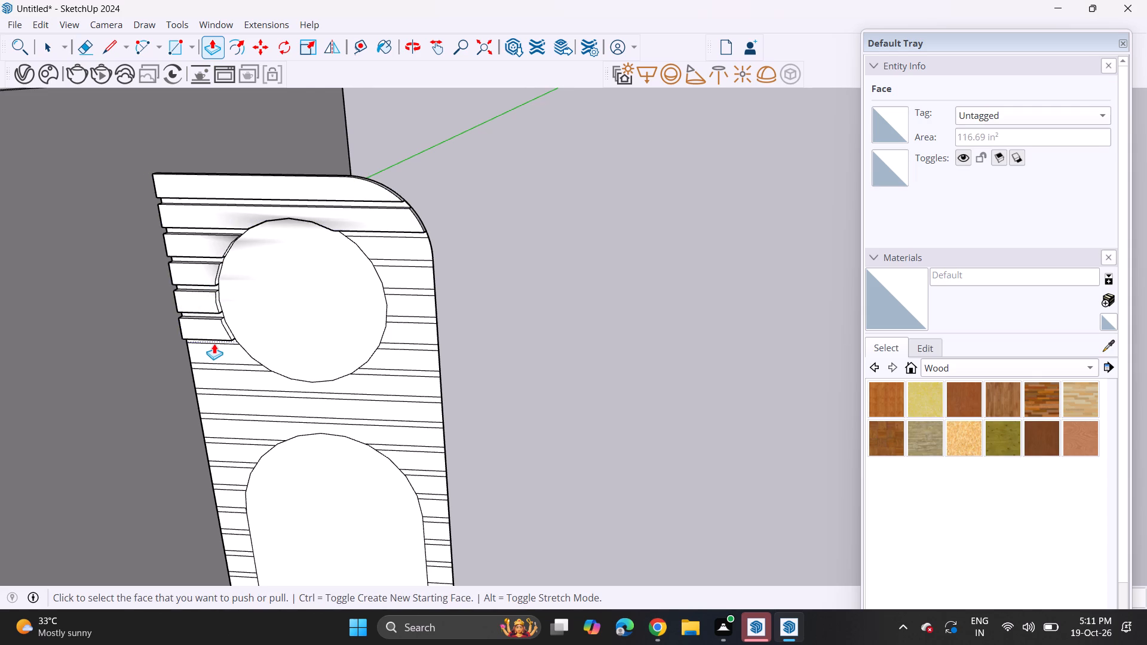
pyautogui.tripleClick(216, 350)
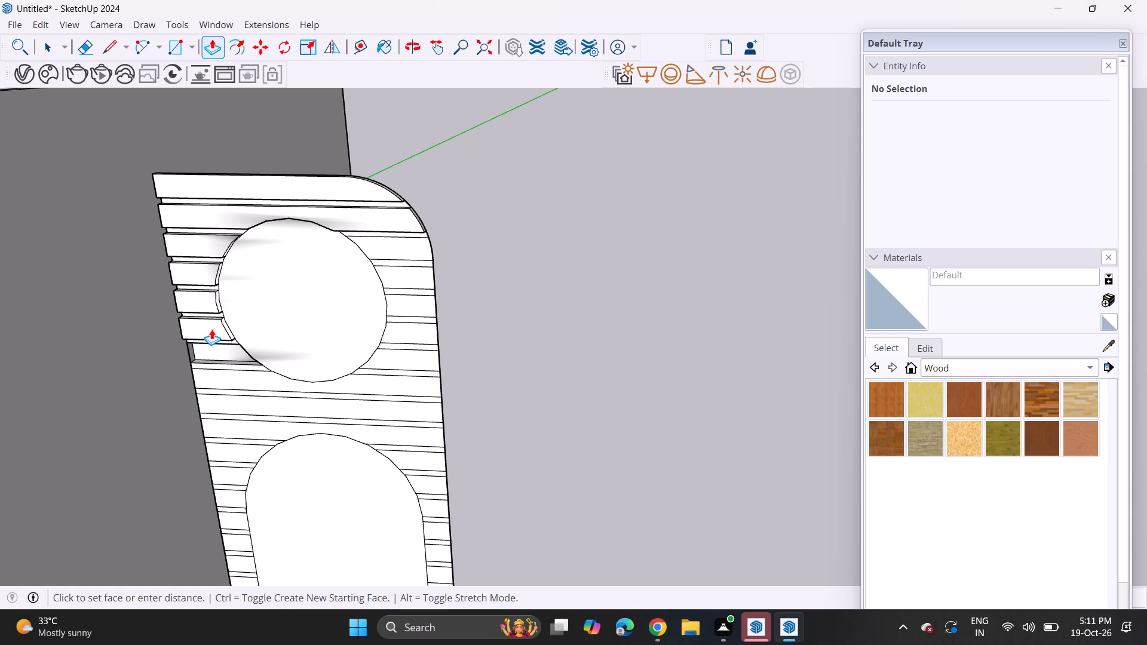
pyautogui.click(207, 344)
pyautogui.doubleClick(222, 382)
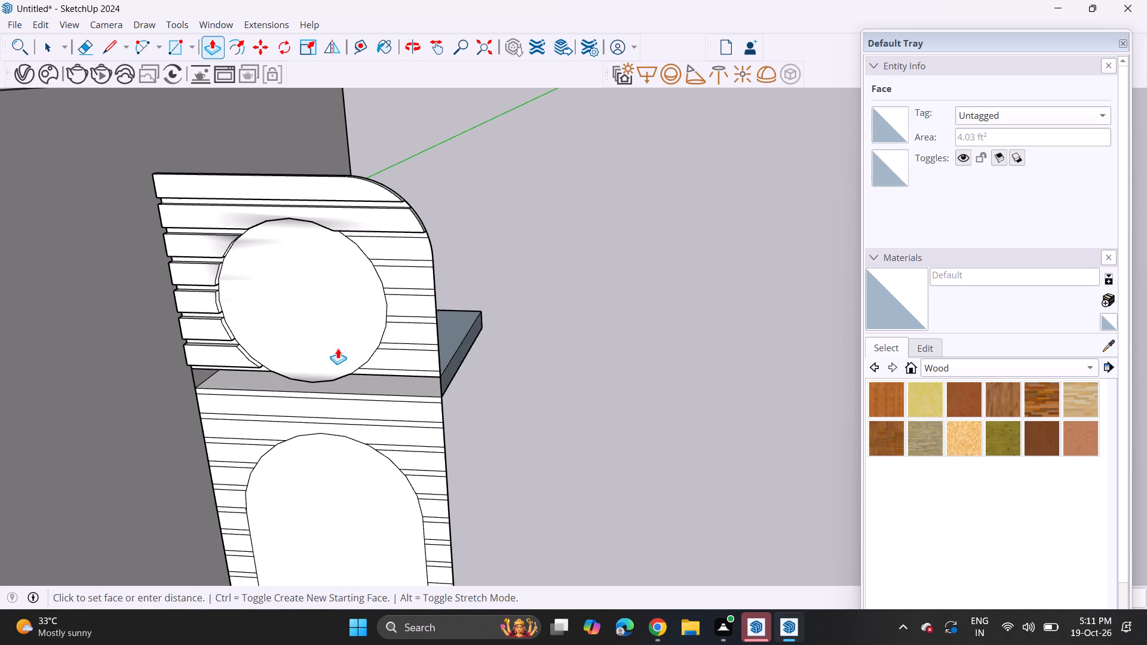
pyautogui.click(221, 358)
# Repeat the same push/pull on the strip sections along the right side of the circle, from bottom to top.
pyautogui.doubleClick(407, 355)
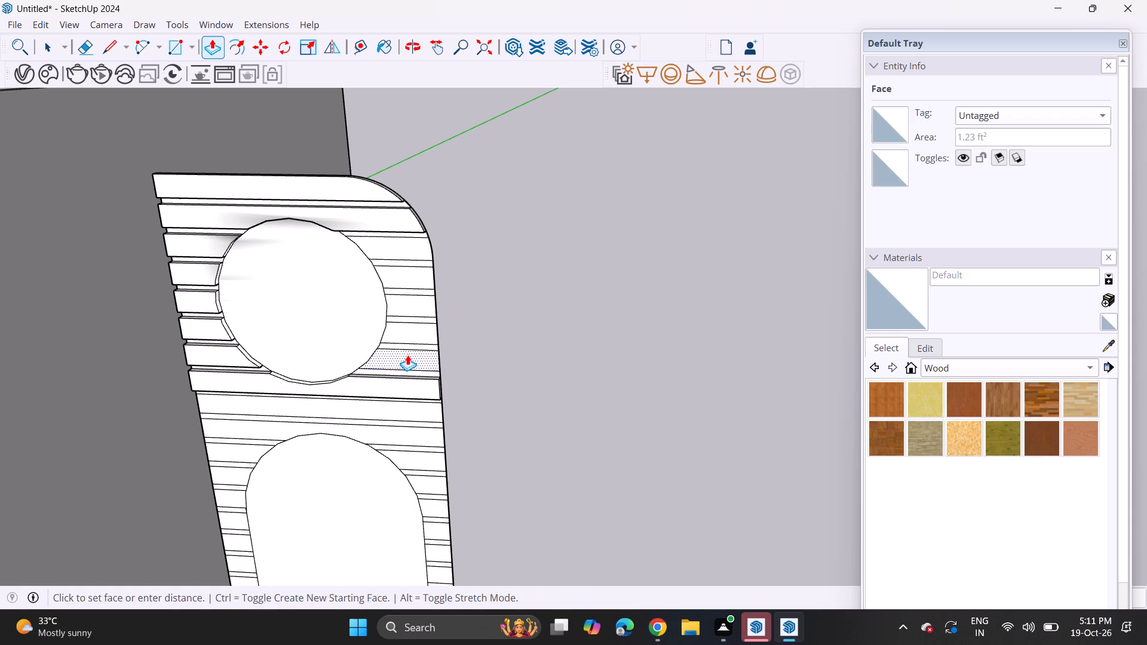
pyautogui.doubleClick(411, 333)
pyautogui.doubleClick(424, 300)
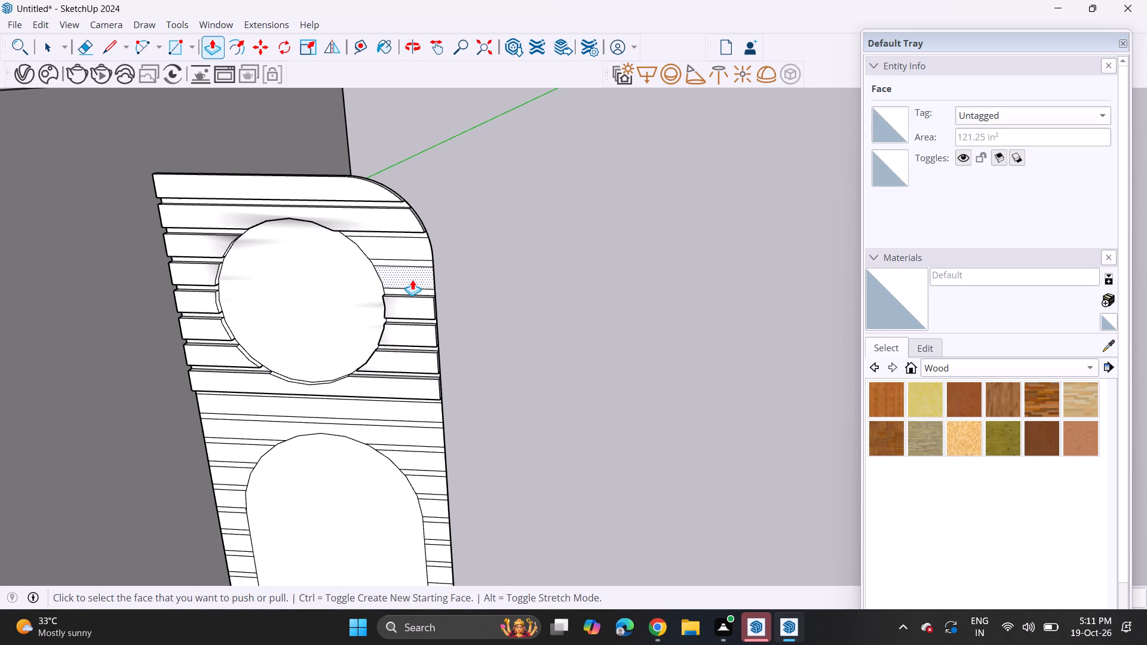
pyautogui.doubleClick(412, 279)
pyautogui.doubleClick(399, 239)
# Repeat the push/pull on the full-width strips between the circle and the long rounded slot shape.
pyautogui.scroll(-3, 365, 381)
pyautogui.moveTo(356, 418); pyautogui.dragTo(393, 363, button='middle')
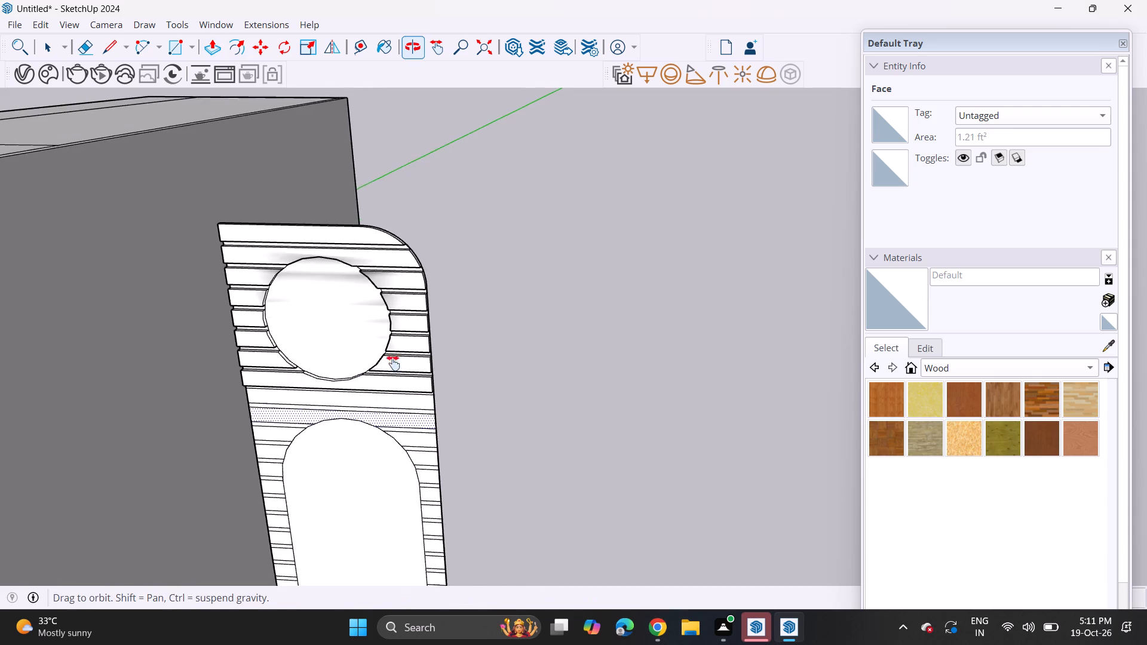
pyautogui.moveTo(393, 363); pyautogui.dragTo(417, 306, button='middle')
pyautogui.scroll(4, 345, 277)
pyautogui.doubleClick(330, 274)
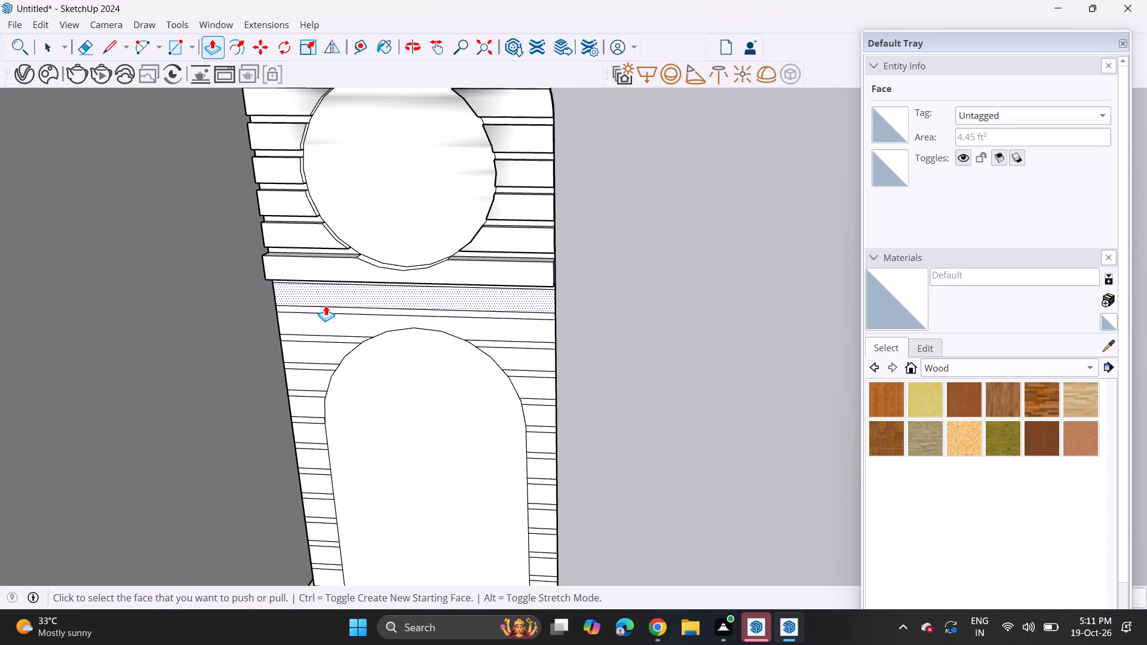
pyautogui.doubleClick(326, 305)
pyautogui.doubleClick(317, 325)
# Raise the uppermost strip section left of the slot's arch and the two uppermost sections right of it.
pyautogui.doubleClick(312, 356)
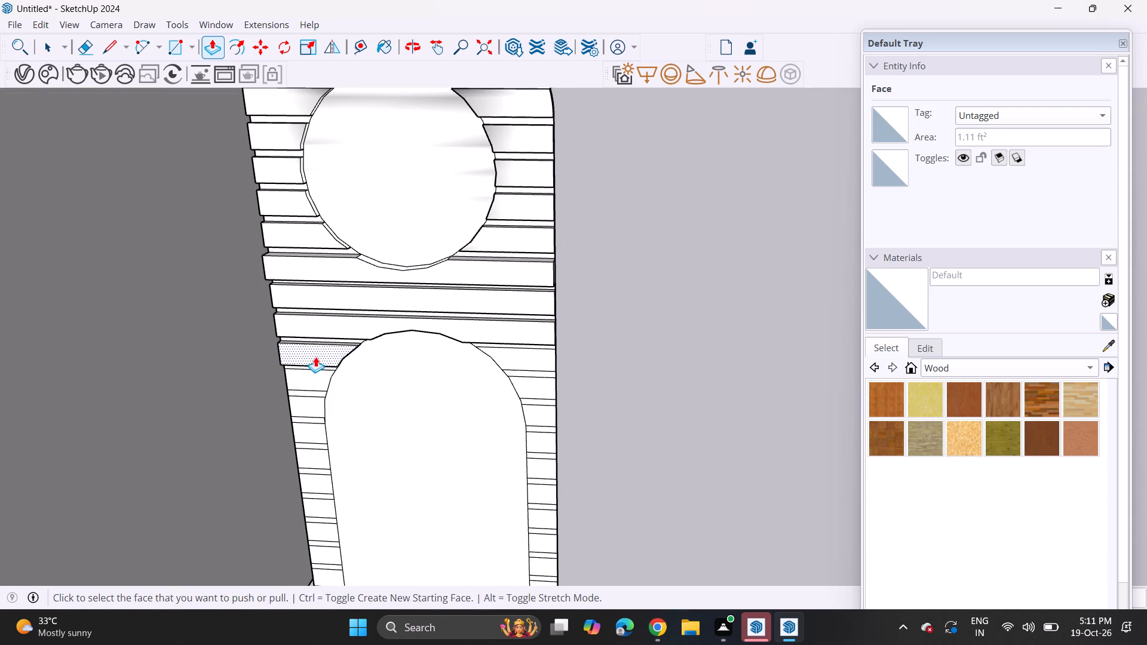
pyautogui.moveTo(340, 369); pyautogui.dragTo(452, 259, button='middle')
pyautogui.doubleClick(501, 361)
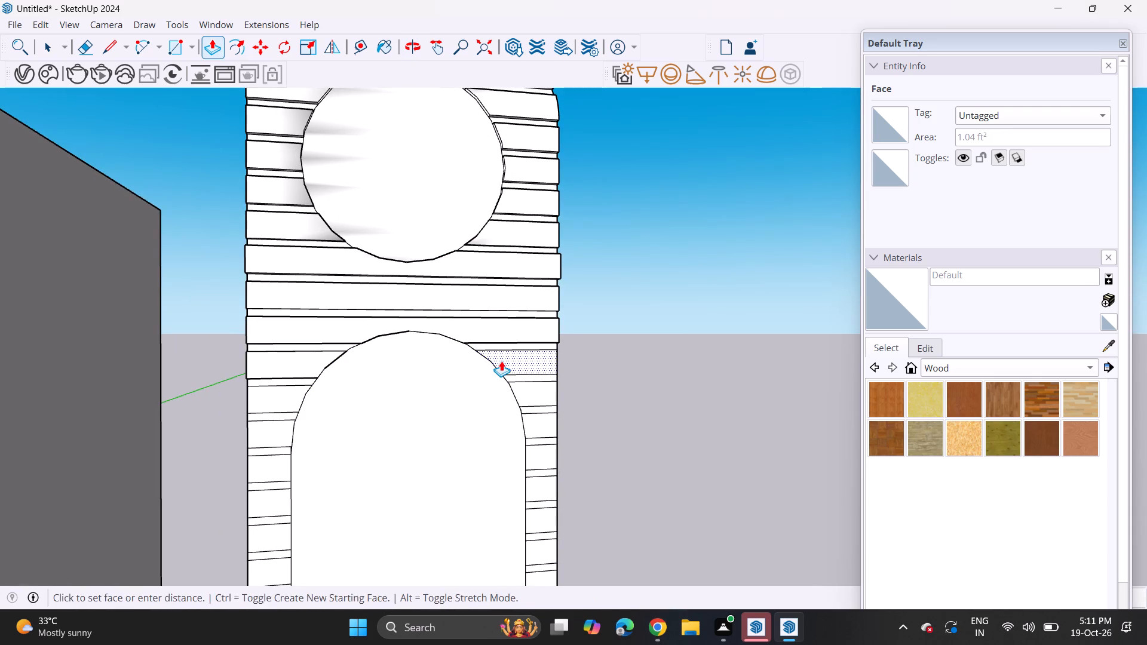
pyautogui.tripleClick(531, 403)
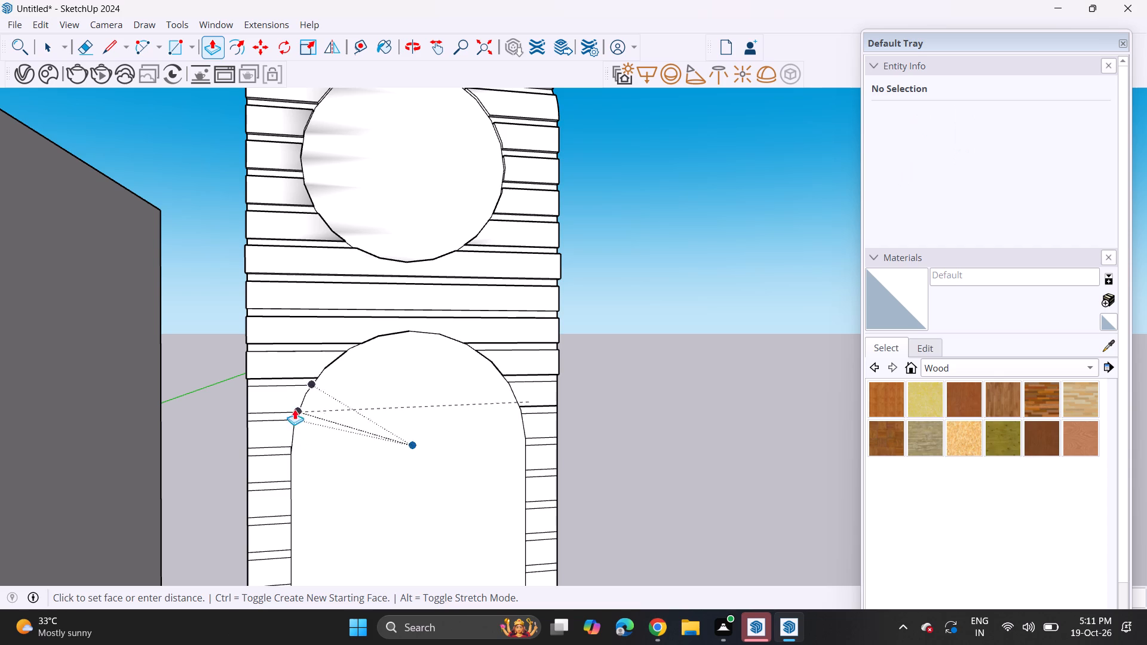
pyautogui.press('Escape')
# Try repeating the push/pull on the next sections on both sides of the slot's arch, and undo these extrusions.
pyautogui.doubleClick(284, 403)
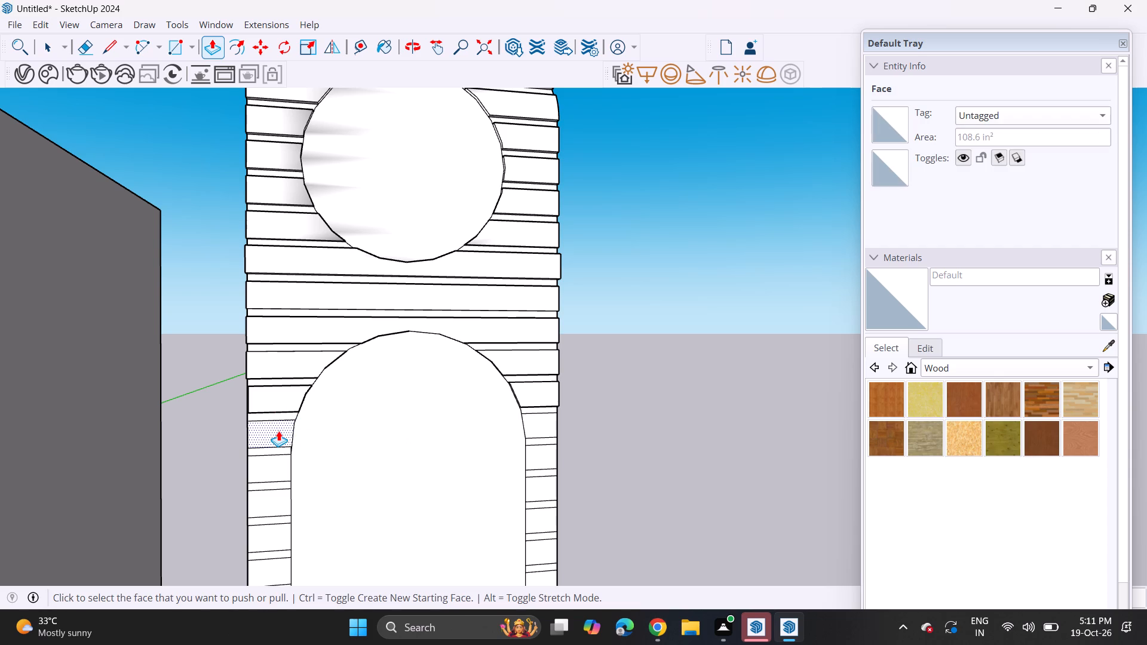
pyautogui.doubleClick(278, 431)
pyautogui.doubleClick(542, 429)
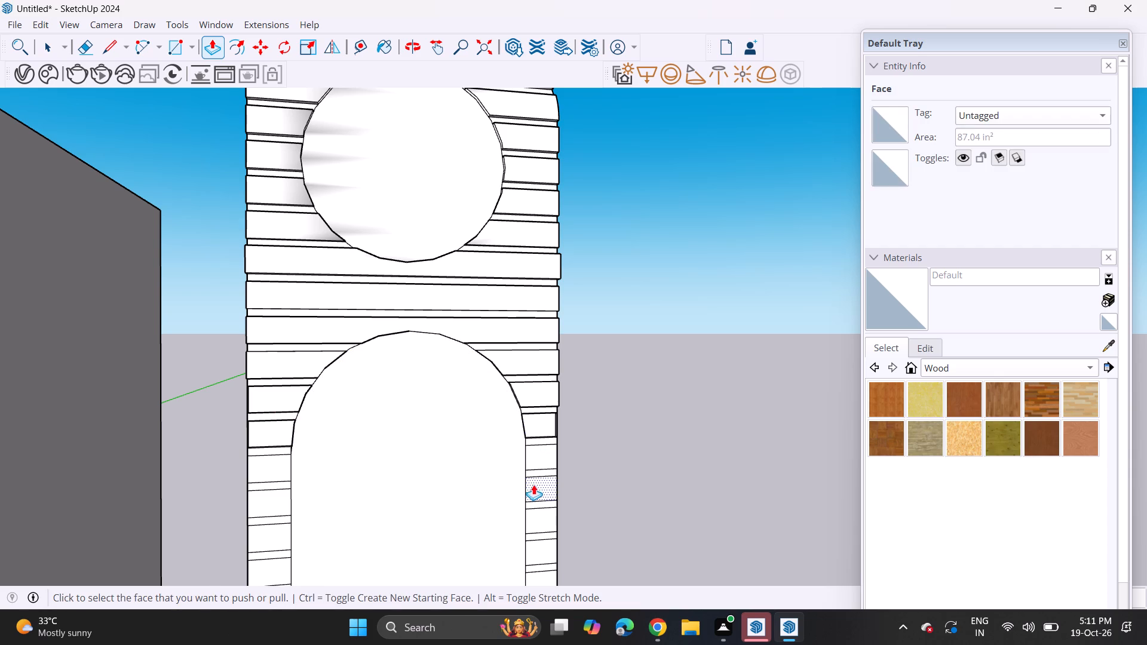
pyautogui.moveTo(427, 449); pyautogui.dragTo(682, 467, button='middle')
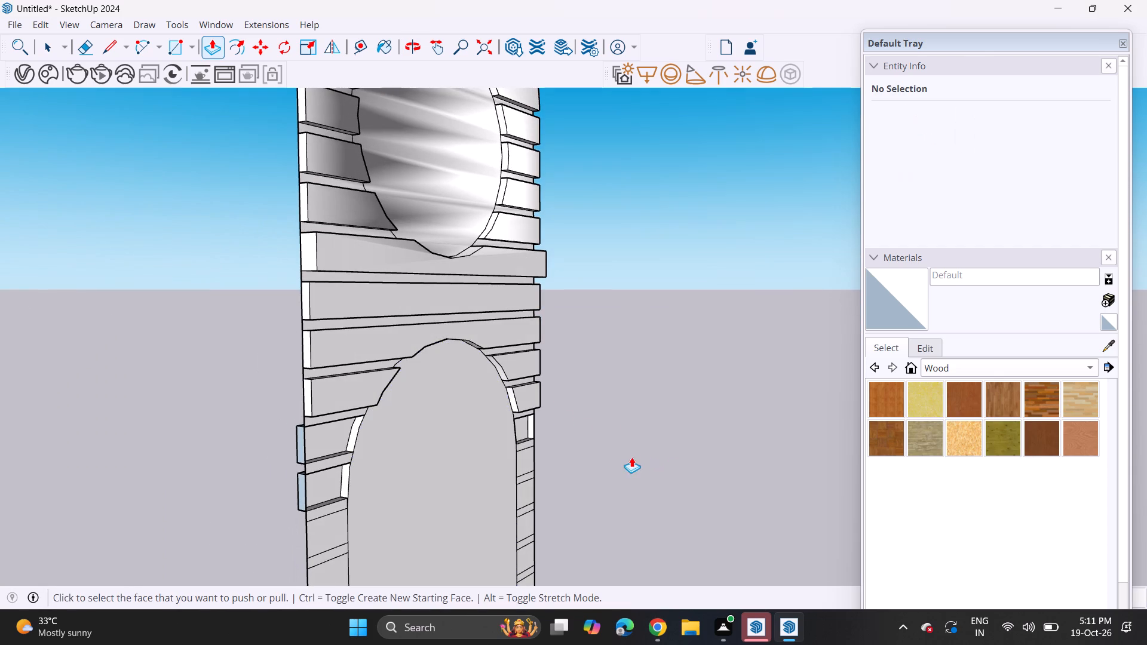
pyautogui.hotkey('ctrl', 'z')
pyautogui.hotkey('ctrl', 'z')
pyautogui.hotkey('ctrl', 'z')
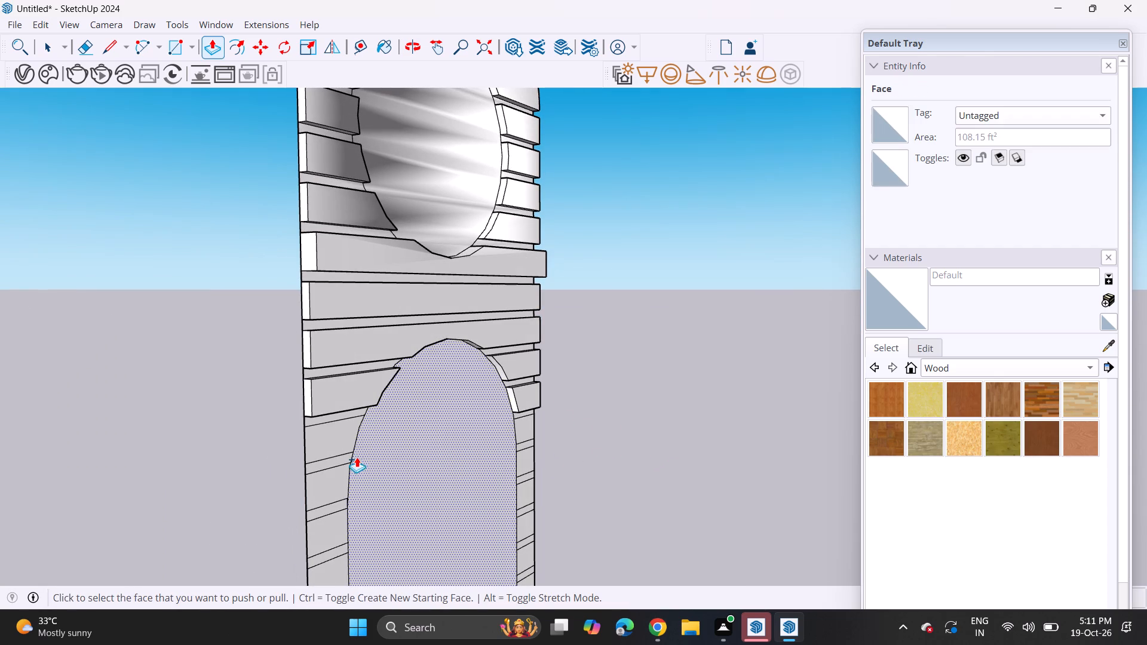
# Pull the next left section level with the raised one above, and repeat on the following sections on both sides of the arch.
pyautogui.click(335, 438)
pyautogui.click(346, 404)
pyautogui.doubleClick(321, 502)
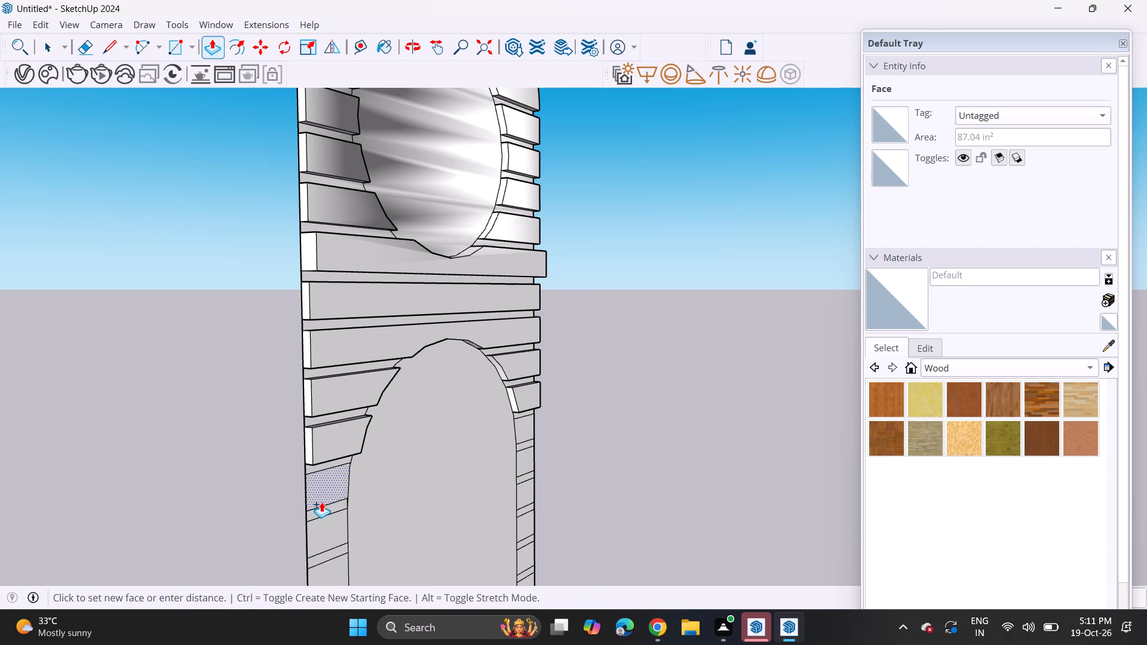
pyautogui.keyDown('shift'); pyautogui.moveTo(375, 504); pyautogui.dragTo(364, 251, button='middle'); pyautogui.keyUp('shift')
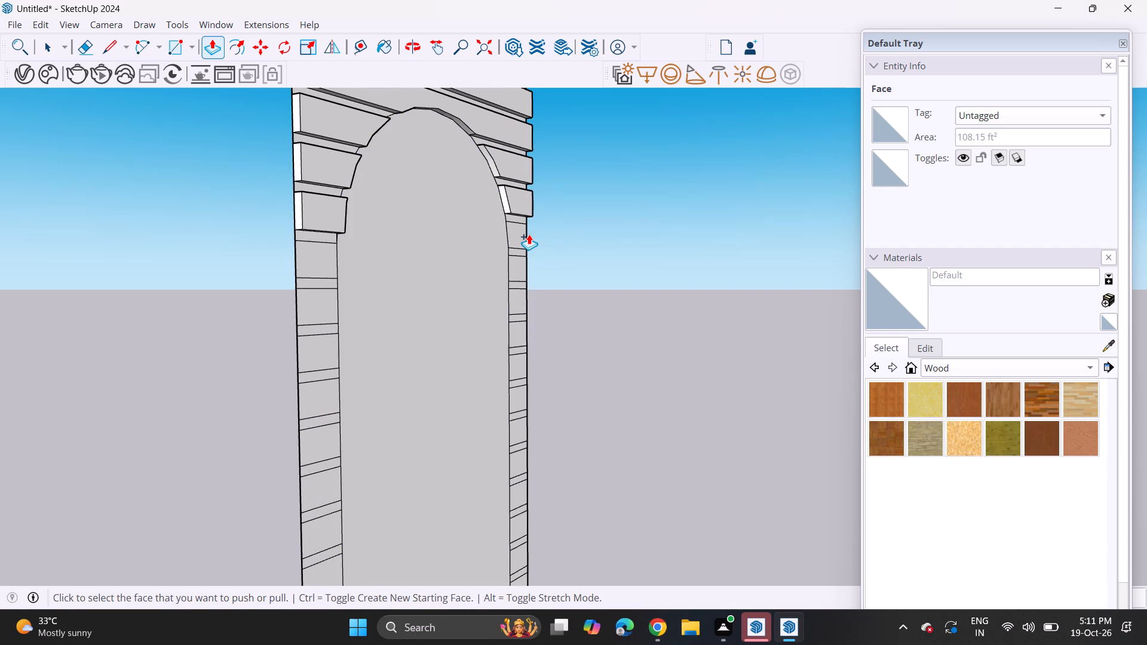
pyautogui.doubleClick(522, 236)
pyautogui.tripleClick(518, 264)
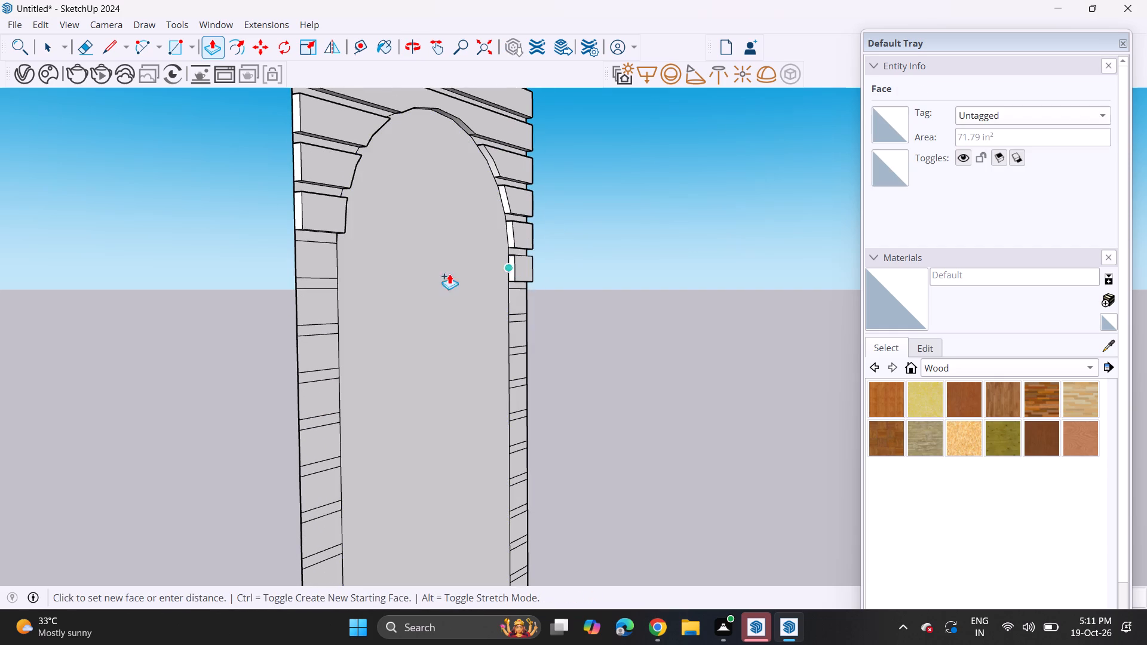
pyautogui.press('Escape')
# Raise the next two strip sections on each side of the slot just below its arch, level with those above.
pyautogui.doubleClick(309, 257)
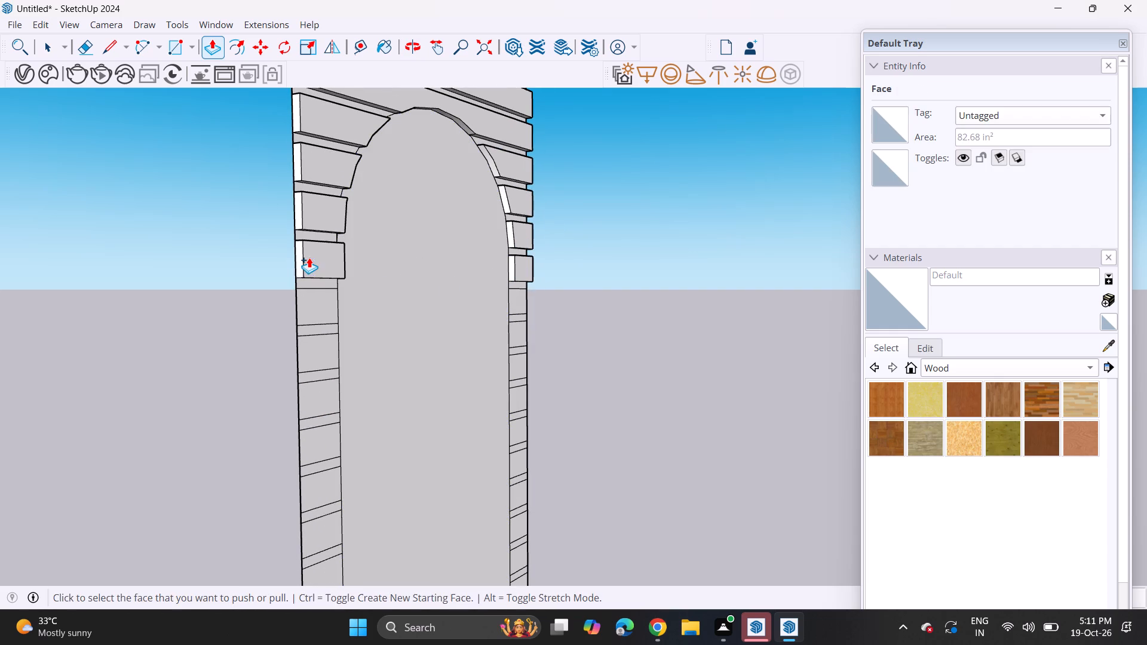
pyautogui.doubleClick(304, 306)
pyautogui.doubleClick(519, 312)
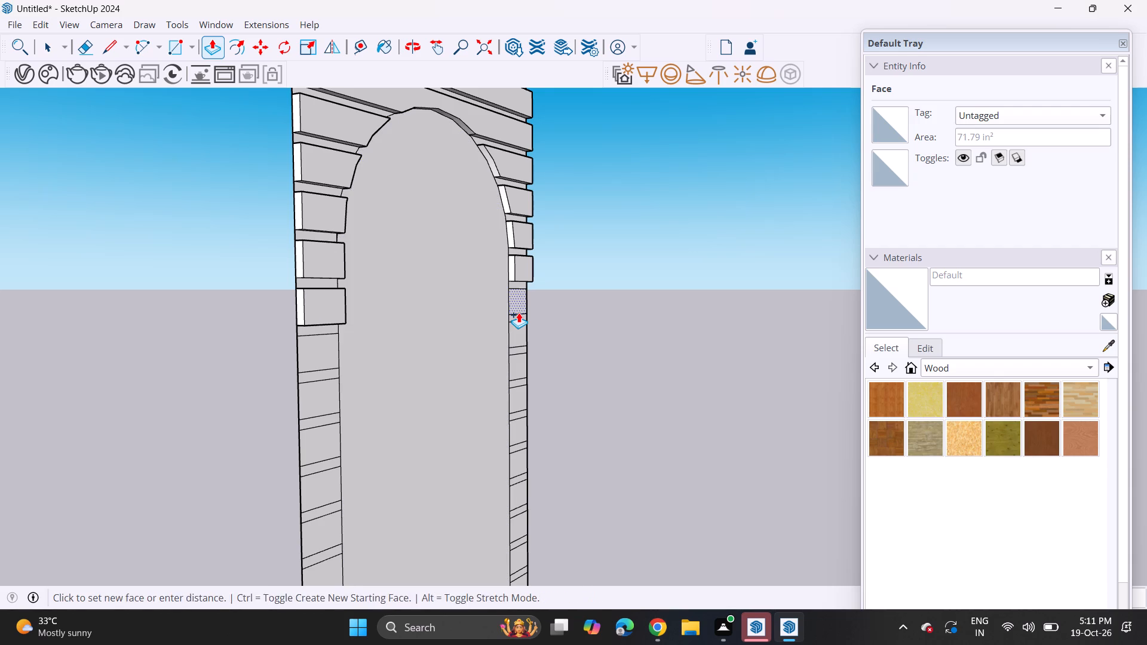
pyautogui.click(524, 328)
pyautogui.click(524, 328)
pyautogui.doubleClick(523, 330)
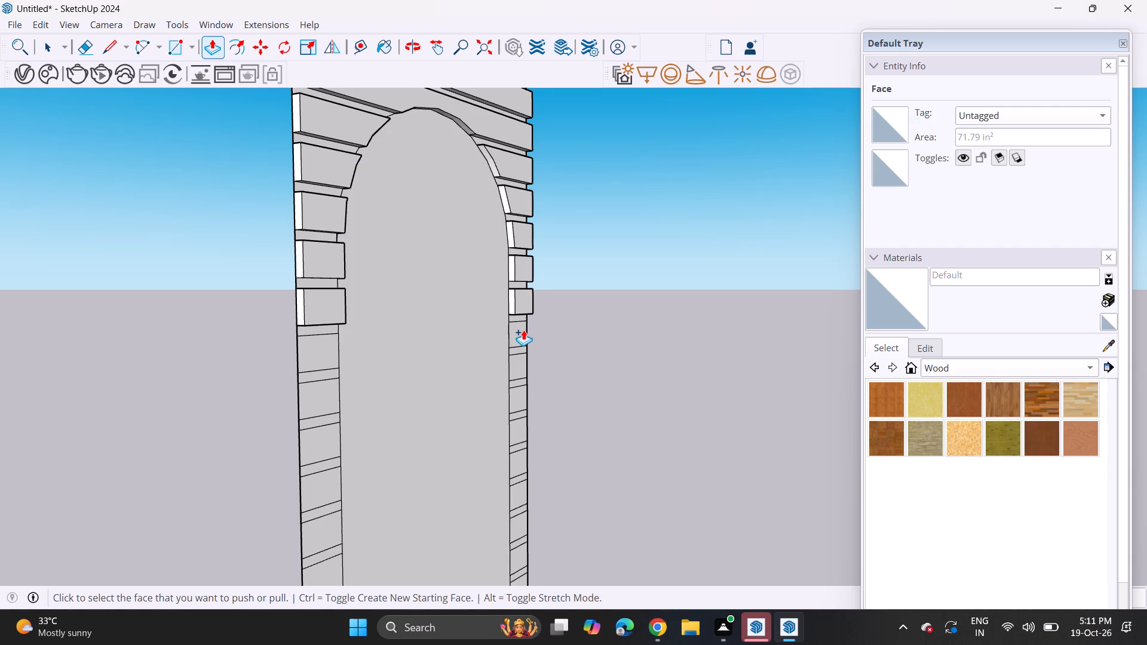
pyautogui.click(517, 328)
pyautogui.click(529, 303)
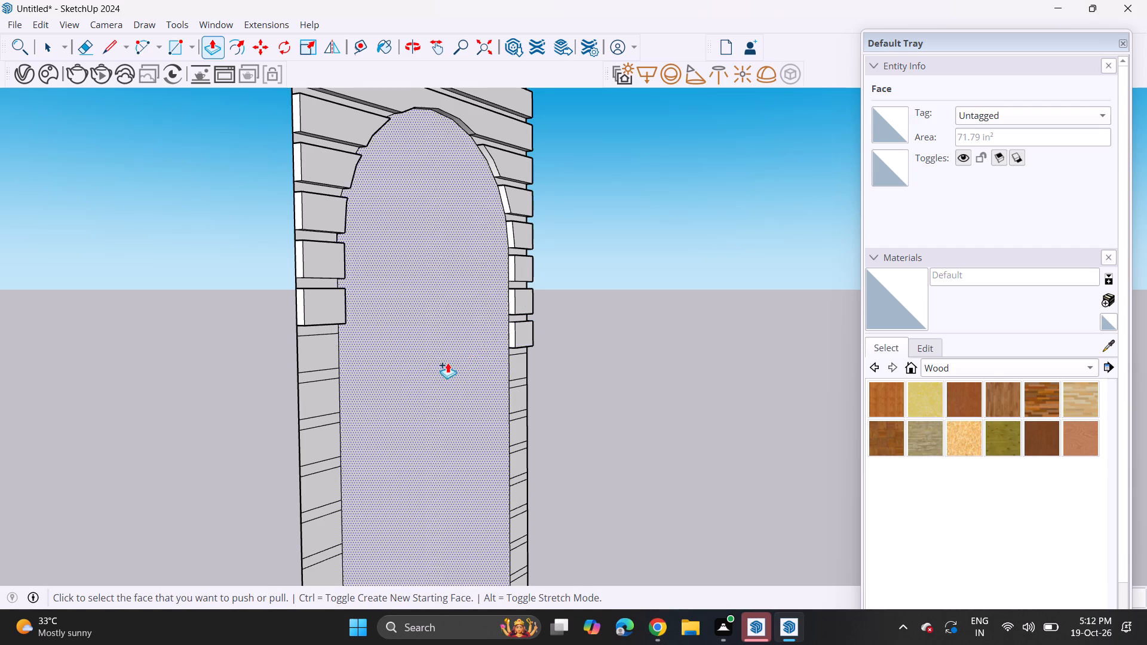
# Continue the same push/pull down the slot's straight sides, on the next five left sections and four right sections.
pyautogui.doubleClick(322, 364)
pyautogui.doubleClick(324, 392)
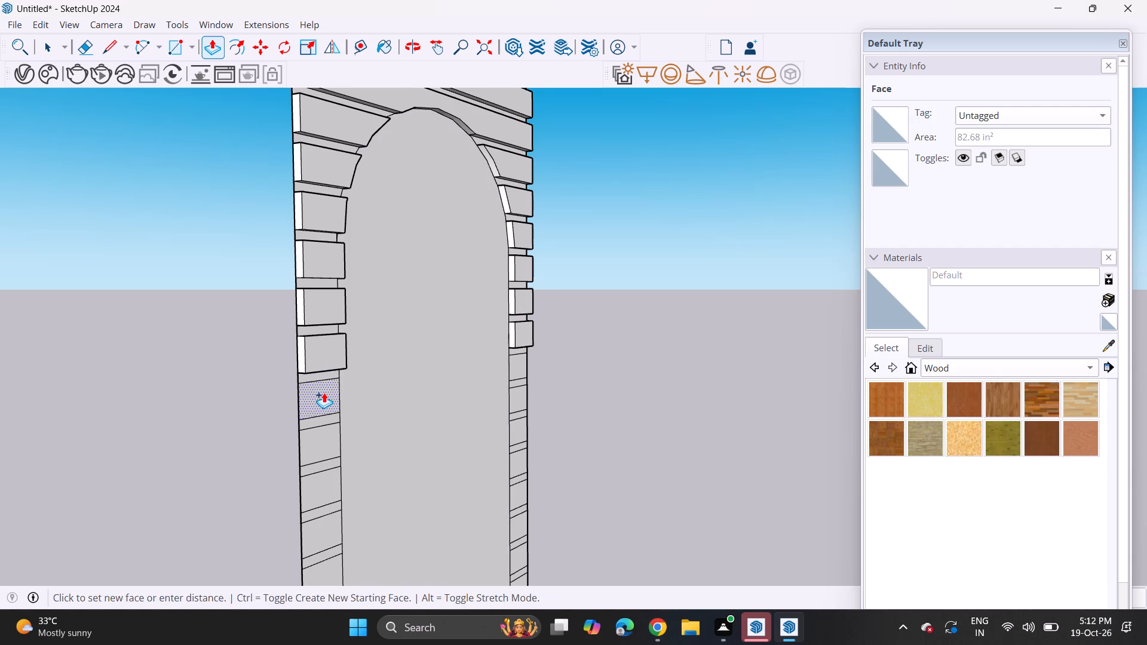
pyautogui.doubleClick(519, 374)
pyautogui.doubleClick(516, 401)
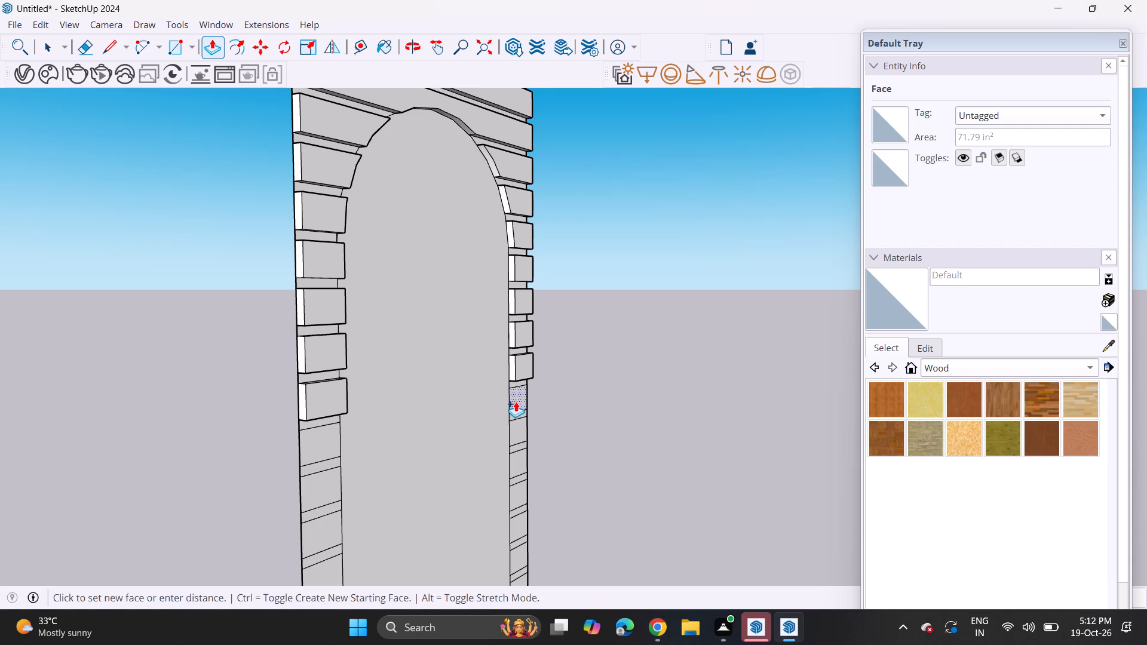
pyautogui.doubleClick(312, 449)
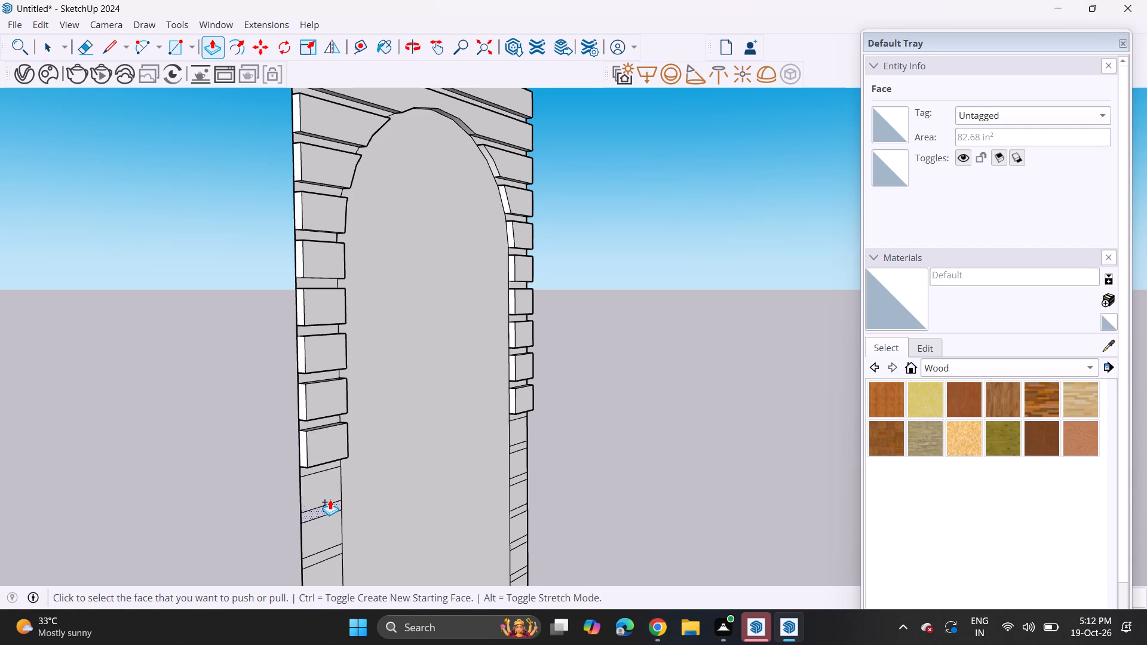
pyautogui.doubleClick(330, 499)
pyautogui.doubleClick(519, 429)
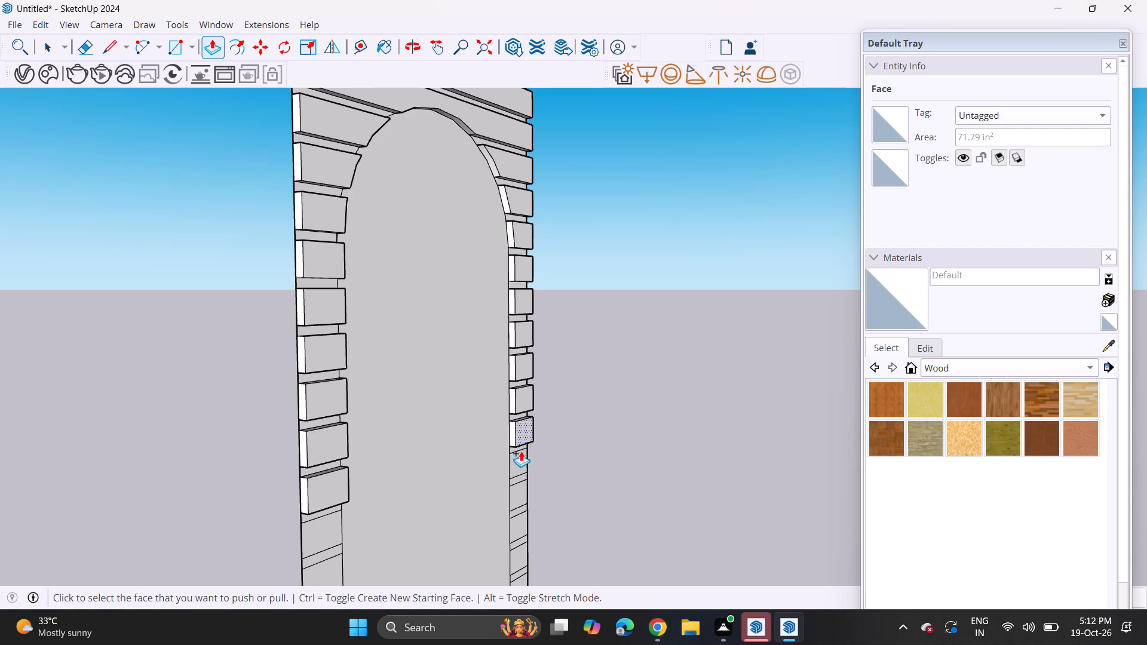
pyautogui.doubleClick(520, 459)
pyautogui.doubleClick(329, 521)
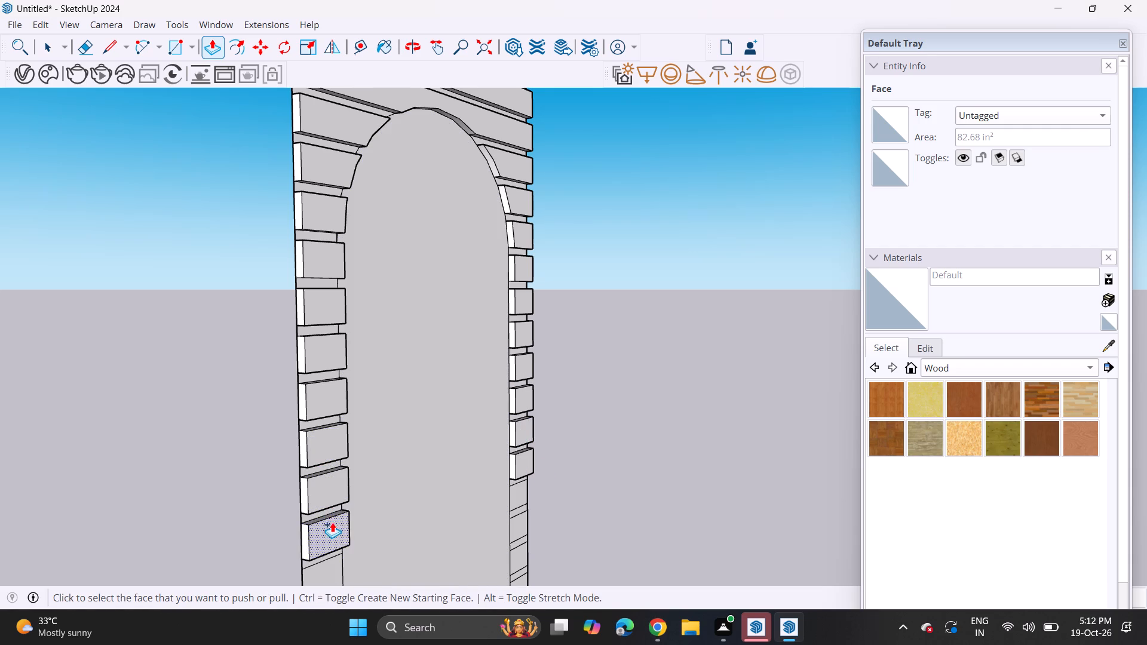
# Repeat the push/pull on the next five left and three right strip sections down the slot's straight sides.
pyautogui.scroll(-3, 377, 506)
pyautogui.keyDown('shift'); pyautogui.moveTo(426, 517); pyautogui.dragTo(438, 262, button='middle'); pyautogui.keyUp('shift')
pyautogui.moveTo(459, 257); pyautogui.dragTo(252, 265, button='middle')
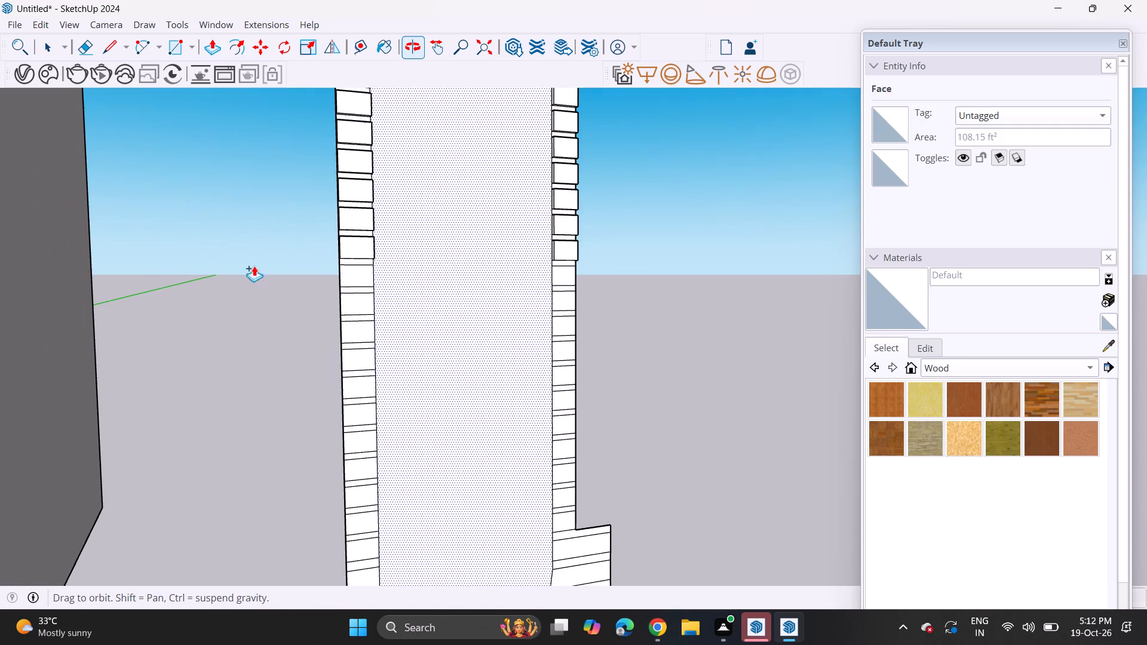
pyautogui.doubleClick(349, 279)
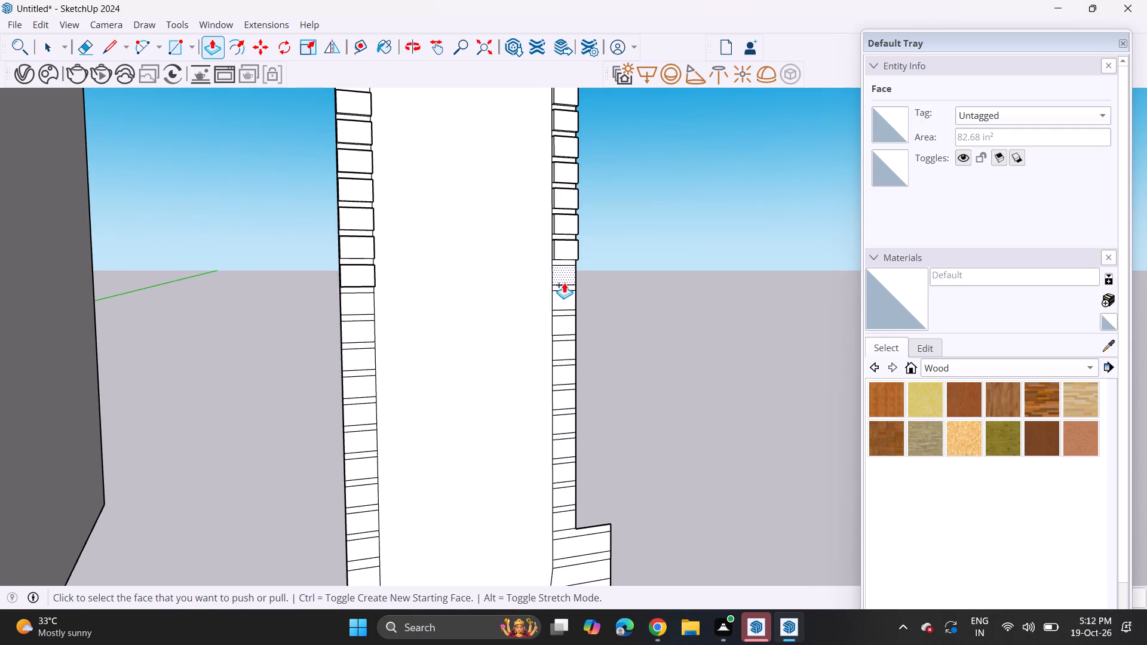
pyautogui.doubleClick(564, 281)
pyautogui.doubleClick(565, 296)
pyautogui.doubleClick(360, 307)
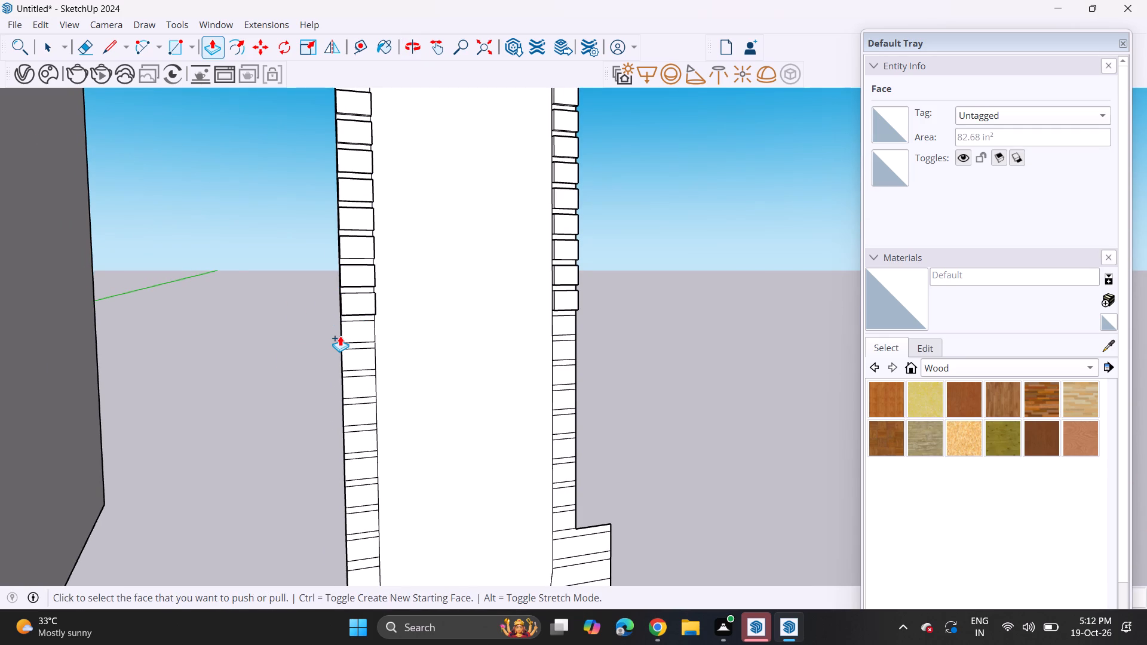
pyautogui.doubleClick(358, 339)
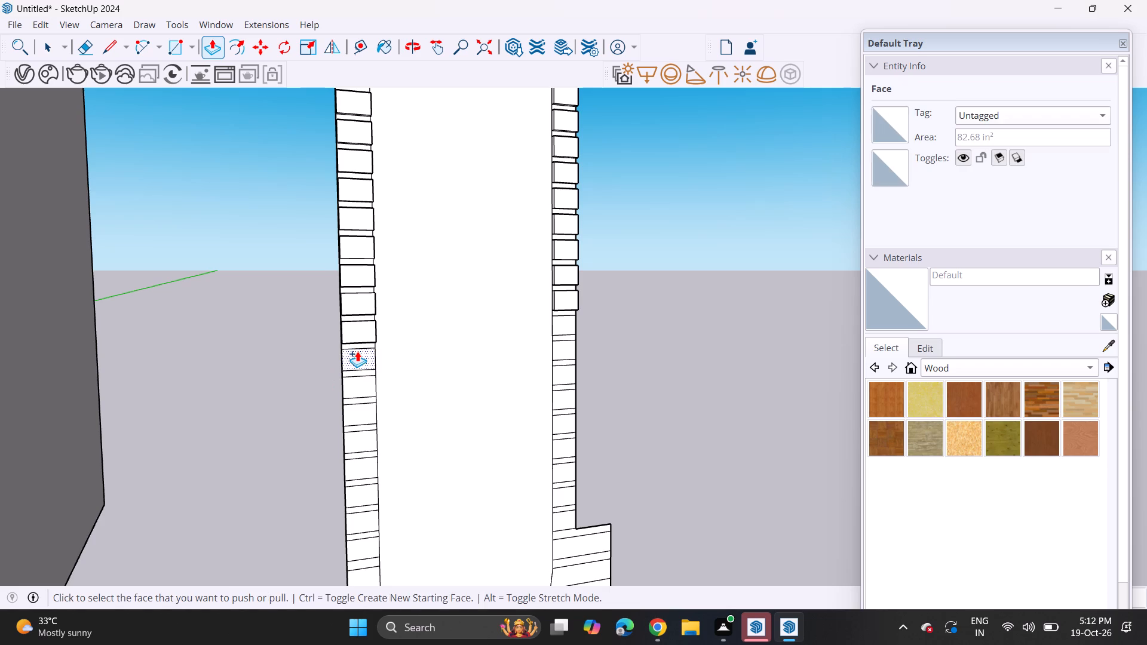
pyautogui.doubleClick(357, 351)
pyautogui.doubleClick(562, 324)
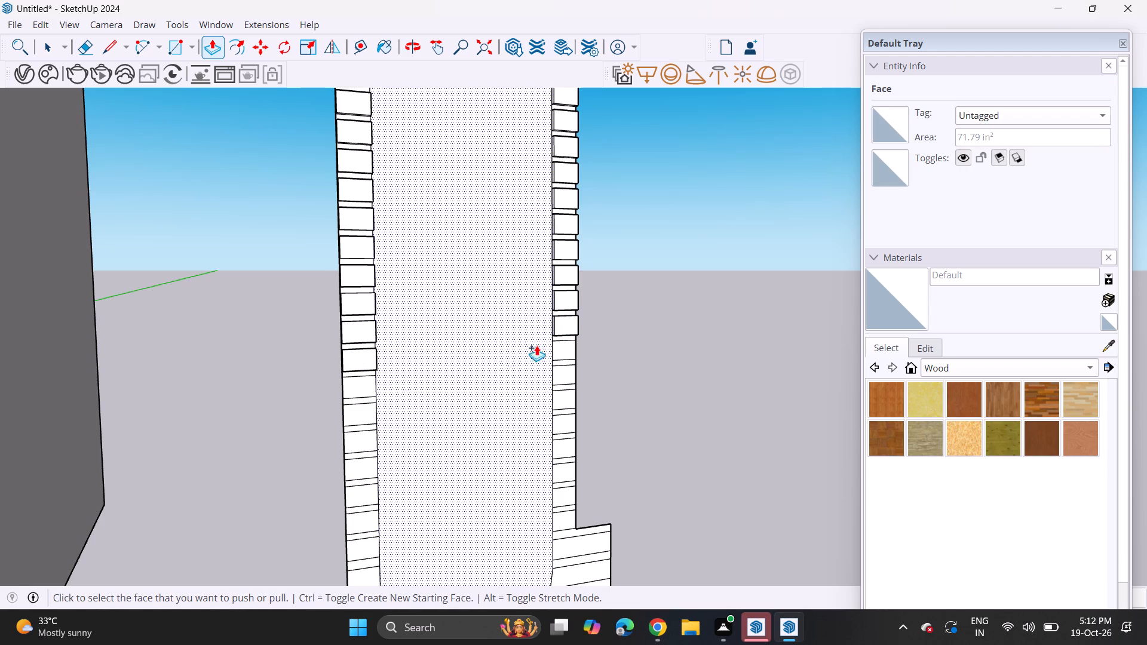
pyautogui.doubleClick(370, 386)
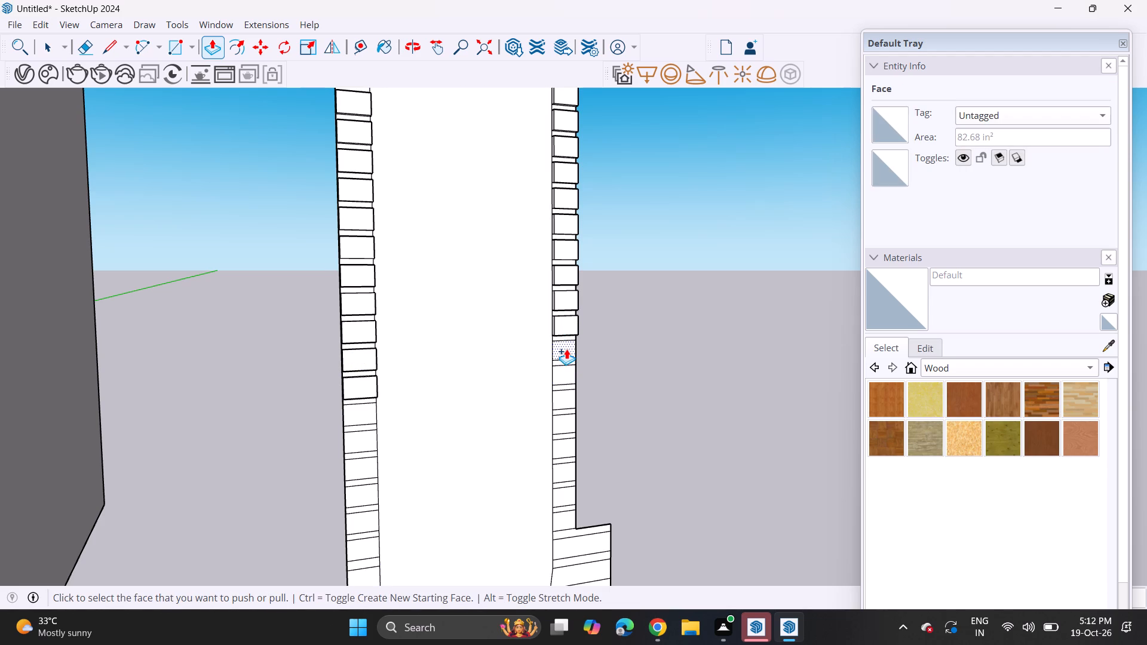
# Raise the eight remaining right-hand strip sections beside the slot, down to the panel's wider base, with the same push/pull.
pyautogui.doubleClick(566, 349)
pyautogui.doubleClick(560, 376)
pyautogui.doubleClick(561, 397)
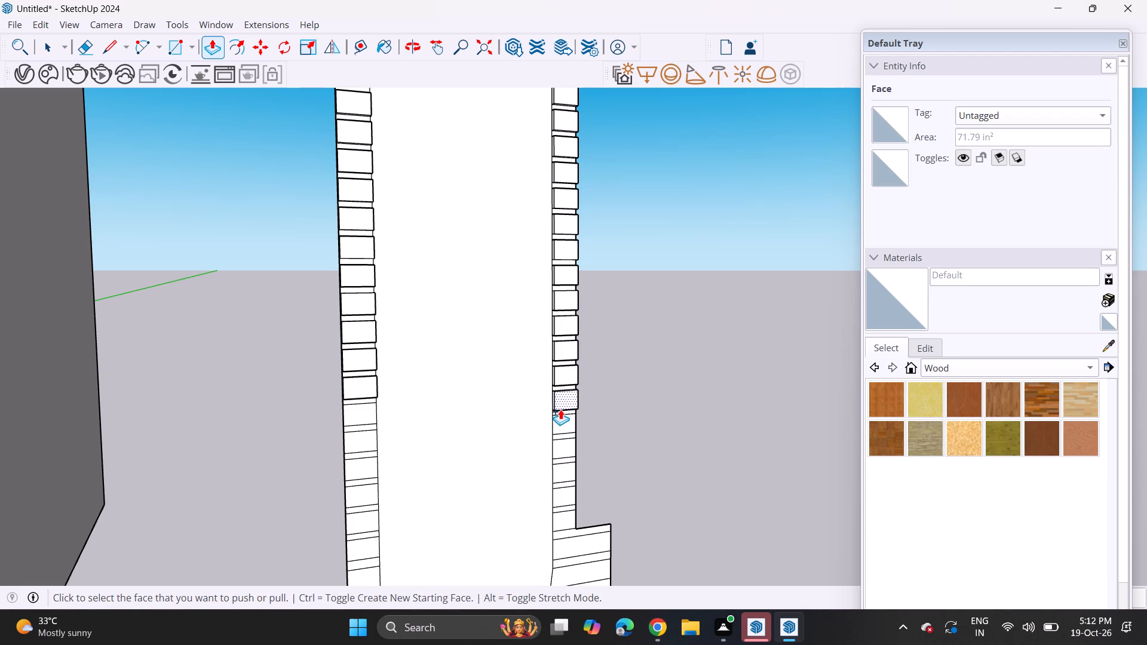
pyautogui.doubleClick(560, 417)
pyautogui.doubleClick(565, 446)
pyautogui.doubleClick(565, 466)
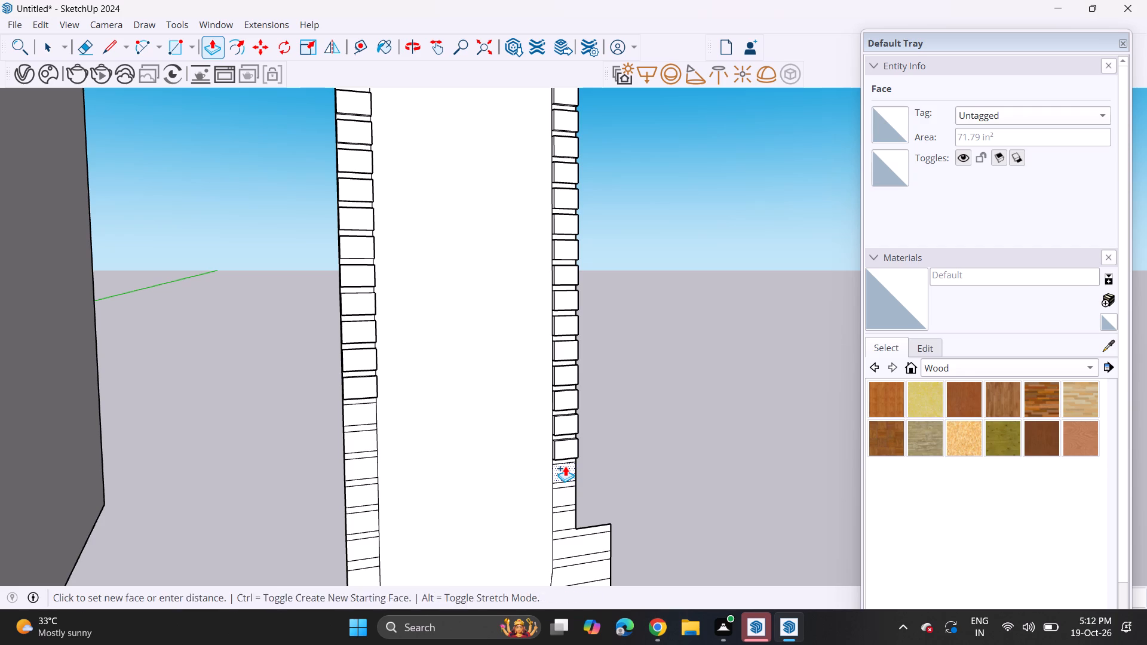
pyautogui.doubleClick(566, 494)
pyautogui.doubleClick(572, 520)
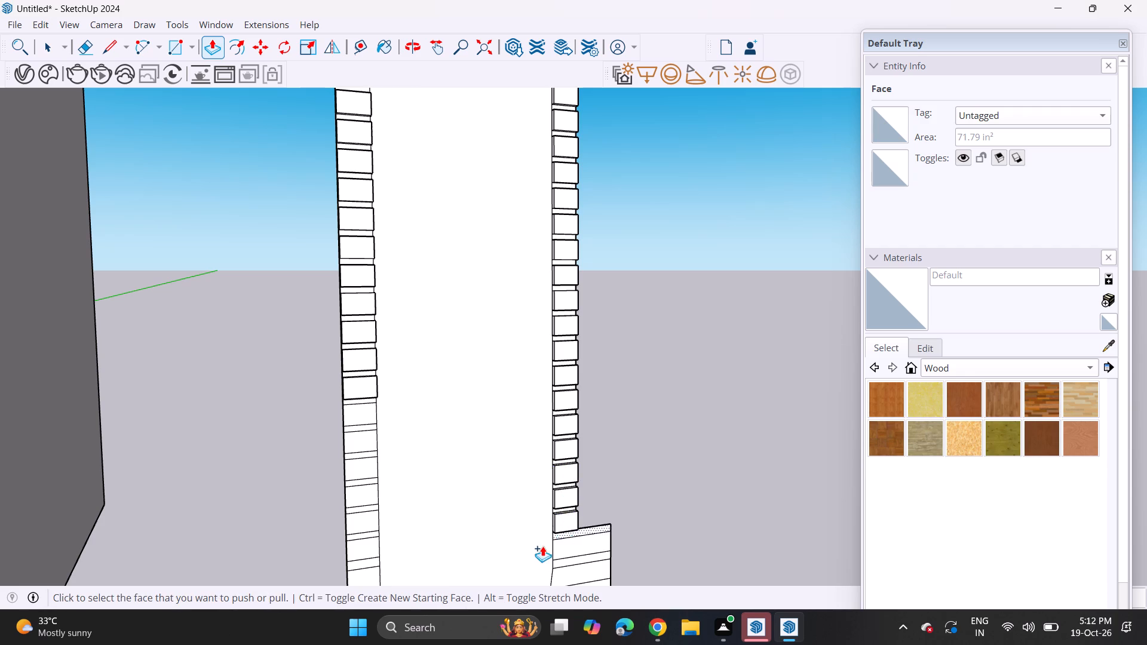
# Raise five more left-hand strip sections beside the slot, level with the raised ones above, using the same push/pull.
pyautogui.doubleClick(363, 516)
pyautogui.doubleClick(369, 497)
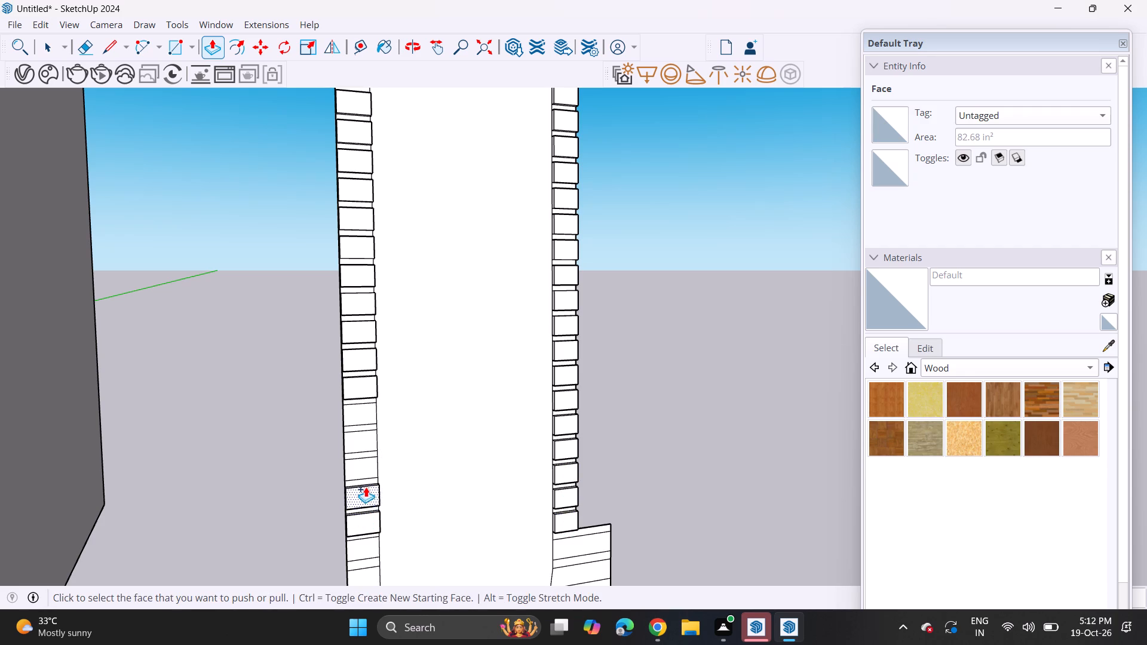
pyautogui.doubleClick(358, 468)
pyautogui.doubleClick(361, 443)
pyautogui.doubleClick(363, 421)
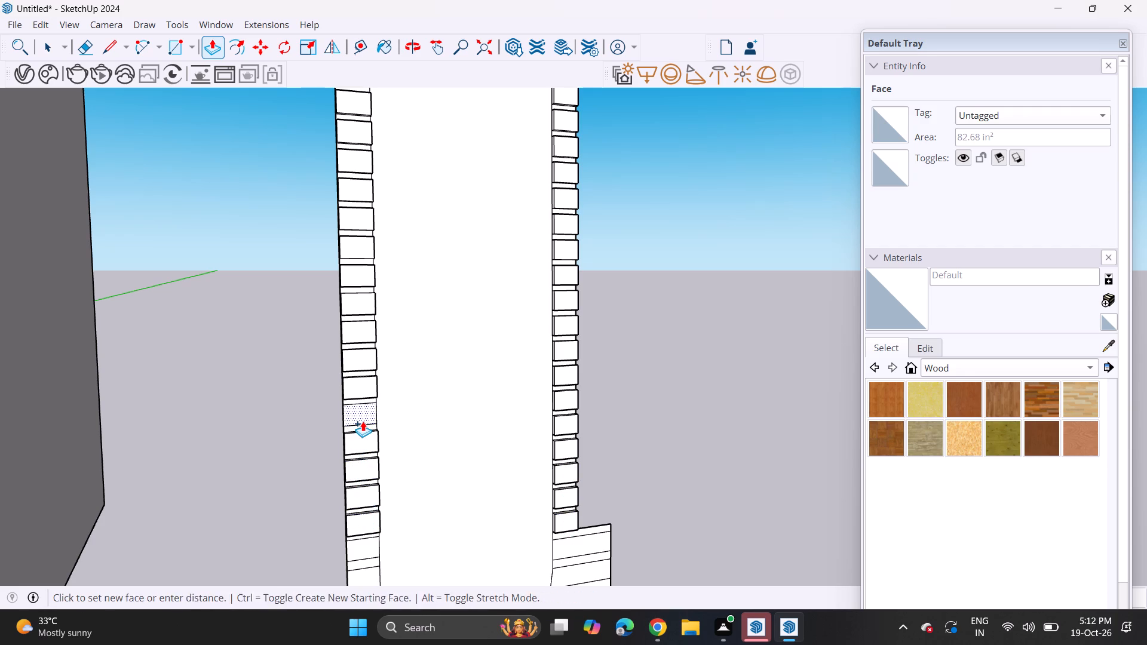
# Repeat the push/pull on the strip sections around the slot's rounded bottom end, five on the left and four on the right.
pyautogui.scroll(-3, 363, 444)
pyautogui.moveTo(387, 462); pyautogui.dragTo(412, 248, button='middle')
pyautogui.moveTo(422, 257); pyautogui.dragTo(422, 297, button='middle')
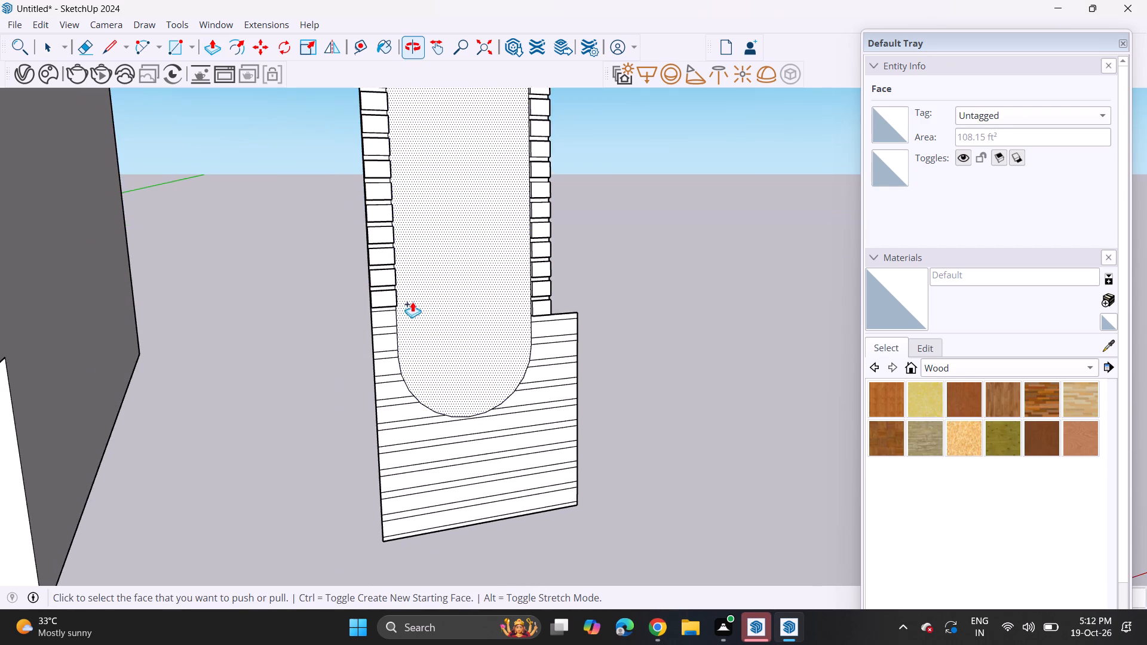
pyautogui.scroll(3, 391, 313)
pyautogui.doubleClick(388, 315)
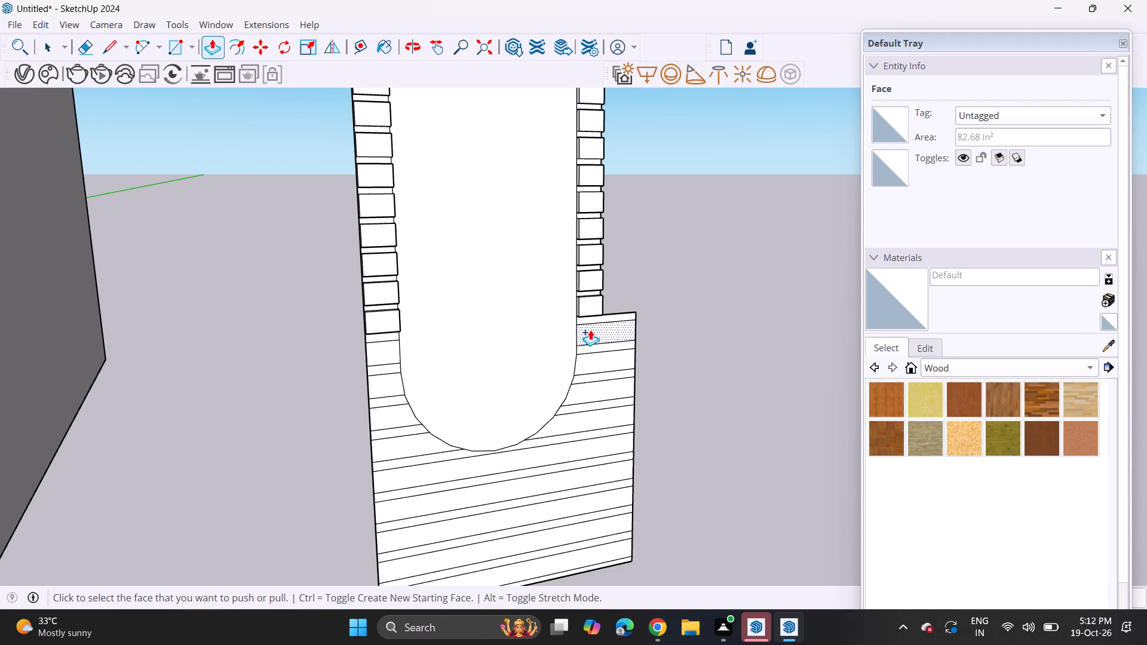
pyautogui.doubleClick(590, 330)
pyautogui.doubleClick(381, 357)
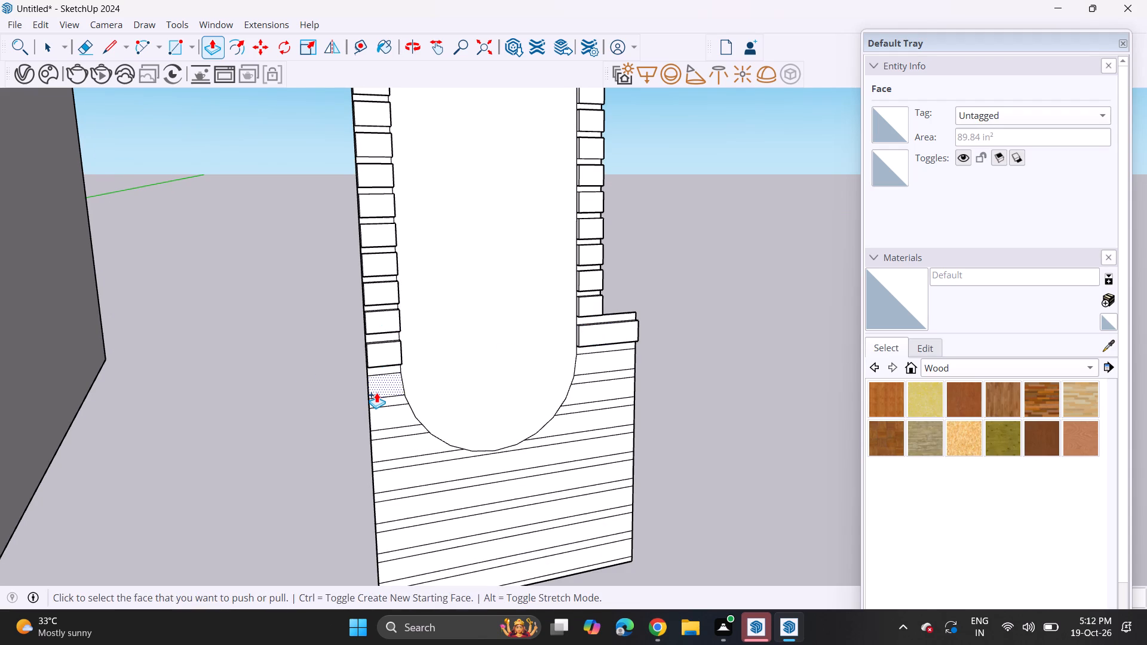
pyautogui.doubleClick(376, 392)
pyautogui.doubleClick(600, 358)
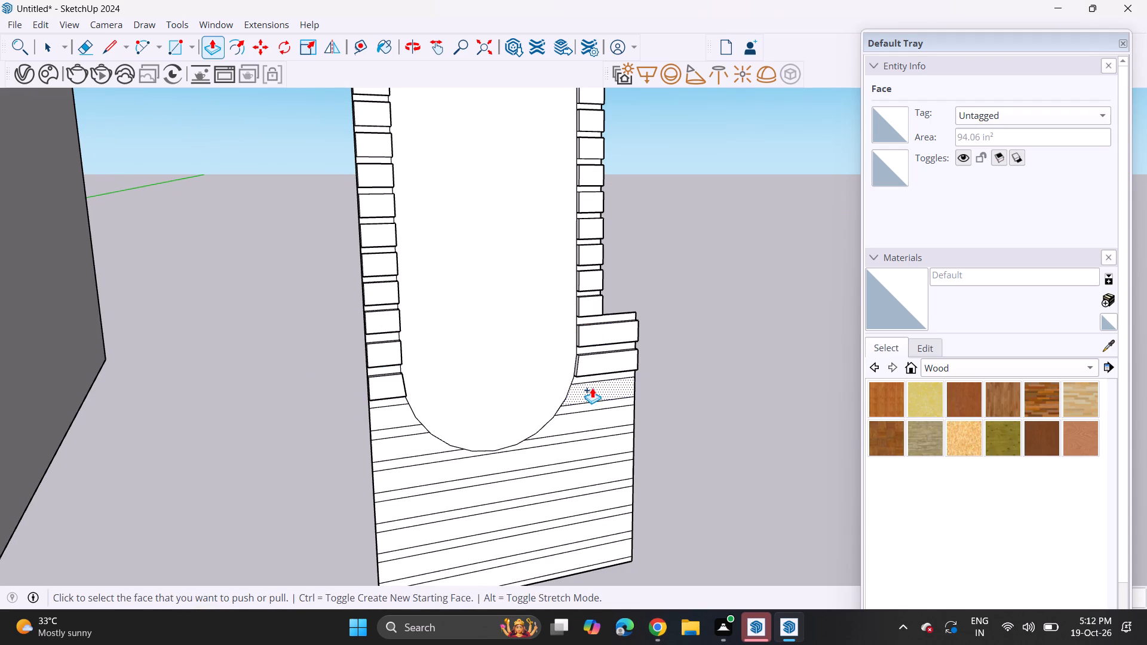
pyautogui.doubleClick(592, 388)
pyautogui.doubleClick(400, 413)
pyautogui.doubleClick(415, 451)
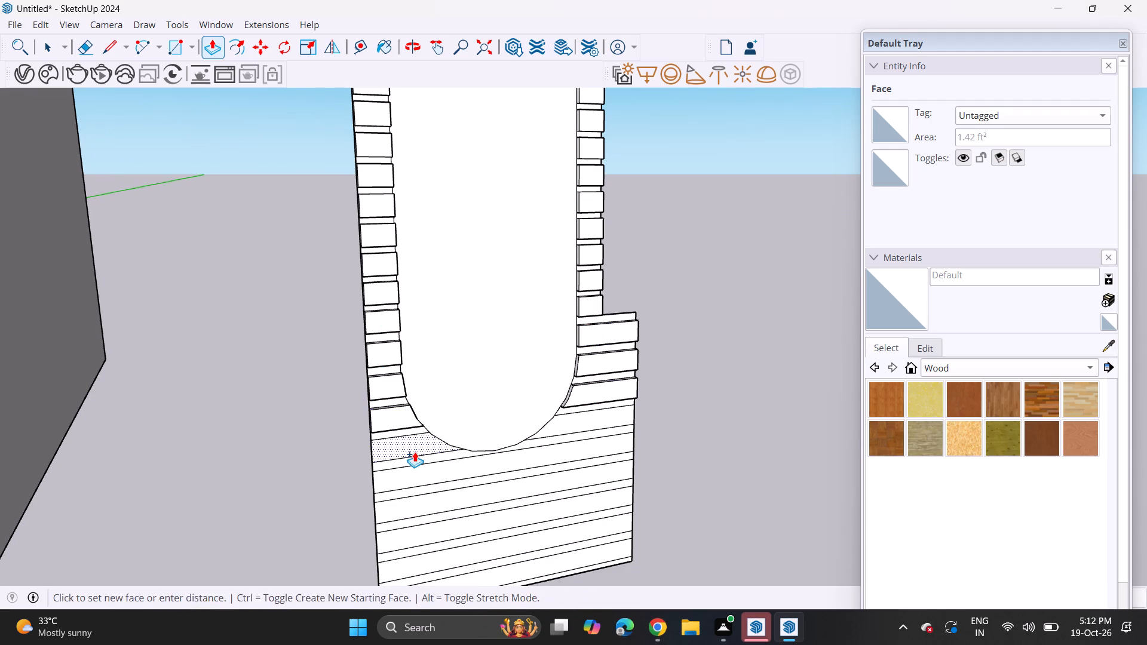
pyautogui.doubleClick(574, 428)
# Raise the five full-width strips below the slot with the same push/pull, down to the panel's bottom.
pyautogui.moveTo(560, 460); pyautogui.dragTo(503, 397, button='middle')
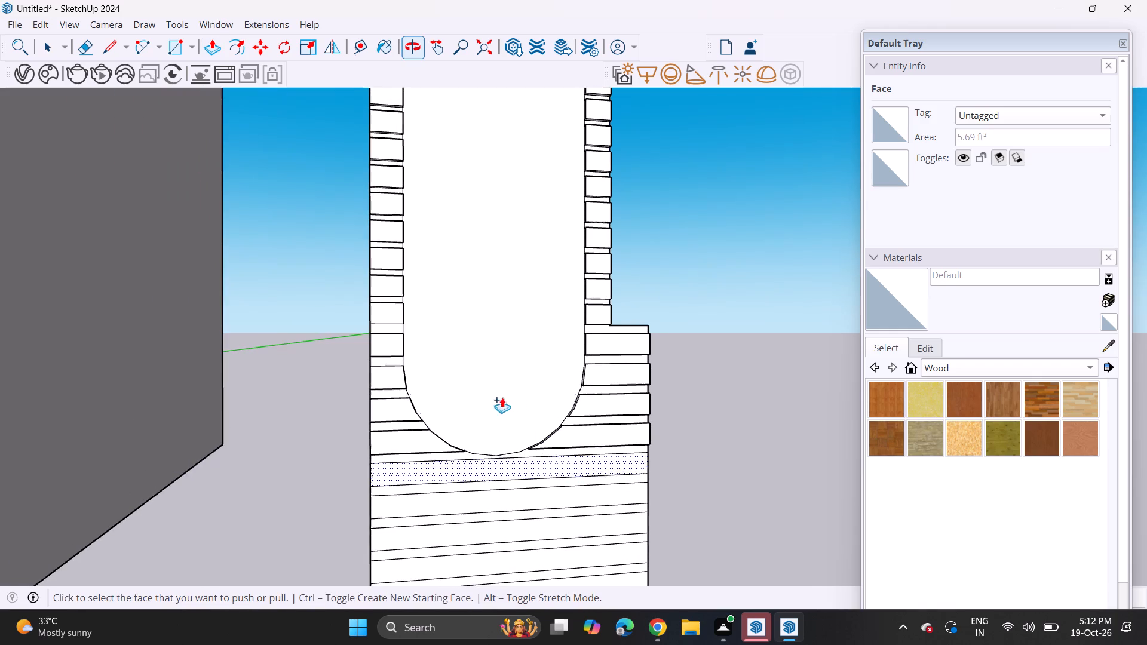
pyautogui.doubleClick(504, 467)
pyautogui.keyDown('shift'); pyautogui.moveTo(523, 465); pyautogui.dragTo(526, 317, button='middle'); pyautogui.keyUp('shift')
pyautogui.moveTo(522, 326); pyautogui.dragTo(513, 385, button='middle')
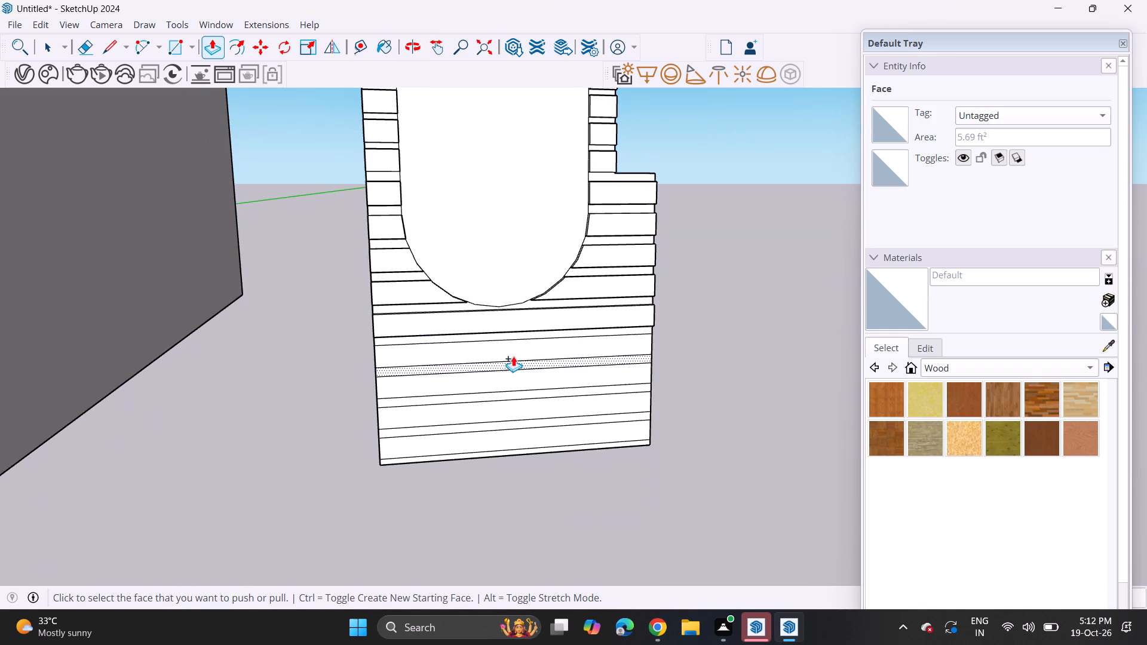
pyautogui.doubleClick(514, 351)
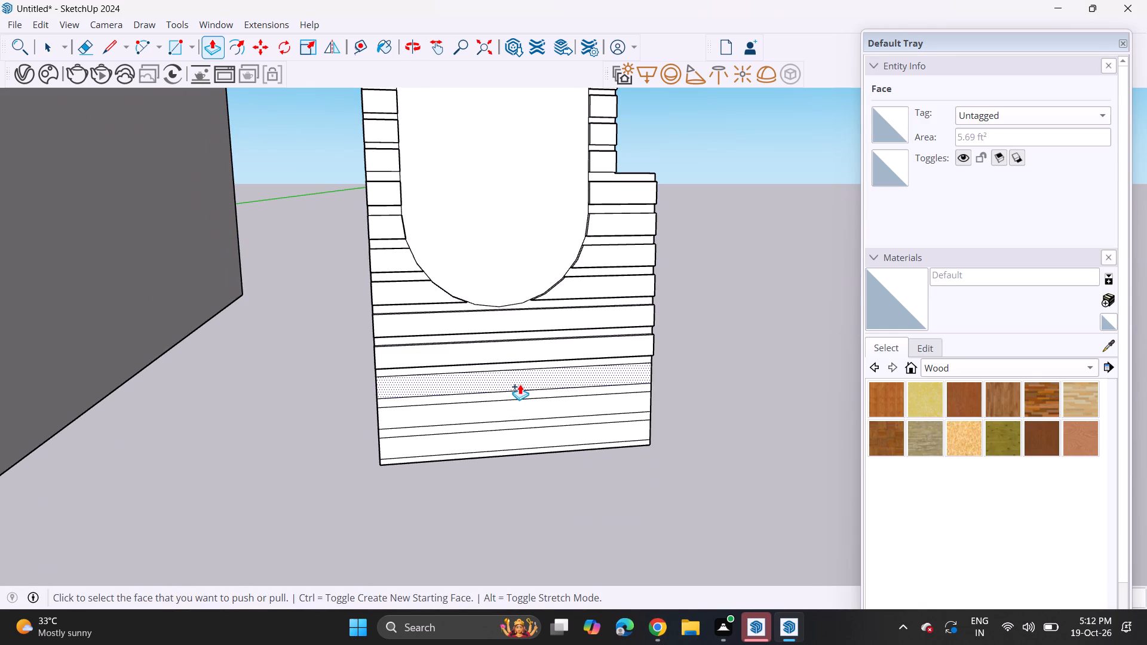
pyautogui.doubleClick(520, 384)
pyautogui.doubleClick(519, 408)
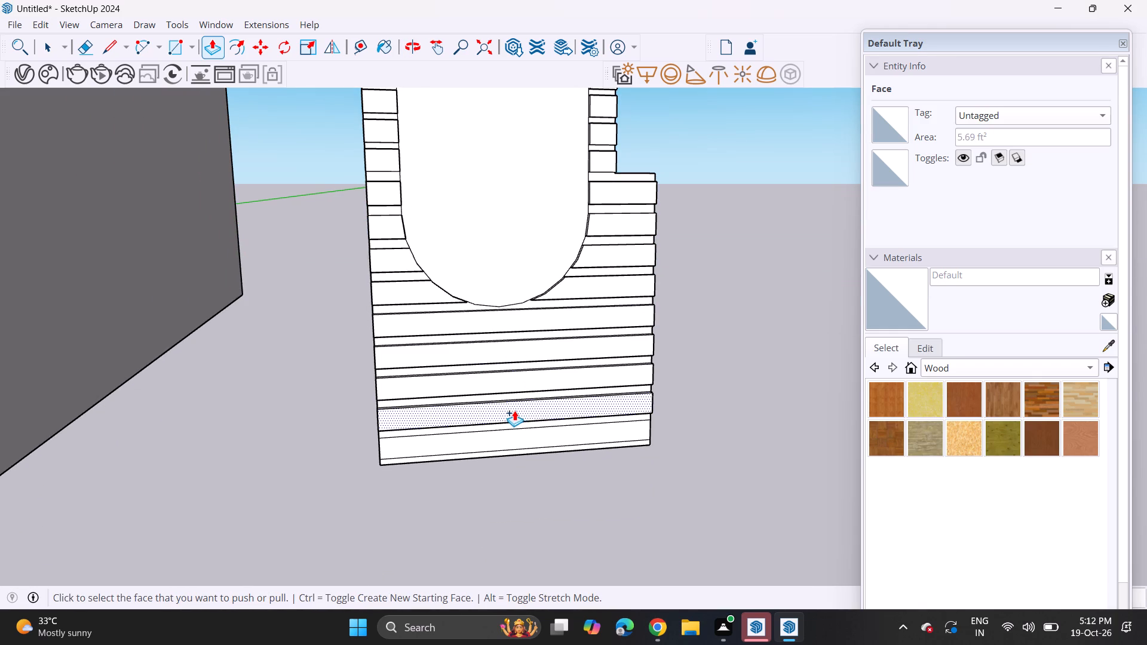
pyautogui.doubleClick(522, 440)
# Select the entire striped panel and move it by its lower left corner onto the tower's front wall, seated at the base.
pyautogui.scroll(-15, 576, 332)
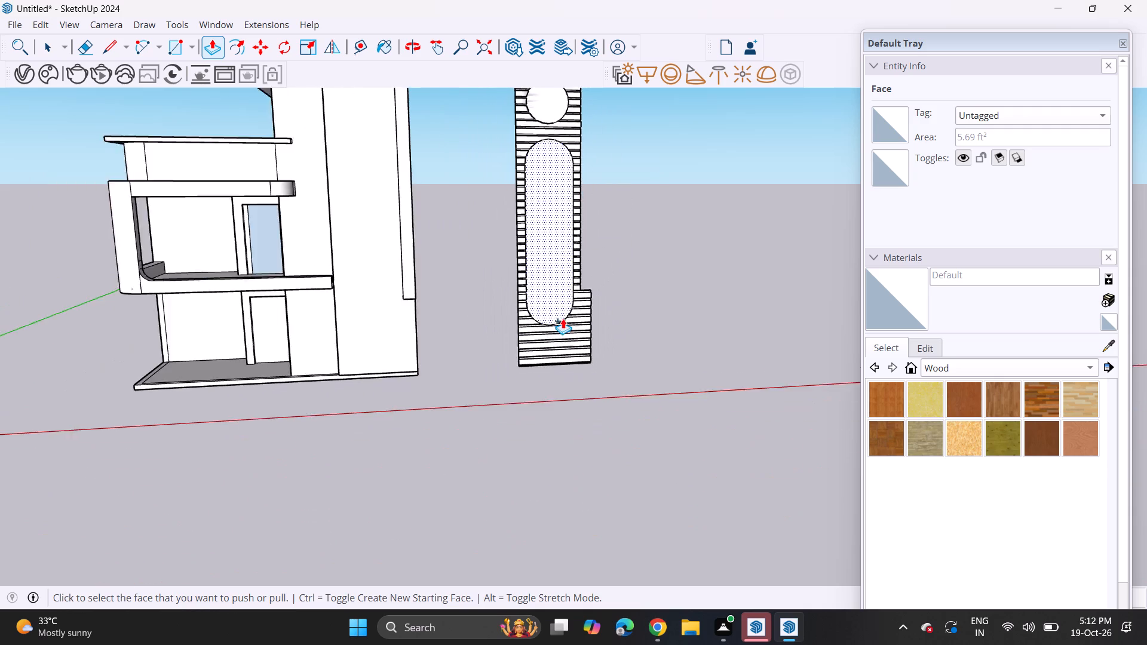
pyautogui.scroll(-1, 563, 318)
pyautogui.moveTo(579, 241); pyautogui.dragTo(611, 312, button='middle')
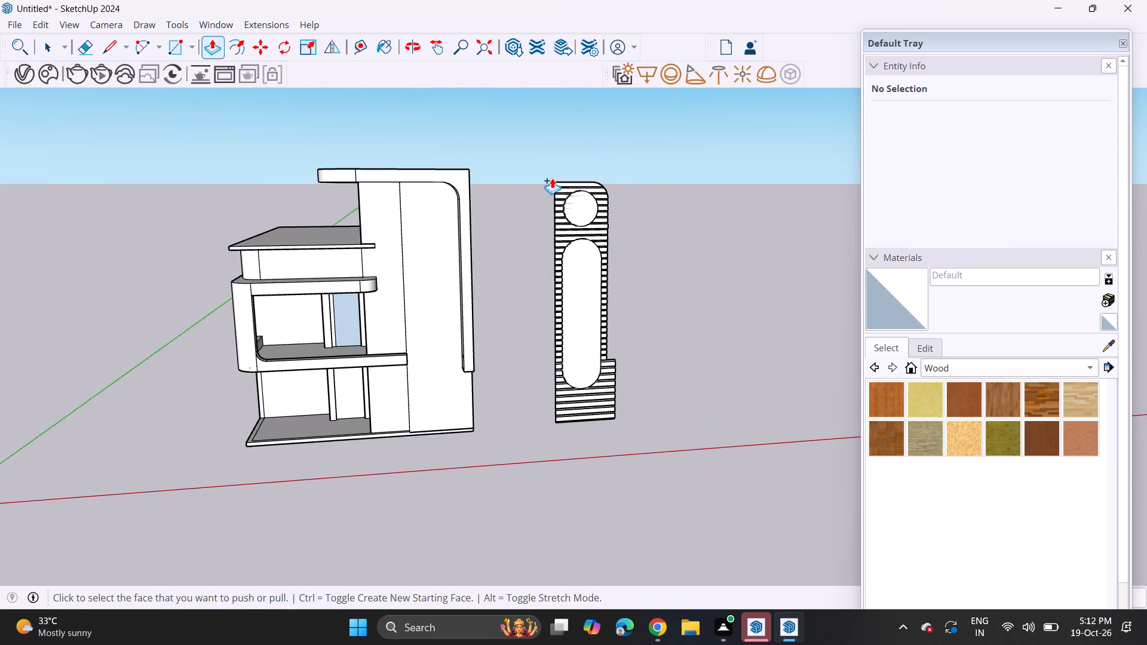
pyautogui.press('space')
pyautogui.moveTo(522, 142); pyautogui.dragTo(677, 466)
pyautogui.press('m')
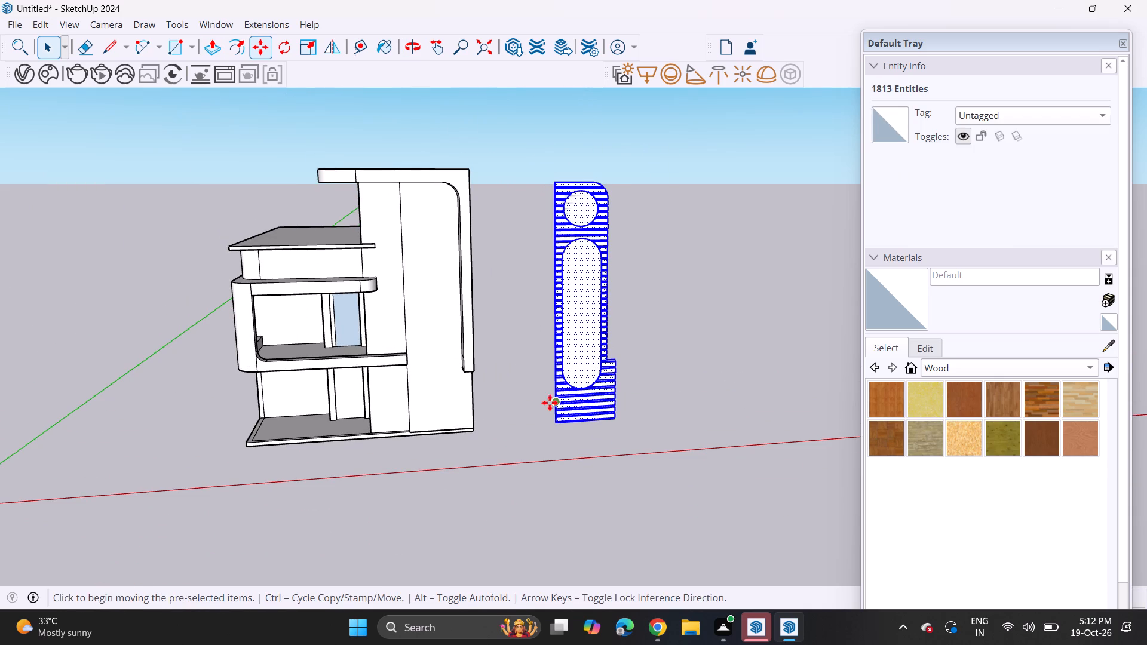
pyautogui.click(556, 425)
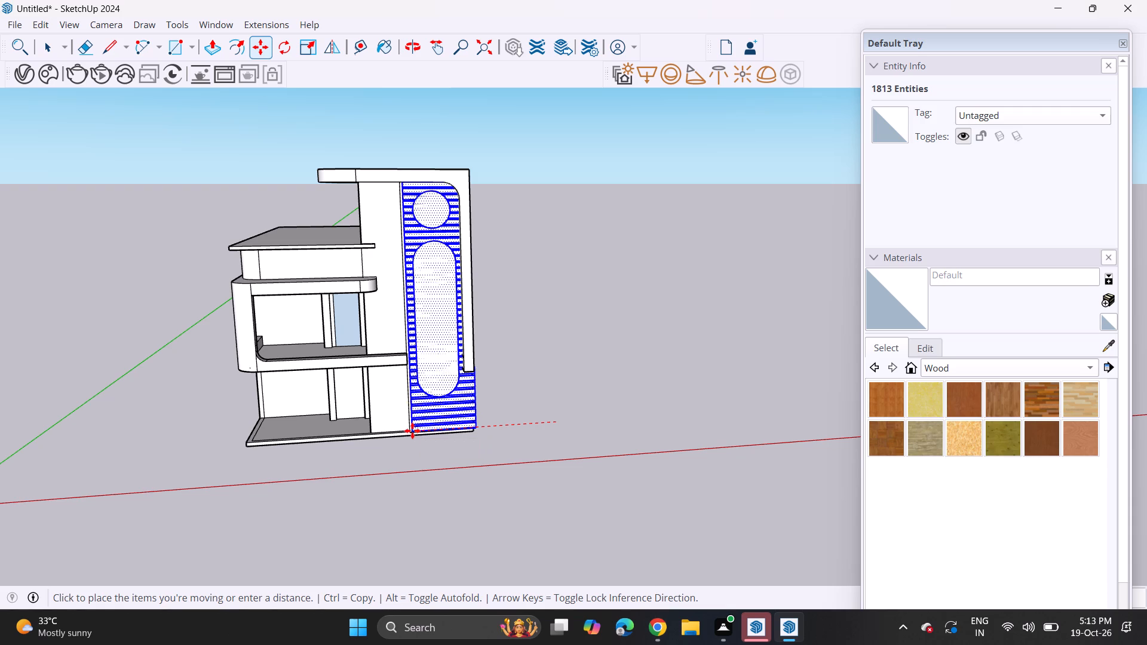
pyautogui.moveTo(412, 431); pyautogui.dragTo(654, 375, button='middle')
pyautogui.scroll(13, 412, 431)
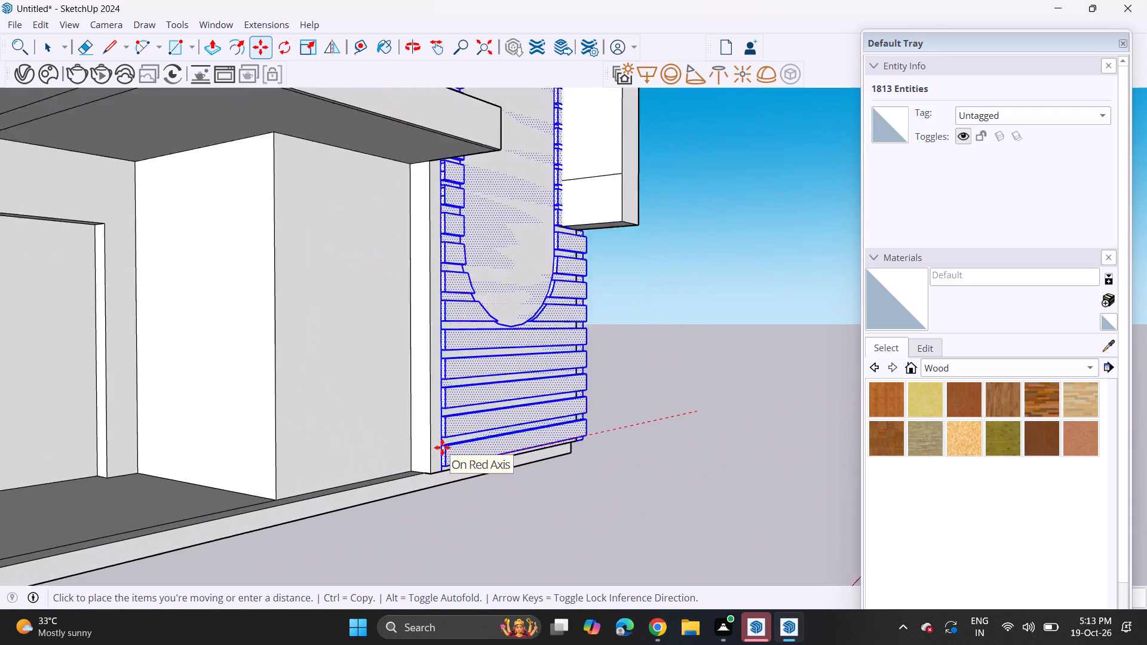
pyautogui.scroll(2, 441, 463)
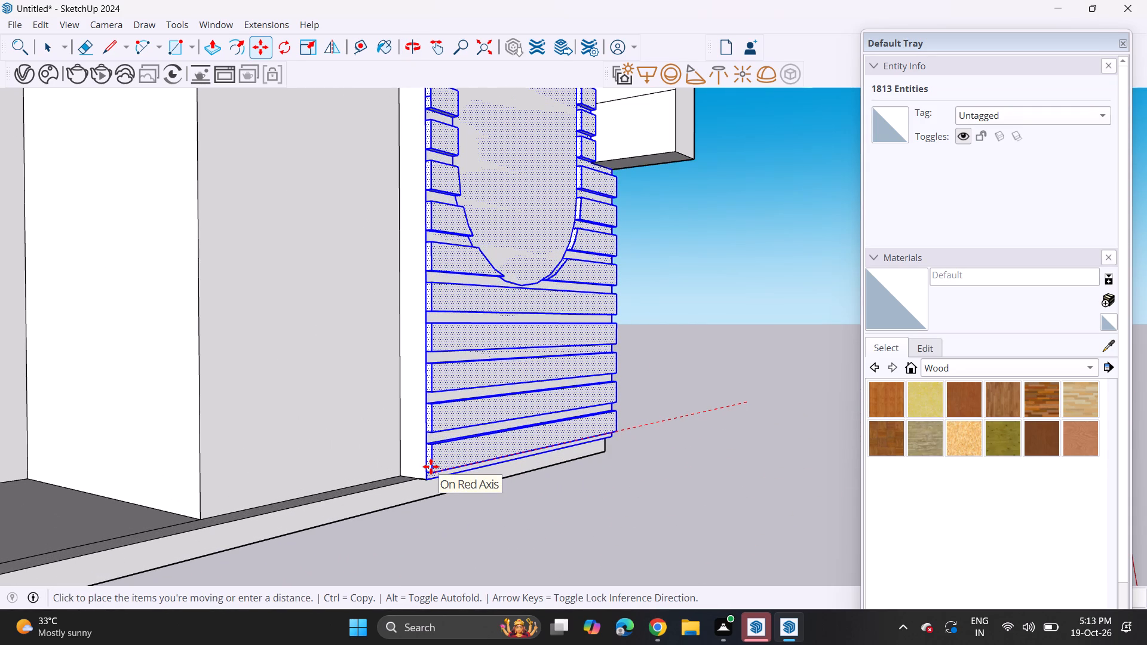
pyautogui.click(431, 466)
pyautogui.scroll(14, 434, 478)
pyautogui.moveTo(473, 460); pyautogui.dragTo(165, 442, button='middle')
pyautogui.scroll(-20, 178, 409)
pyautogui.scroll(-9, 178, 409)
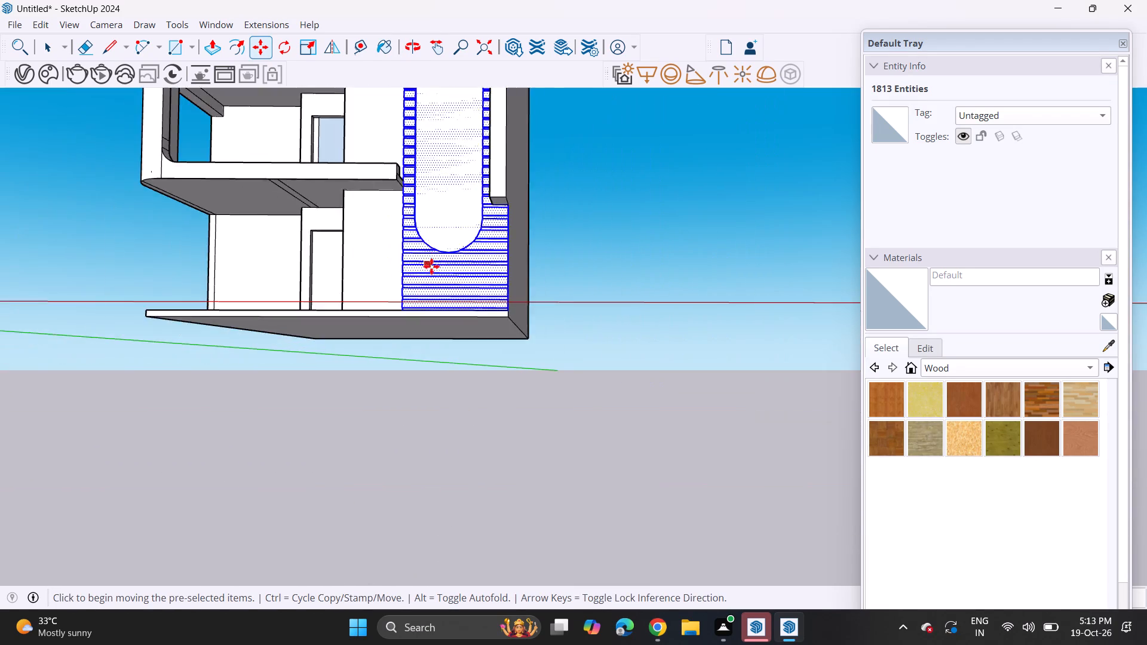
pyautogui.scroll(-11, 431, 266)
pyautogui.moveTo(424, 223); pyautogui.dragTo(503, 363, button='middle')
pyautogui.moveTo(520, 360); pyautogui.dragTo(544, 374, button='middle')
pyautogui.press('space')
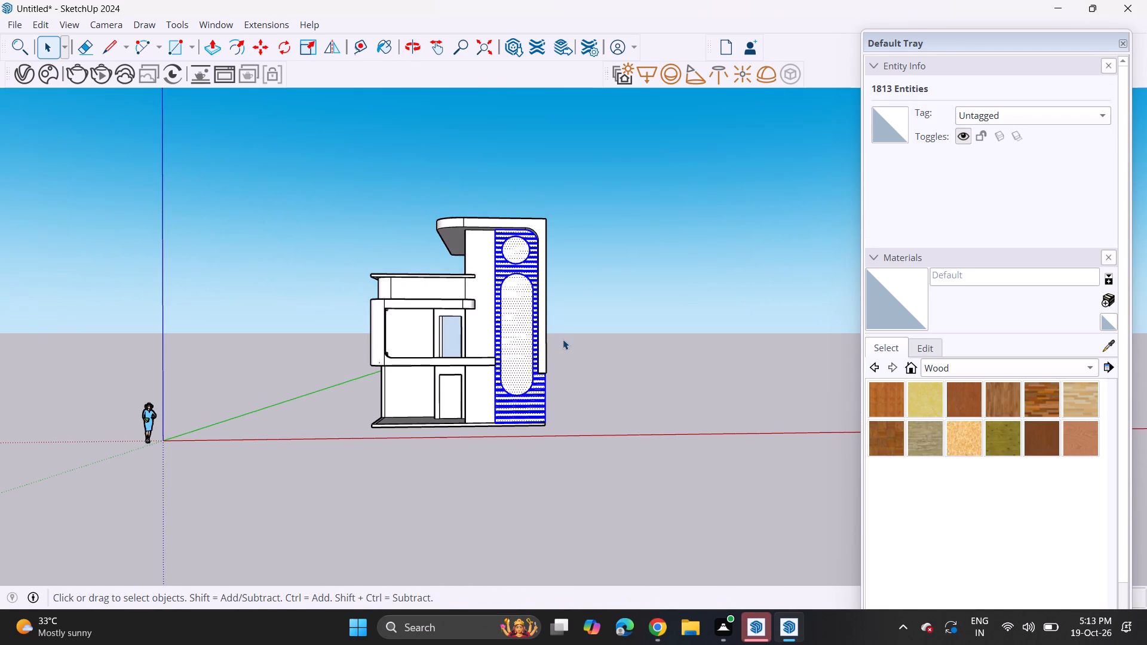
pyautogui.click(563, 339)
# Repeat the push/pull on the face inside the panel's circular cutout, and push the extruded face back toward the wall.
pyautogui.scroll(4, 547, 343)
pyautogui.moveTo(498, 207); pyautogui.dragTo(530, 293, button='middle')
pyautogui.scroll(5, 479, 190)
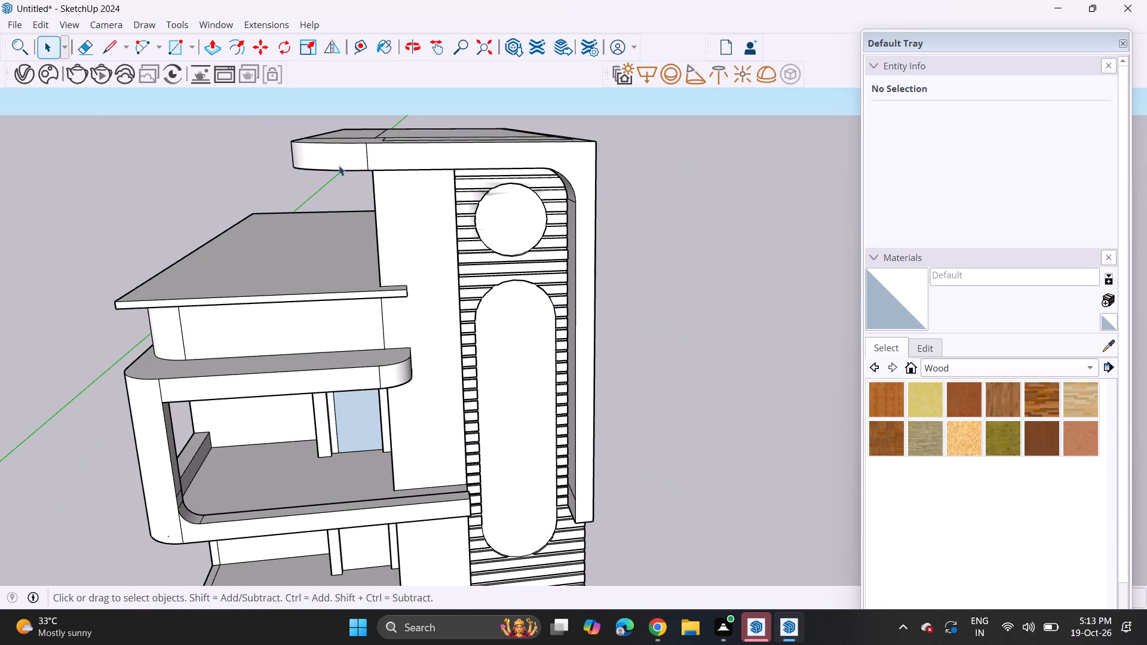
pyautogui.click(206, 39)
pyautogui.scroll(5, 517, 196)
pyautogui.doubleClick(503, 223)
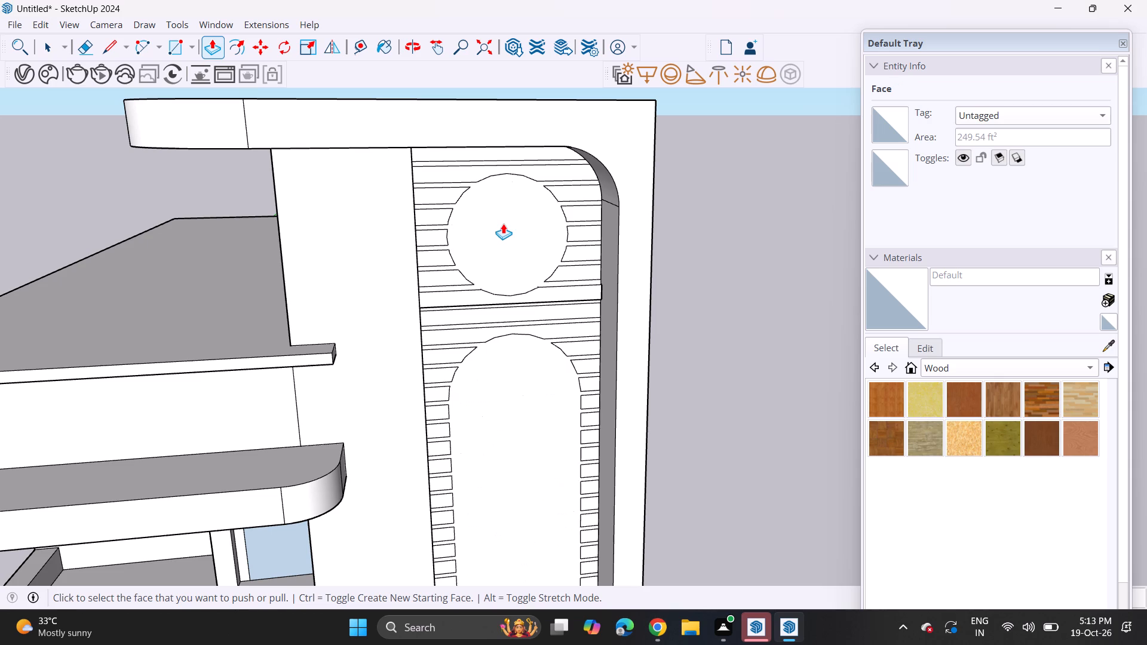
pyautogui.moveTo(503, 210); pyautogui.dragTo(778, 182, button='middle')
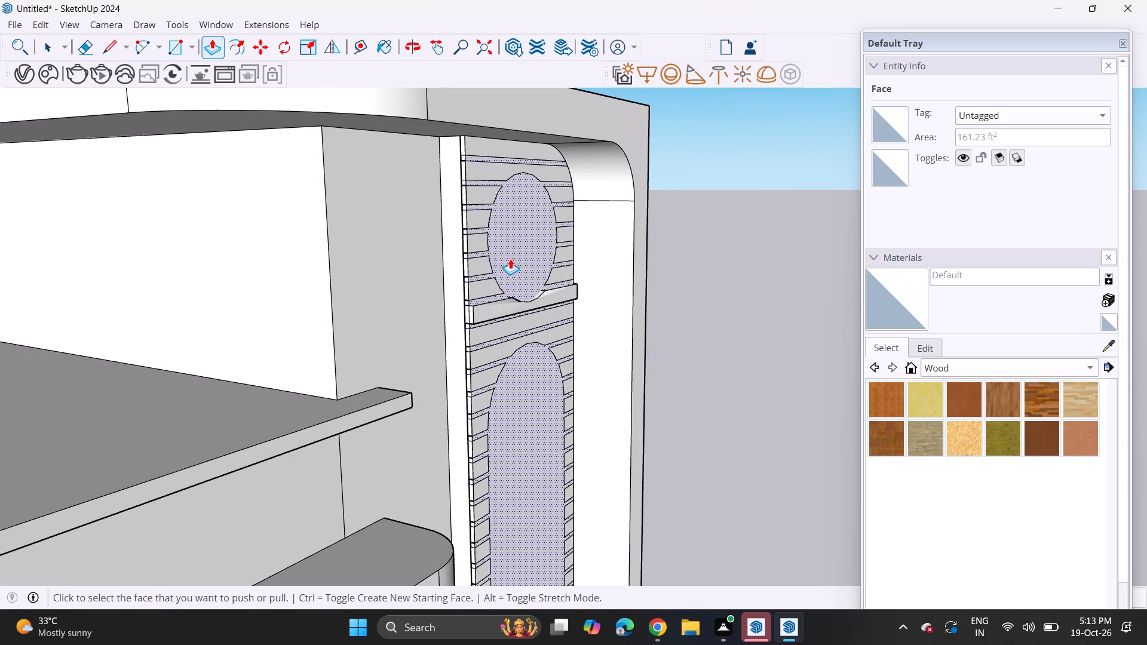
pyautogui.click(524, 269)
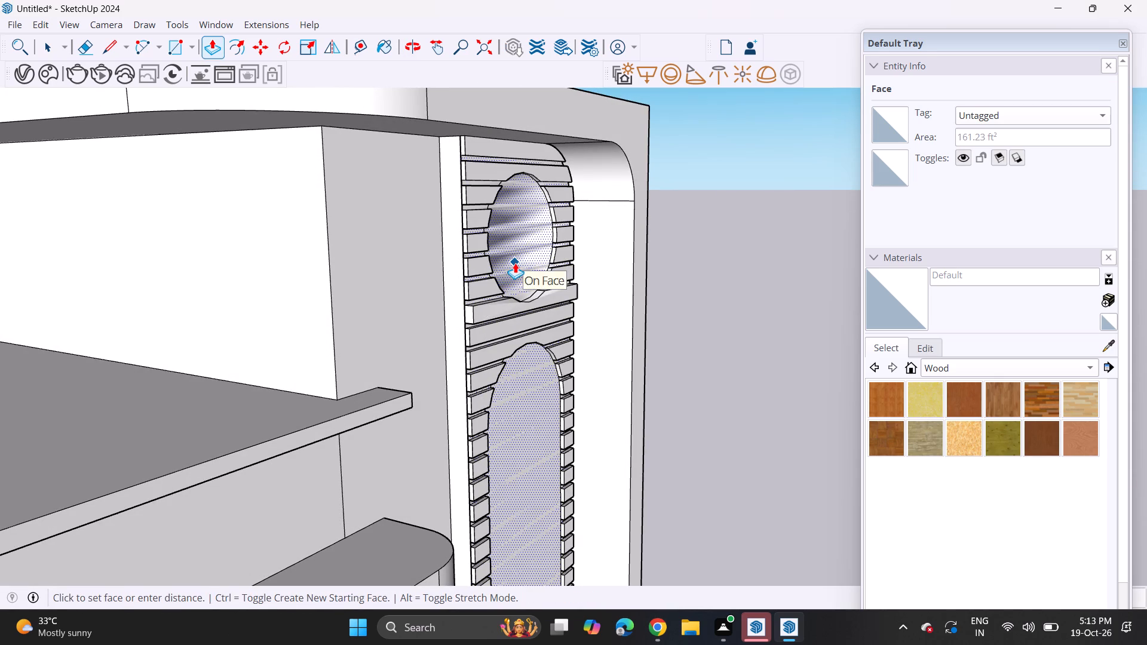
pyautogui.click(515, 263)
pyautogui.moveTo(536, 254); pyautogui.dragTo(253, 208, button='middle')
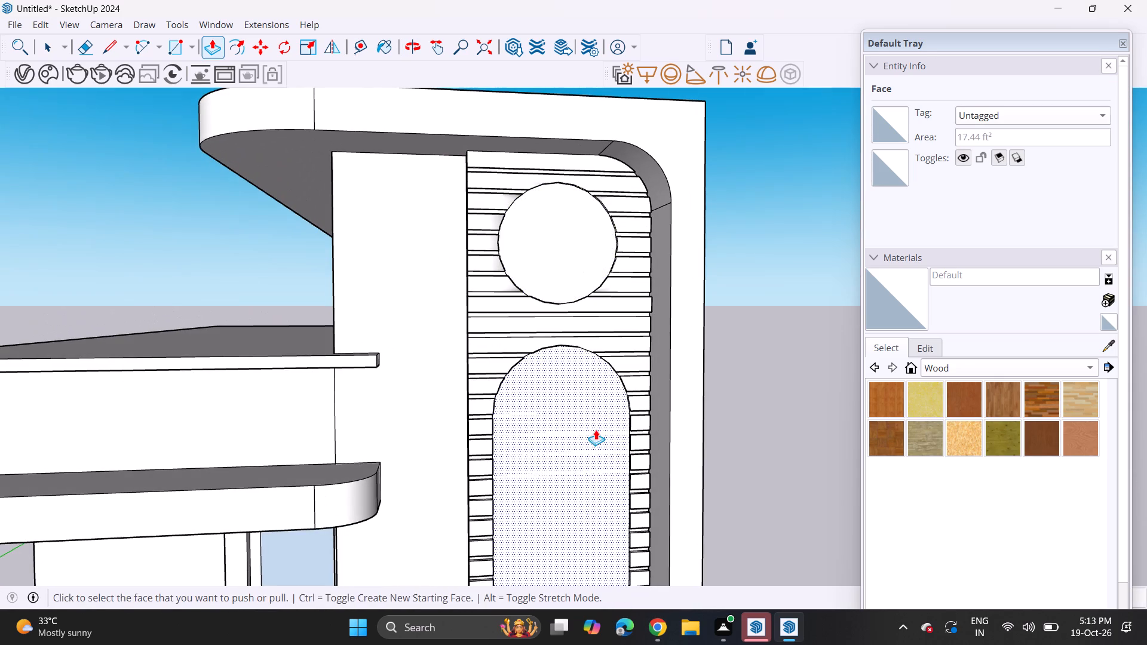
# Push/pull the face inside the panel's tall rounded slot by a slight amount.
pyautogui.click(581, 524)
pyautogui.click(581, 514)
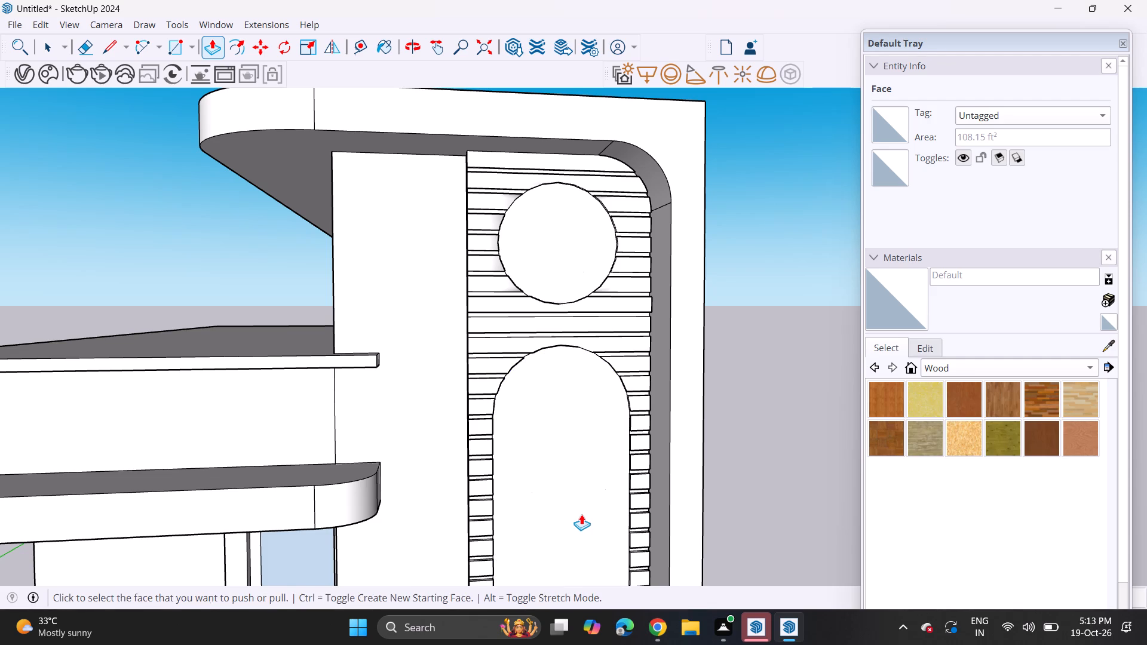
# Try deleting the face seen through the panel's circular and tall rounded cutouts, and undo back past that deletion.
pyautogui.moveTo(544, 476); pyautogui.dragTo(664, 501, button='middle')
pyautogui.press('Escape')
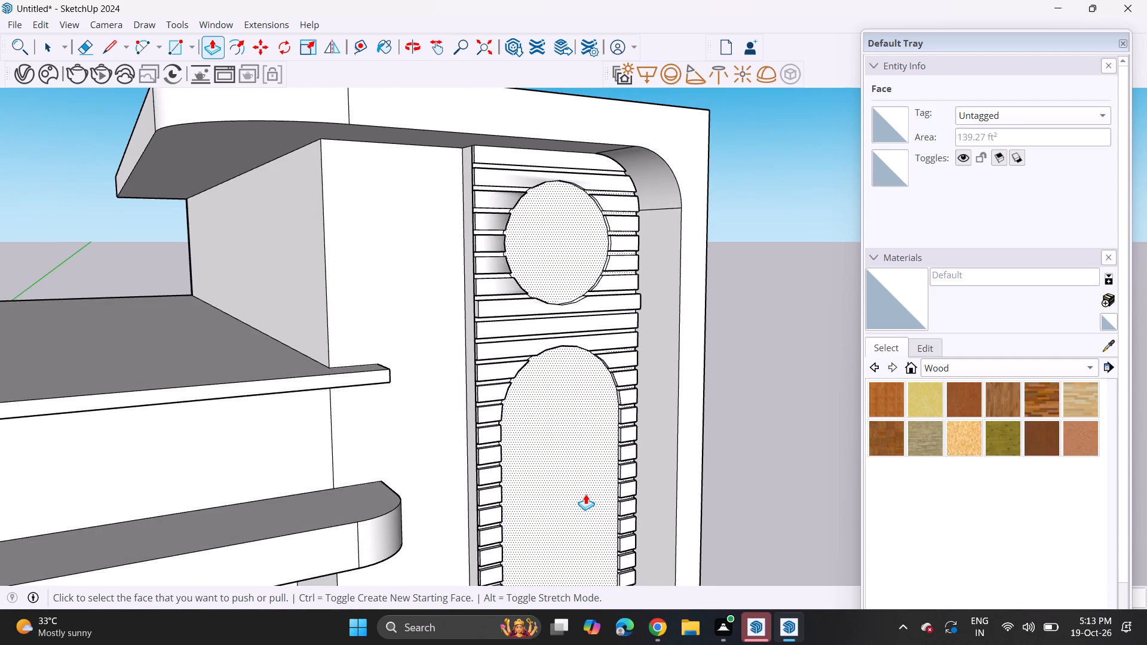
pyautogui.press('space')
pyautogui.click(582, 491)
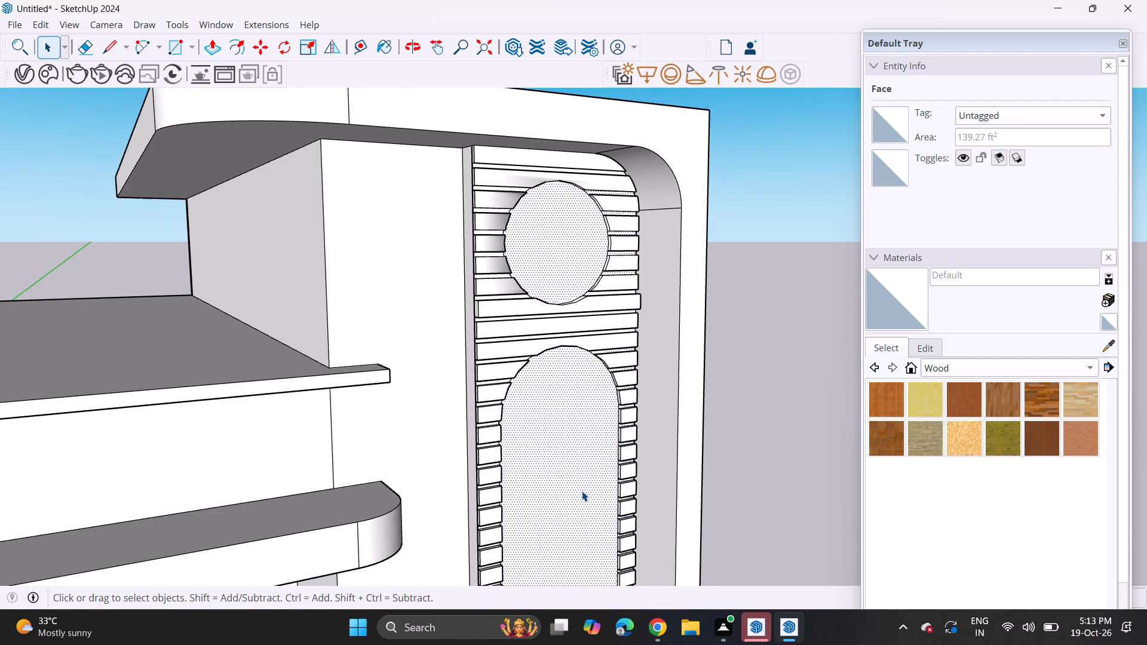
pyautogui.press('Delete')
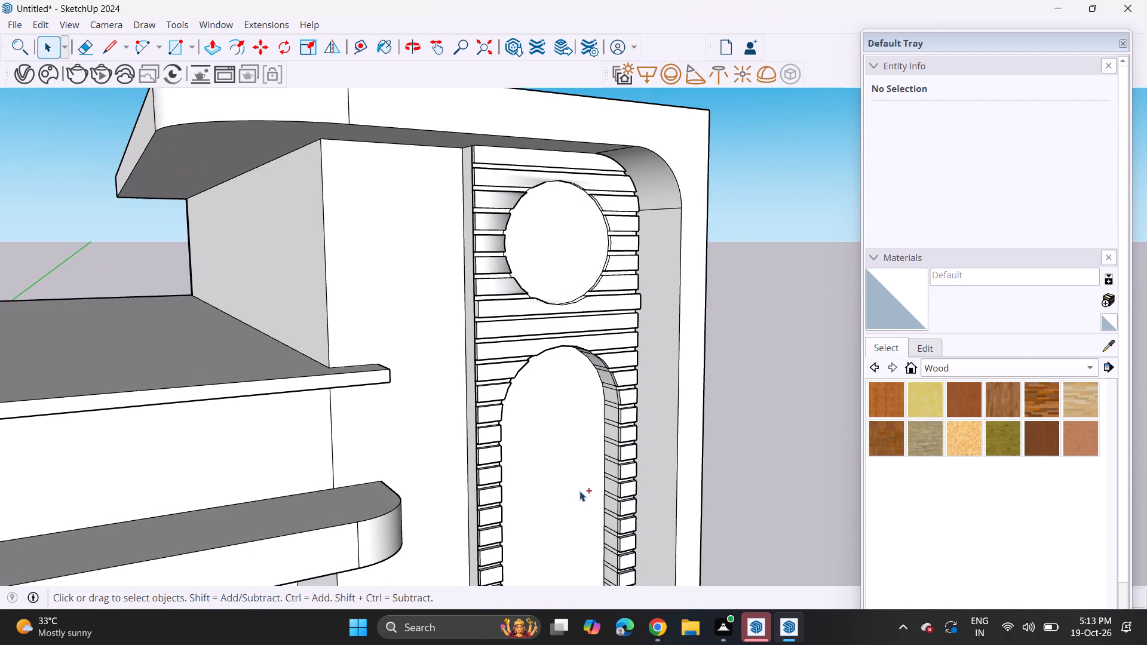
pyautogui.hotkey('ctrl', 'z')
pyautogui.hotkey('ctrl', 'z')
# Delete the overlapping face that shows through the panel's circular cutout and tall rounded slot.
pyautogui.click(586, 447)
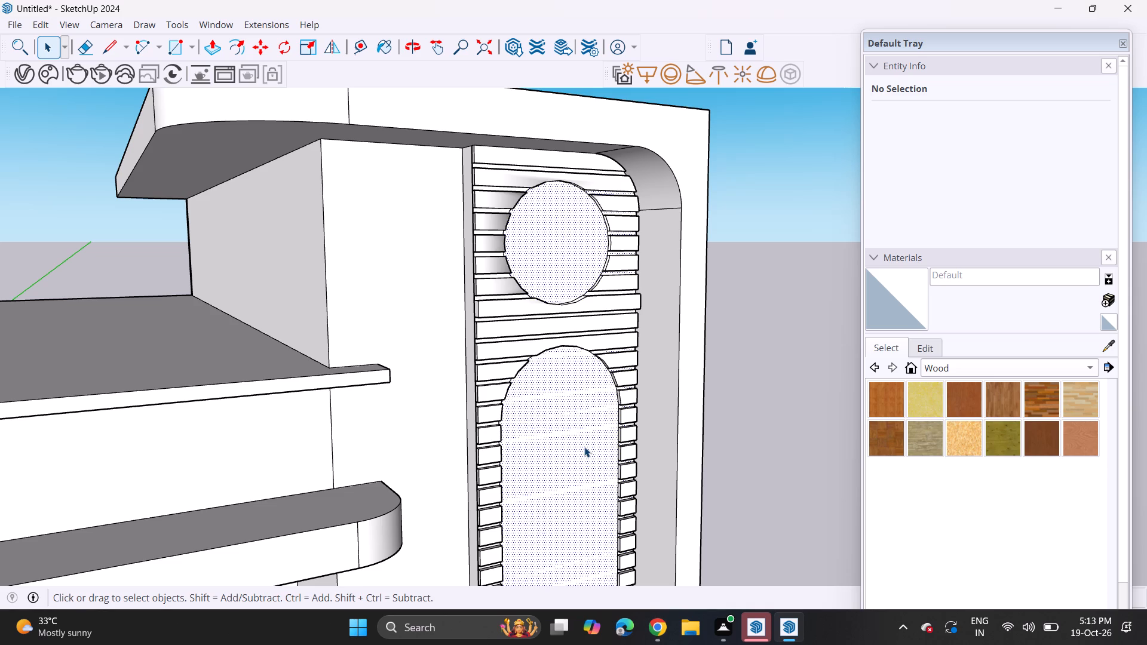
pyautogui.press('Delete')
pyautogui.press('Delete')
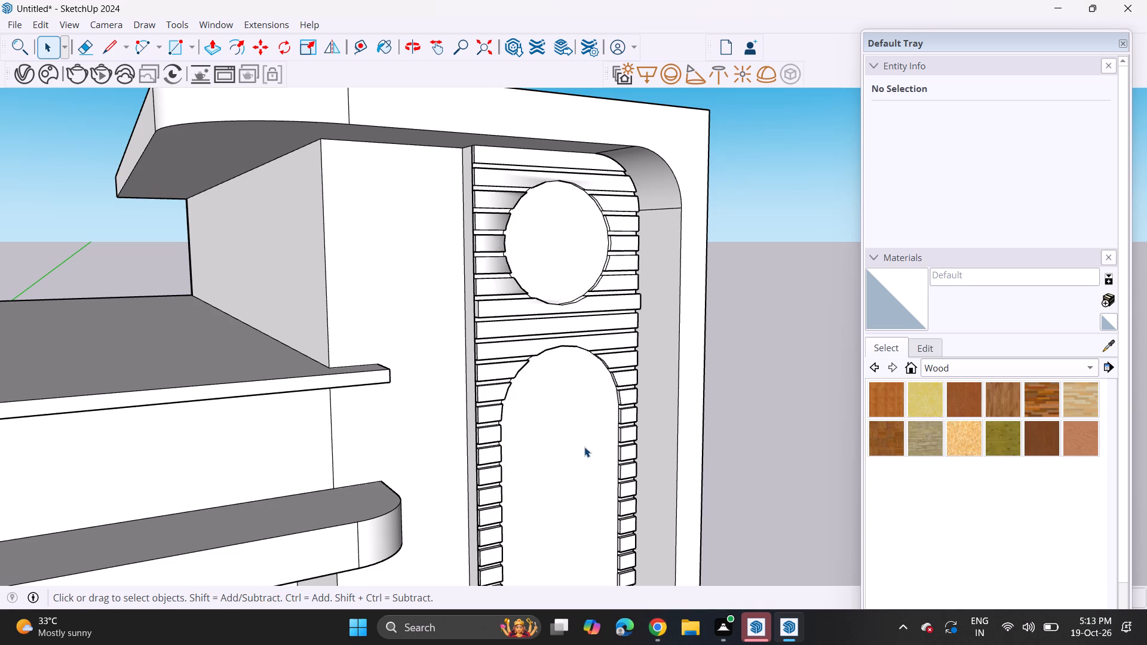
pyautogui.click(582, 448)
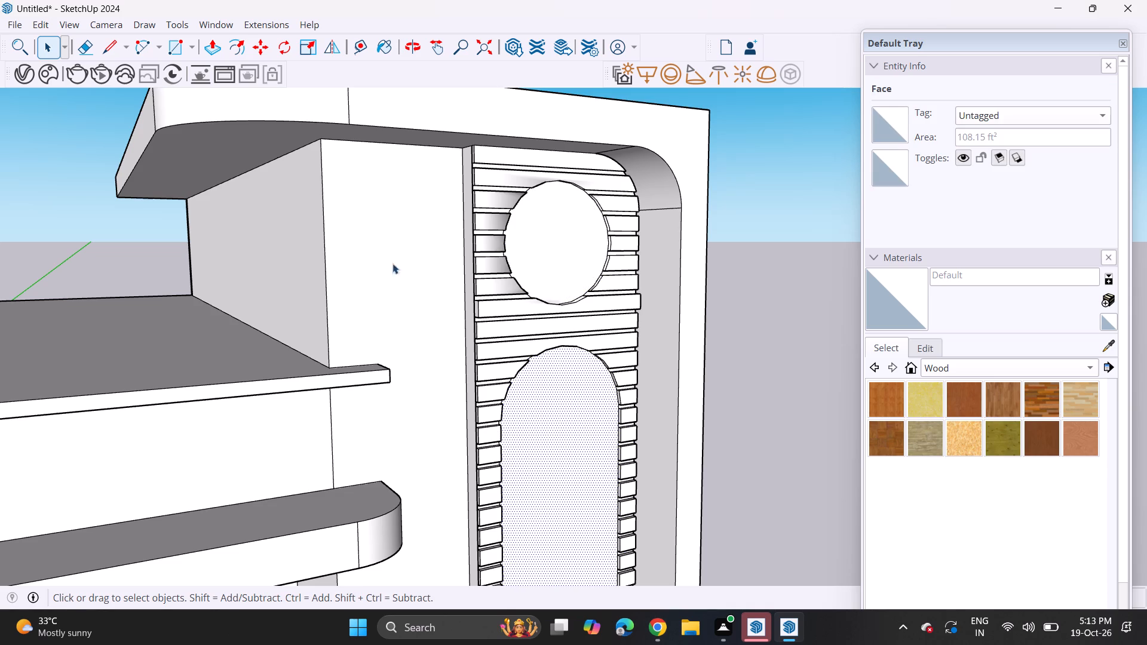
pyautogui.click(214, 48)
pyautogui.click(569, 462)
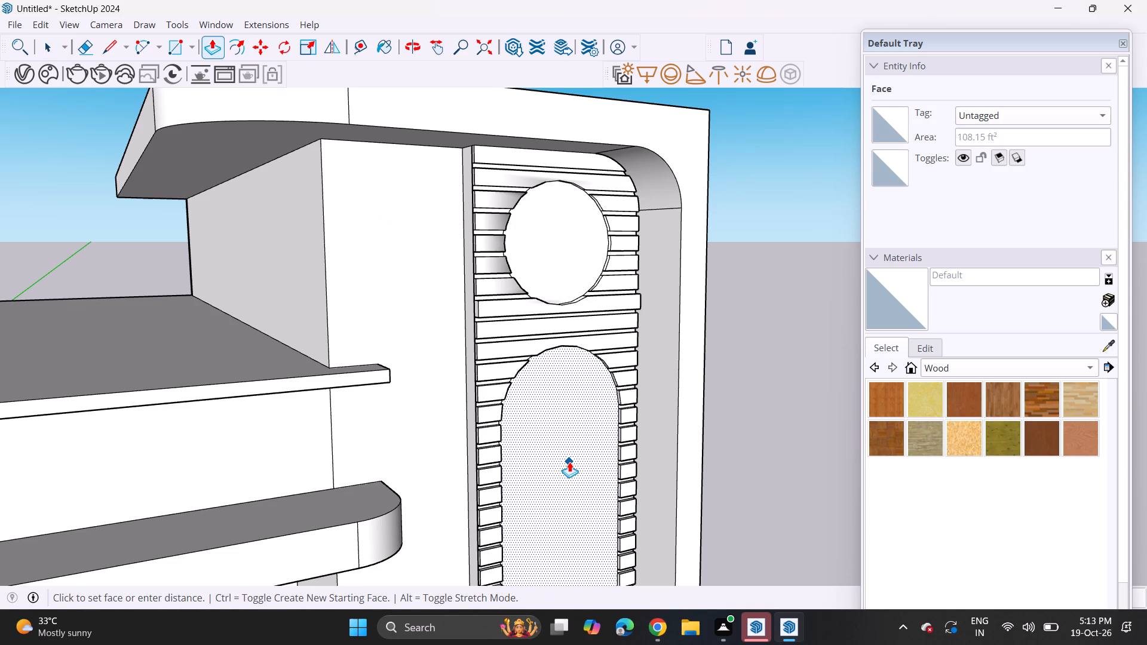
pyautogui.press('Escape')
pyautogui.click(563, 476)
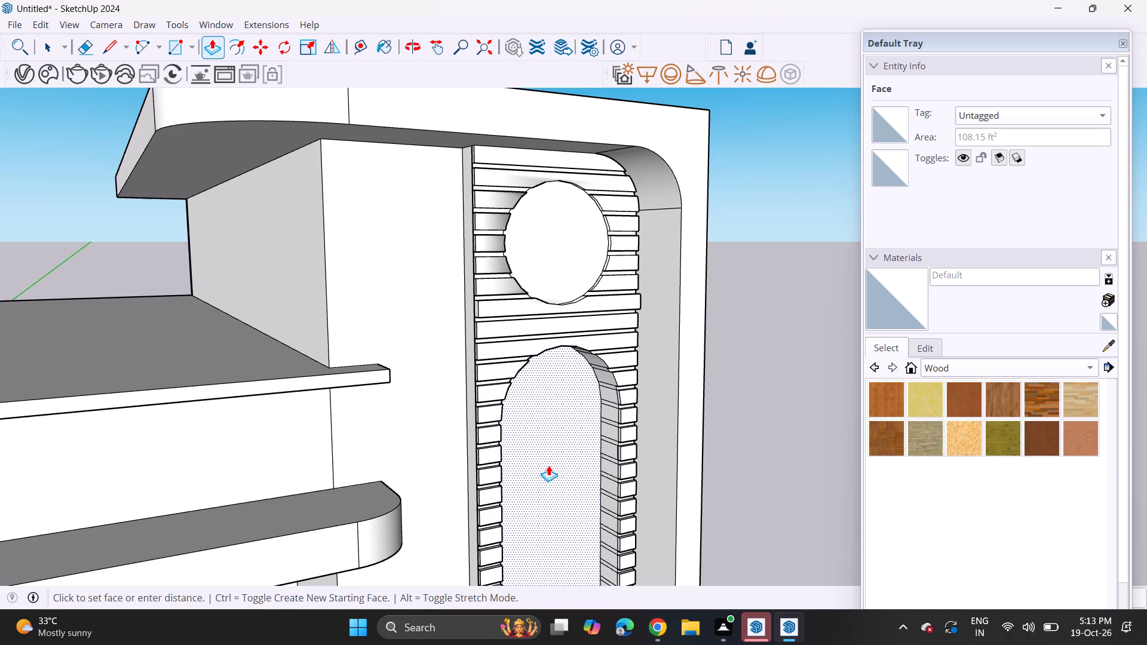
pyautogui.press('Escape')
# Examine the tower's striped panel from several angles, closing in on the strips around the slot's lower end.
pyautogui.scroll(-3, 580, 447)
pyautogui.moveTo(580, 447); pyautogui.dragTo(480, 438, button='middle')
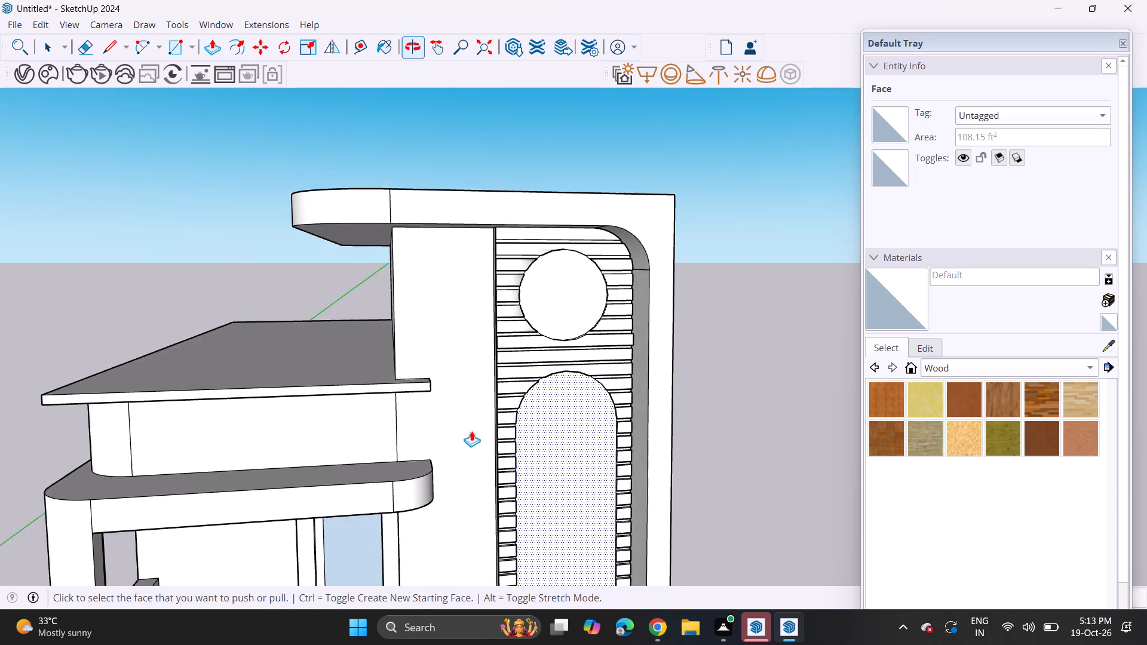
pyautogui.scroll(-5, 459, 426)
pyautogui.moveTo(477, 469); pyautogui.dragTo(467, 435, button='middle')
pyautogui.scroll(-4, 458, 437)
pyautogui.moveTo(501, 456); pyautogui.dragTo(670, 431, button='middle')
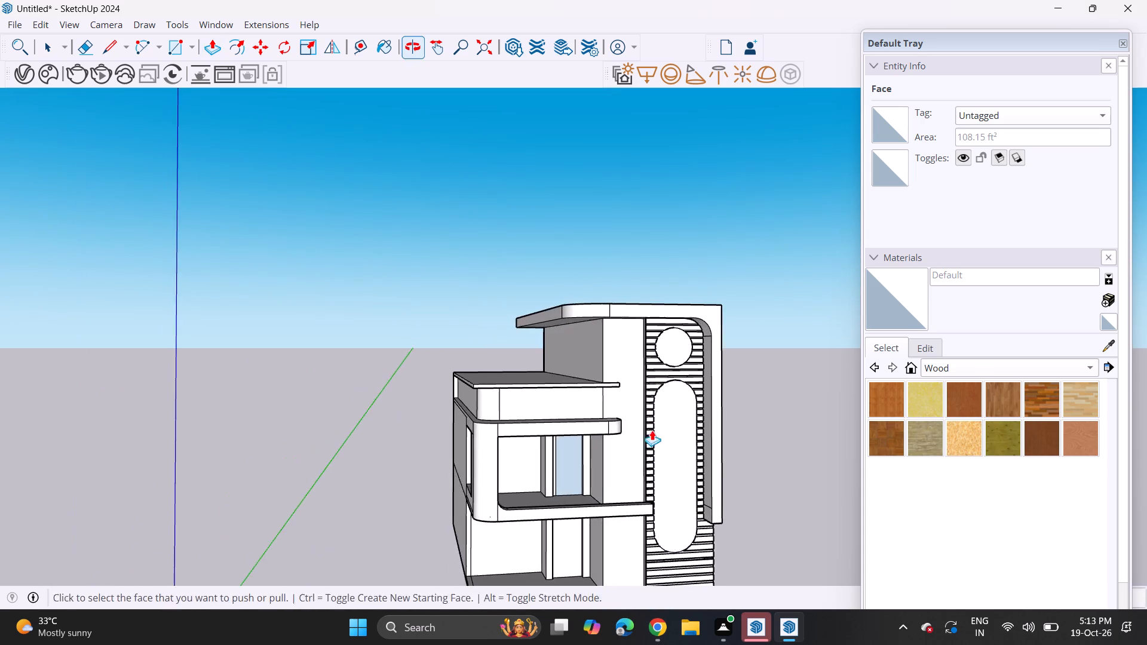
pyautogui.moveTo(650, 430); pyautogui.dragTo(589, 429, button='middle')
pyautogui.keyDown('shift'); pyautogui.moveTo(637, 453); pyautogui.dragTo(592, 355, button='middle'); pyautogui.keyUp('shift')
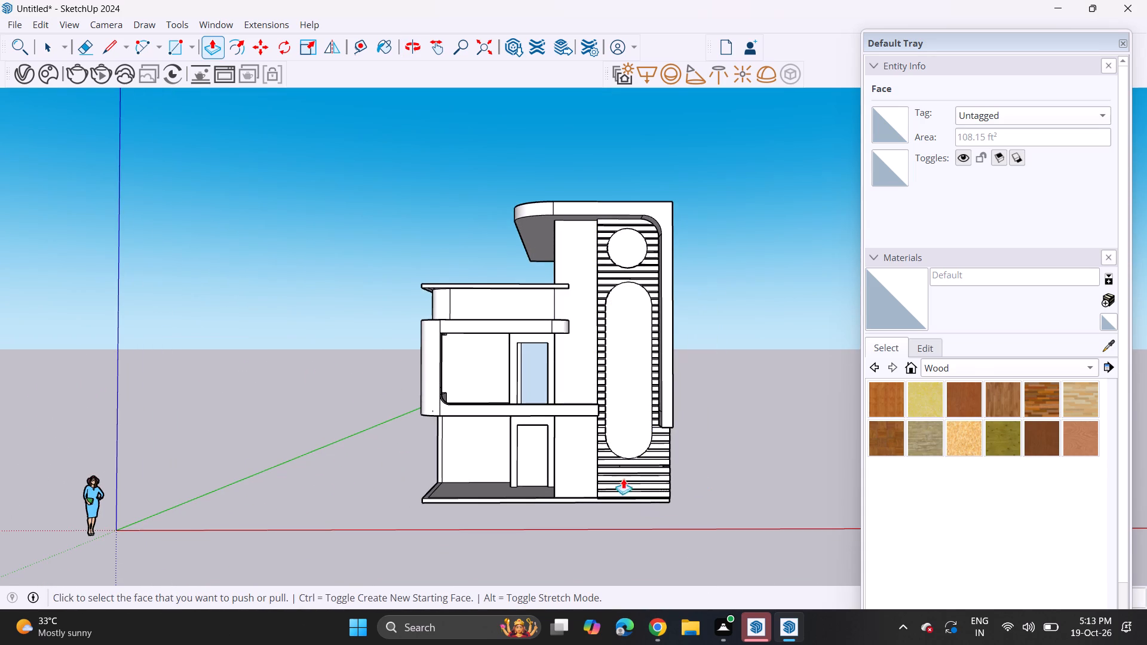
pyautogui.scroll(17, 668, 459)
pyautogui.moveTo(670, 446); pyautogui.dragTo(562, 439, button='middle')
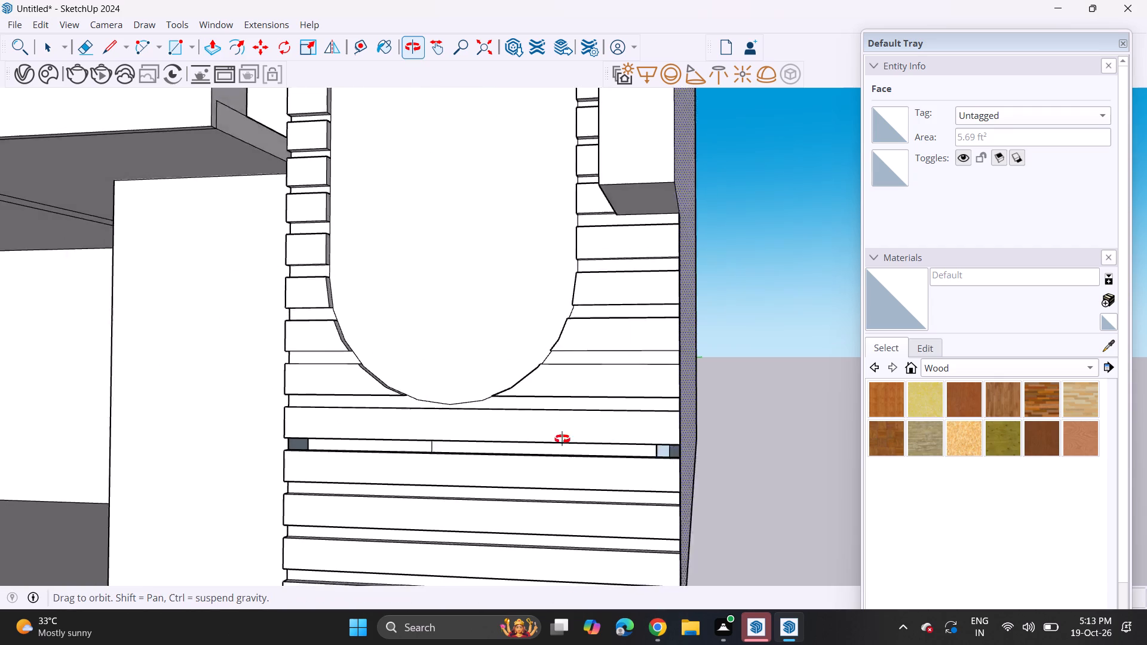
pyautogui.moveTo(562, 439); pyautogui.dragTo(864, 447, button='middle')
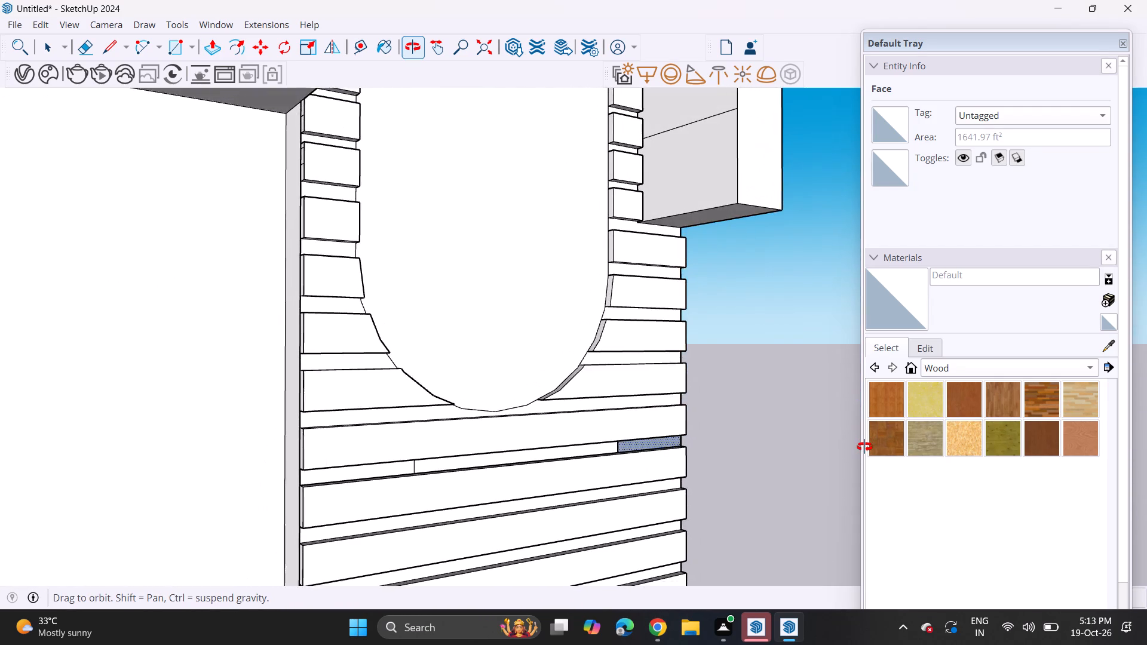
pyautogui.moveTo(864, 447); pyautogui.dragTo(729, 467, button='middle')
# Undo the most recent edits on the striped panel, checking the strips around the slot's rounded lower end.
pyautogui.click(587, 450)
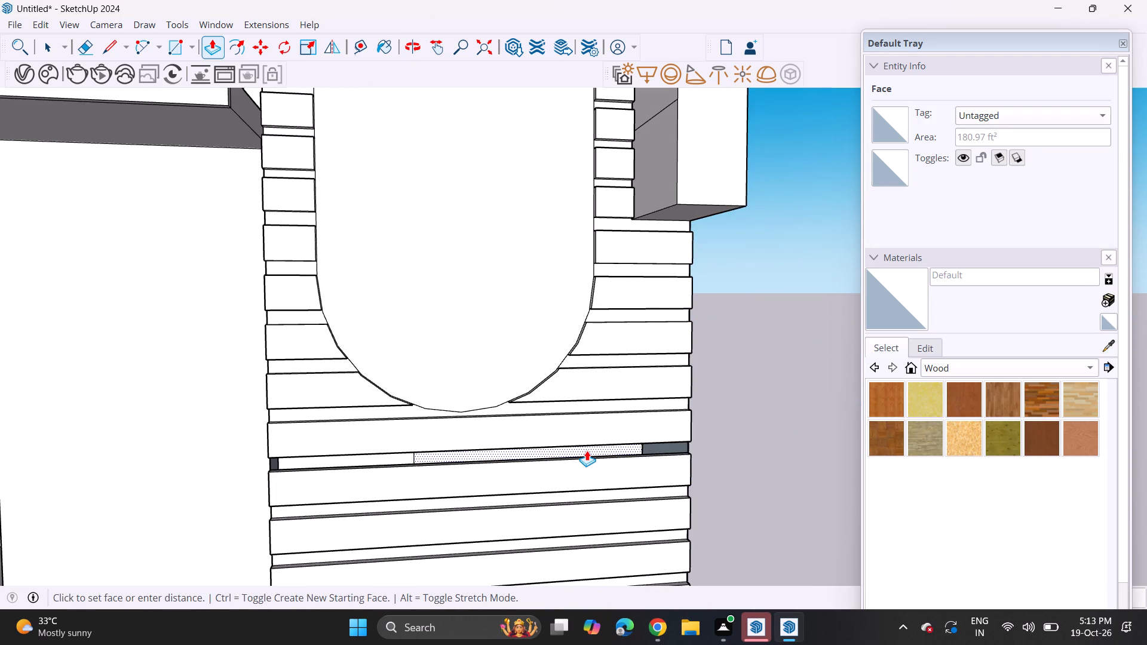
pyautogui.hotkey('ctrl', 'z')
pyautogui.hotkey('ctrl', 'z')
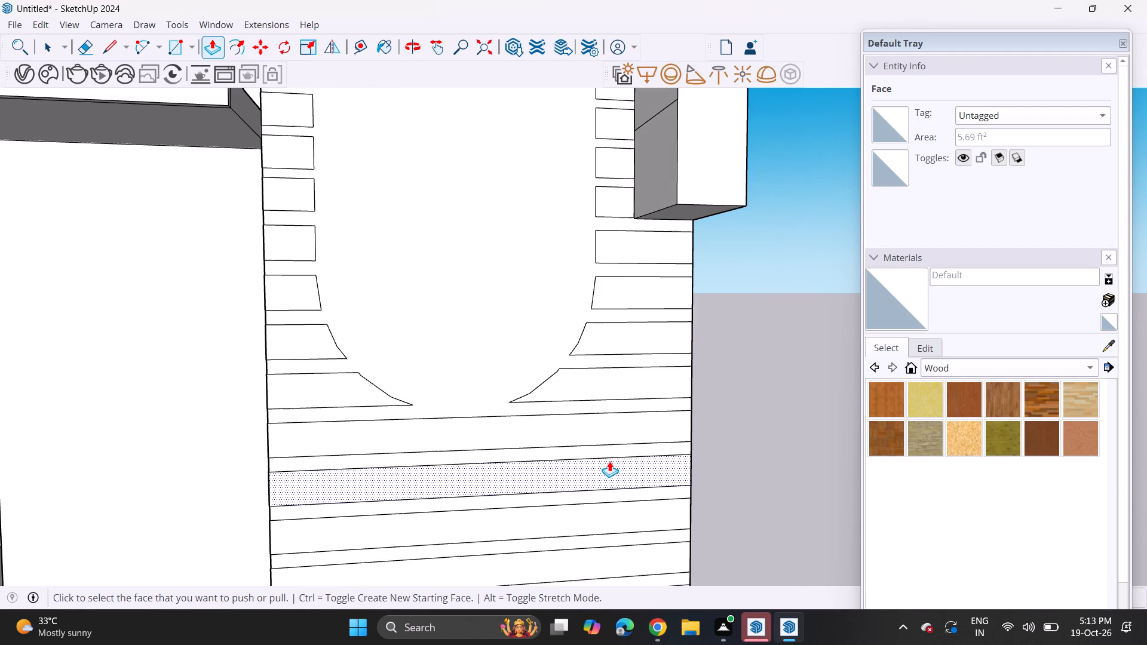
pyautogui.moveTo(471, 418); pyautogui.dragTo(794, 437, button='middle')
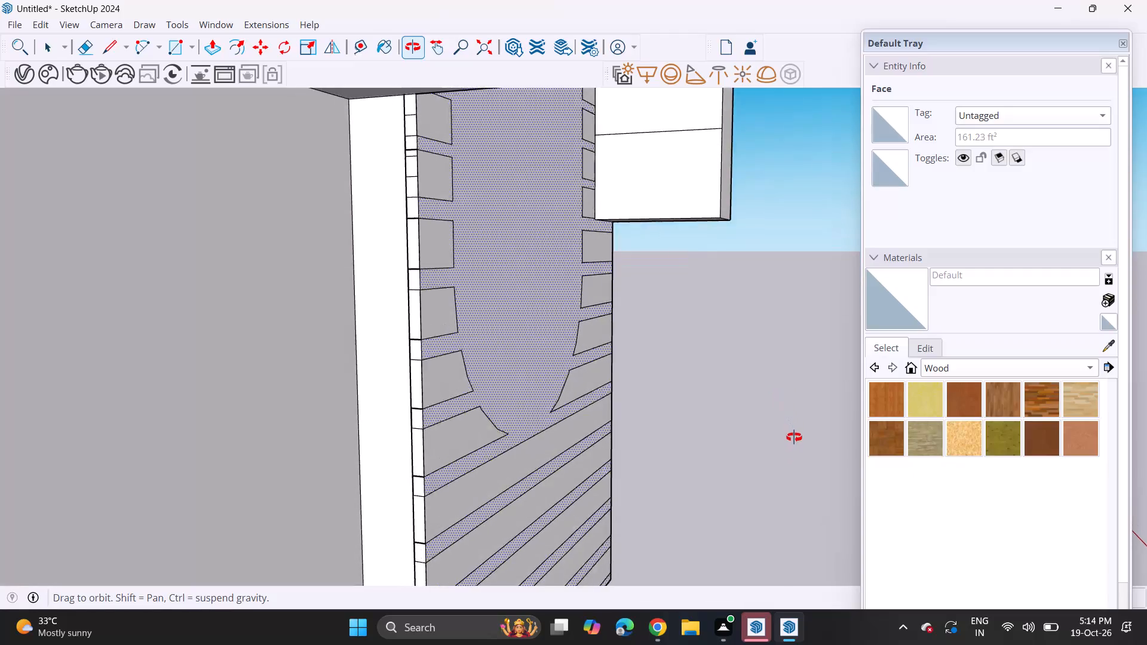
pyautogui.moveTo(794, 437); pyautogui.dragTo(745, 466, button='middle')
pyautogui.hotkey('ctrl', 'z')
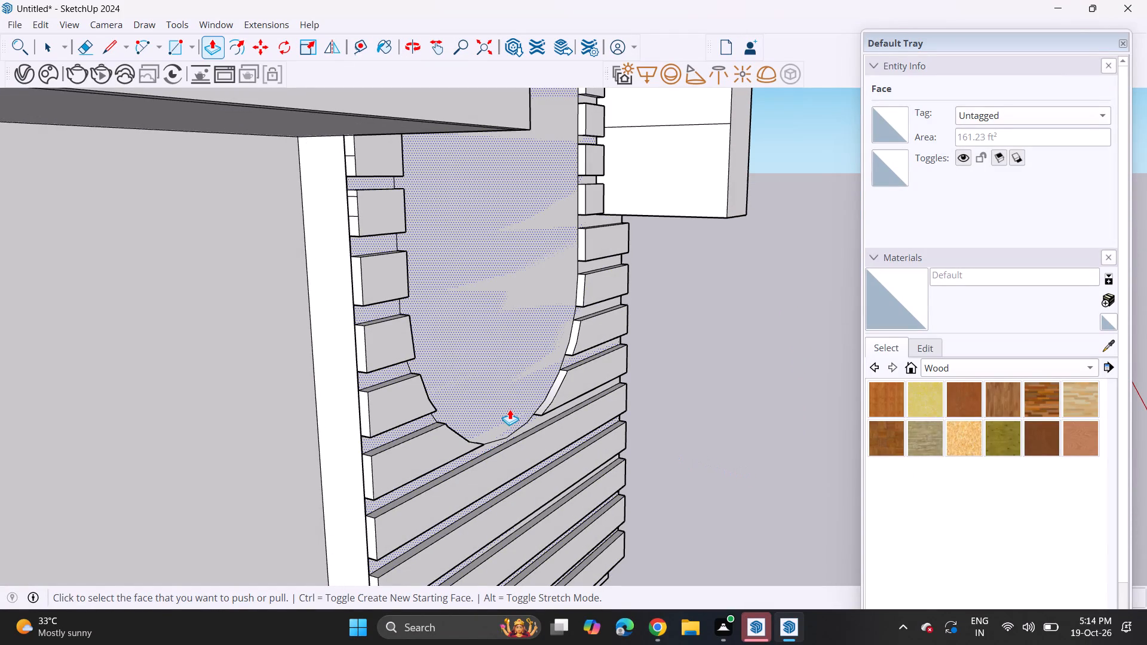
# Delete both overlapping faces inside the panel's tall rounded slot so that it is open to the wall behind.
pyautogui.click(510, 409)
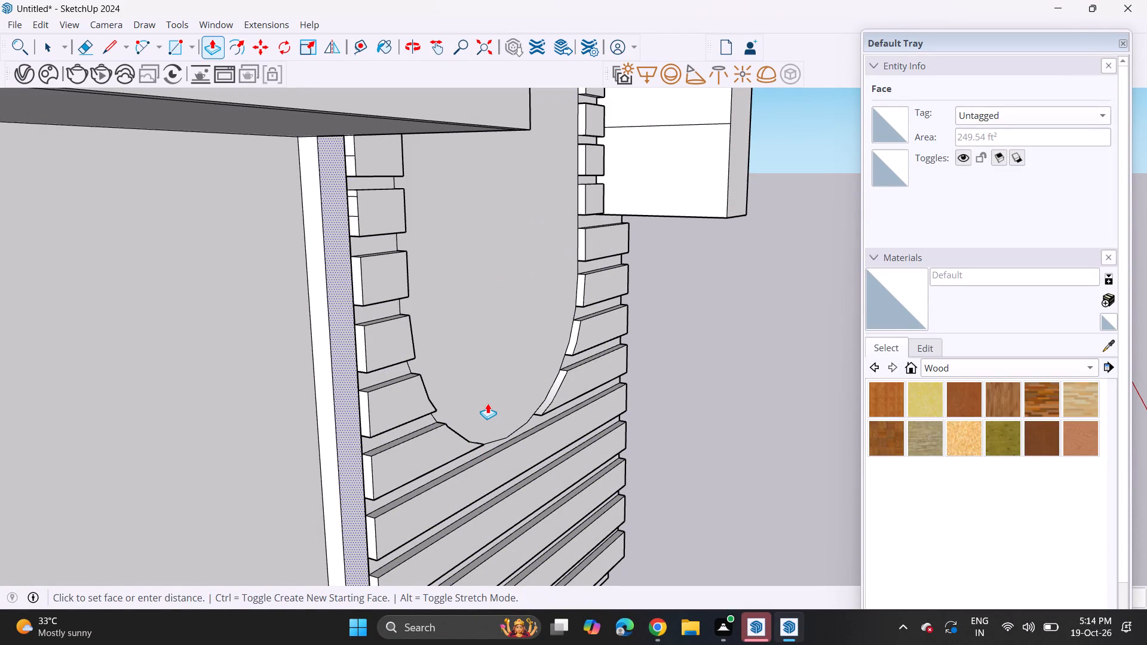
pyautogui.press('Escape')
pyautogui.press('space')
pyautogui.click(507, 383)
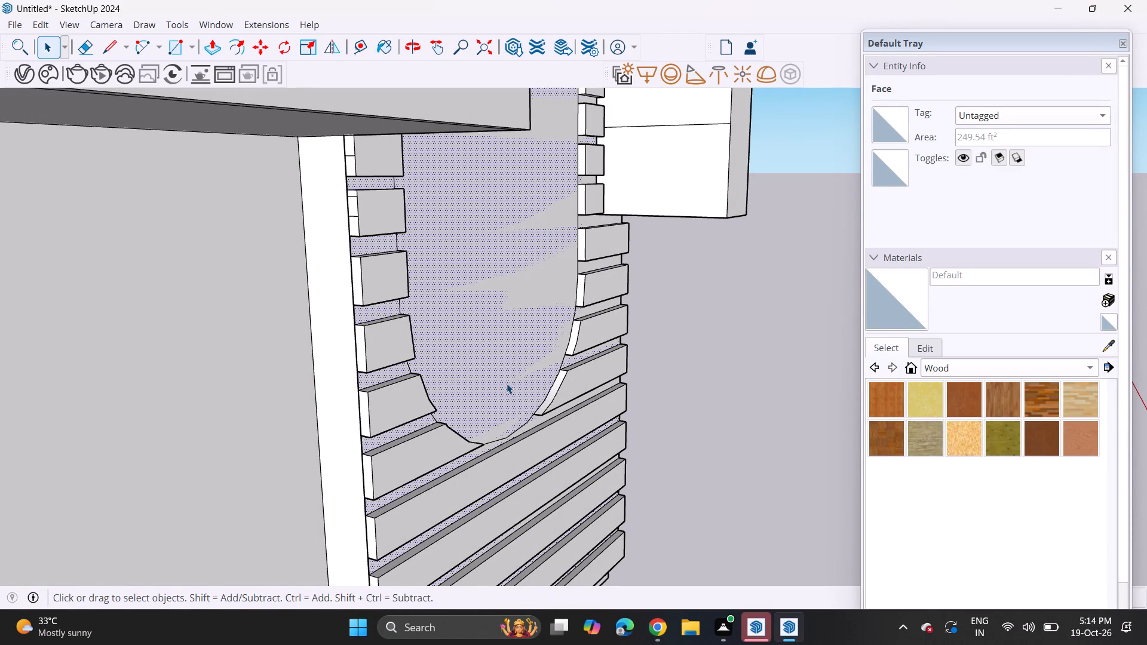
pyautogui.press('Delete')
pyautogui.click(504, 384)
pyautogui.press('Delete')
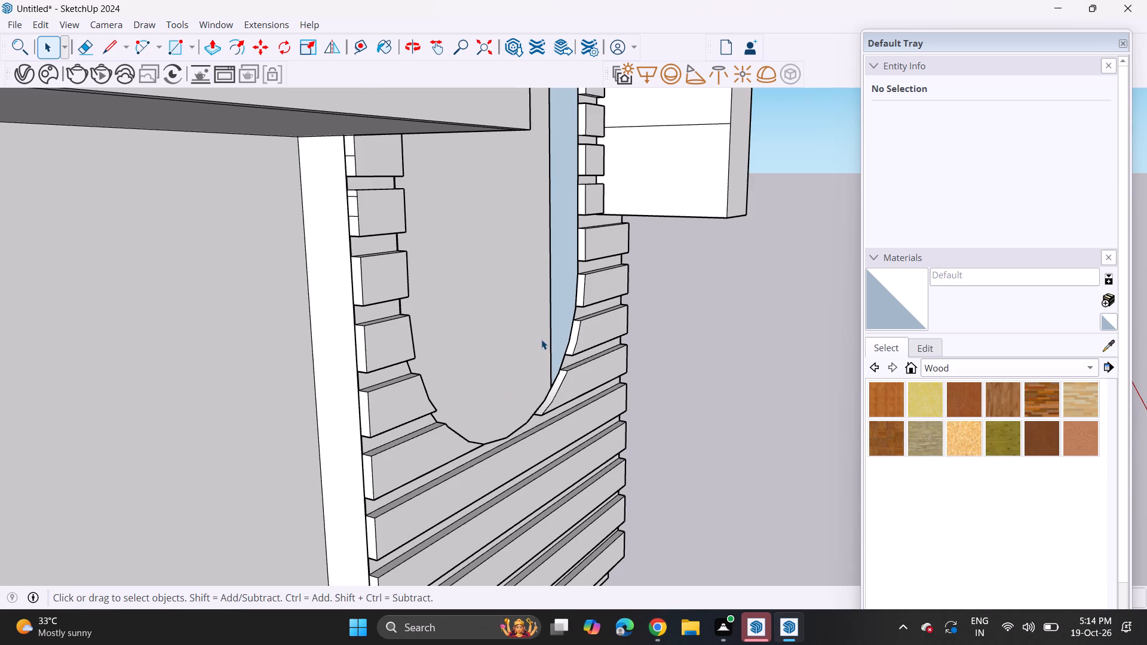
pyautogui.moveTo(541, 339); pyautogui.dragTo(487, 303, button='middle')
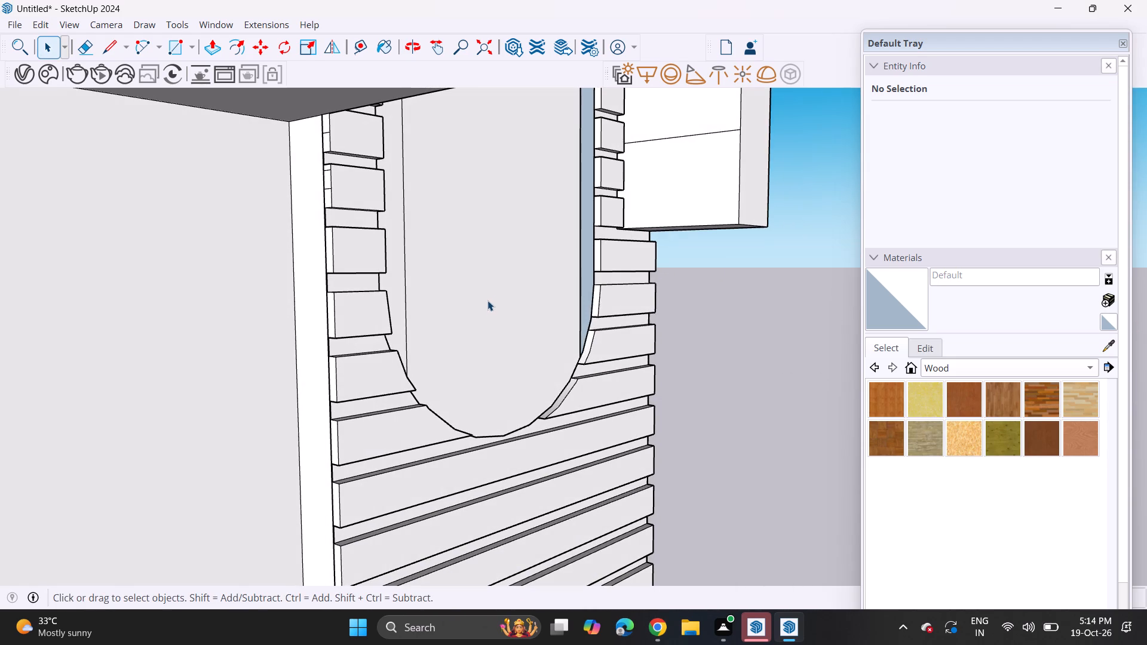
pyautogui.hotkey('ctrl', 'z')
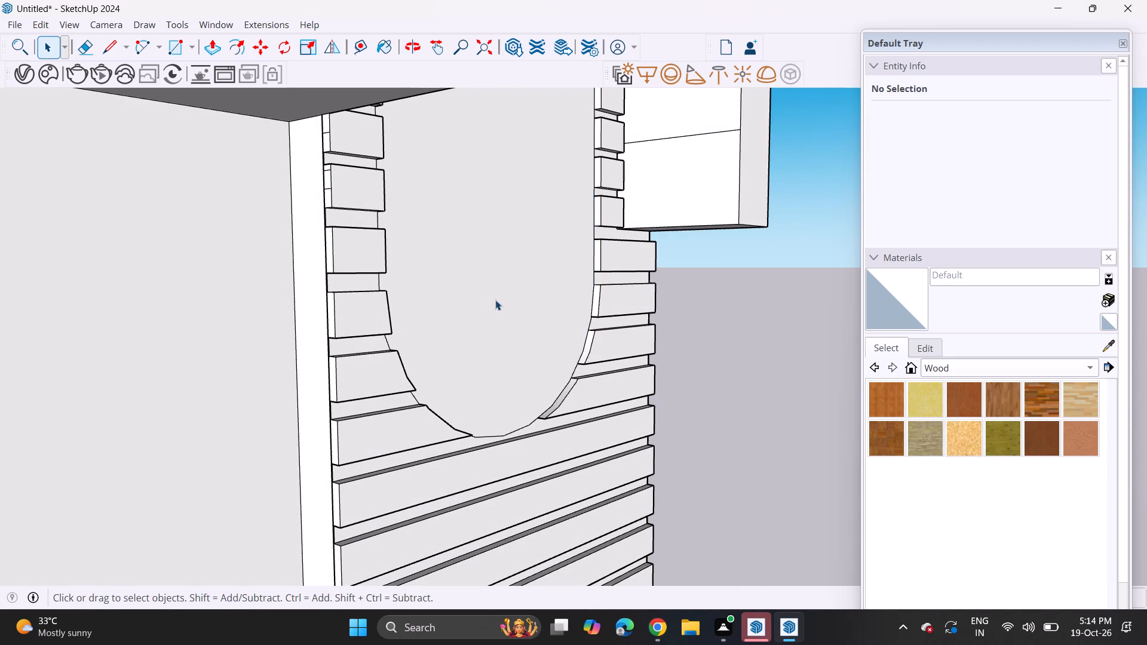
pyautogui.click(495, 300)
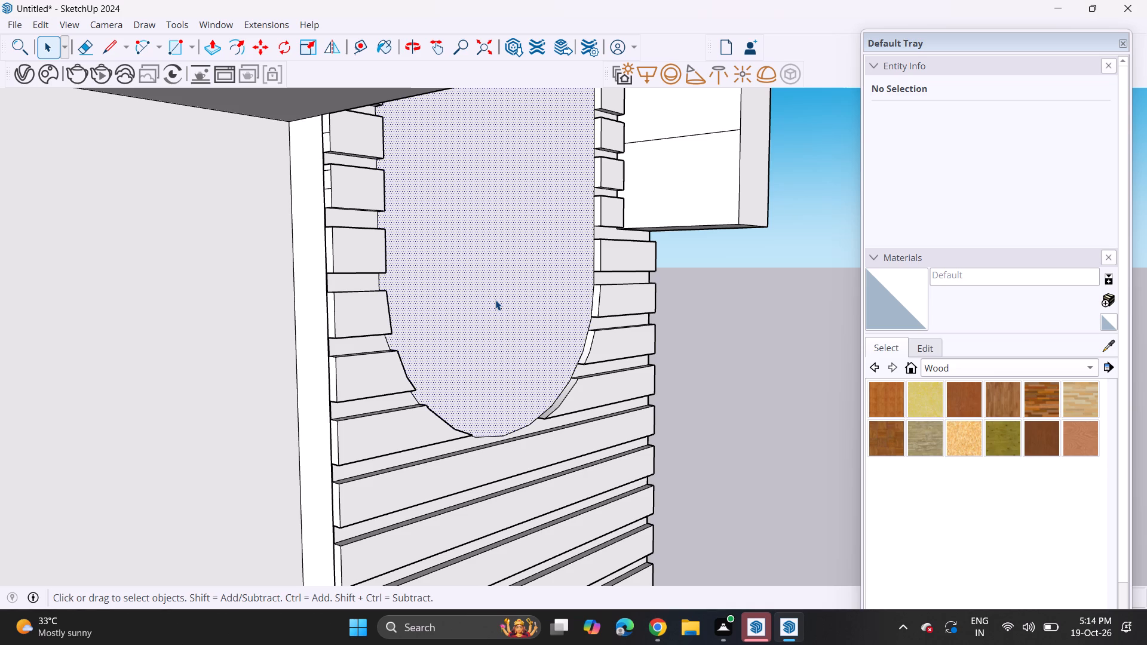
pyautogui.press('Delete')
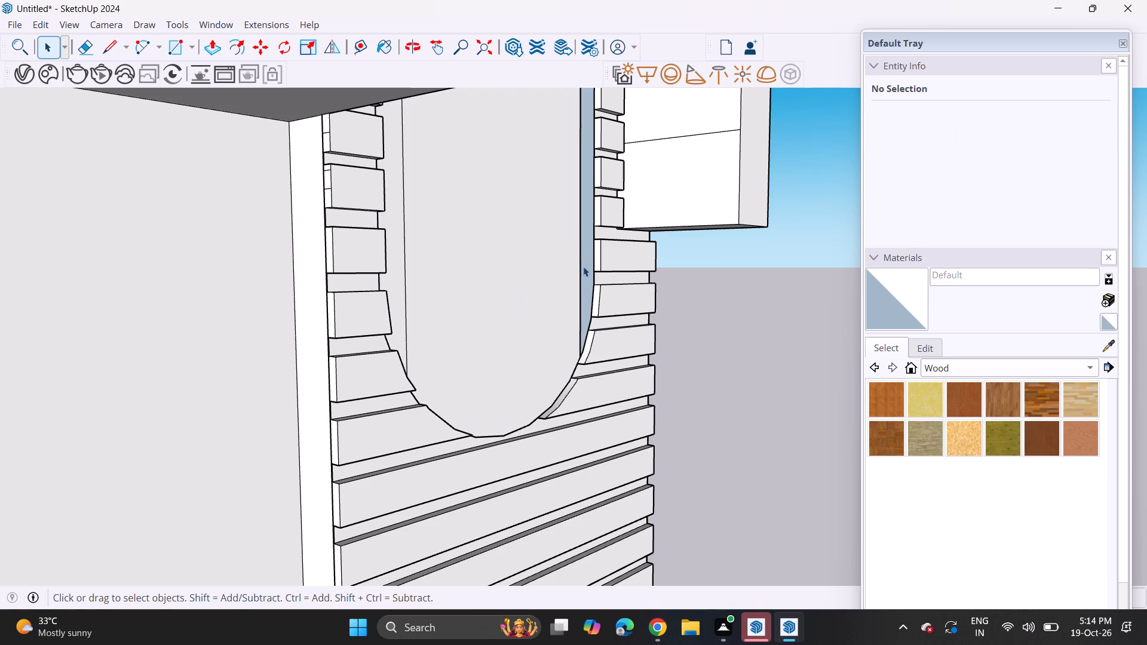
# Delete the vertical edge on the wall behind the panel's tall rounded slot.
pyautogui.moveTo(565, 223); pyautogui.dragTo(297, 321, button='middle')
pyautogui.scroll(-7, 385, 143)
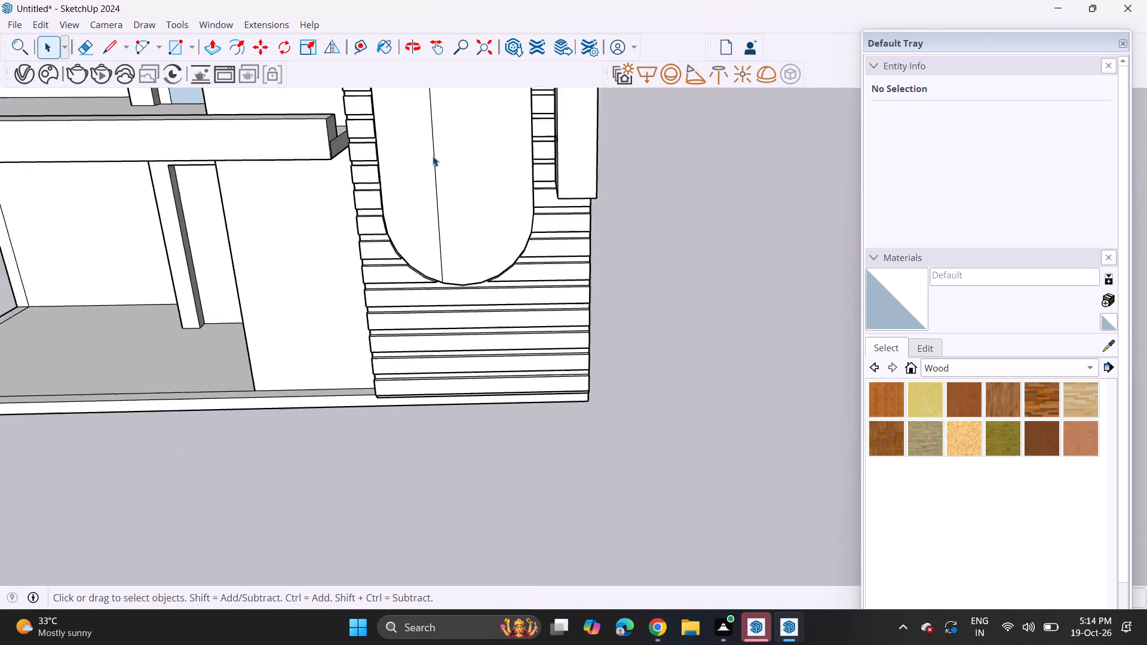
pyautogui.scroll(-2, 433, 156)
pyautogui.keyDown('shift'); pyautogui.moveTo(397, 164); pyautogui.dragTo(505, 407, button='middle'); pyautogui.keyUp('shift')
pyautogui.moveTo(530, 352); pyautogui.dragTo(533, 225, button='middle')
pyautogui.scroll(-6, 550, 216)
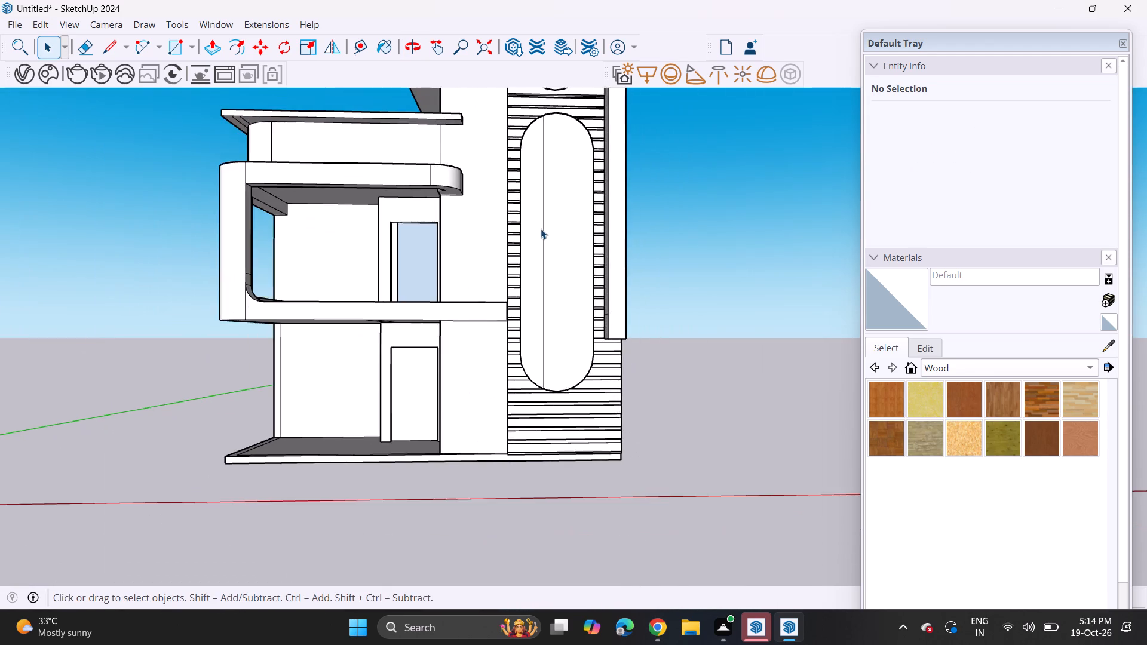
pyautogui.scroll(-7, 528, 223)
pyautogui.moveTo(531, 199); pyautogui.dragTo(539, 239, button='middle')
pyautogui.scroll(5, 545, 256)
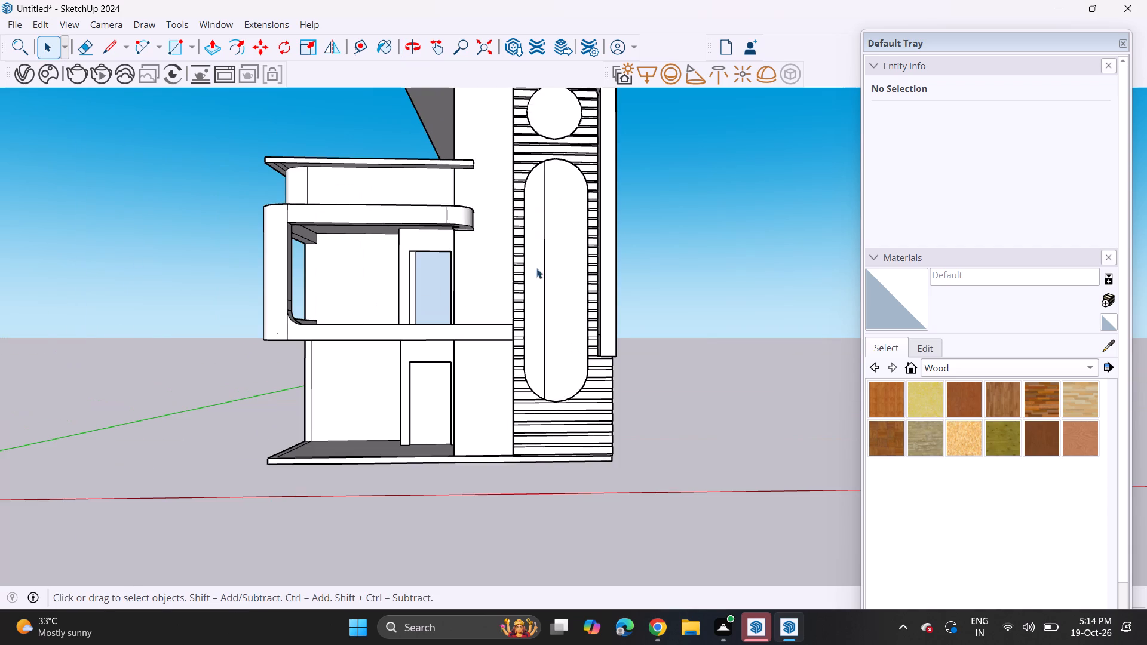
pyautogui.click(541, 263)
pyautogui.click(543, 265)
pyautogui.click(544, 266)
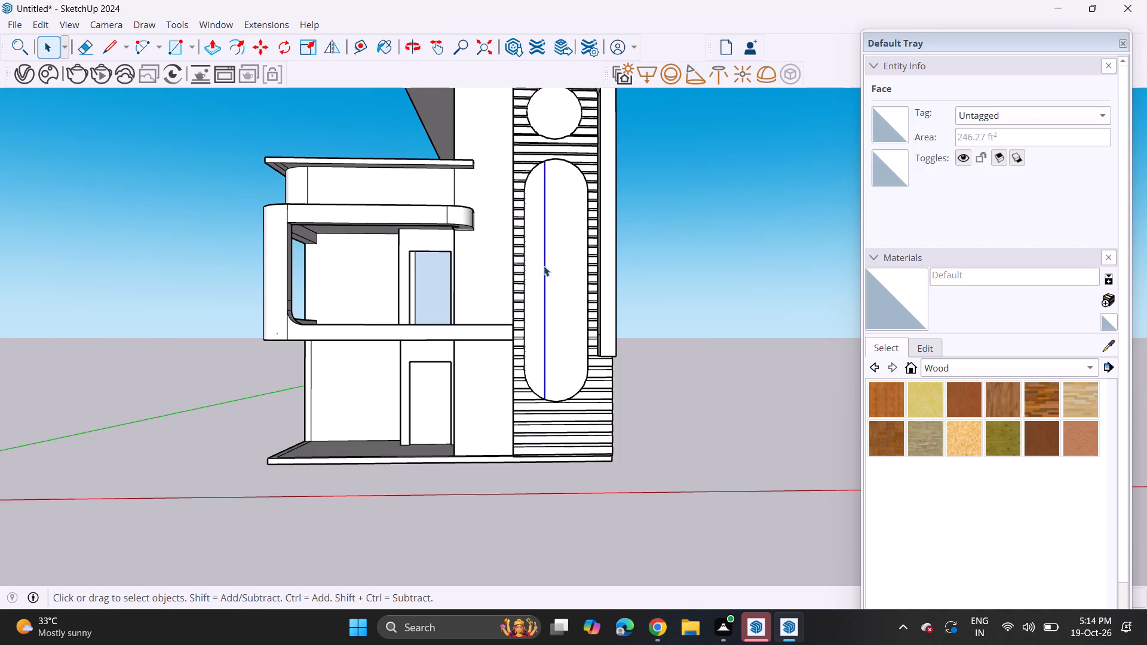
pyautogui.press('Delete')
# Examine the panel's open slot and circular cutout from the side and the front, along their full height.
pyautogui.moveTo(512, 245); pyautogui.dragTo(709, 349, button='middle')
pyautogui.moveTo(520, 201); pyautogui.dragTo(645, 201, button='middle')
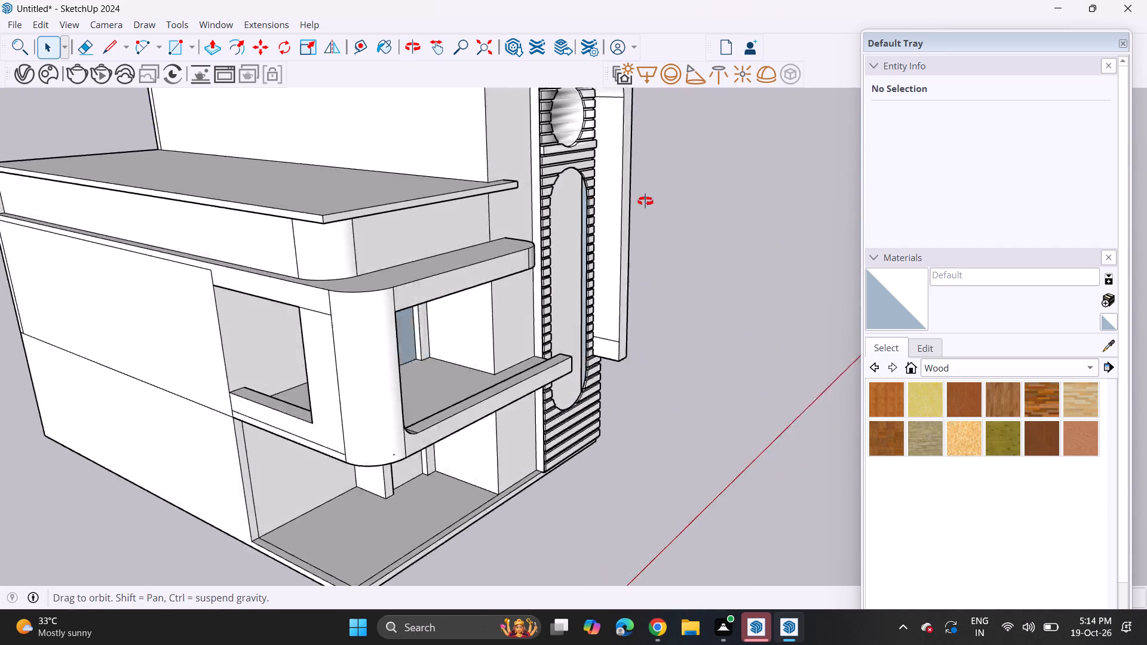
pyautogui.moveTo(645, 201); pyautogui.dragTo(695, 192, button='middle')
pyautogui.scroll(13, 575, 125)
pyautogui.scroll(3, 538, 163)
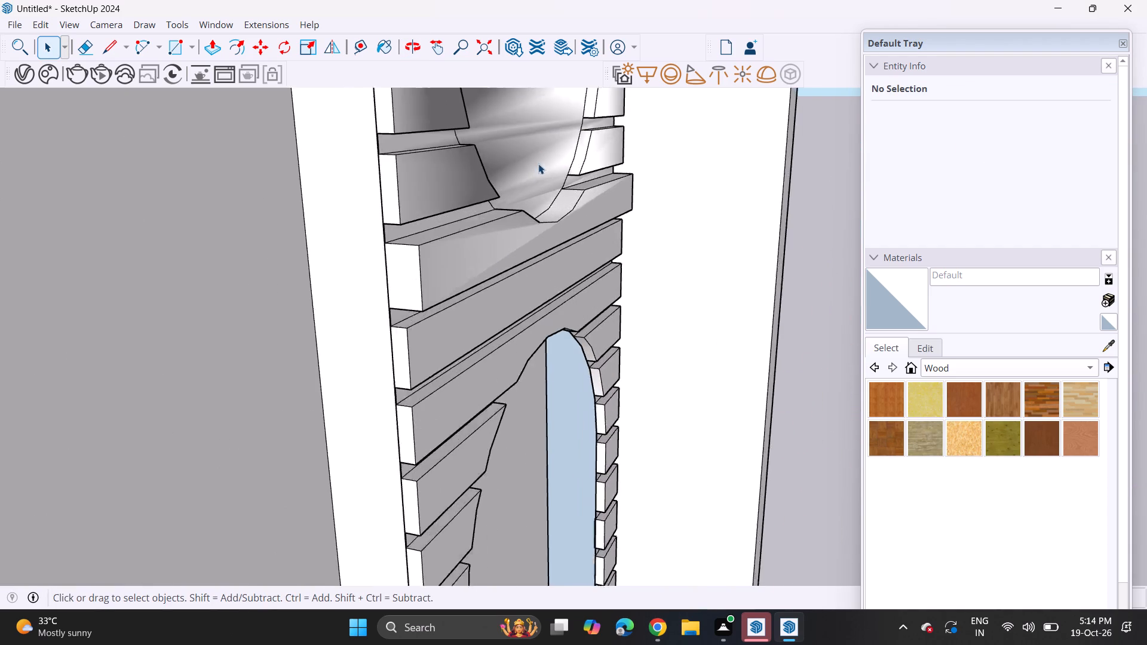
pyautogui.scroll(2, 538, 164)
pyautogui.moveTo(516, 197); pyautogui.dragTo(185, 205, button='middle')
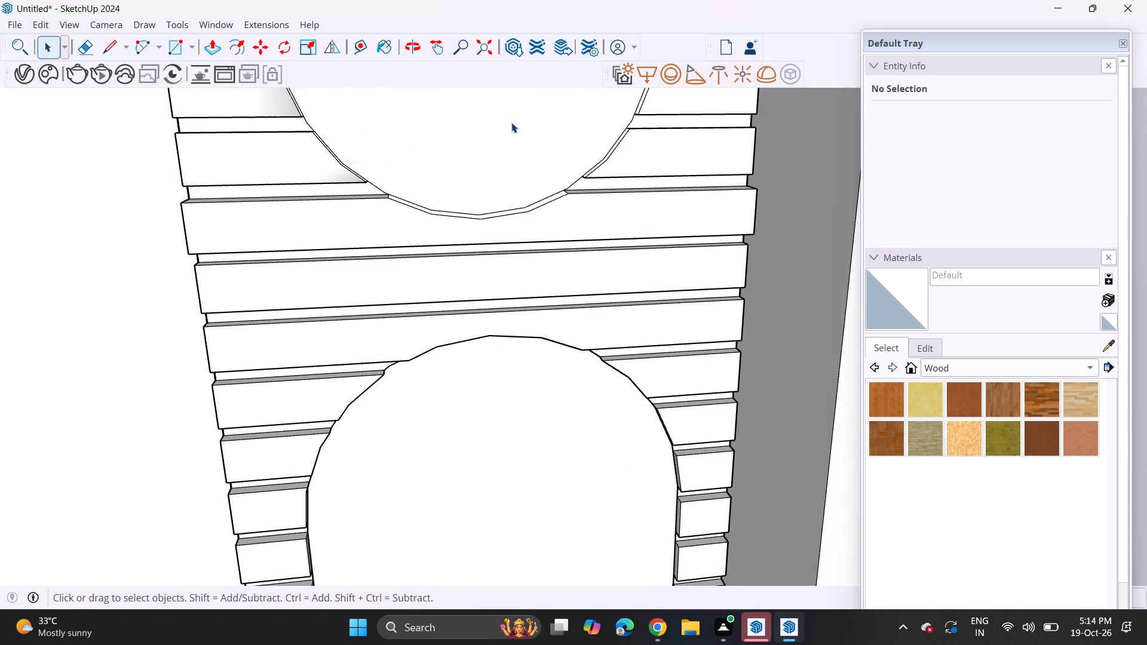
pyautogui.scroll(-5, 511, 124)
pyautogui.keyDown('shift'); pyautogui.moveTo(501, 140); pyautogui.dragTo(531, 226, button='middle'); pyautogui.keyUp('shift')
pyautogui.moveTo(513, 393); pyautogui.dragTo(514, 248, button='middle')
pyautogui.keyDown('shift'); pyautogui.moveTo(539, 483); pyautogui.dragTo(494, 211, button='middle'); pyautogui.keyUp('shift')
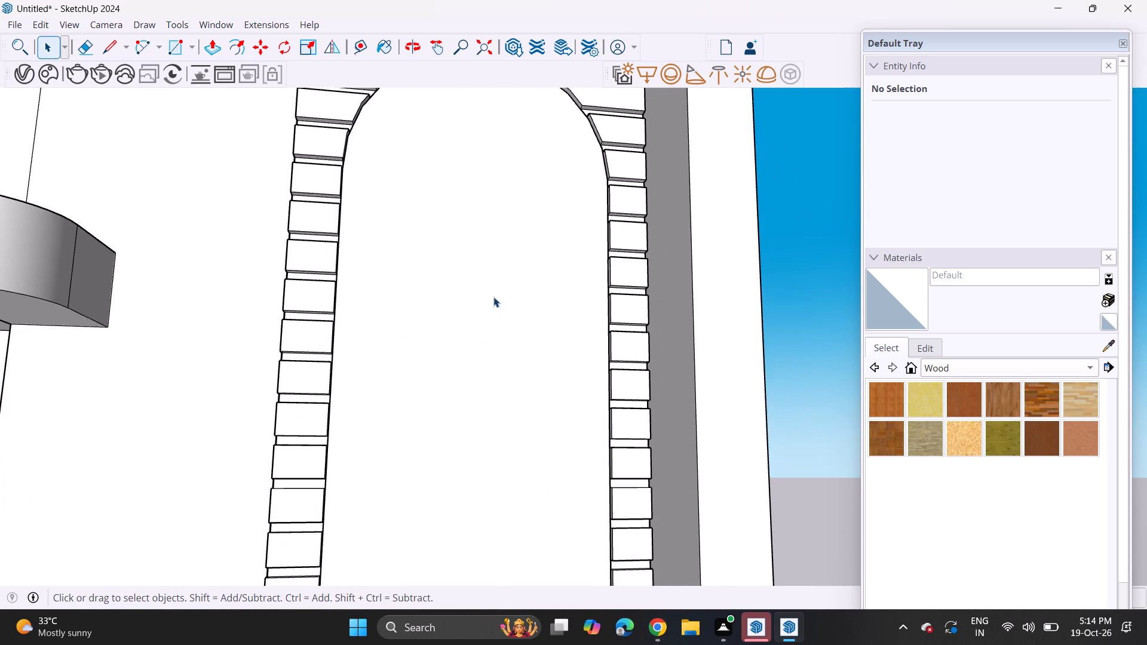
pyautogui.scroll(-4, 487, 303)
pyautogui.moveTo(492, 297); pyautogui.dragTo(392, 474, button='middle')
pyautogui.moveTo(436, 419); pyautogui.dragTo(500, 269, button='middle')
pyautogui.moveTo(530, 270); pyautogui.dragTo(542, 251, button='middle')
pyautogui.scroll(1, 536, 263)
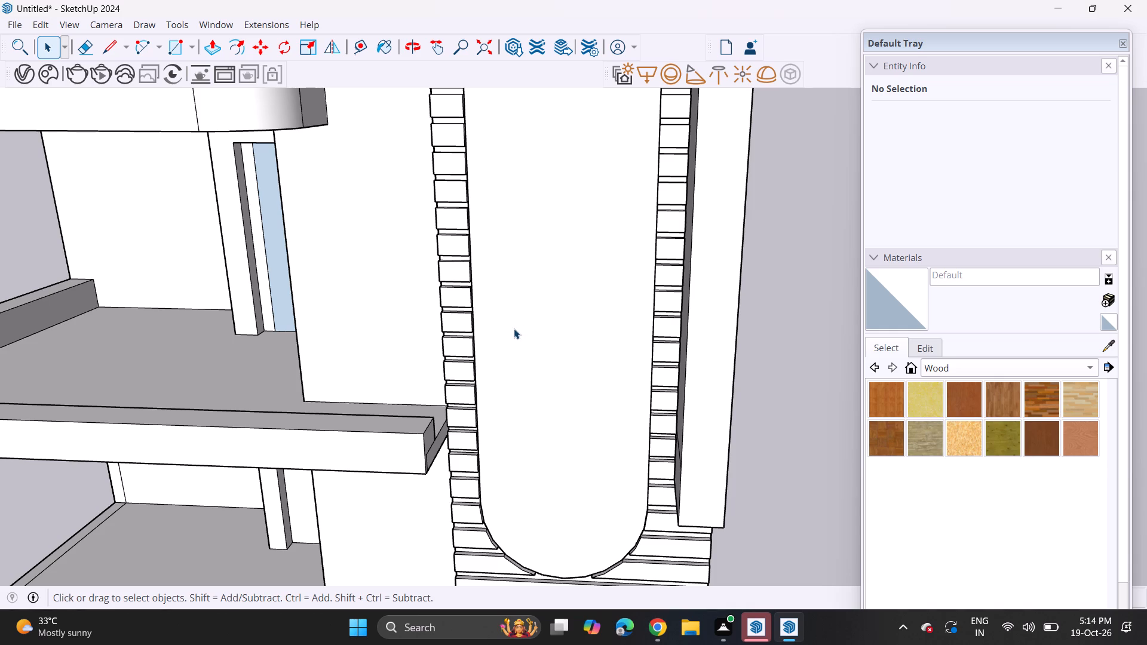
pyautogui.scroll(-6, 547, 277)
pyautogui.moveTo(541, 325); pyautogui.dragTo(563, 298, button='middle')
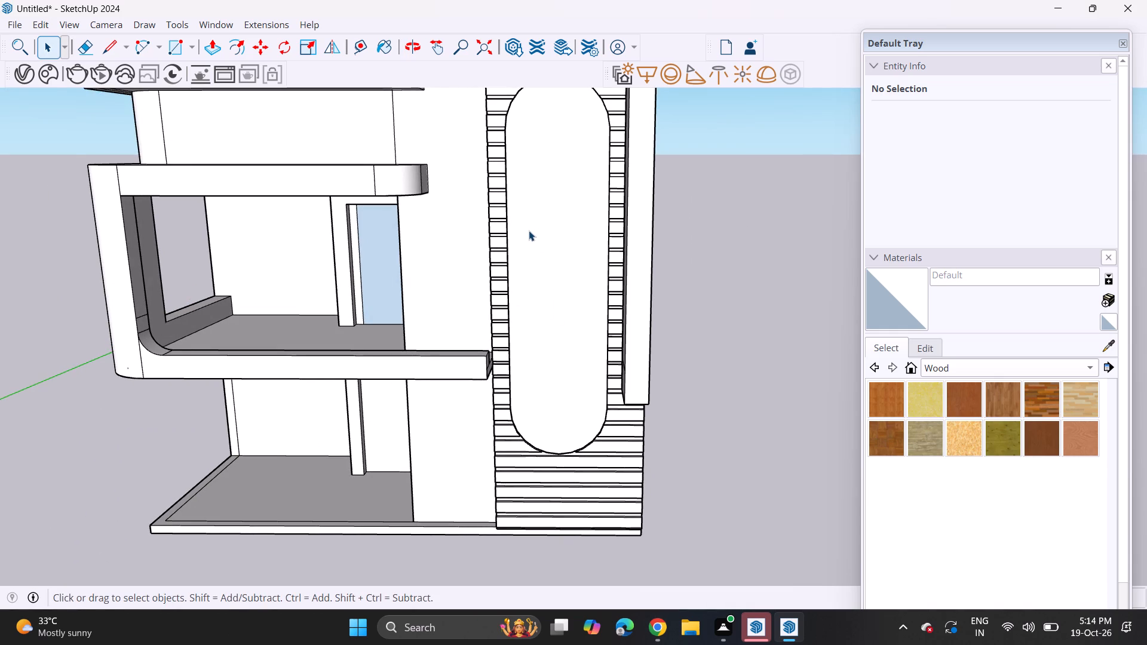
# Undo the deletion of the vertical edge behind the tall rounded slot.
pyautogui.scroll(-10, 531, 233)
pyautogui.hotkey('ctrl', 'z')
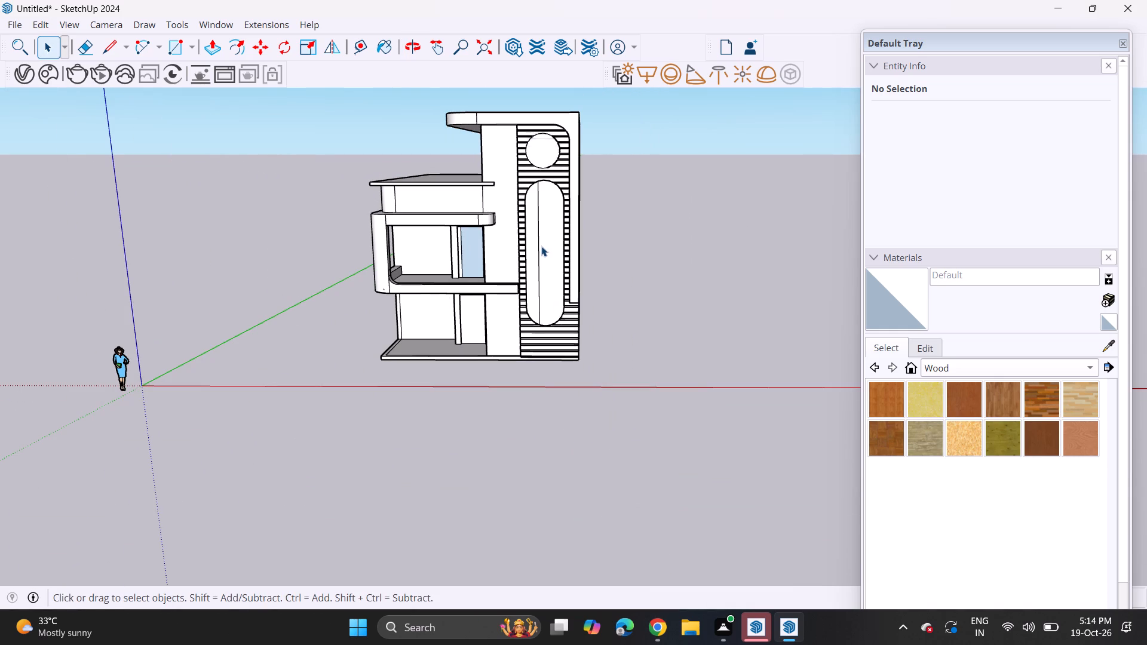
# Undo the recent edits back to before the striped panel's move onto the tower, with the panel beside the building.
pyautogui.hotkey('ctrl', 'z')
pyautogui.hotkey('ctrl', 'z')
pyautogui.hotkey('ctrl', 'z')
pyautogui.hotkey('ctrl', 'z')
pyautogui.hotkey('ctrl', 'z')
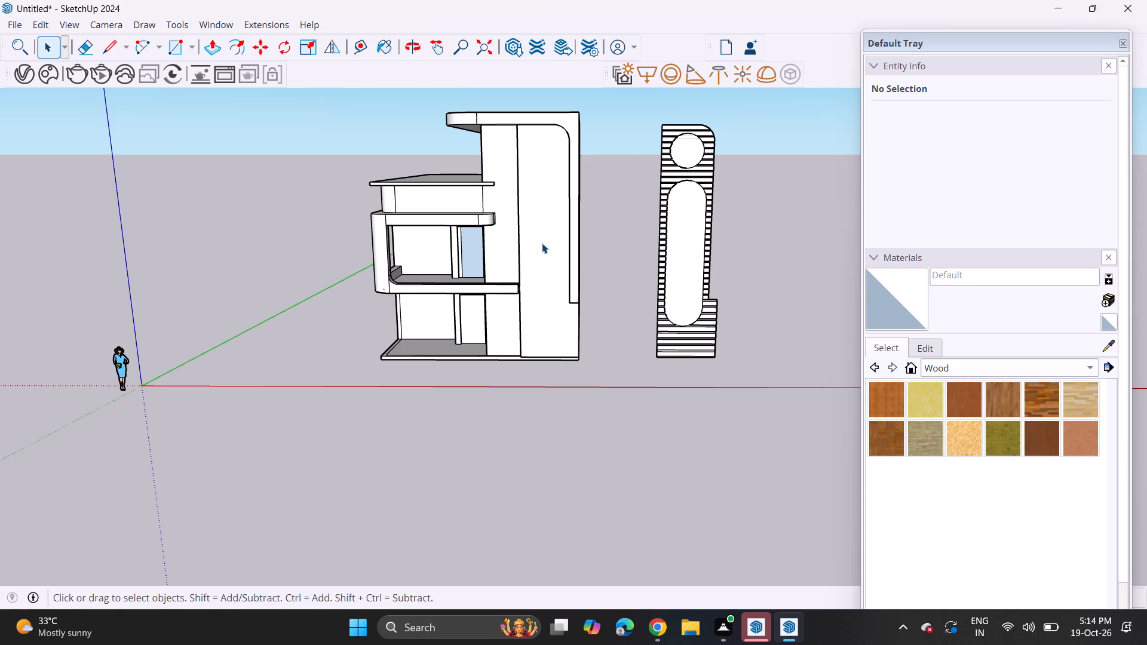
# Undo the push-pulls of the panel's horizontal strips one after another, back to the flat striped panel.
pyautogui.hotkey('ctrl', 'z')
pyautogui.press('z')
pyautogui.hotkey('ctrl', 'z')
pyautogui.write('zzzz')
pyautogui.hotkey('ctrl', 'z')
pyautogui.write('zzzzzzzzzzz')
pyautogui.press('space')
pyautogui.hotkey('ctrl', 'z')
pyautogui.hotkey('ctrl', 'z')
pyautogui.hotkey('ctrl', 'z')
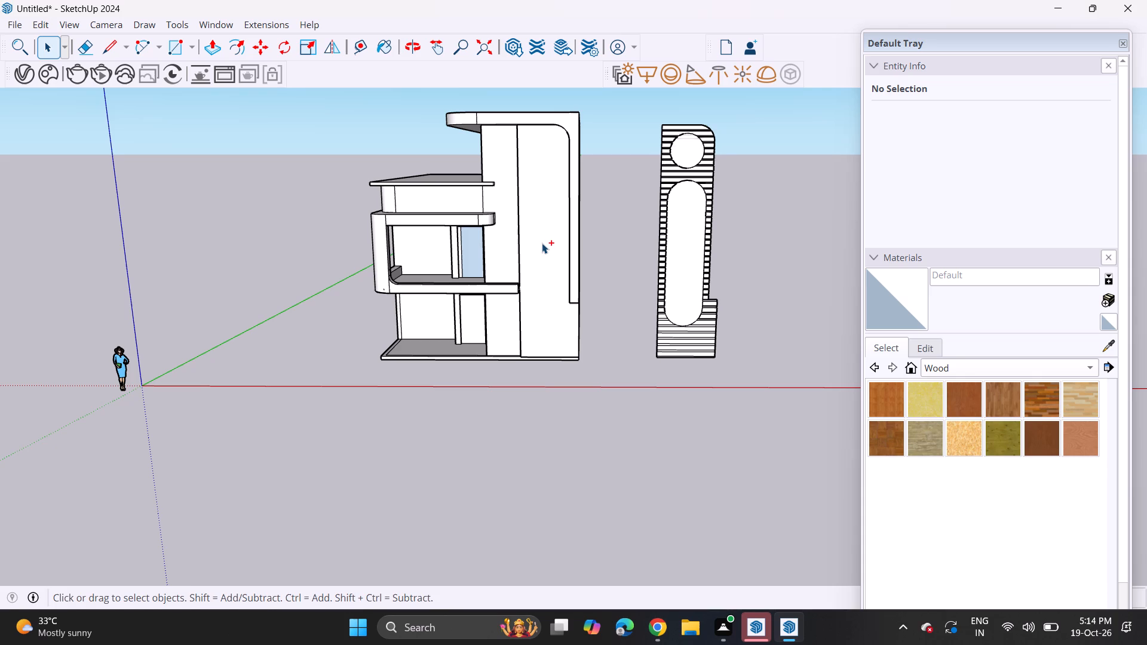
pyautogui.hotkey('ctrl', 'z')
pyautogui.write('zz')
pyautogui.hotkey('ctrl', 'z')
pyautogui.write('zzzzz')
pyautogui.press('space')
pyautogui.hotkey('ctrl', 'z')
pyautogui.hotkey('ctrl', 'z')
pyautogui.hotkey('ctrl', 'z')
pyautogui.write('zz')
pyautogui.press('space')
pyautogui.hotkey('ctrl', 'z')
pyautogui.press('z')
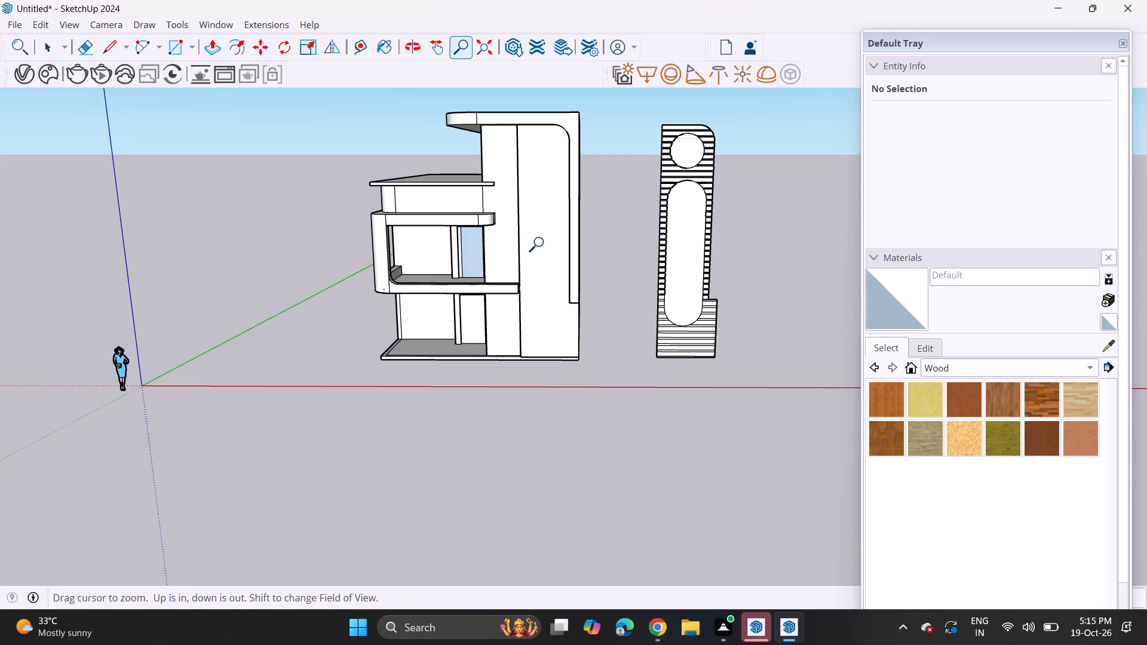
pyautogui.hotkey('ctrl', 'z')
pyautogui.press('space')
pyautogui.hotkey('ctrl', 'z')
pyautogui.hotkey('ctrl', 'z')
pyautogui.hotkey('ctrl', 'z')
pyautogui.hotkey('ctrl', 'z')
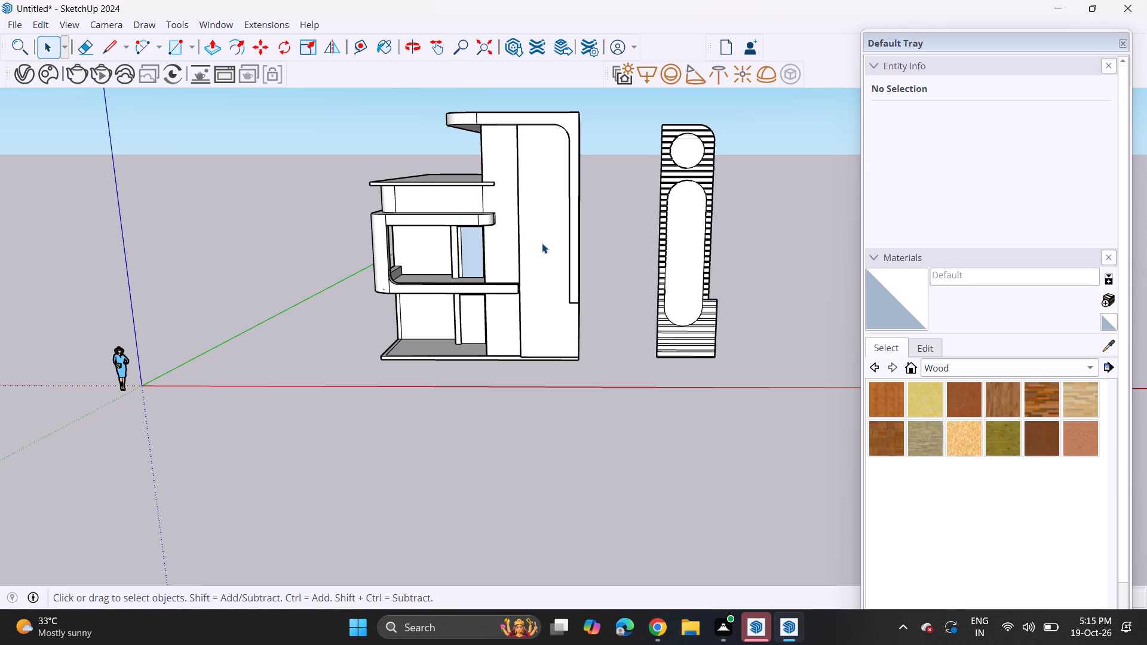
pyautogui.write('zzz')
pyautogui.press('space')
pyautogui.hotkey('ctrl', 'z')
pyautogui.hotkey('ctrl', 'z')
pyautogui.hotkey('ctrl', 'z')
pyautogui.hotkey('ctrl', 'z')
pyautogui.write('zzz')
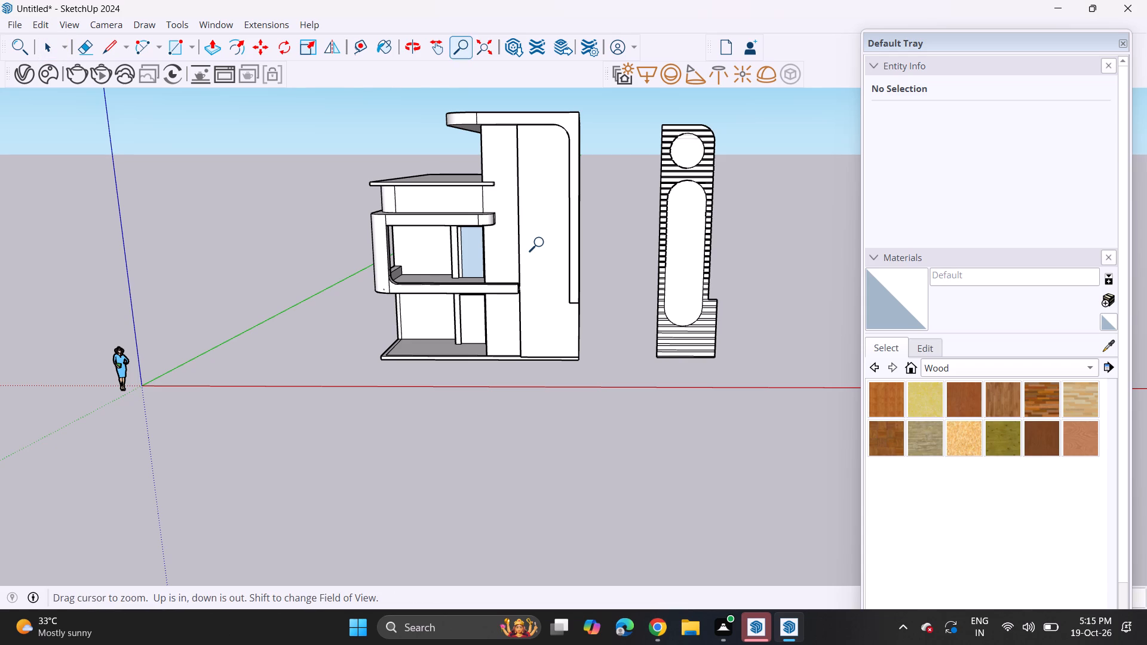
pyautogui.press('space')
pyautogui.hotkey('ctrl', 'z')
pyautogui.write('zzz')
pyautogui.press('space')
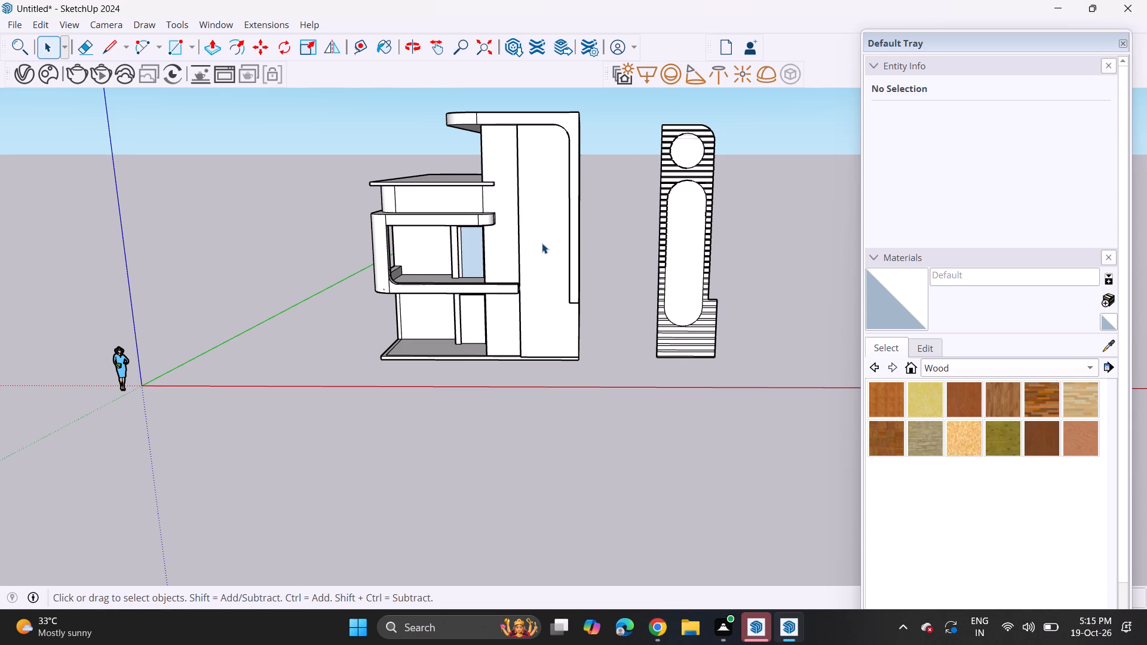
pyautogui.write('zzzzzz')
pyautogui.press('space')
pyautogui.hotkey('ctrl', 'z')
pyautogui.hotkey('ctrl', 'z')
pyautogui.hotkey('ctrl', 'z')
pyautogui.hotkey('ctrl', 'z')
pyautogui.hotkey('ctrl', 'z')
pyautogui.hotkey('ctrl', 'z')
pyautogui.hotkey('ctrl', 'z')
pyautogui.hotkey('ctrl', 'z')
pyautogui.hotkey('ctrl', 'z')
pyautogui.hotkey('ctrl', 'z')
pyautogui.hotkey('ctrl', 'z')
pyautogui.hotkey('ctrl', 'z')
pyautogui.hotkey('ctrl', 'z')
pyautogui.hotkey('ctrl', 'z')
pyautogui.hotkey('ctrl', 'z')
pyautogui.hotkey('ctrl', 'z')
pyautogui.hotkey('ctrl', 'z')
pyautogui.press('z')
pyautogui.hotkey('ctrl', 'z')
pyautogui.press('z')
pyautogui.hotkey('ctrl', 'z')
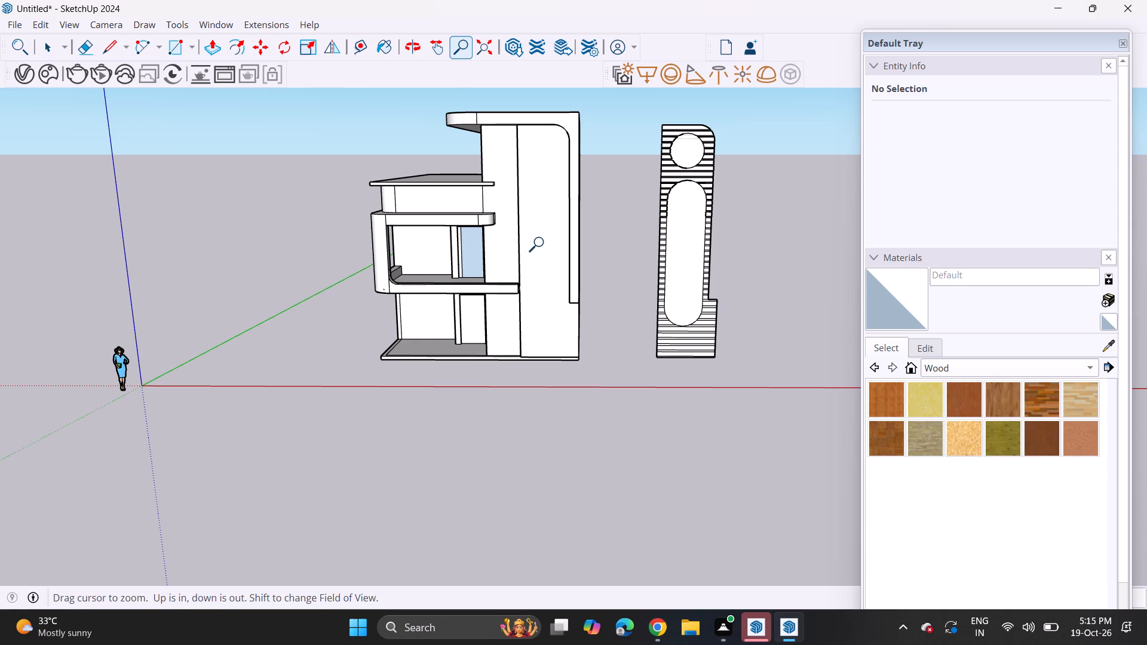
pyautogui.hotkey('ctrl', 'z')
pyautogui.hotkey('ctrl', 'z')
pyautogui.write('zzzz')
pyautogui.hotkey('ctrl', 'z')
pyautogui.hotkey('ctrl', 'z')
pyautogui.write('zz')
pyautogui.hotkey('ctrl', 'z')
pyautogui.hotkey('ctrl', 'z')
pyautogui.hotkey('ctrl', 'z')
pyautogui.hotkey('ctrl', 'z')
pyautogui.hotkey('ctrl', 'z')
pyautogui.hotkey('ctrl', 'z')
pyautogui.hotkey('ctrl', 'z')
pyautogui.hotkey('ctrl', 'z')
pyautogui.hotkey('ctrl', 'z')
pyautogui.hotkey('ctrl', 'z')
pyautogui.hotkey('ctrl', 'z')
pyautogui.hotkey('ctrl', 'z')
pyautogui.press('z')
pyautogui.hotkey('ctrl', 'z')
pyautogui.write('zzzzzz')
pyautogui.hotkey('ctrl', 'z')
pyautogui.hotkey('ctrl', 'z')
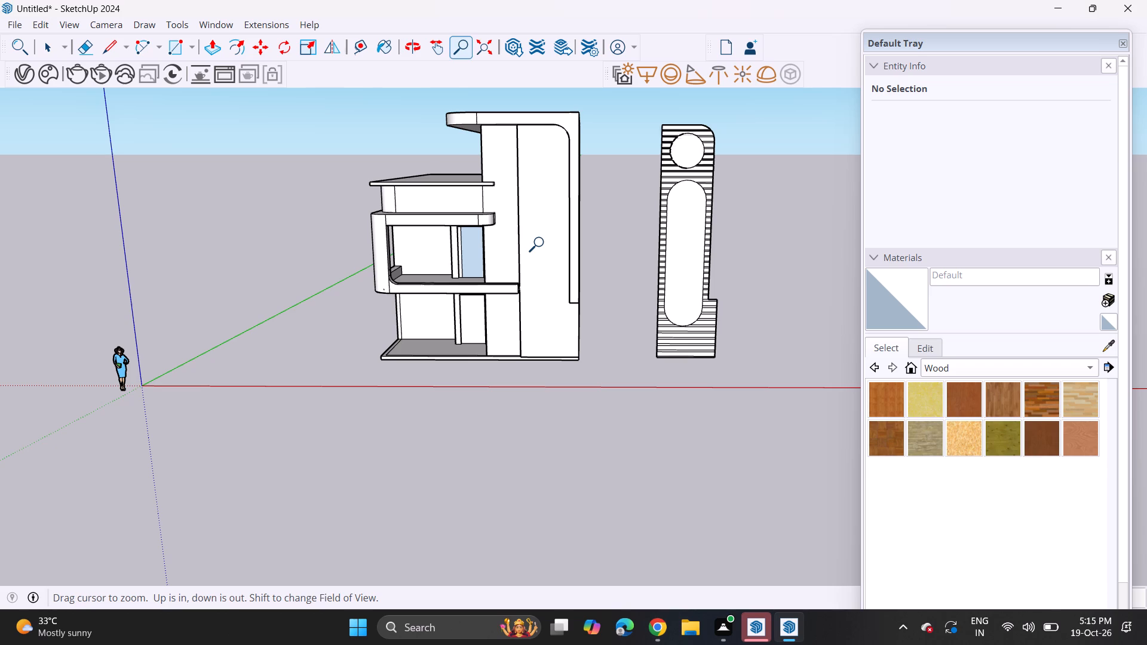
pyautogui.hotkey('ctrl', 'z')
pyautogui.hotkey('ctrl', 'z')
pyautogui.write('zz')
pyautogui.hotkey('ctrl', 'z')
pyautogui.press('z')
pyautogui.hotkey('ctrl', 'z')
pyautogui.write('zz')
pyautogui.hotkey('ctrl', 'z')
pyautogui.write('zzz')
pyautogui.hotkey('ctrl', 'z')
pyautogui.hotkey('ctrl', 'z')
pyautogui.press('z')
pyautogui.hotkey('ctrl', 'z')
pyautogui.hotkey('ctrl', 'z')
pyautogui.hotkey('ctrl', 'z')
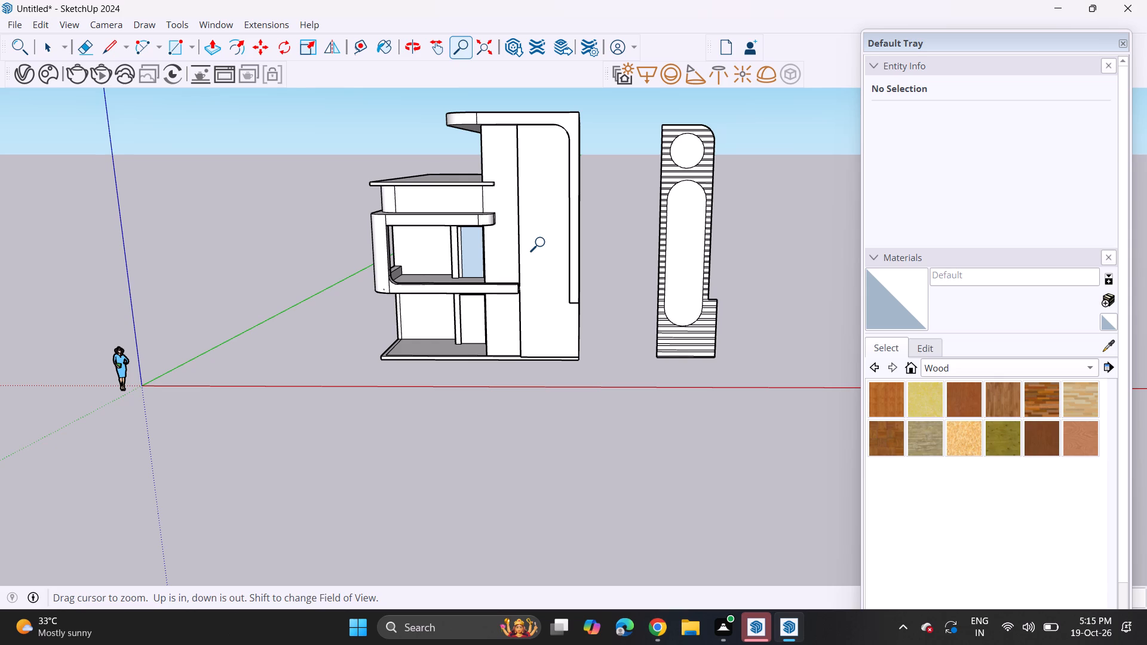
# Delete the faces inside the freestanding panel's tall rounded slot and its circle.
pyautogui.press('space')
pyautogui.click(676, 229)
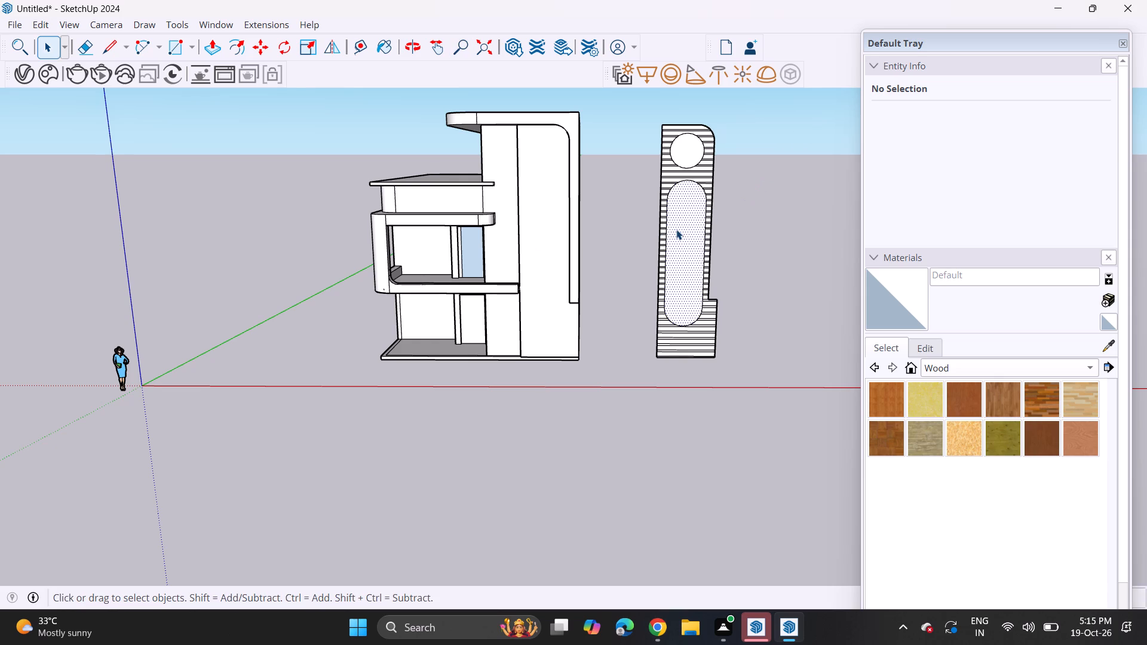
pyautogui.press('Delete')
pyautogui.click(685, 149)
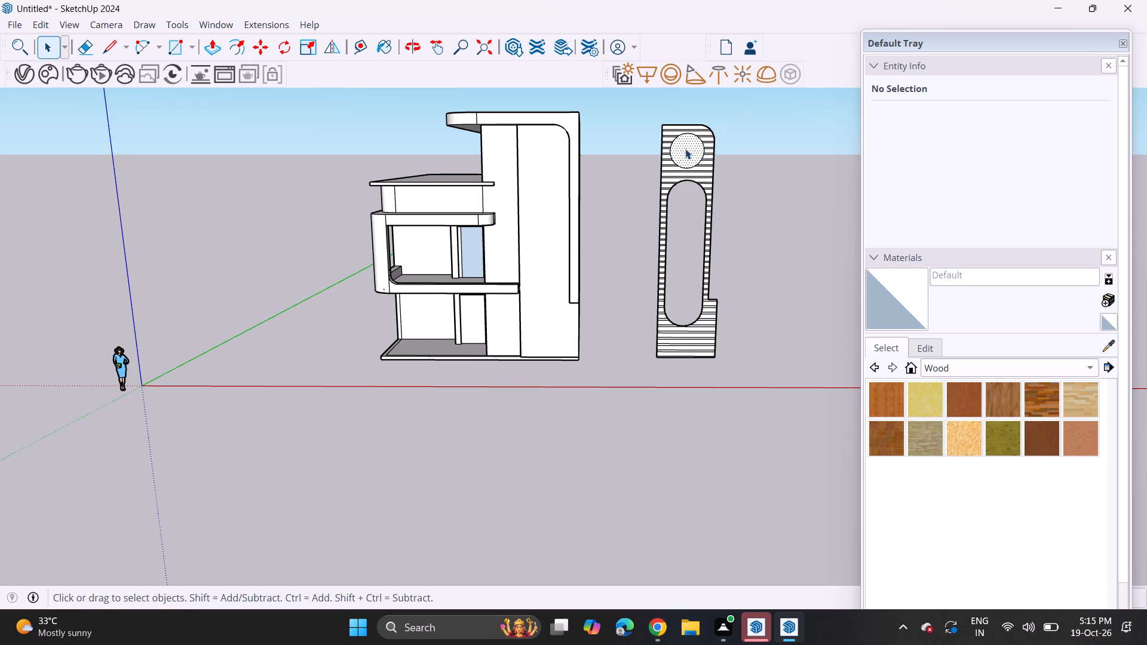
pyautogui.press('Delete')
# Move the whole flat striped panel by its lower inner corner onto the base corner of the tower's front wall.
pyautogui.moveTo(639, 103); pyautogui.dragTo(654, 147)
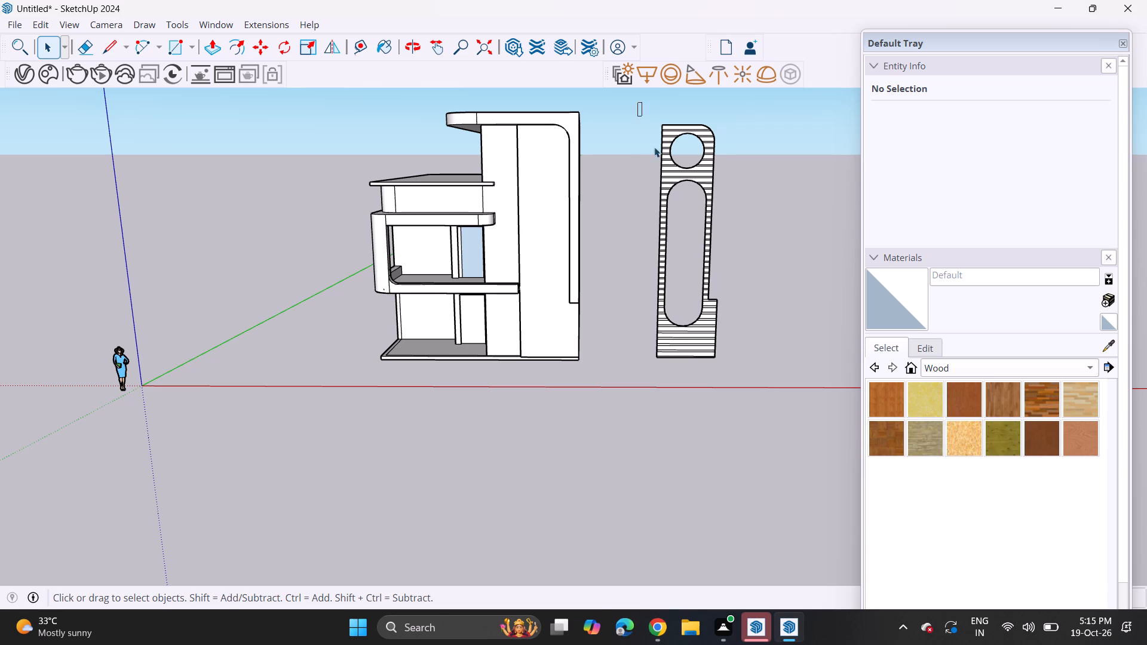
pyautogui.moveTo(654, 147); pyautogui.dragTo(769, 382)
pyautogui.moveTo(650, 340); pyautogui.dragTo(717, 369, button='middle')
pyautogui.press('m')
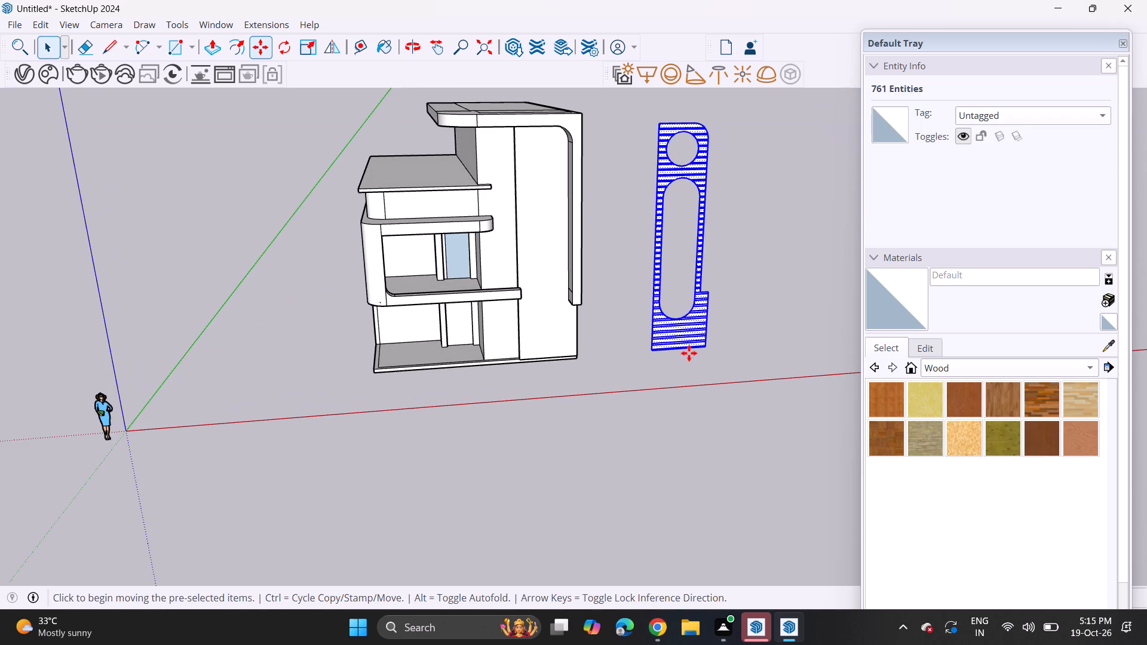
pyautogui.scroll(7, 649, 355)
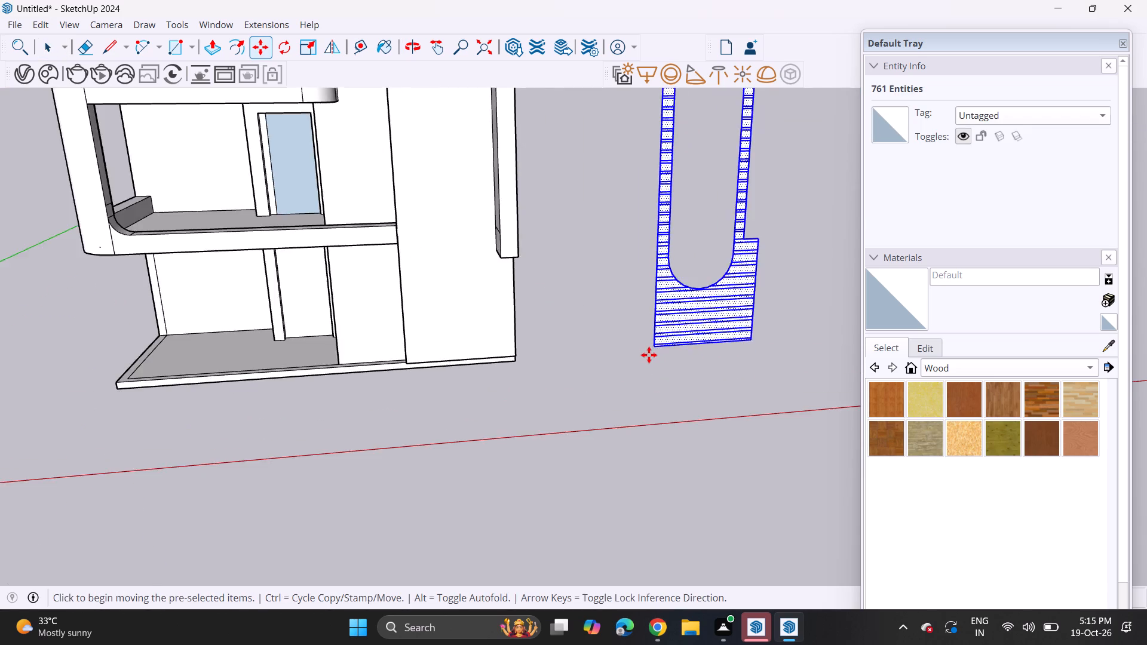
pyautogui.scroll(5, 649, 355)
pyautogui.click(660, 340)
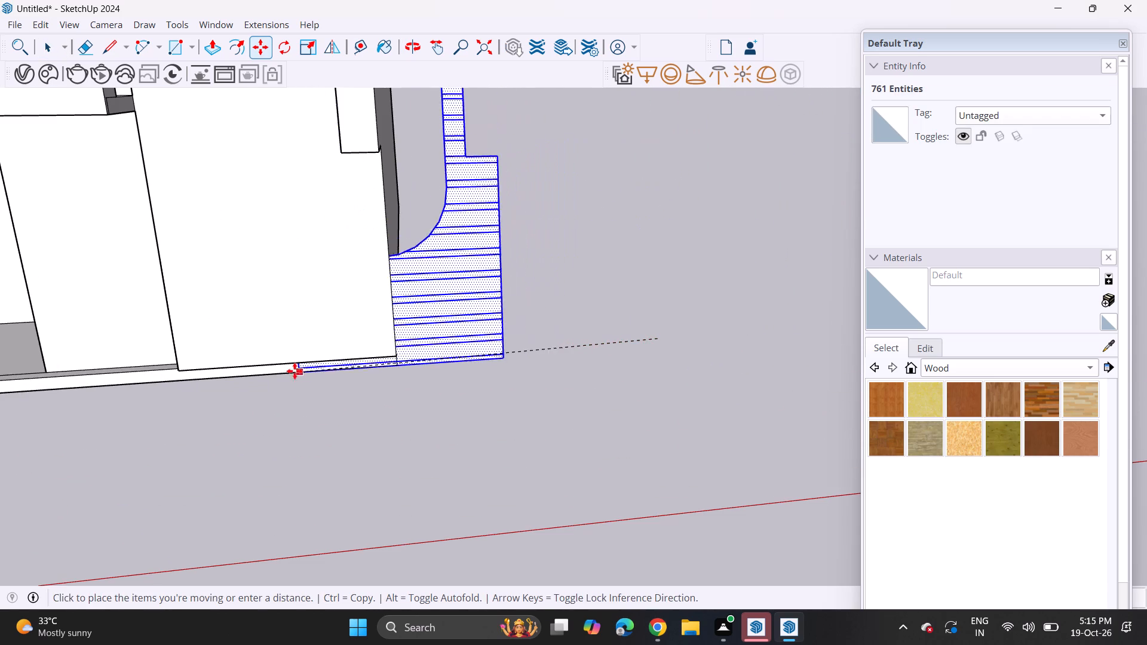
pyautogui.keyDown('shift'); pyautogui.moveTo(272, 368); pyautogui.dragTo(539, 369, button='middle'); pyautogui.keyUp('shift')
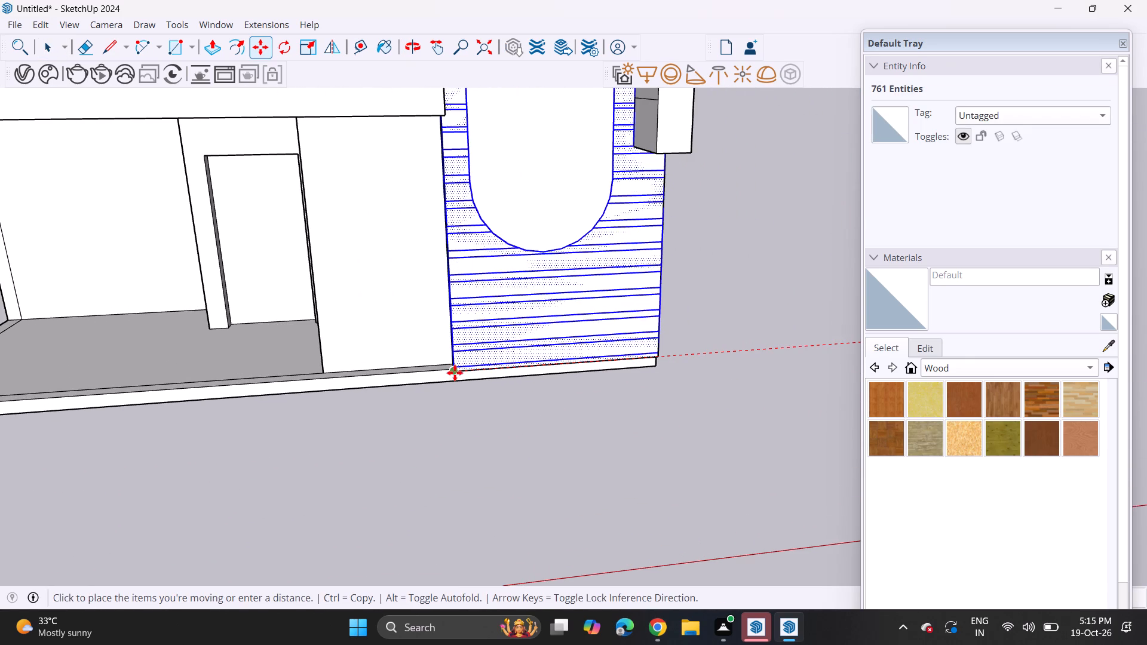
pyautogui.click(455, 373)
pyautogui.press('space')
pyautogui.click(739, 236)
# Push the circular face near the top of the tower's striped front inward to form a shallow recess.
pyautogui.scroll(-6, 629, 218)
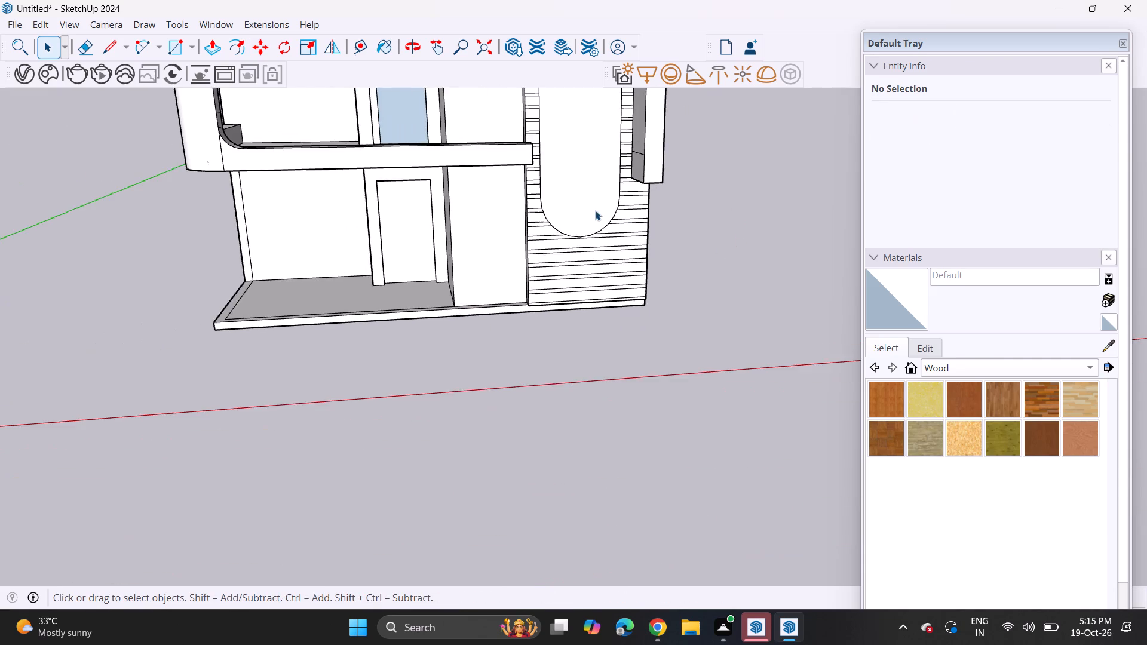
pyautogui.keyDown('shift'); pyautogui.moveTo(593, 203); pyautogui.dragTo(613, 355, button='middle'); pyautogui.keyUp('shift')
pyautogui.moveTo(588, 322); pyautogui.dragTo(575, 264, button='middle')
pyautogui.keyDown('shift'); pyautogui.moveTo(575, 214); pyautogui.dragTo(597, 349, button='middle'); pyautogui.keyUp('shift')
pyautogui.moveTo(521, 340); pyautogui.dragTo(473, 349, button='middle')
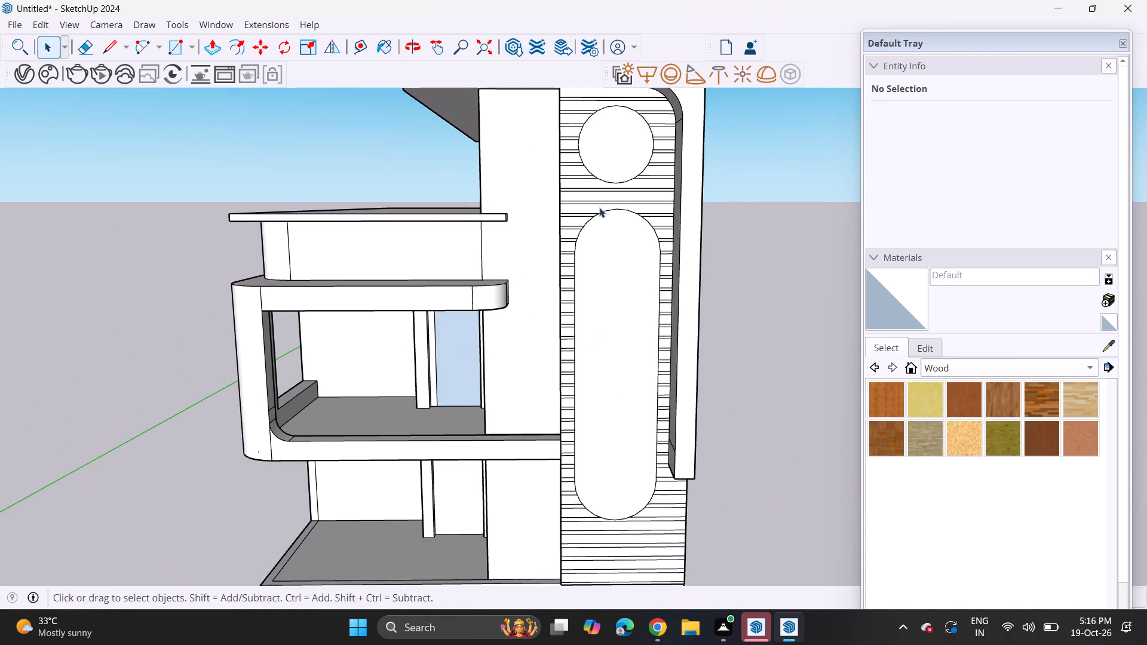
pyautogui.moveTo(599, 207); pyautogui.dragTo(606, 296, button='middle')
pyautogui.scroll(3, 631, 230)
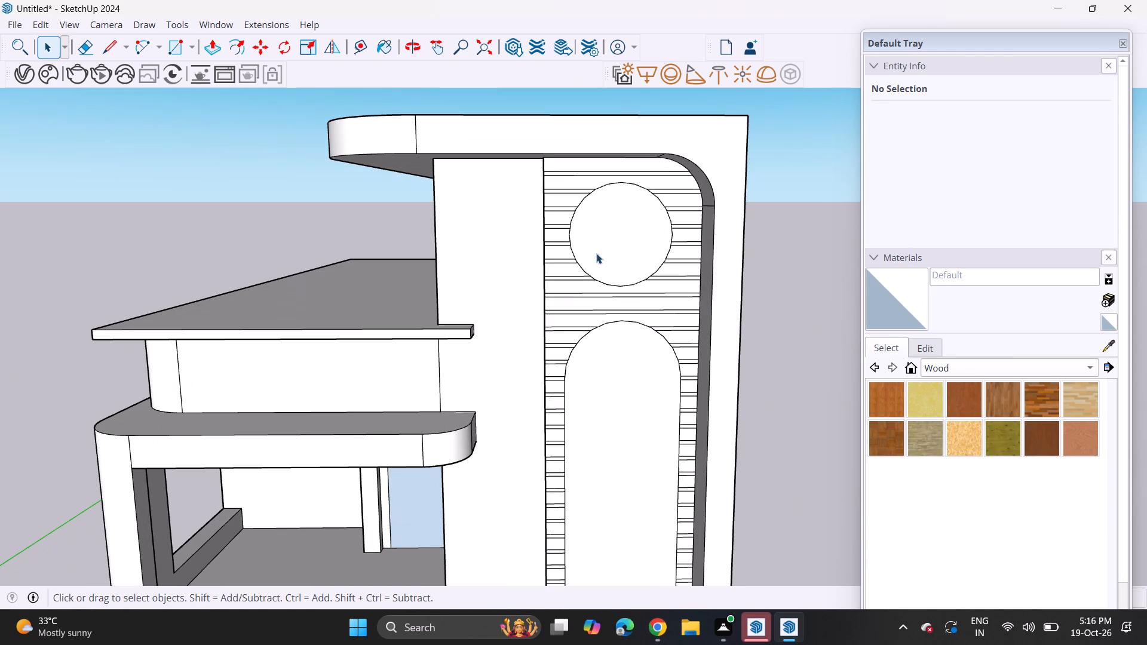
pyautogui.moveTo(208, 45); pyautogui.dragTo(217, 48)
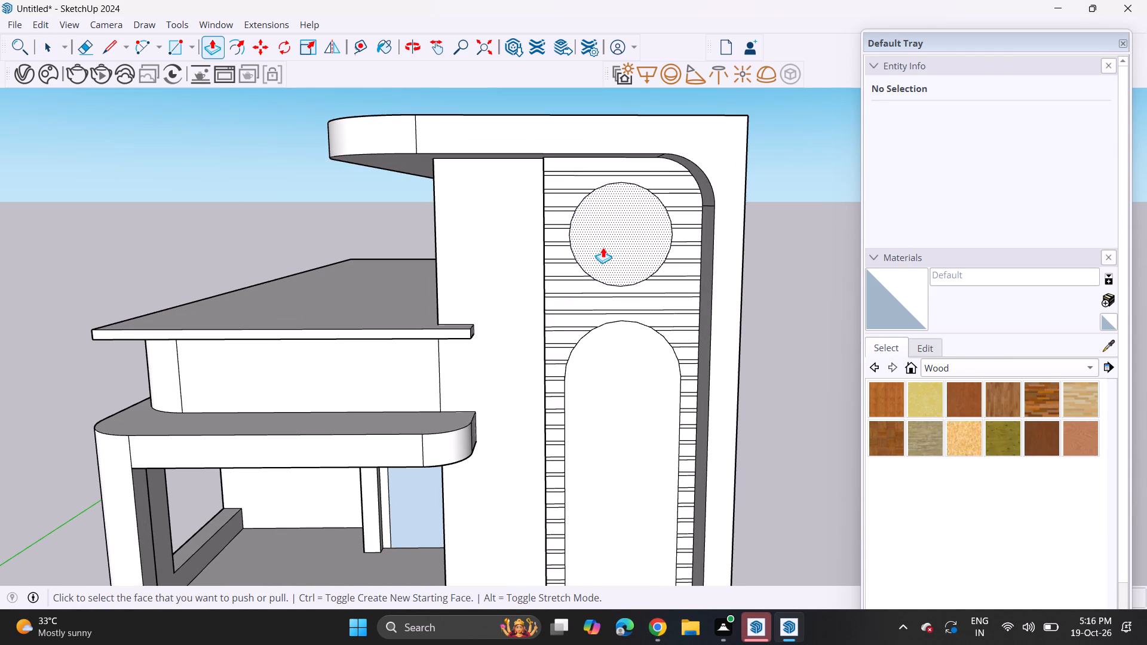
pyautogui.moveTo(603, 248); pyautogui.dragTo(707, 322, button='middle')
pyautogui.scroll(5, 655, 244)
pyautogui.click(615, 266)
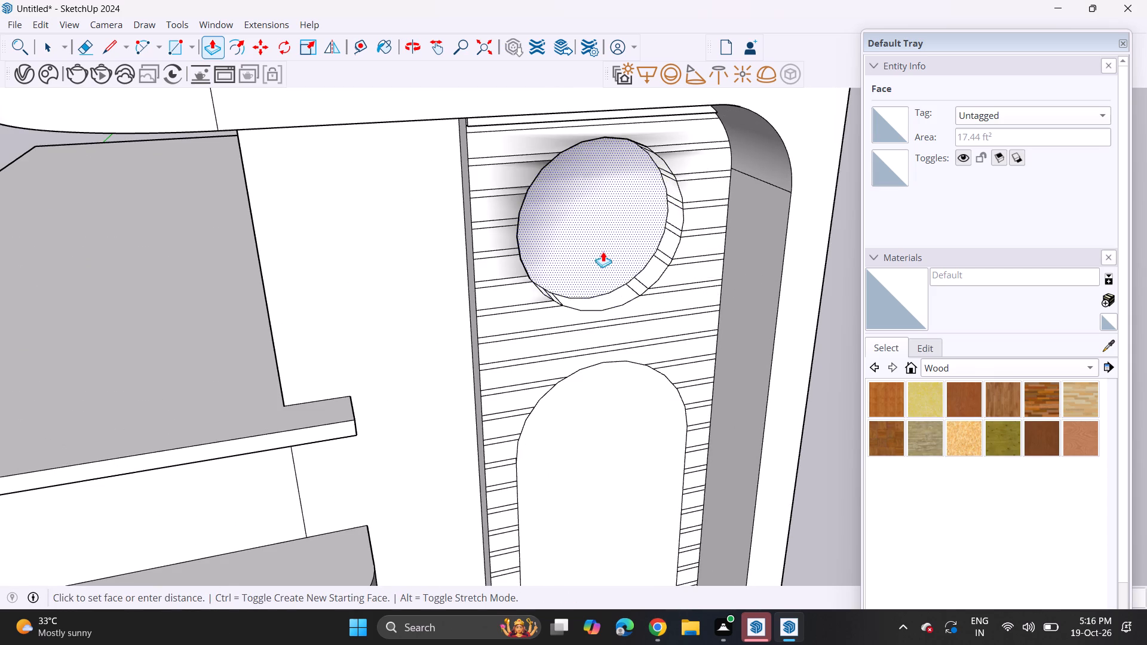
pyautogui.click(582, 225)
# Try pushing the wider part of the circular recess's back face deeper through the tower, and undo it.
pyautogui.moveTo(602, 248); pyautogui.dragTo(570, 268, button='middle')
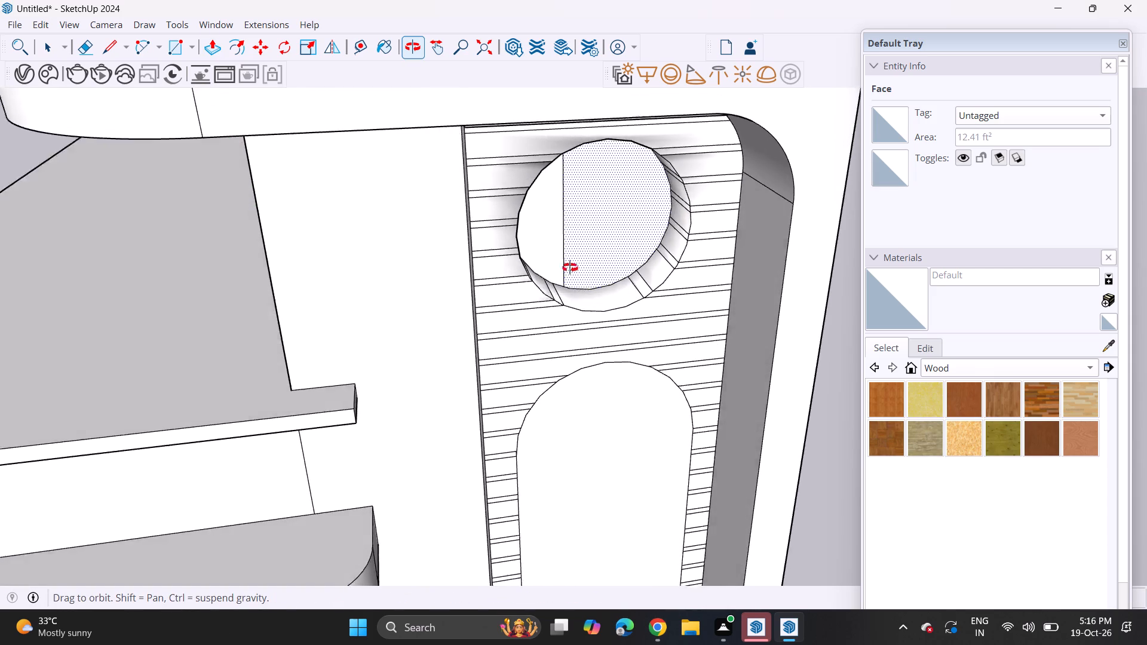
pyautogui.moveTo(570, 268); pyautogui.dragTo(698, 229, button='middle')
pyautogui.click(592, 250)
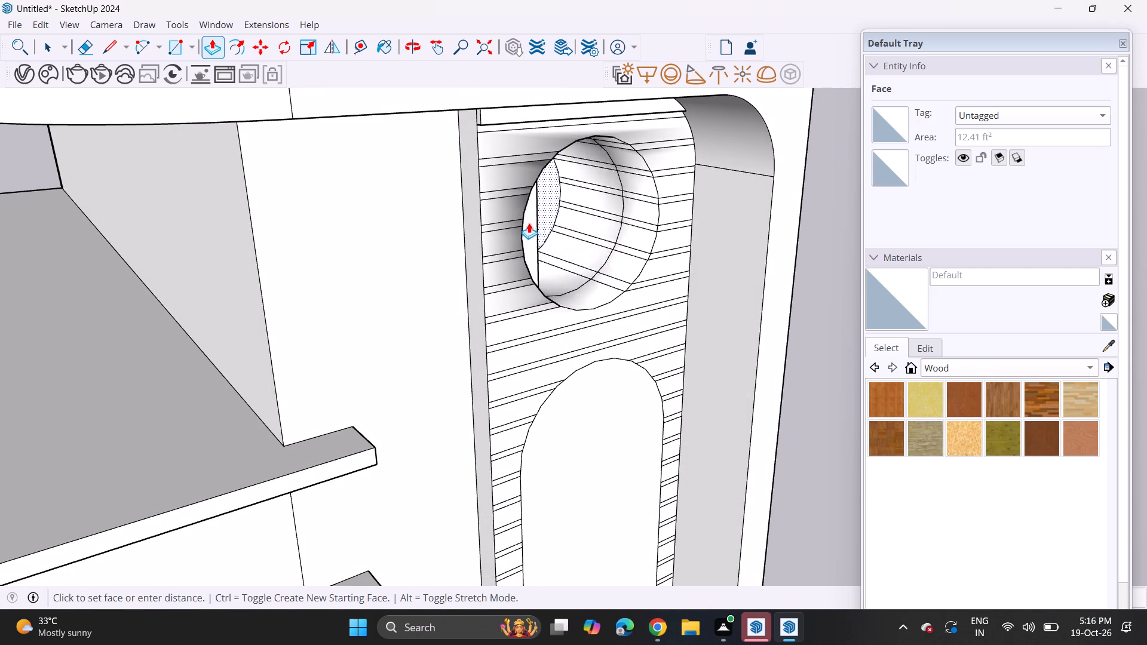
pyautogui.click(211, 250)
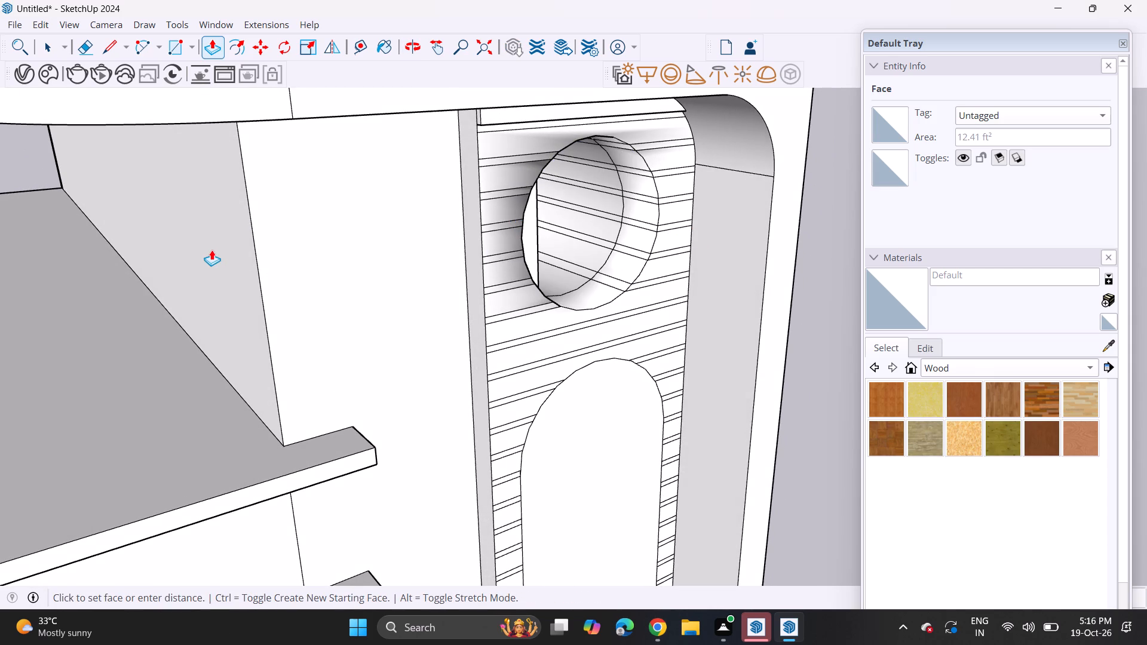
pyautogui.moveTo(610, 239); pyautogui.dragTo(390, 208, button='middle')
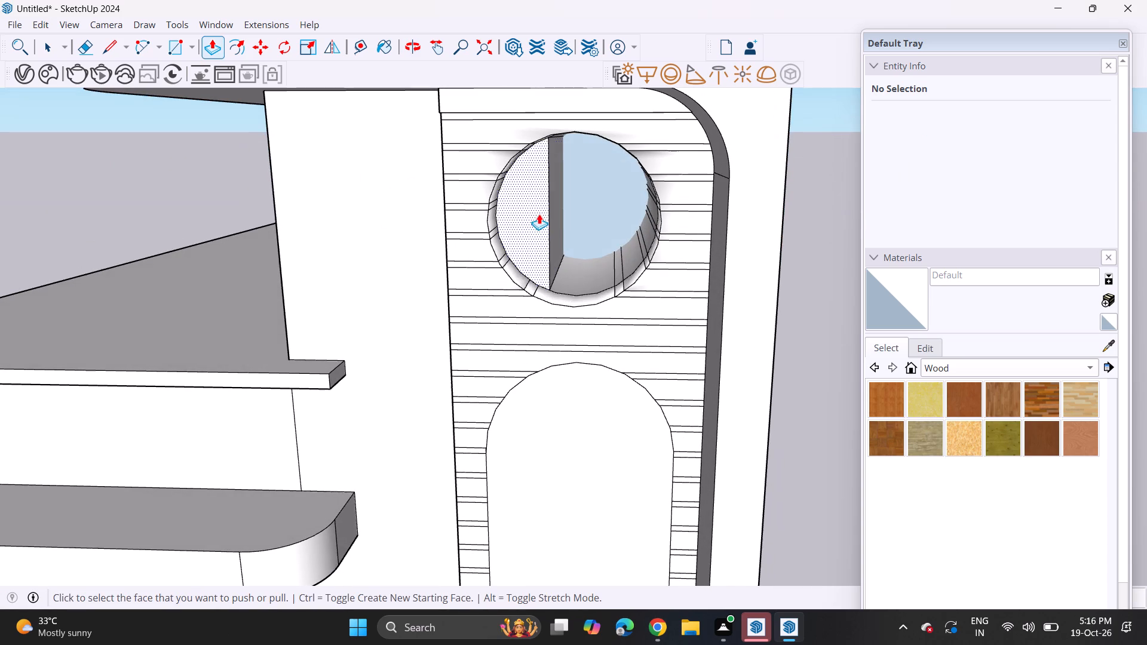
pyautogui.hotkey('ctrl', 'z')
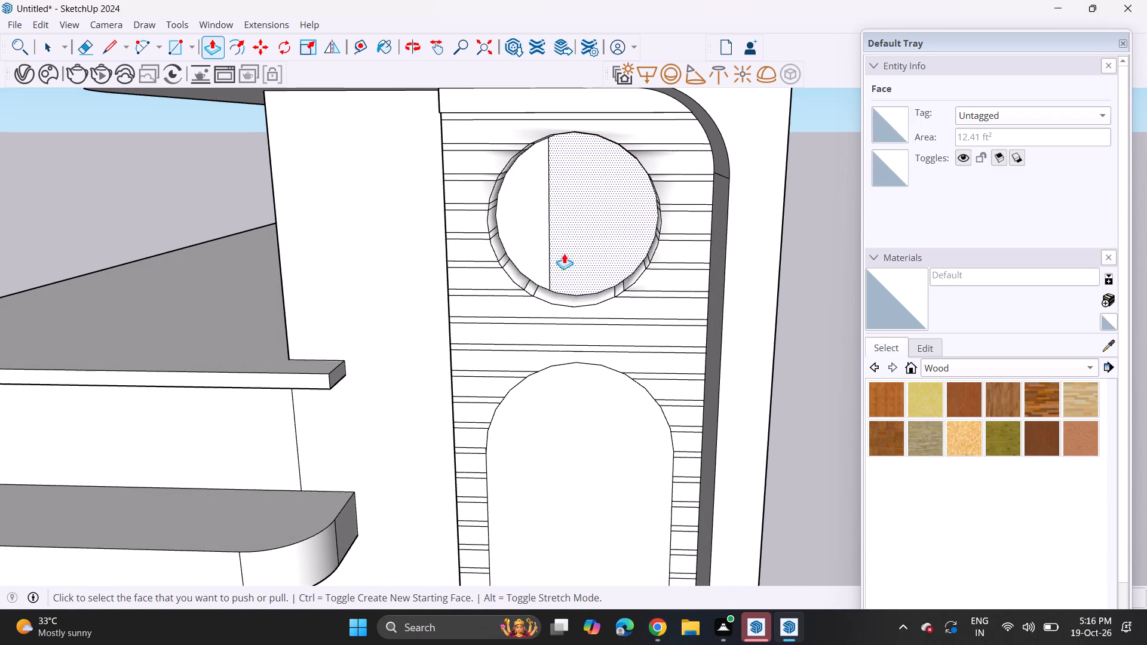
# Push the face of the tall rounded slot inward to form a shallow recess below the circle.
pyautogui.click(571, 536)
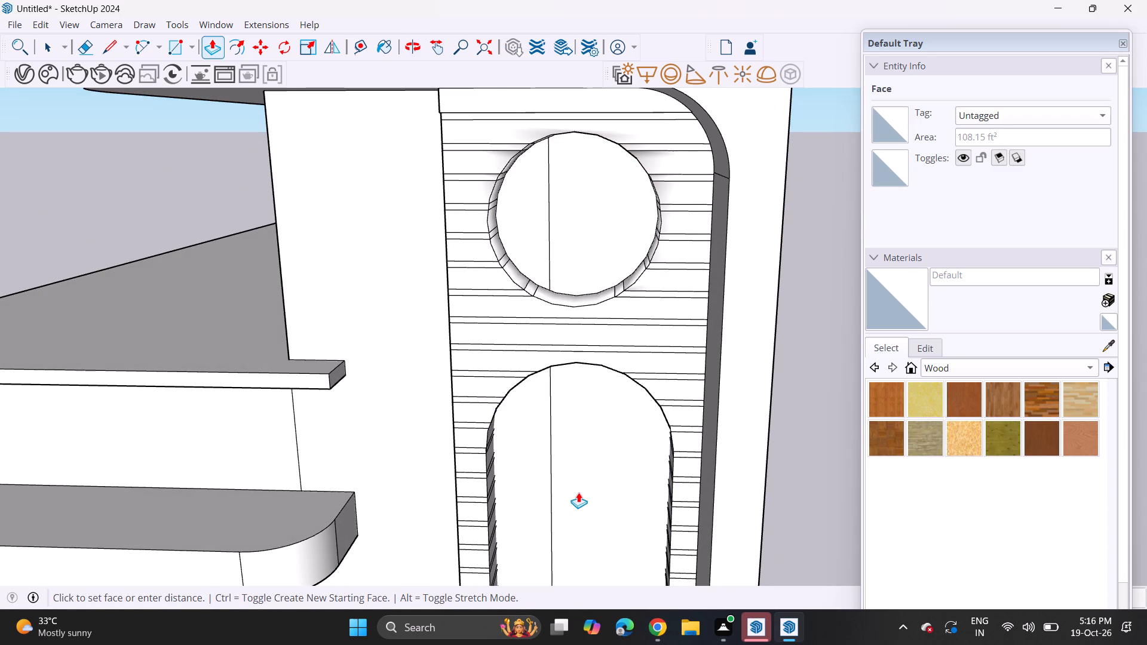
pyautogui.click(578, 492)
# Delete the vertical edge on the back face of the tall rounded slot.
pyautogui.moveTo(587, 508); pyautogui.dragTo(594, 325, button='middle')
pyautogui.press('space')
pyautogui.click(563, 389)
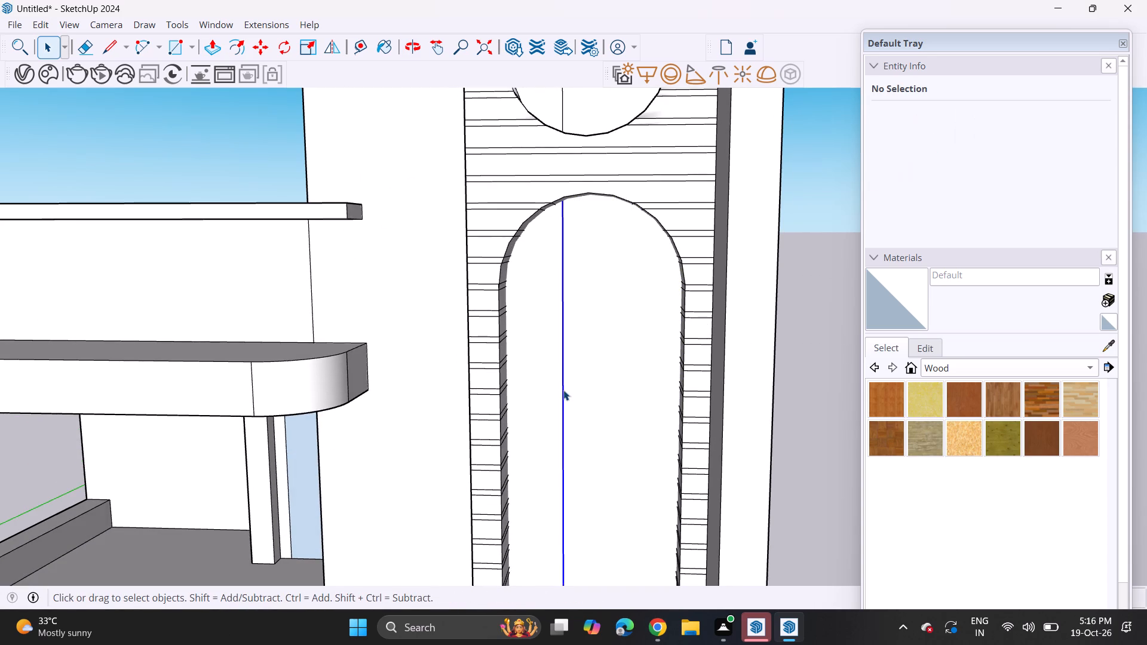
pyautogui.press('Delete')
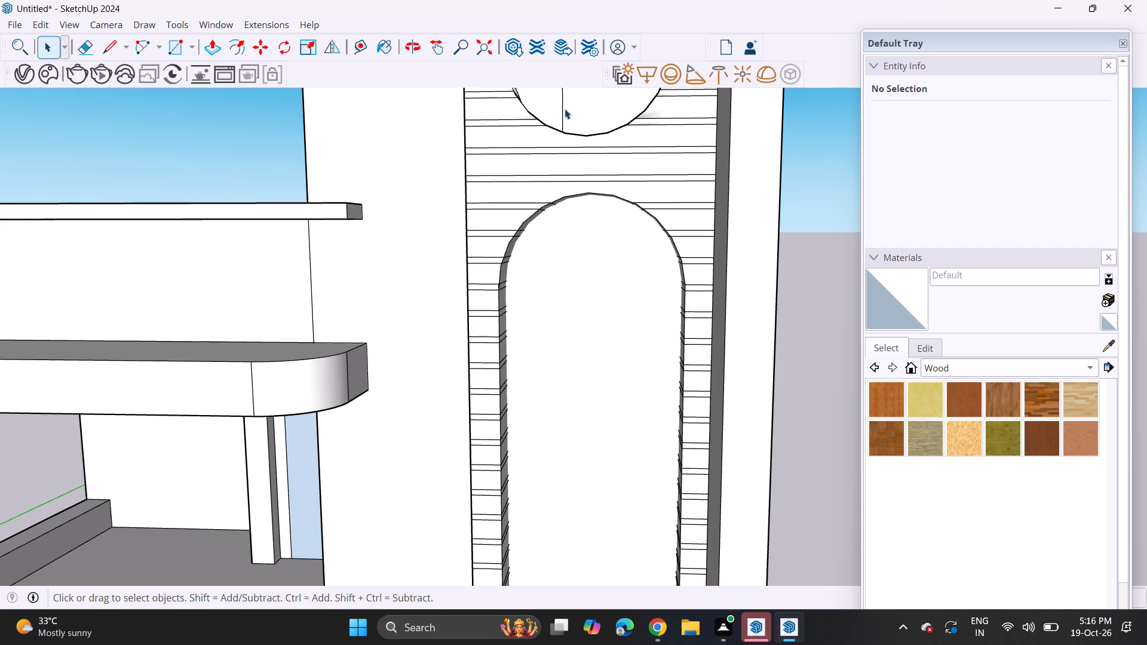
# Delete the stray vertical line inside the circular opening above the arched recess.
pyautogui.click(566, 112)
pyautogui.click(562, 114)
pyautogui.press('Delete')
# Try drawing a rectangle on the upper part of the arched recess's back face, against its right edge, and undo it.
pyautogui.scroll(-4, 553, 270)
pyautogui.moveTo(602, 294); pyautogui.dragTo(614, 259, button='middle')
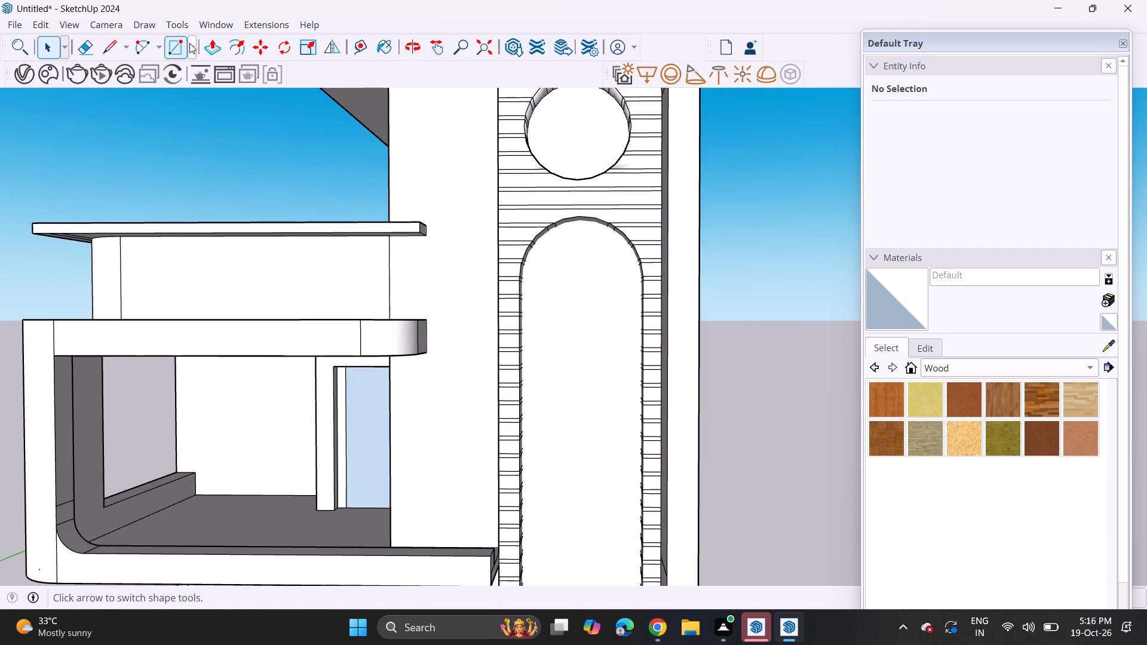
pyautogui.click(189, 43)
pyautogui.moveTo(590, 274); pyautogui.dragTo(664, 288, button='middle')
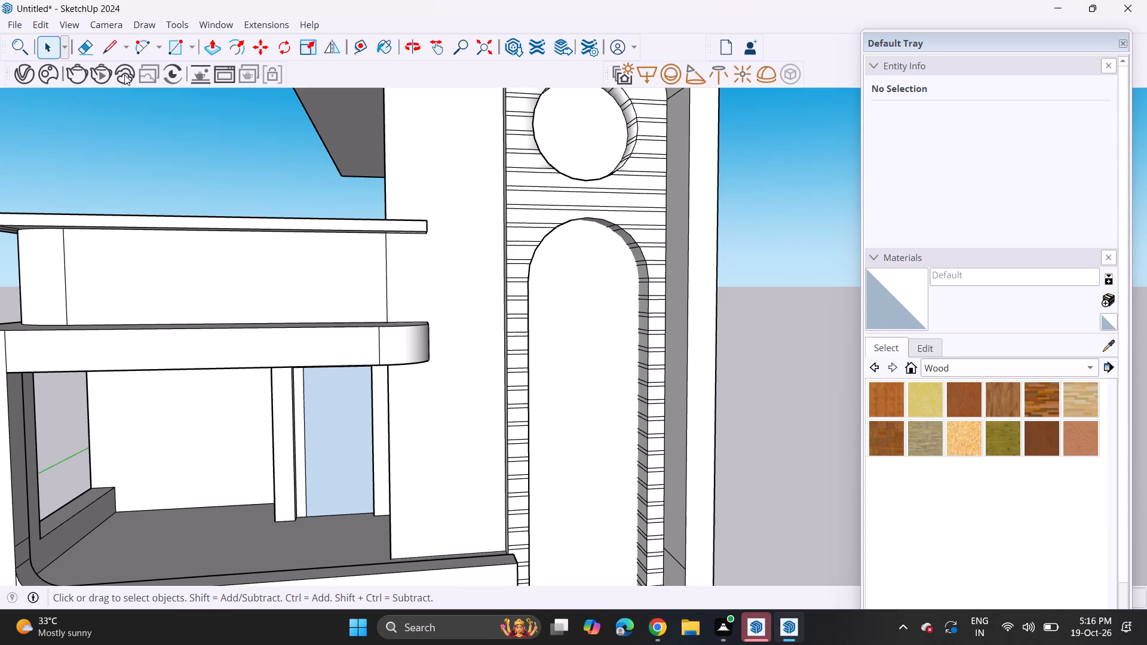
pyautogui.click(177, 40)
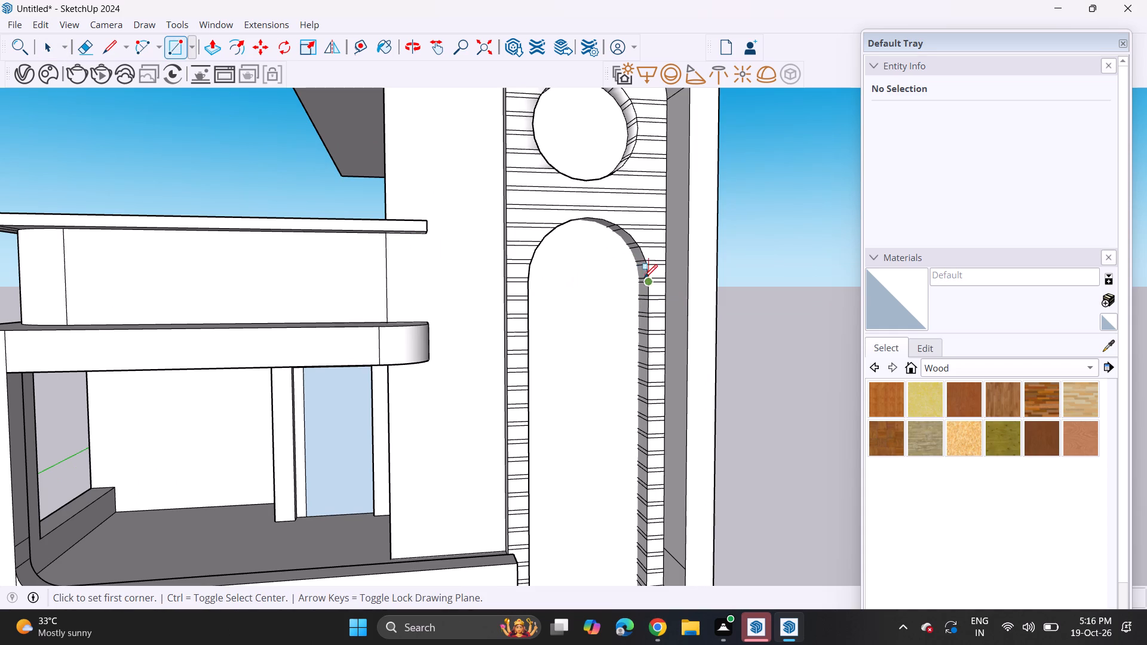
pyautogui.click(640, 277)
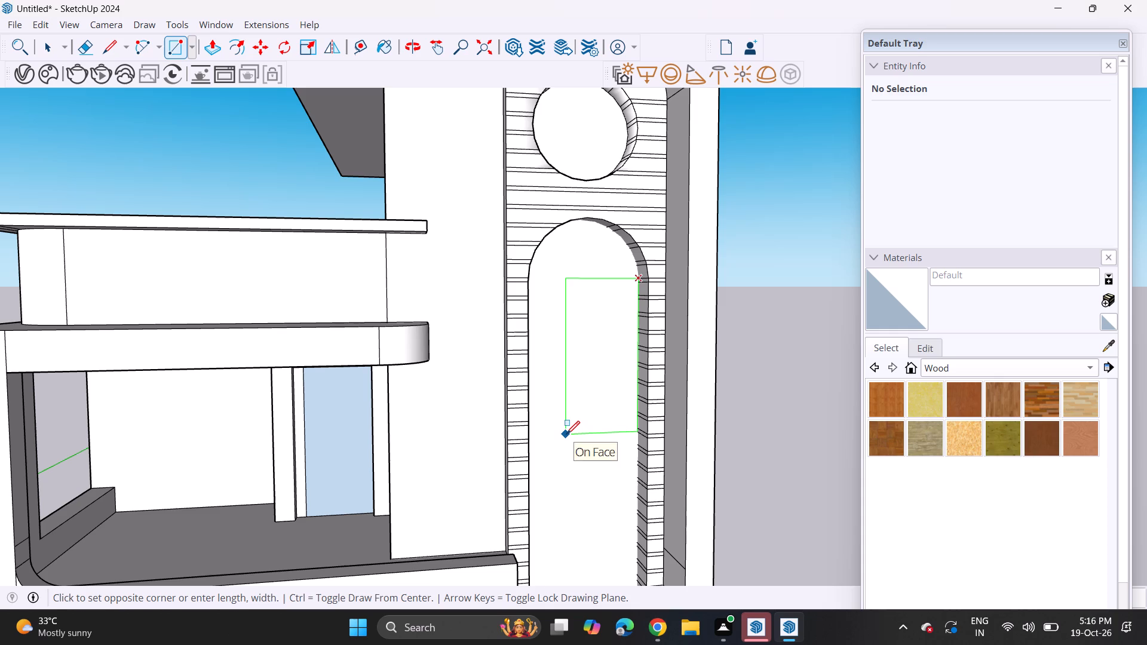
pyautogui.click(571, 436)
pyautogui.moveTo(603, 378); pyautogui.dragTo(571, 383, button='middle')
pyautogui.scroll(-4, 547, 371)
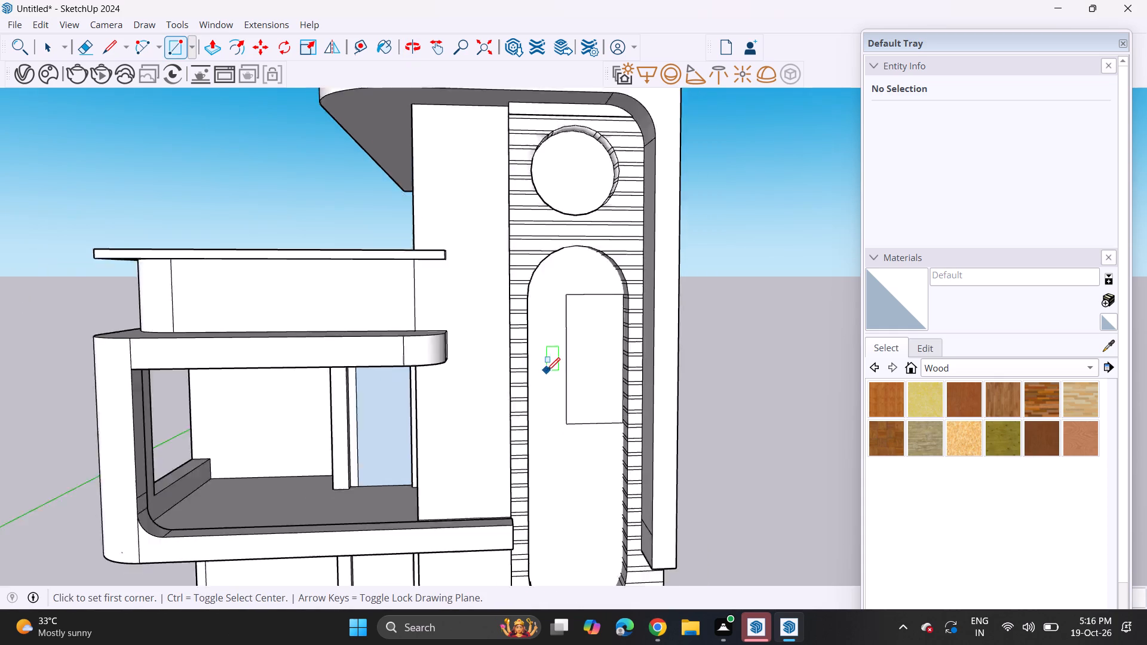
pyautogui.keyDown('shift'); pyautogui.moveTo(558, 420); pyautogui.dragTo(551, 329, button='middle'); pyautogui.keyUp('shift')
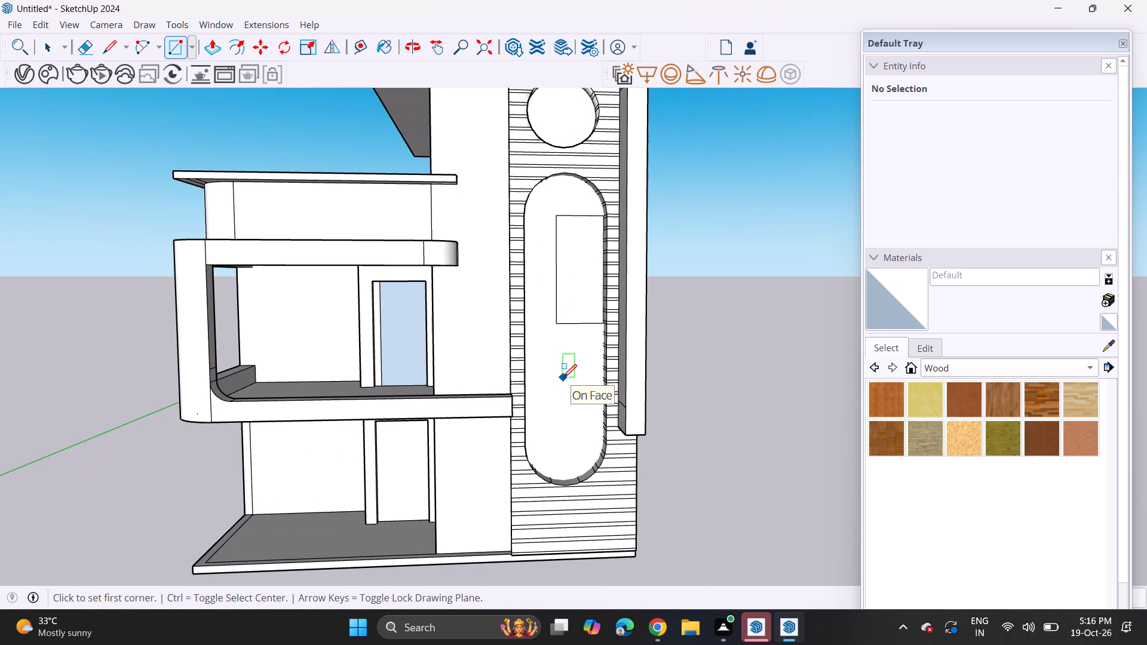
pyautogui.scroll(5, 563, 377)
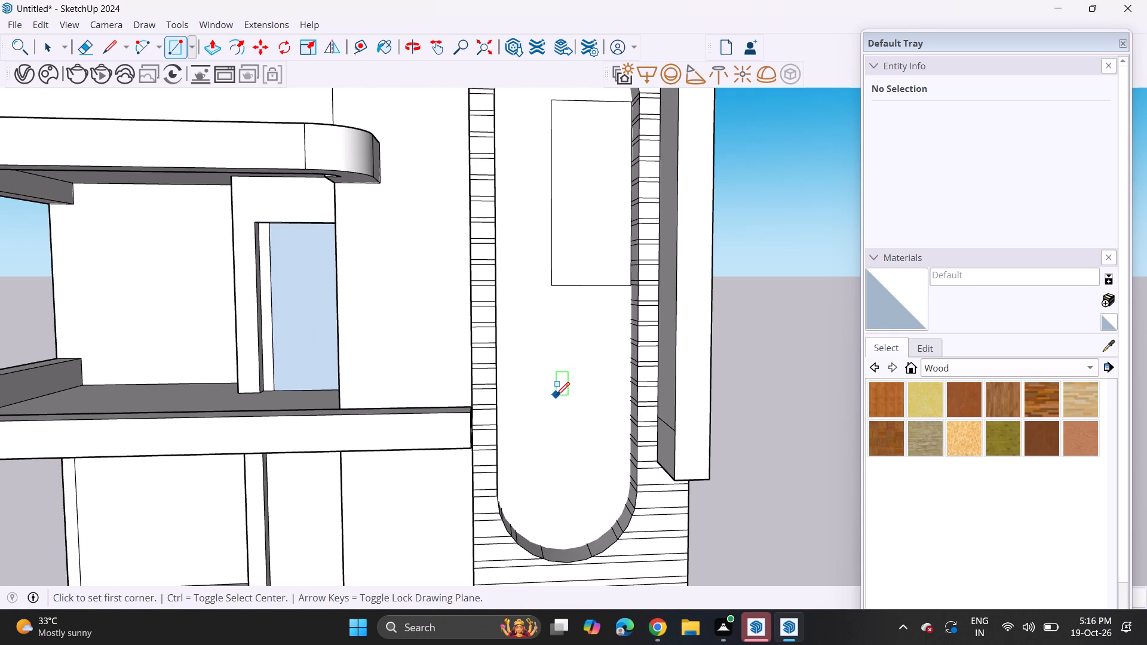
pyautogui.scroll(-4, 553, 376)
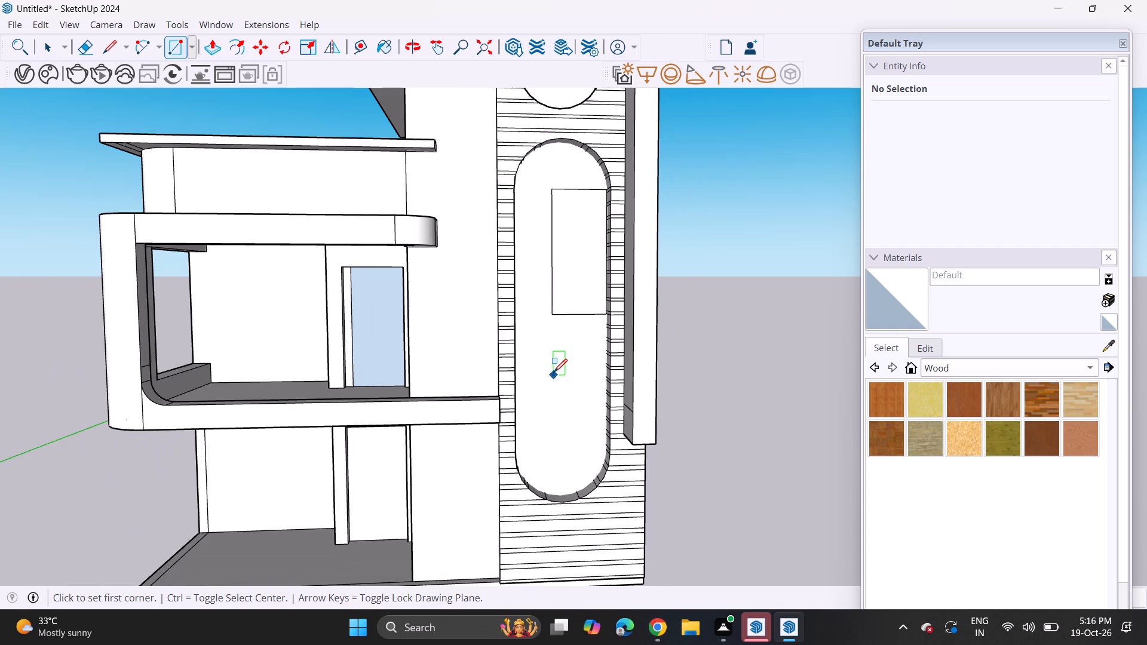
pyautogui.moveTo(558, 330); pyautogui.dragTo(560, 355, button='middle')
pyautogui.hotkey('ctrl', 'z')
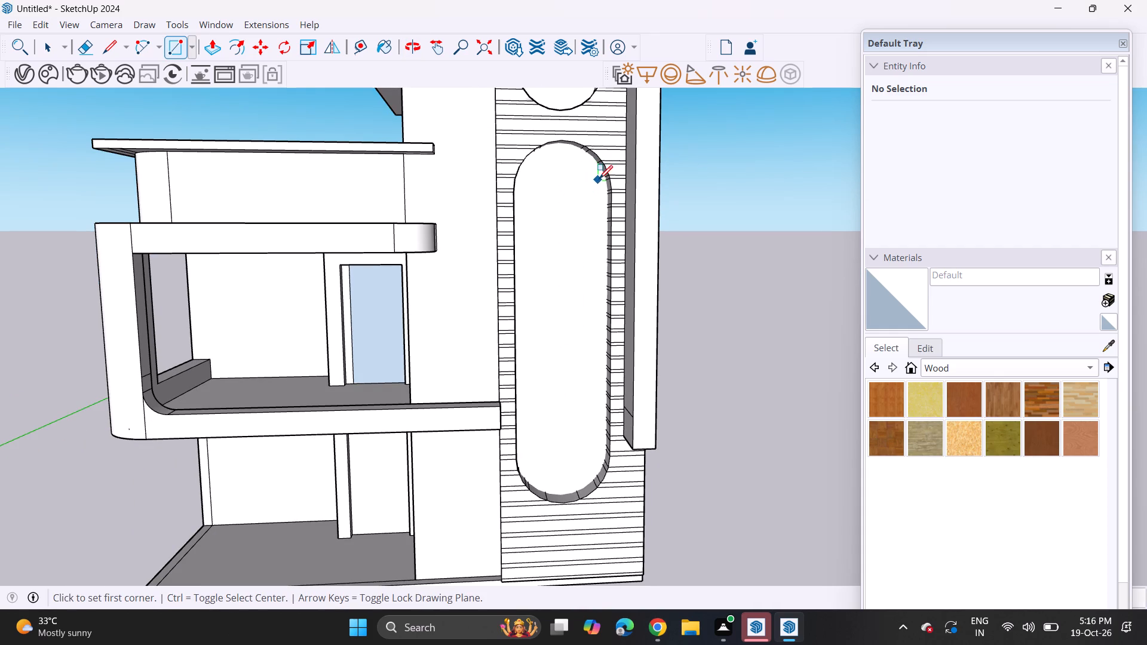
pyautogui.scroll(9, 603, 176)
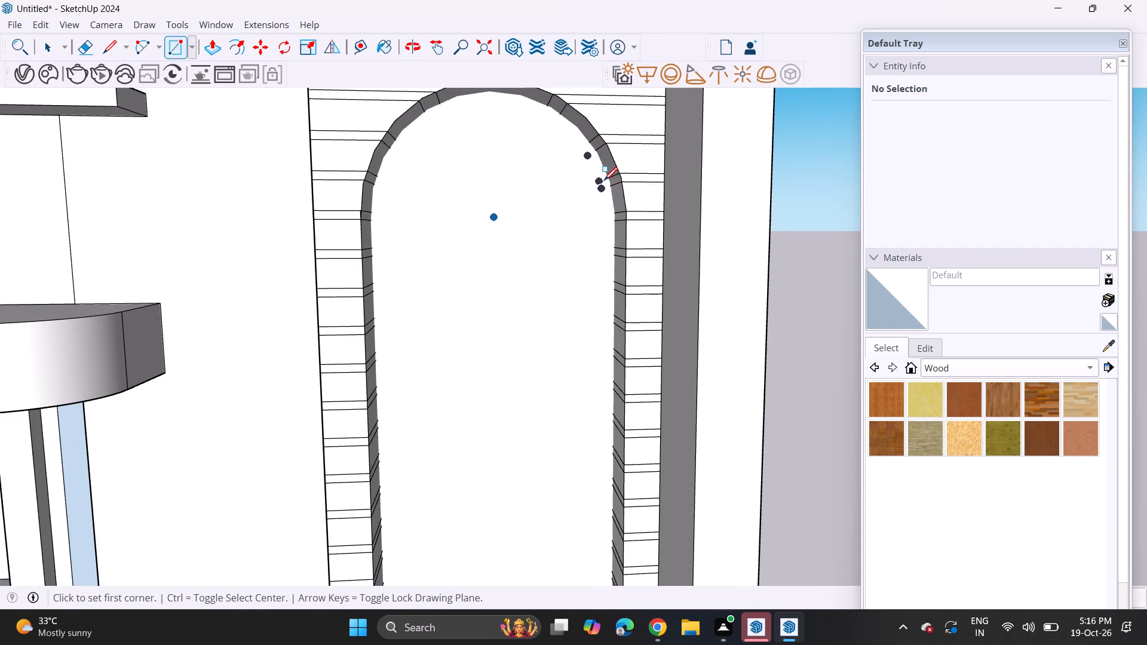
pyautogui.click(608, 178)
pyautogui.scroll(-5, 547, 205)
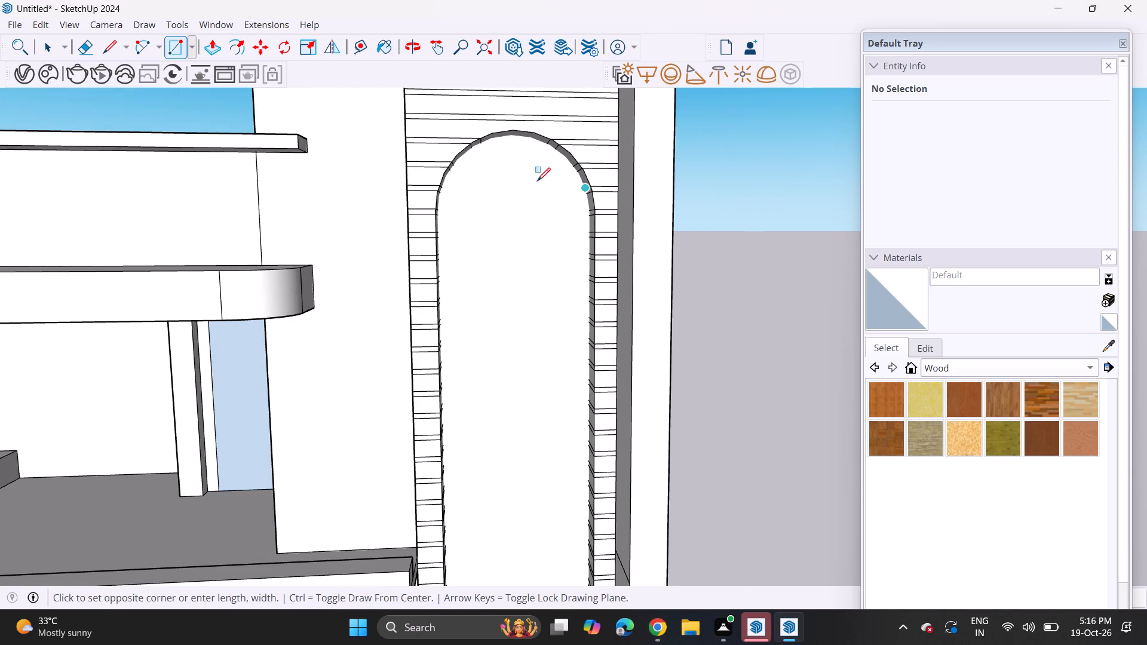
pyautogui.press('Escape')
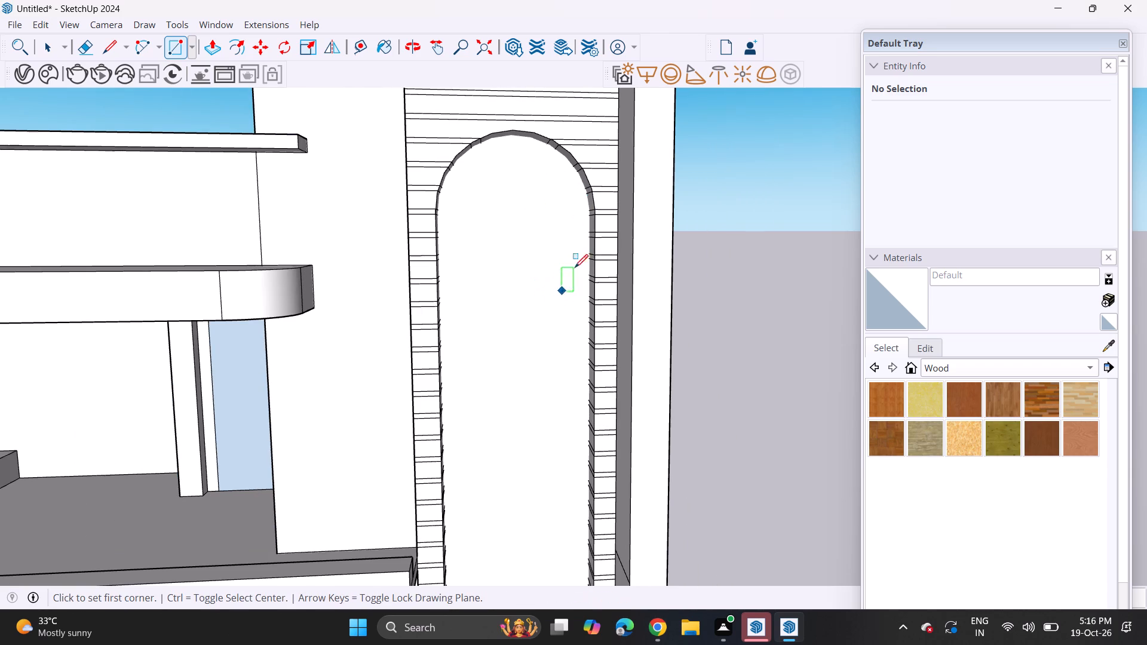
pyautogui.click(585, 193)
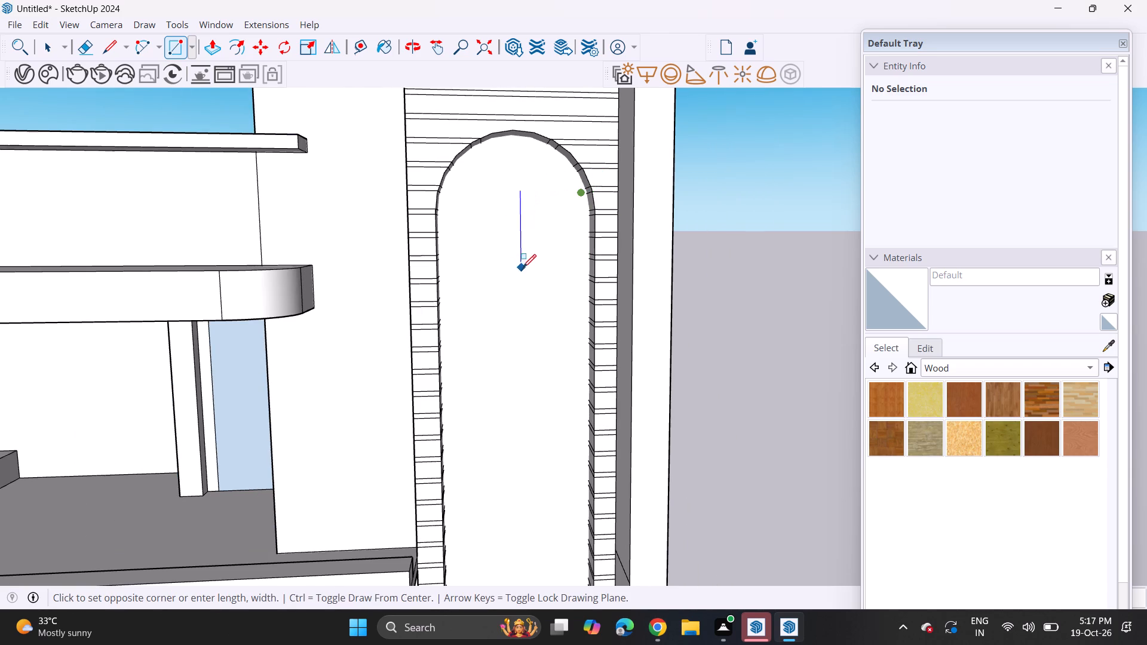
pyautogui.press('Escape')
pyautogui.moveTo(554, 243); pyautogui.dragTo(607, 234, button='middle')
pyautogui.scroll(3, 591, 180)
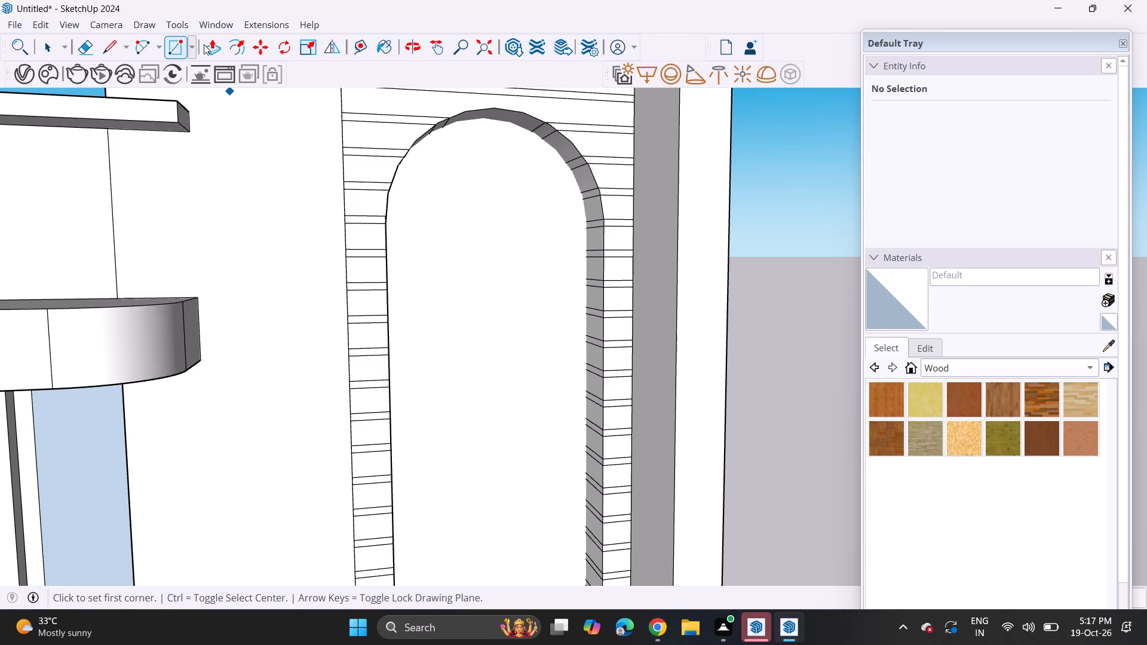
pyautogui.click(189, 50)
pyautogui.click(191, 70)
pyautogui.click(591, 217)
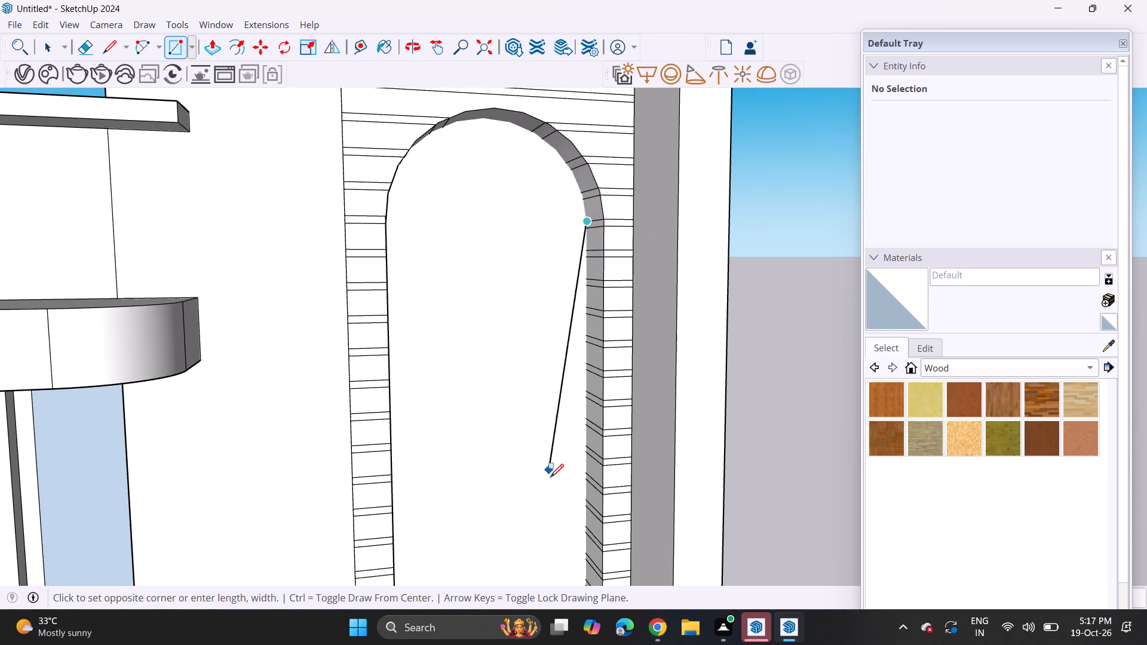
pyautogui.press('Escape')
# Draw an upright rectangle about 7' 5" tall and 17.7 ft² in area on the recess's back face, ending where the arch meets the right edge.
pyautogui.moveTo(504, 490); pyautogui.dragTo(506, 475)
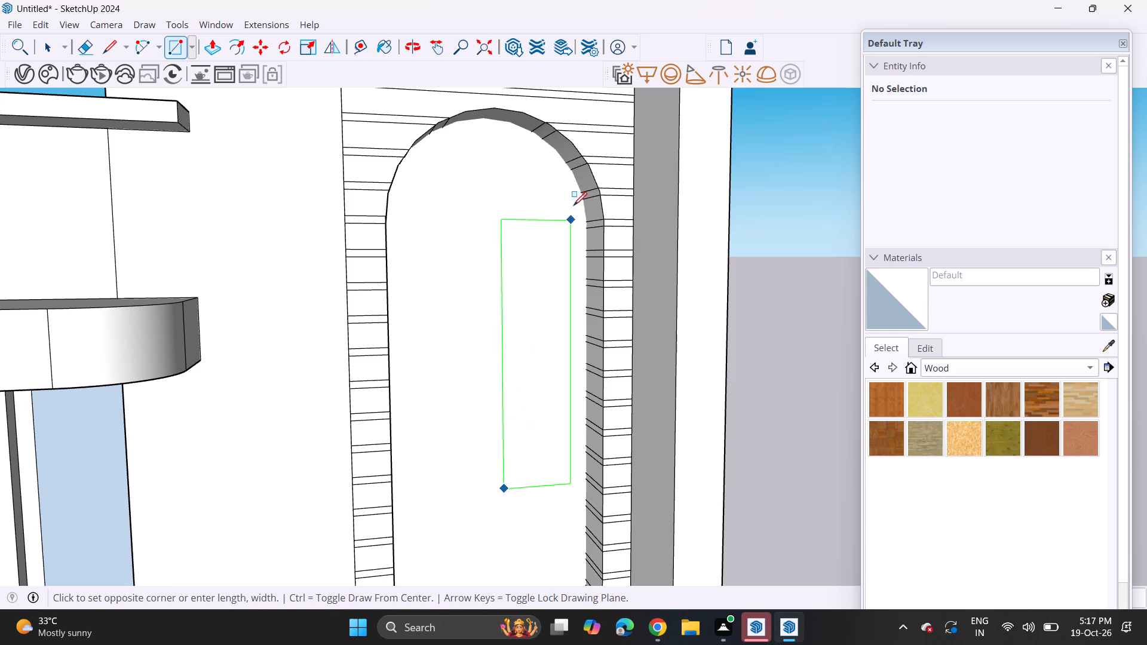
pyautogui.click(588, 223)
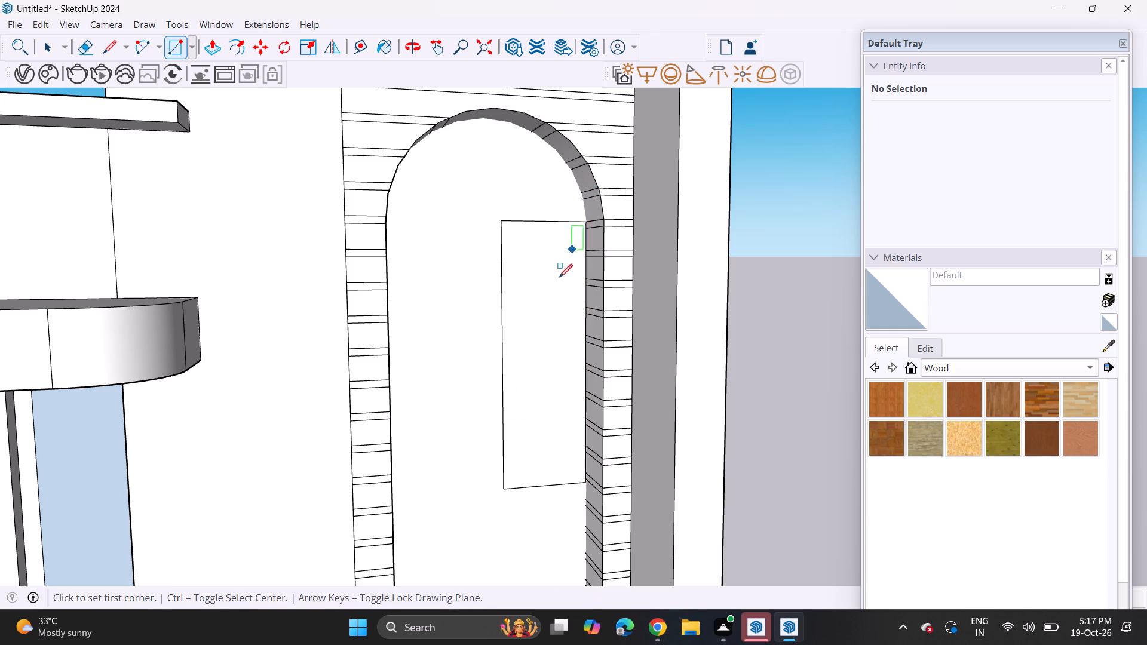
# Widen the rectangle by moving its left vertical edge slightly outward along the red axis.
pyautogui.moveTo(528, 363); pyautogui.dragTo(463, 367, button='middle')
pyautogui.scroll(1, 528, 363)
pyautogui.scroll(-5, 461, 352)
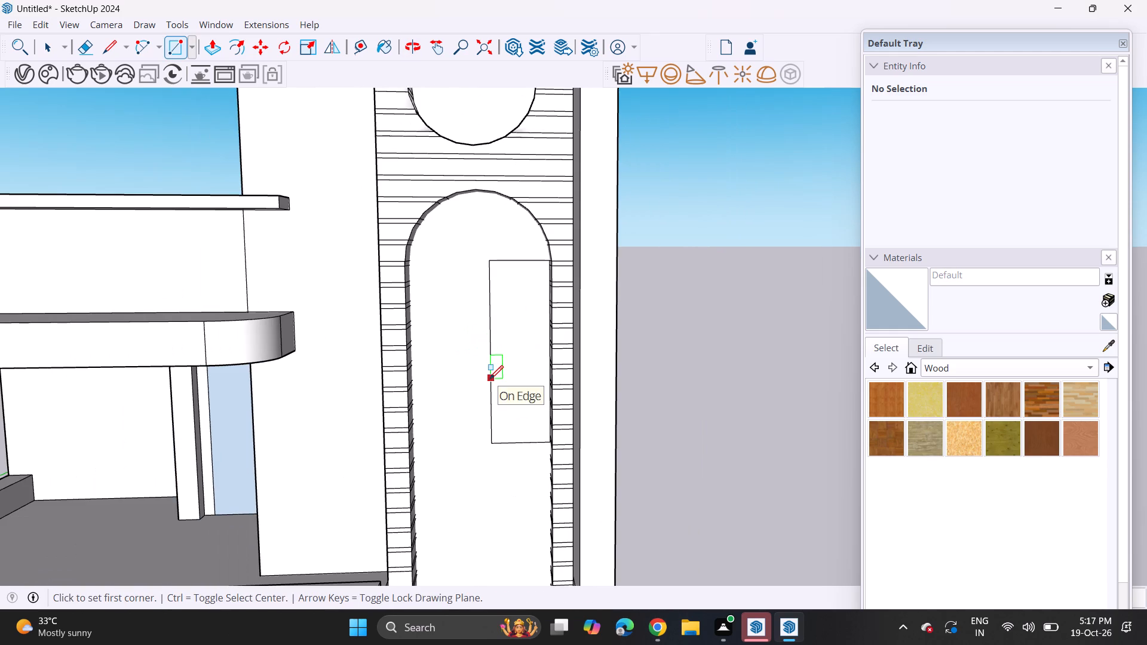
pyautogui.scroll(-3, 490, 379)
pyautogui.keyDown('shift'); pyautogui.moveTo(486, 383); pyautogui.dragTo(537, 383, button='middle'); pyautogui.keyUp('shift')
pyautogui.press('space')
pyautogui.click(542, 368)
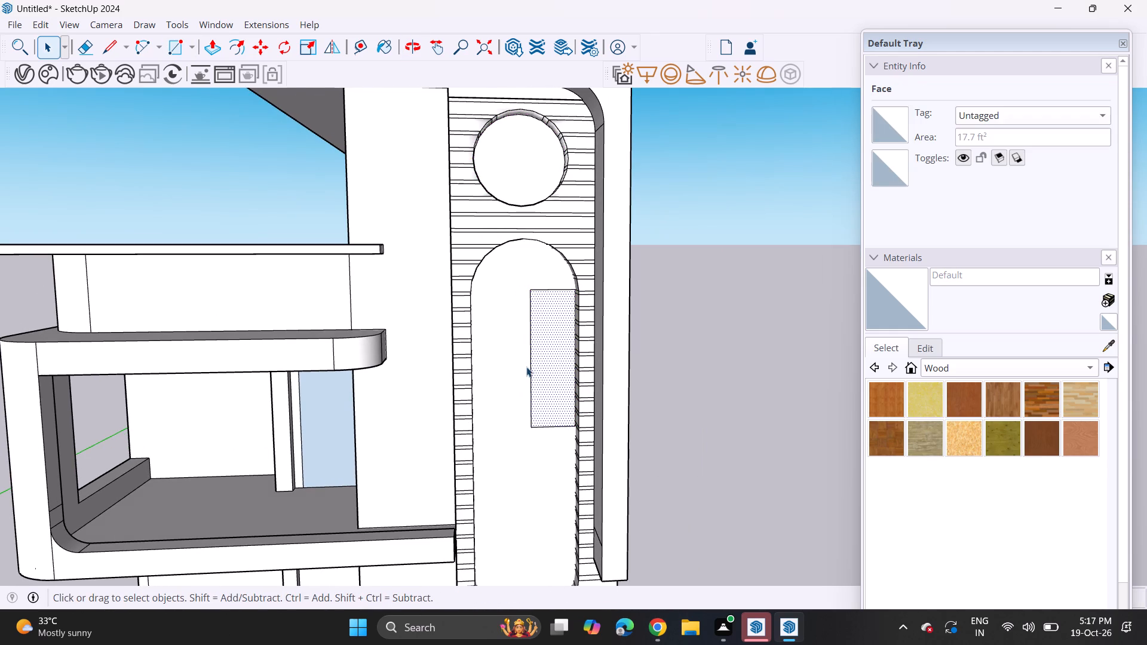
pyautogui.click(530, 370)
pyautogui.click(254, 35)
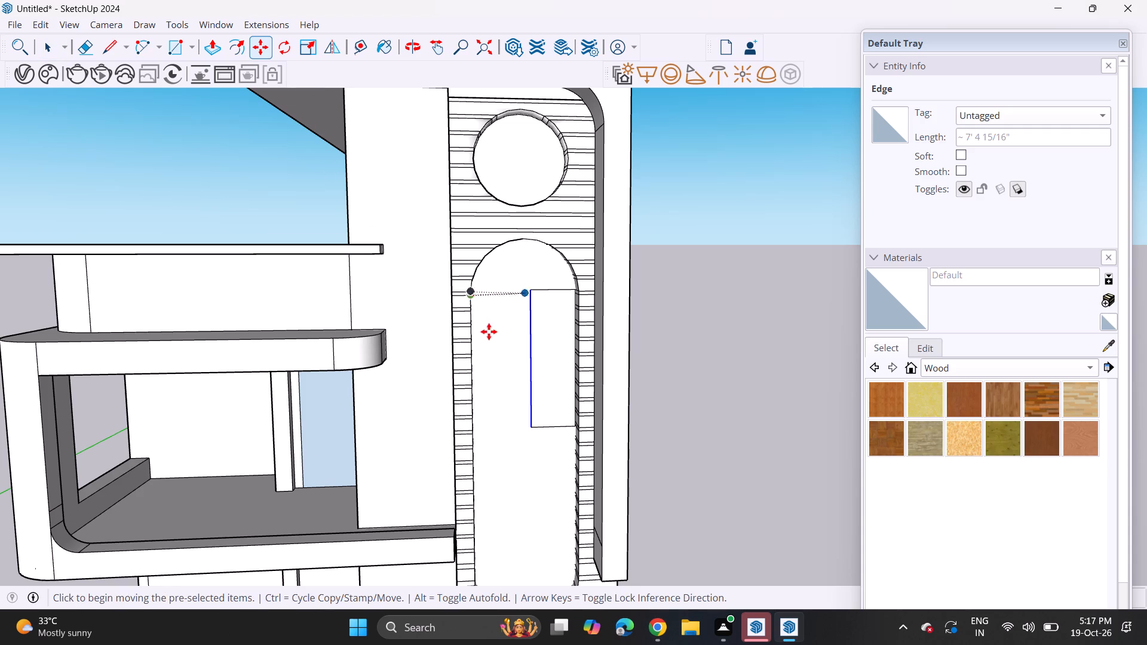
pyautogui.click(527, 372)
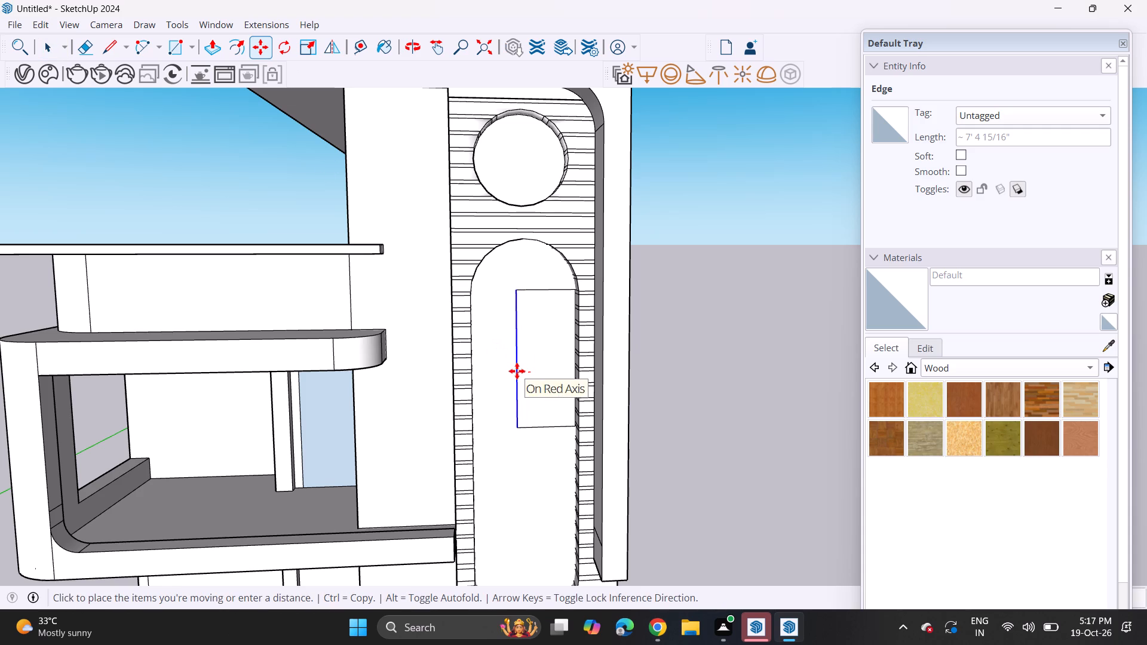
pyautogui.click(518, 371)
pyautogui.press('space')
pyautogui.click(661, 188)
# Draw a second rectangle of about 17.6 ft² below the first one, against the right edge of the recess's back face.
pyautogui.scroll(-4, 459, 355)
pyautogui.keyDown('shift'); pyautogui.moveTo(452, 405); pyautogui.dragTo(481, 345, button='middle'); pyautogui.keyUp('shift')
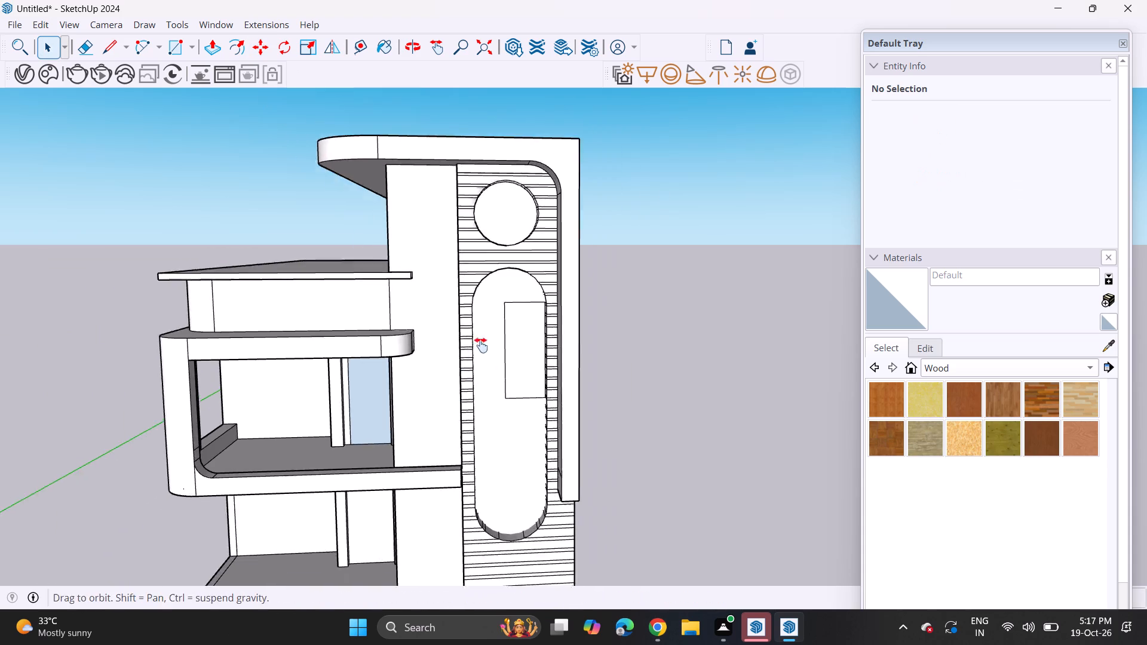
pyautogui.keyDown('shift'); pyautogui.moveTo(481, 345); pyautogui.dragTo(511, 273, button='middle'); pyautogui.keyUp('shift')
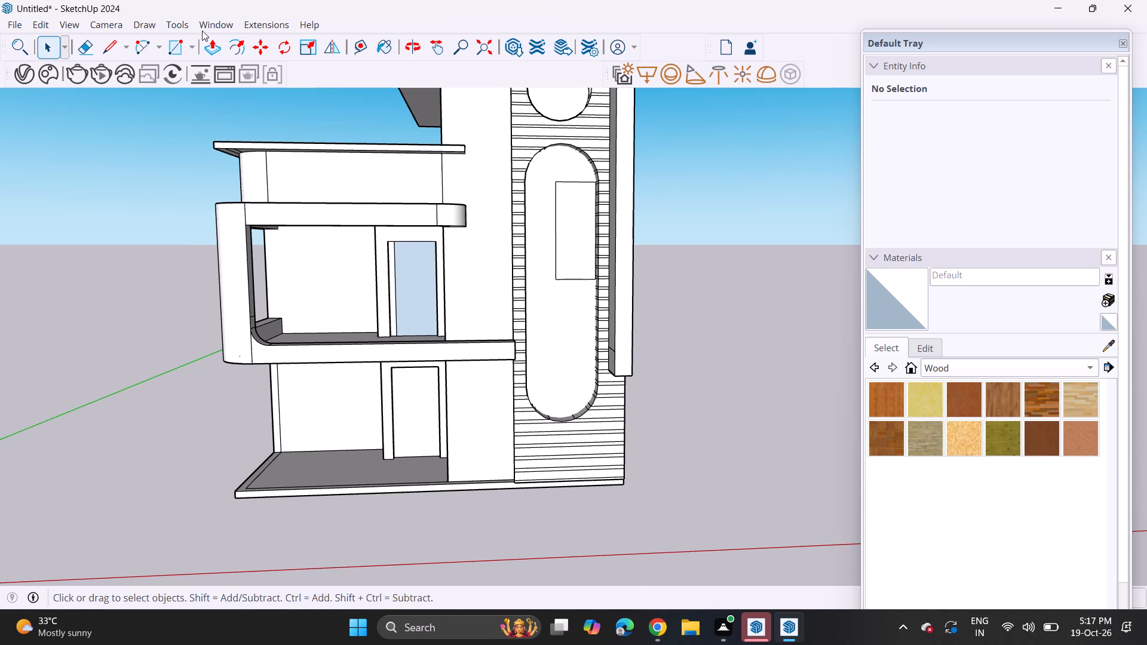
pyautogui.moveTo(172, 46); pyautogui.dragTo(177, 49)
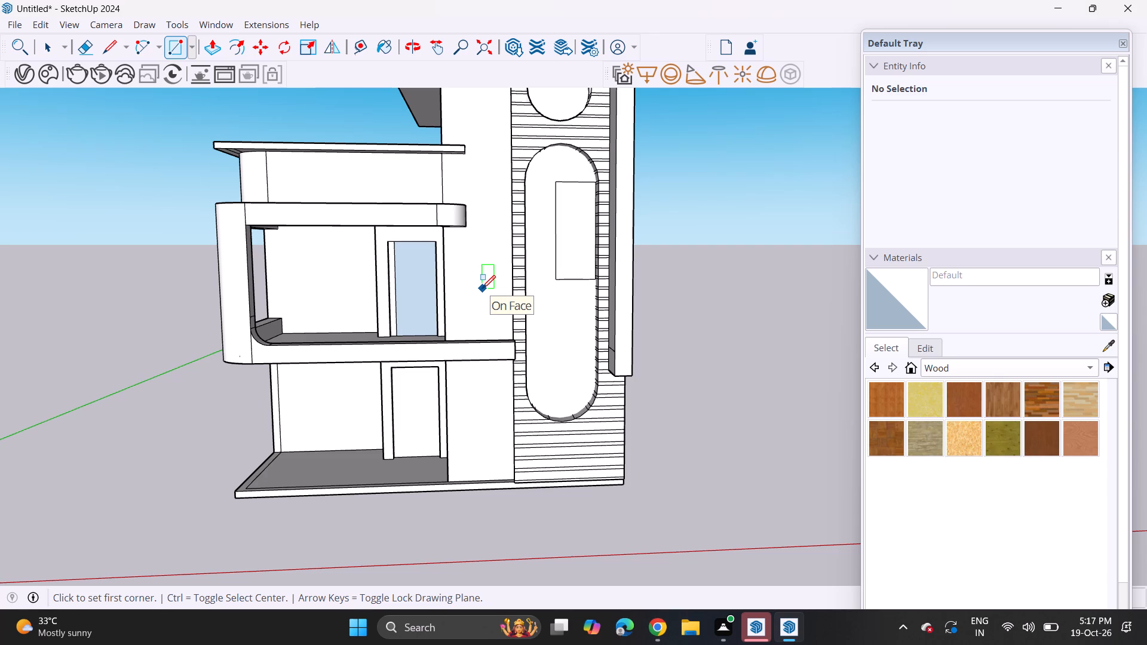
pyautogui.scroll(4, 585, 306)
pyautogui.moveTo(590, 320); pyautogui.dragTo(604, 325, button='middle')
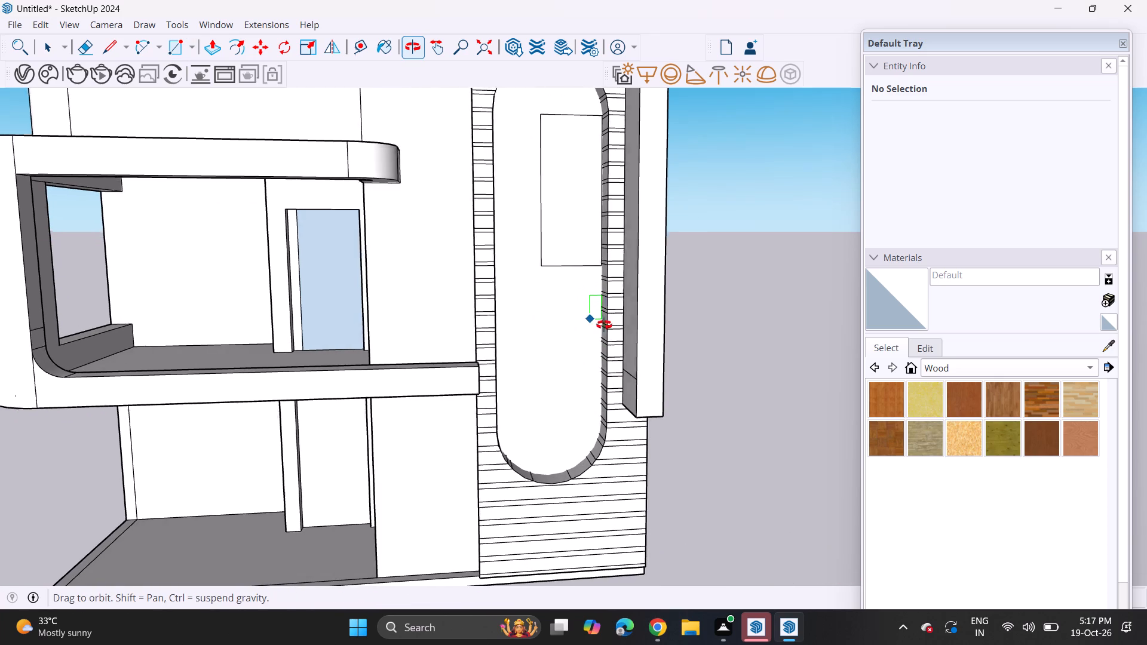
pyautogui.moveTo(604, 325); pyautogui.dragTo(613, 330, button='middle')
pyautogui.scroll(3, 614, 333)
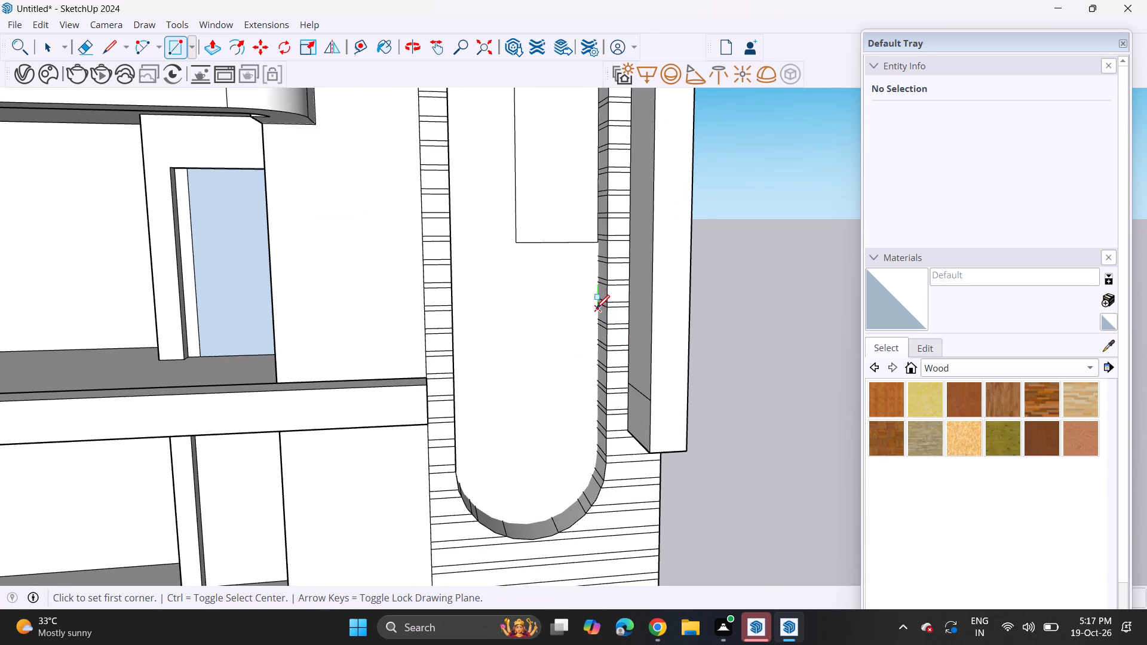
pyautogui.scroll(5, 596, 304)
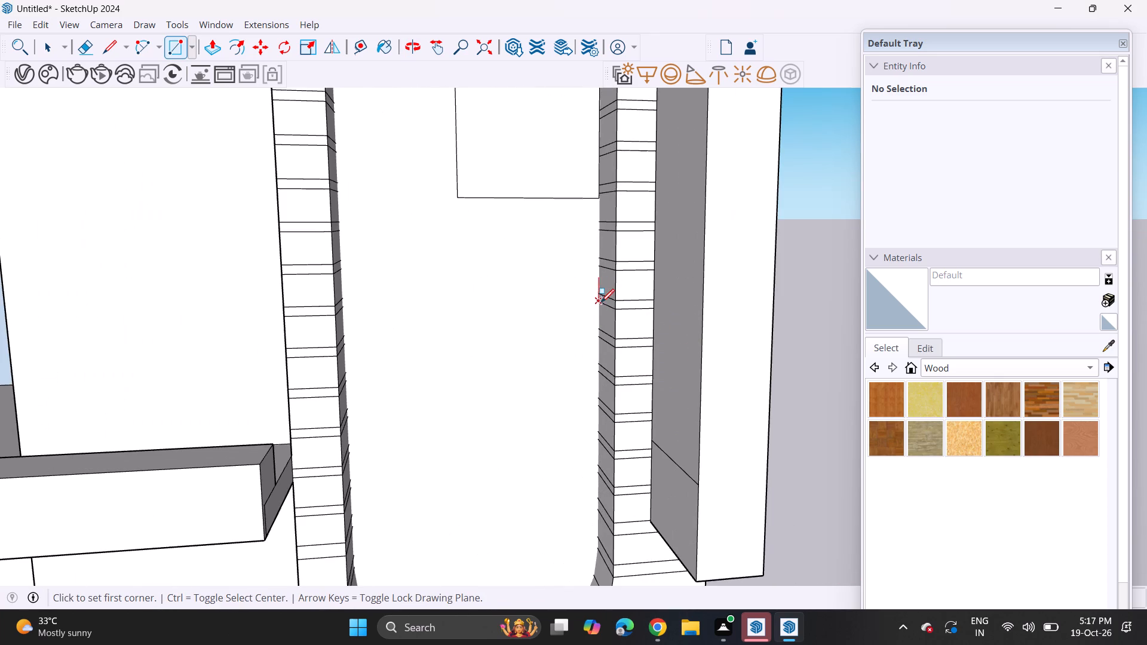
pyautogui.click(601, 302)
pyautogui.scroll(-5, 484, 437)
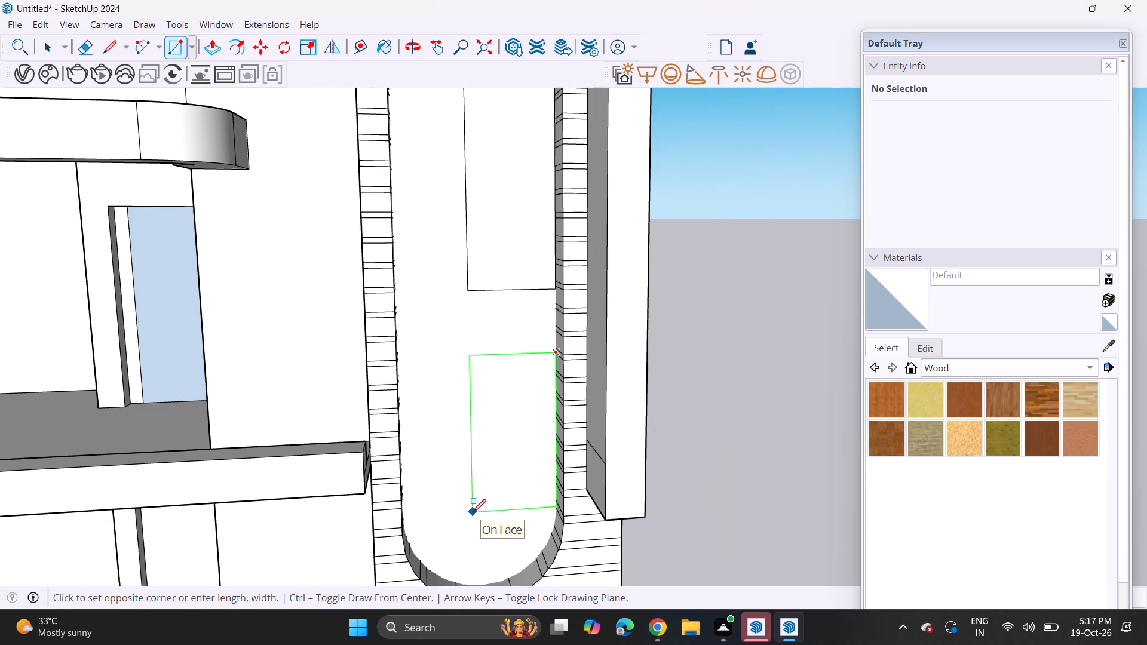
pyautogui.click(473, 512)
pyautogui.press('space')
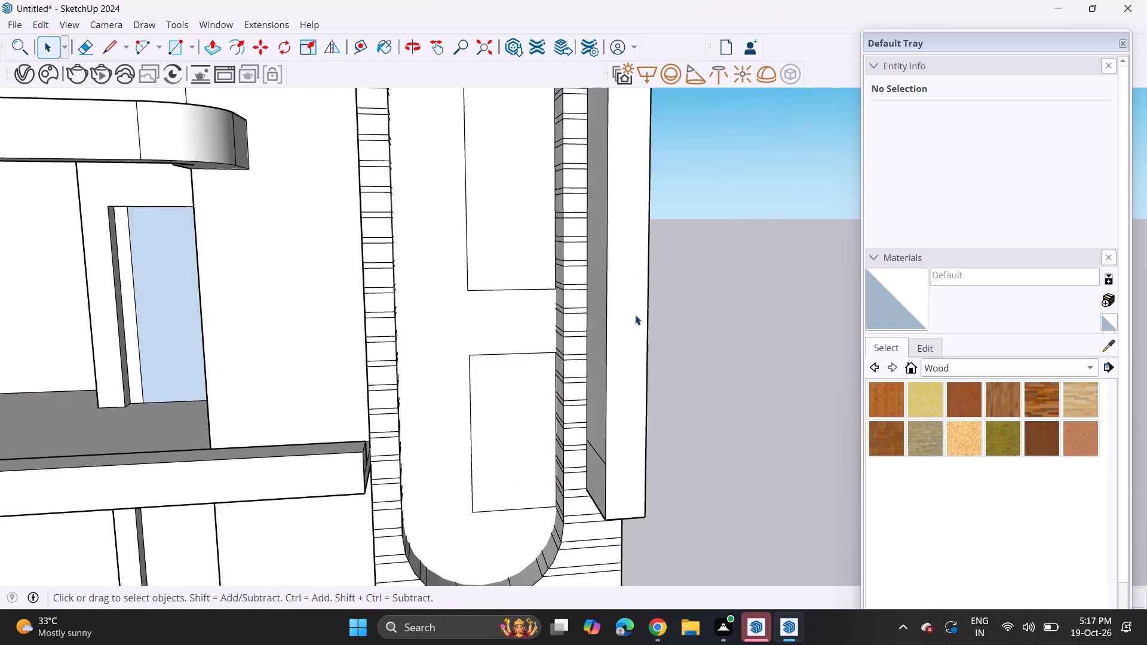
# Push the lower rectangle inward with Push/Pull to form a recessed opening in the long rounded panel.
pyautogui.scroll(-5, 484, 420)
pyautogui.keyDown('shift'); pyautogui.moveTo(471, 394); pyautogui.dragTo(496, 457, button='middle'); pyautogui.keyUp('shift')
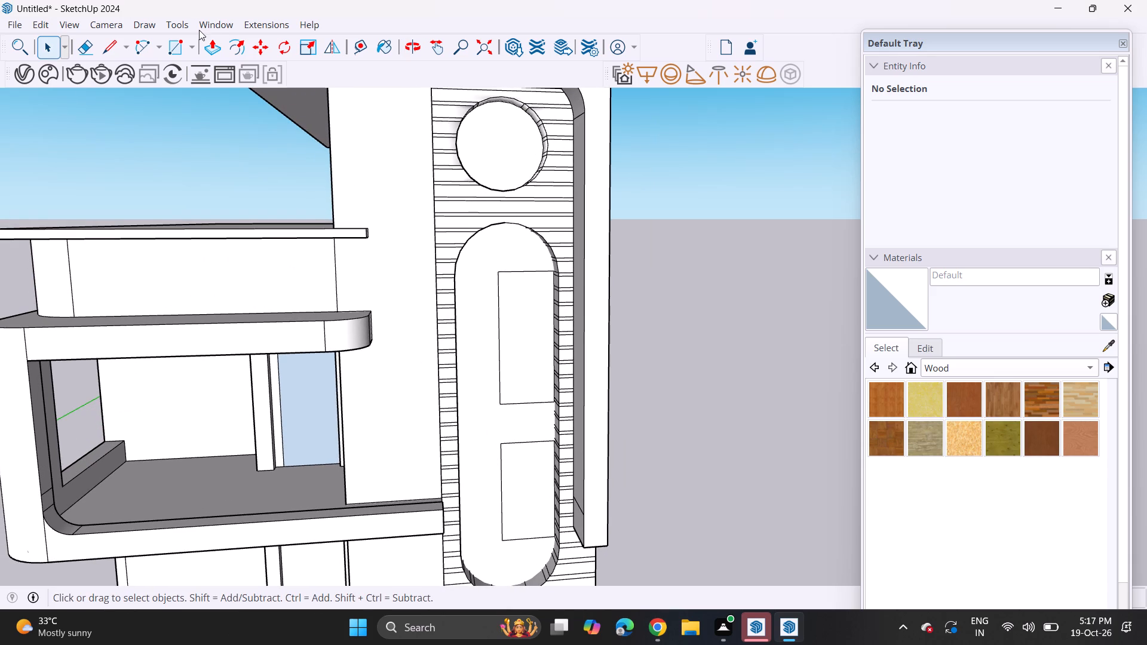
pyautogui.doubleClick(207, 41)
pyautogui.click(520, 491)
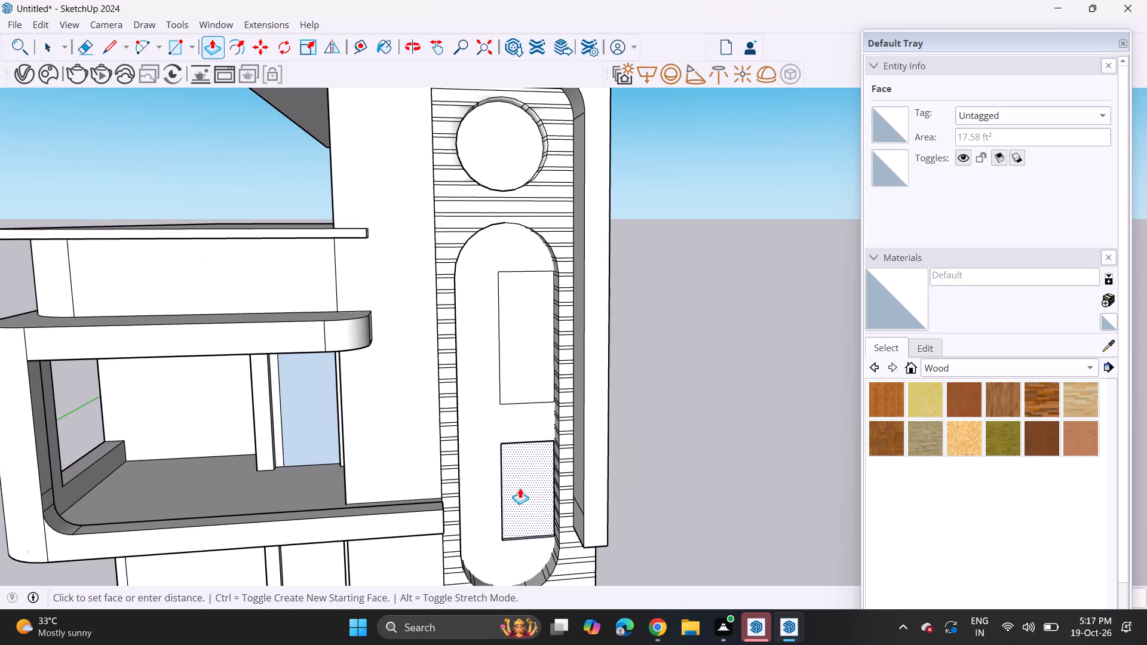
pyautogui.click(517, 481)
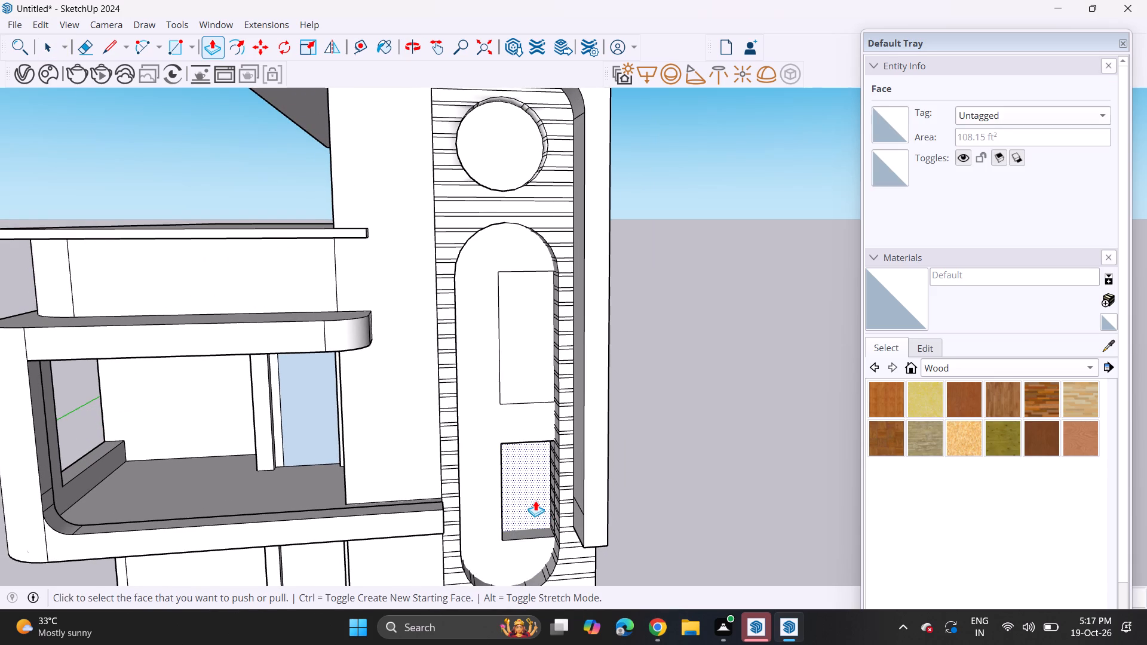
pyautogui.click(535, 500)
pyautogui.click(526, 483)
pyautogui.moveTo(536, 492); pyautogui.dragTo(614, 462, button='middle')
pyautogui.scroll(5, 544, 500)
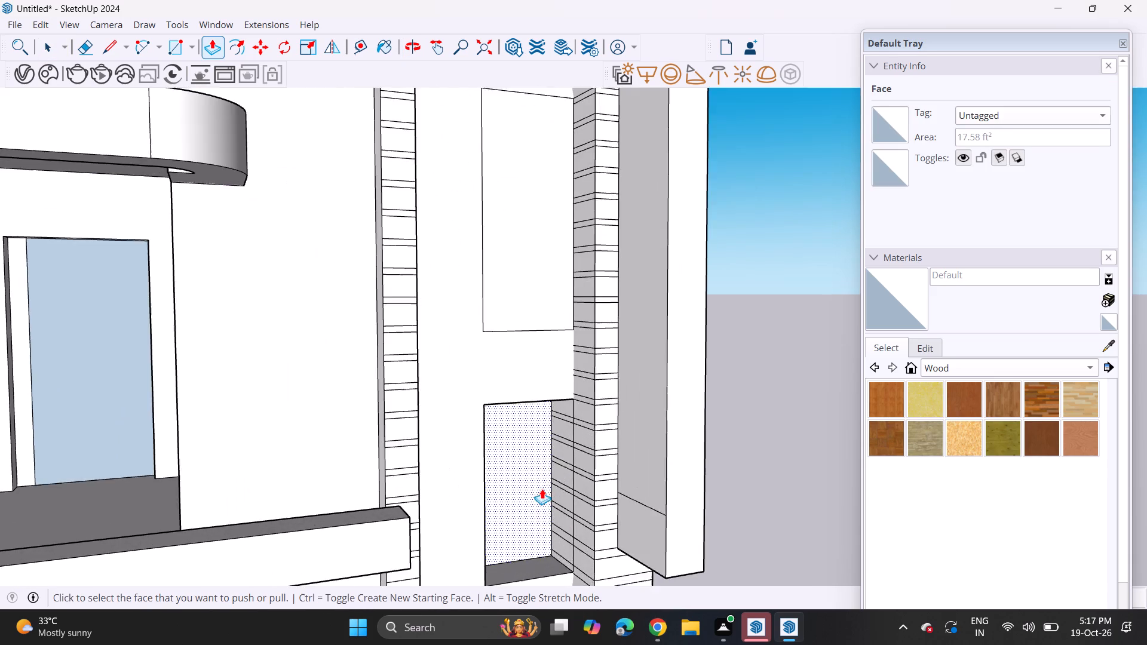
# Erase the slat lines crossing the inner side face of the lower recessed opening.
pyautogui.scroll(5, 542, 489)
pyautogui.moveTo(88, 42); pyautogui.dragTo(104, 42)
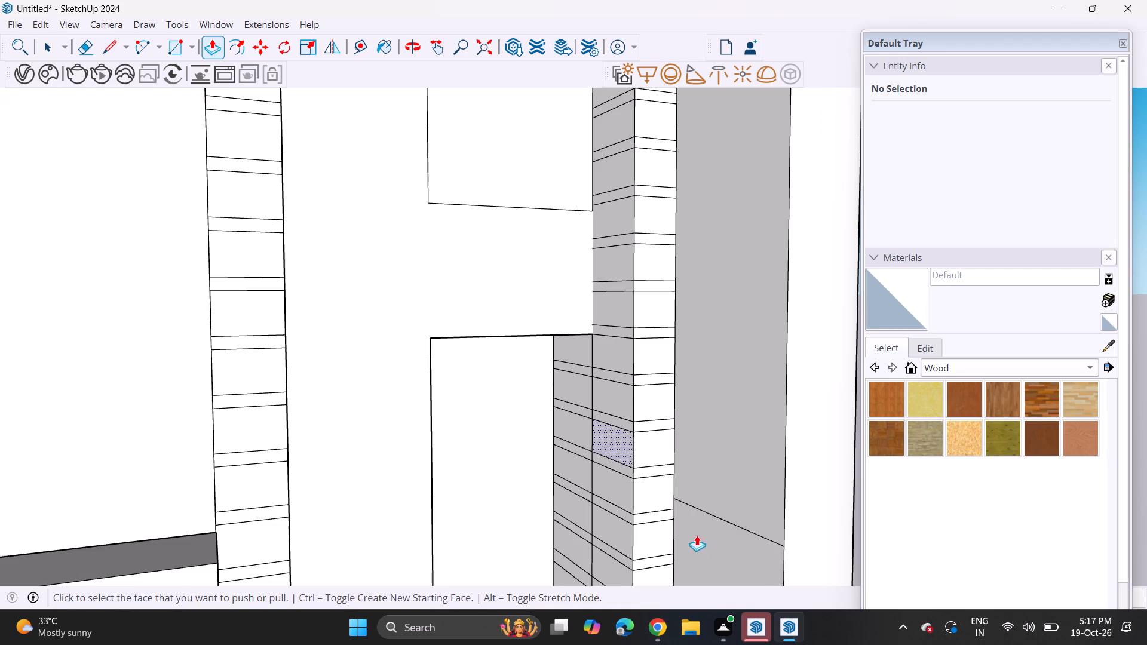
pyautogui.click(82, 41)
pyautogui.moveTo(573, 355); pyautogui.dragTo(571, 575)
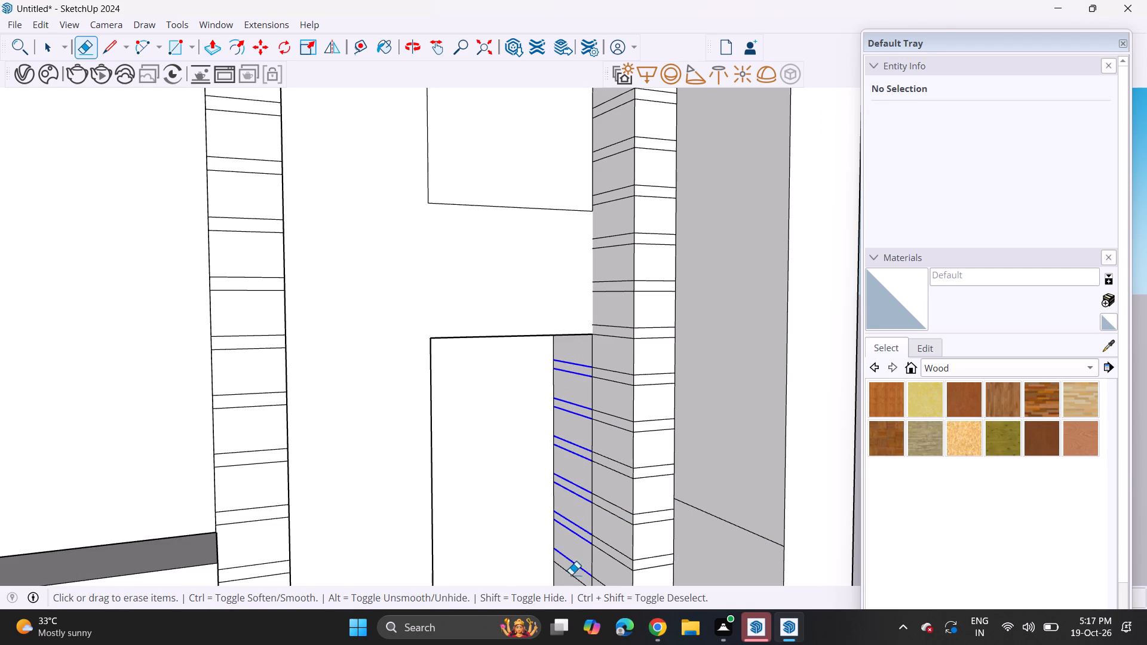
pyautogui.moveTo(571, 575); pyautogui.dragTo(571, 583)
pyautogui.scroll(-2, 573, 569)
pyautogui.moveTo(575, 549); pyautogui.dragTo(591, 397, button='middle')
pyautogui.click(588, 475)
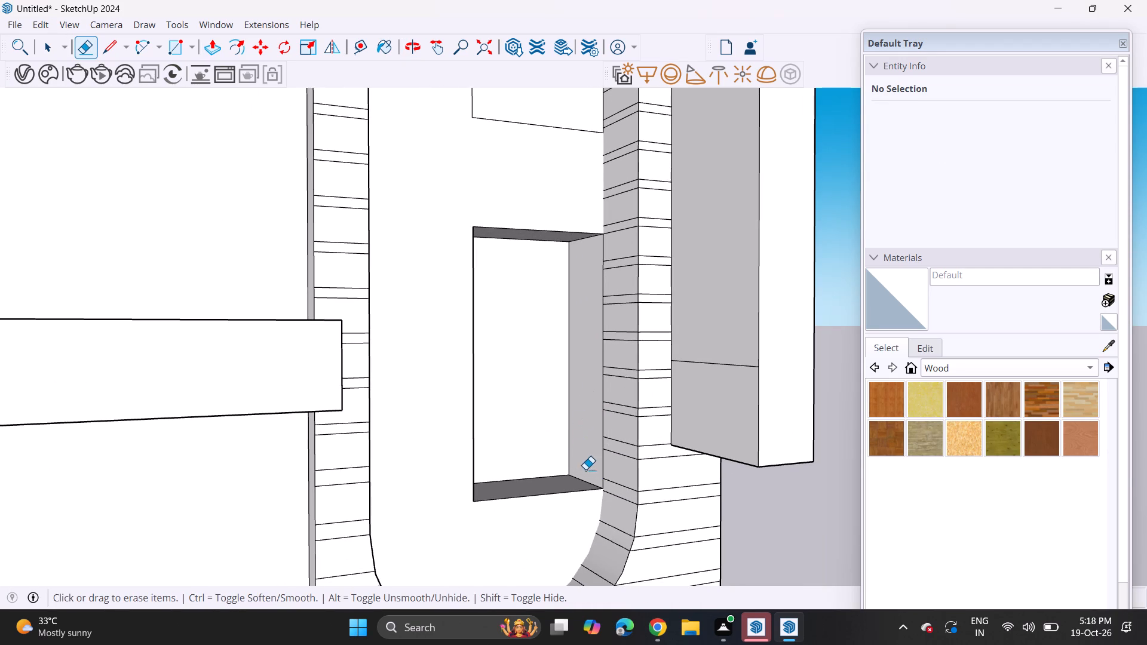
# Push the upper rectangle under the arch inward with Push/Pull to form a second recessed opening.
pyautogui.moveTo(583, 432); pyautogui.dragTo(563, 455, button='middle')
pyautogui.moveTo(563, 338); pyautogui.dragTo(642, 571, button='middle')
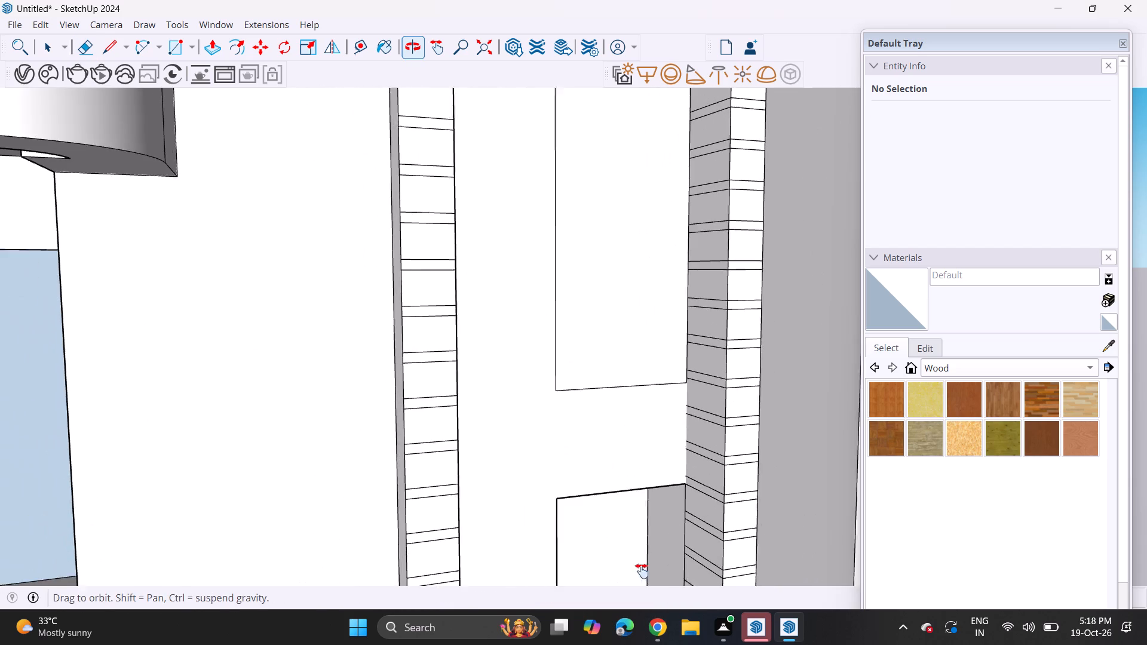
pyautogui.moveTo(642, 571); pyautogui.dragTo(646, 561, button='middle')
pyautogui.moveTo(664, 256); pyautogui.dragTo(581, 465, button='middle')
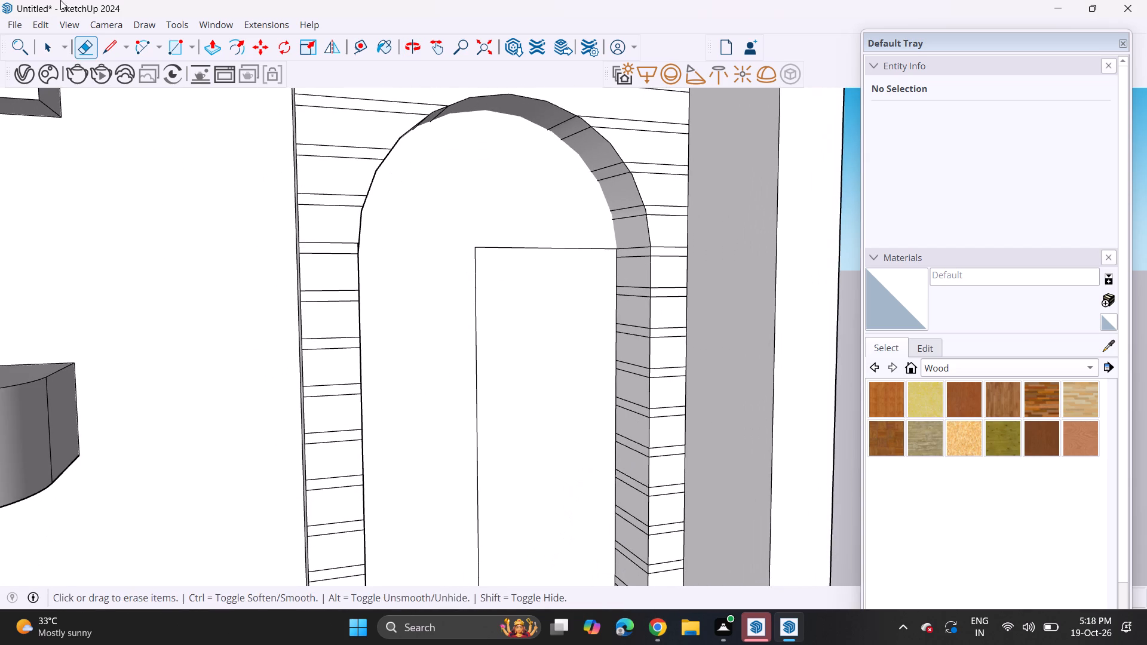
pyautogui.moveTo(208, 48); pyautogui.dragTo(214, 51)
pyautogui.click(573, 491)
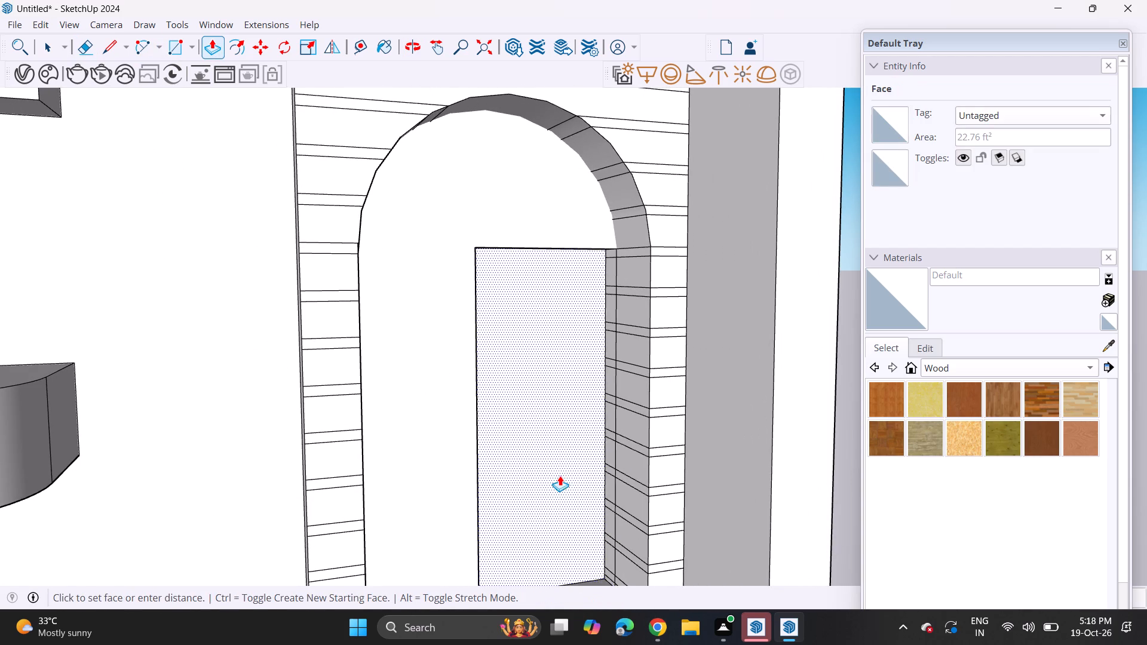
pyautogui.click(550, 466)
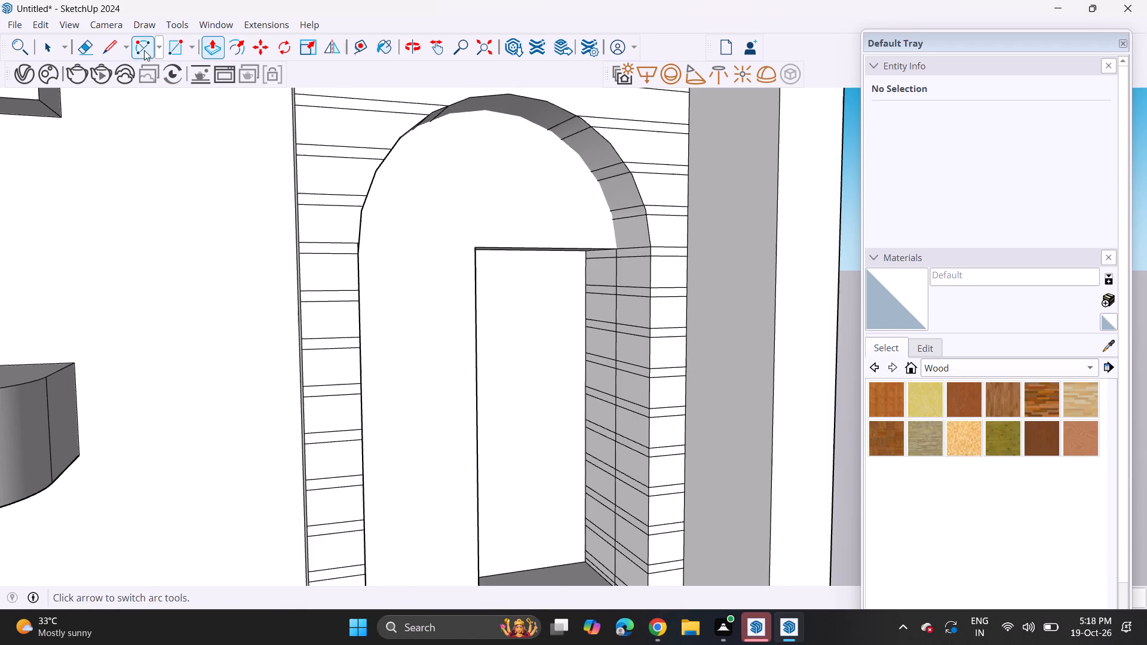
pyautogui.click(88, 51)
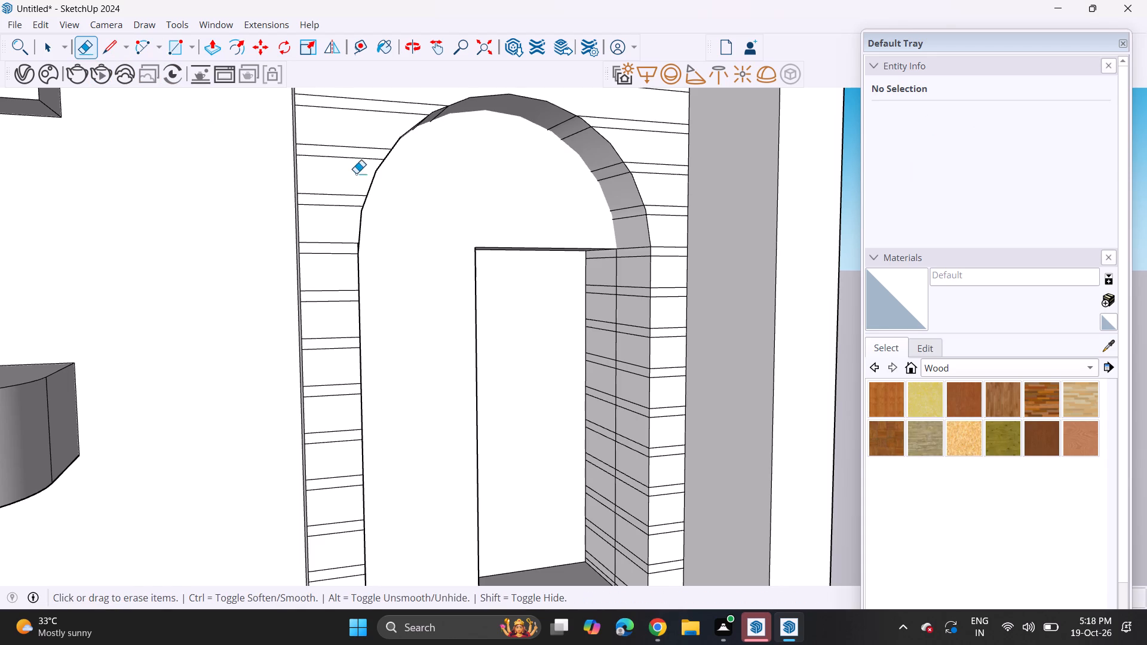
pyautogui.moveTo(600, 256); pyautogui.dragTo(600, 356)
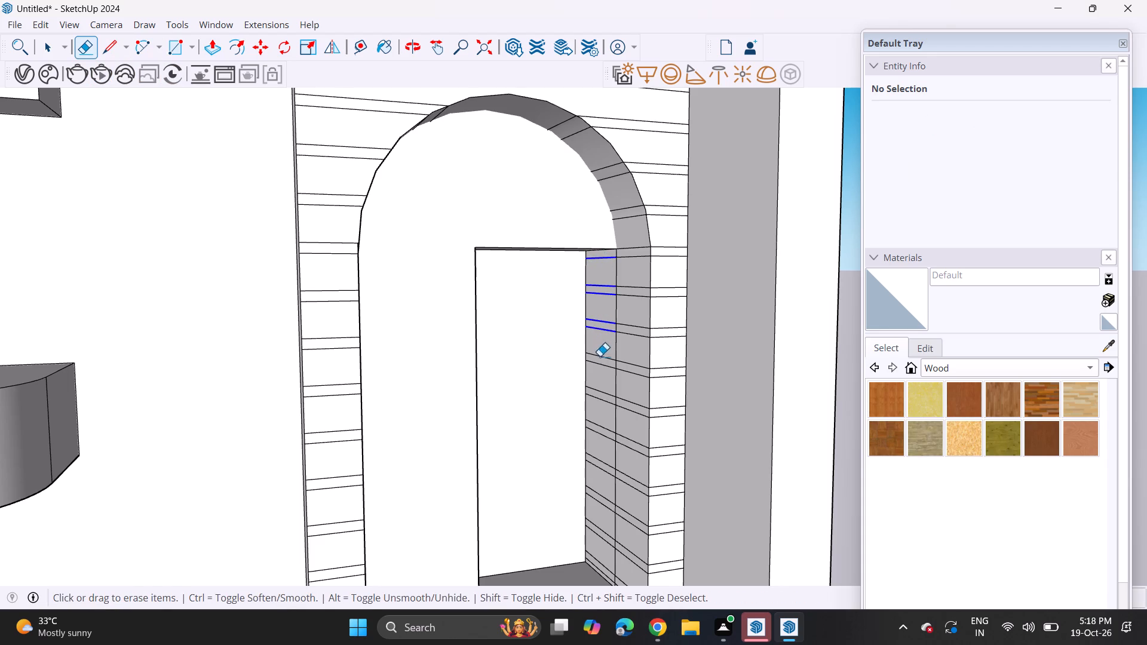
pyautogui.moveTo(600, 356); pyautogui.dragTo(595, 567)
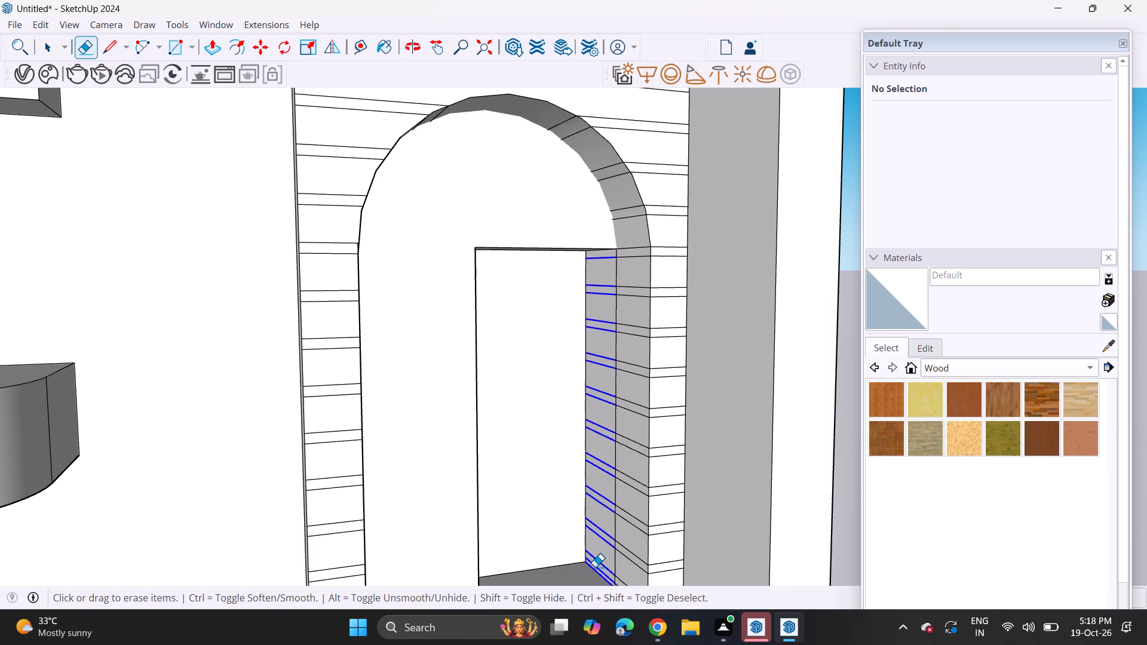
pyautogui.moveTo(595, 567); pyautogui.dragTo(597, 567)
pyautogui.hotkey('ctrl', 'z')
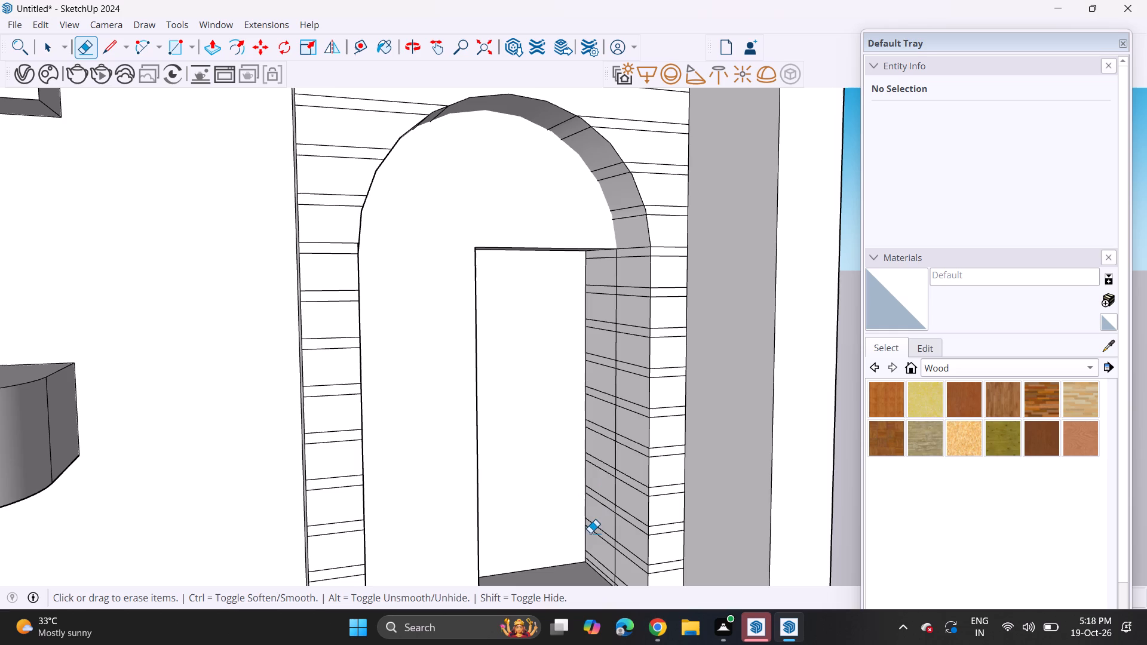
# Erase the slat lines crossing the inner side face of the upper recessed opening.
pyautogui.moveTo(597, 567); pyautogui.dragTo(603, 557)
pyautogui.moveTo(606, 549); pyautogui.dragTo(596, 470)
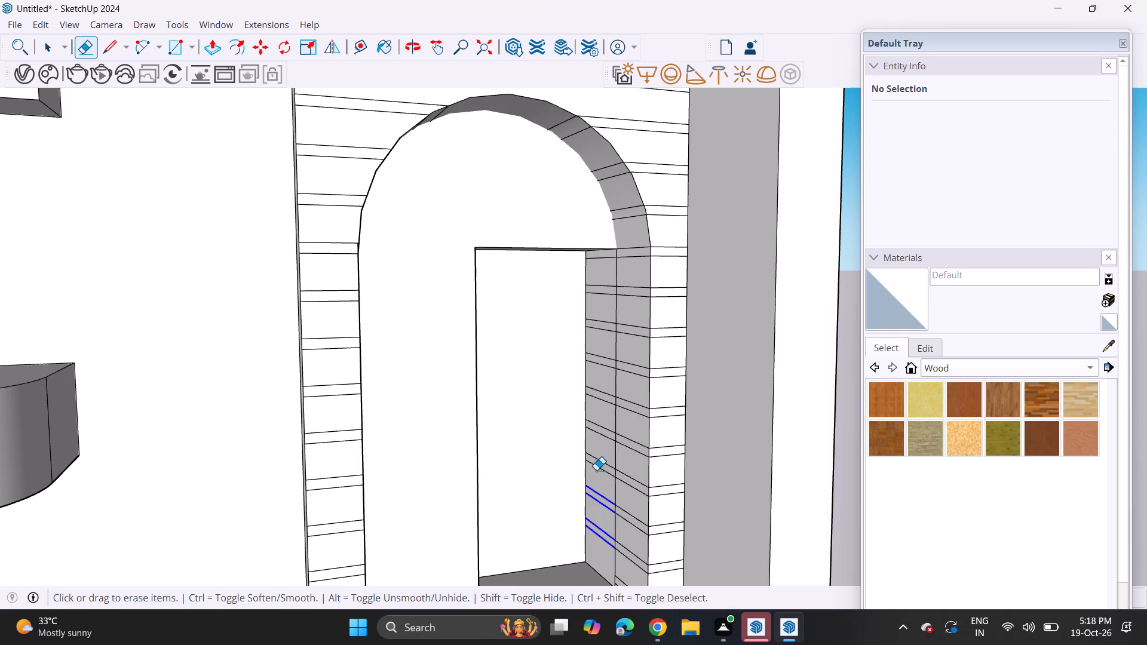
pyautogui.moveTo(596, 470); pyautogui.dragTo(606, 253)
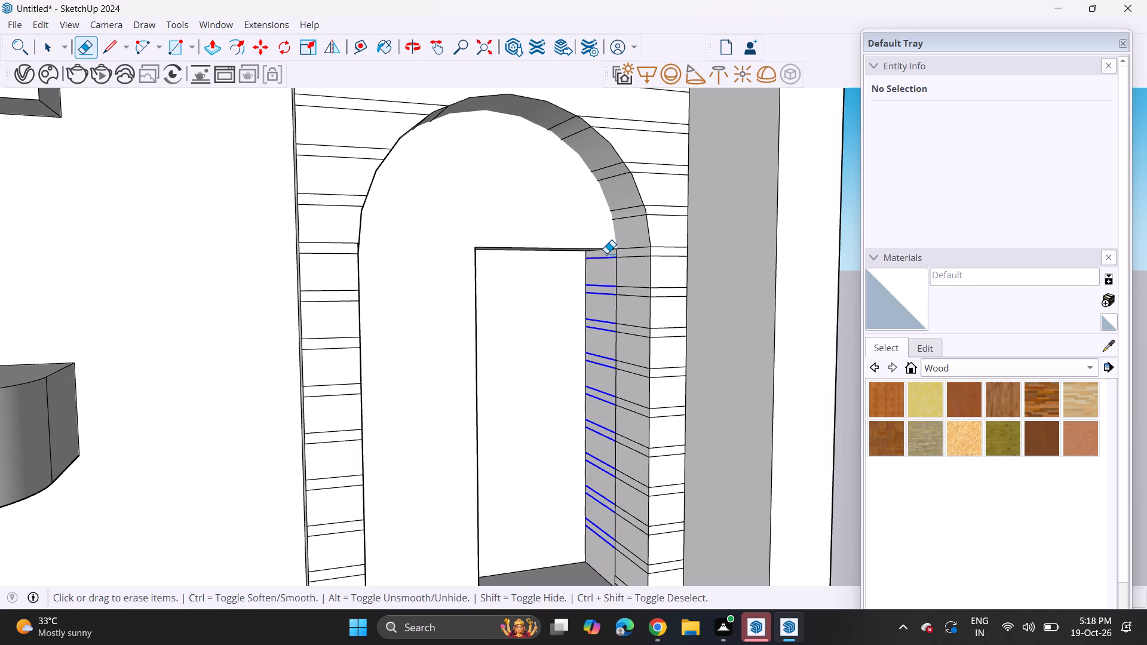
pyautogui.moveTo(606, 253); pyautogui.dragTo(607, 254)
# Erase the stray line across the inner face of the tower frame's vertical leg near its lower end.
pyautogui.moveTo(594, 355); pyautogui.dragTo(392, 369, button='middle')
pyautogui.scroll(-3, 415, 345)
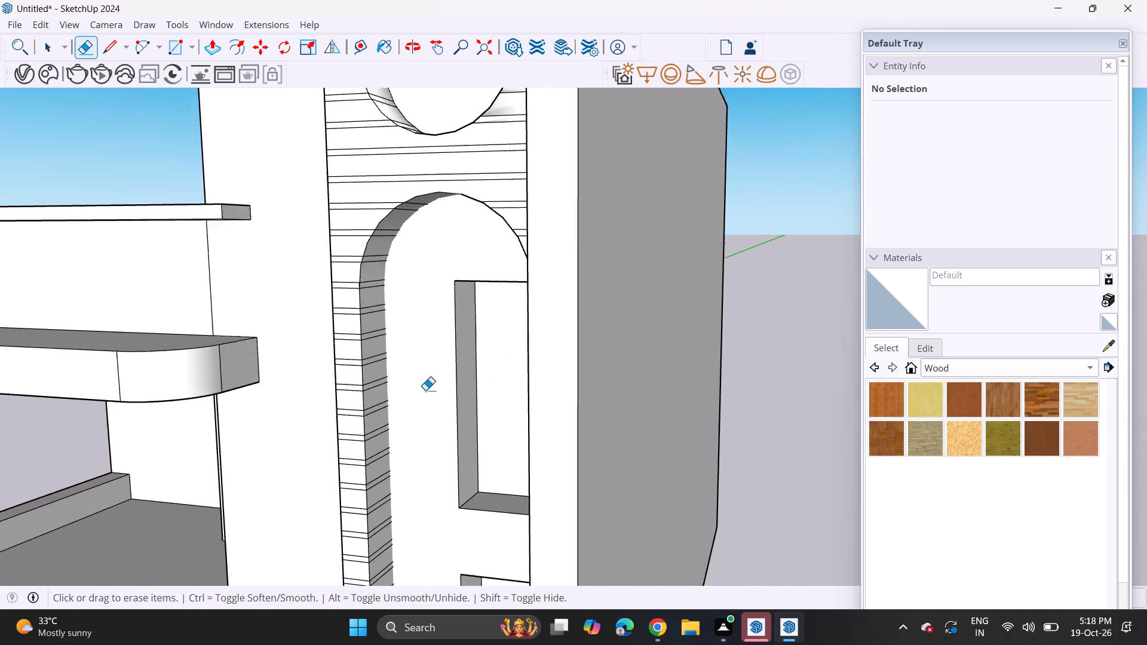
pyautogui.scroll(-5, 425, 390)
pyautogui.moveTo(414, 463); pyautogui.dragTo(546, 420, button='middle')
pyautogui.keyDown('shift'); pyautogui.moveTo(535, 425); pyautogui.dragTo(703, 323, button='middle'); pyautogui.keyUp('shift')
pyautogui.scroll(-7, 685, 330)
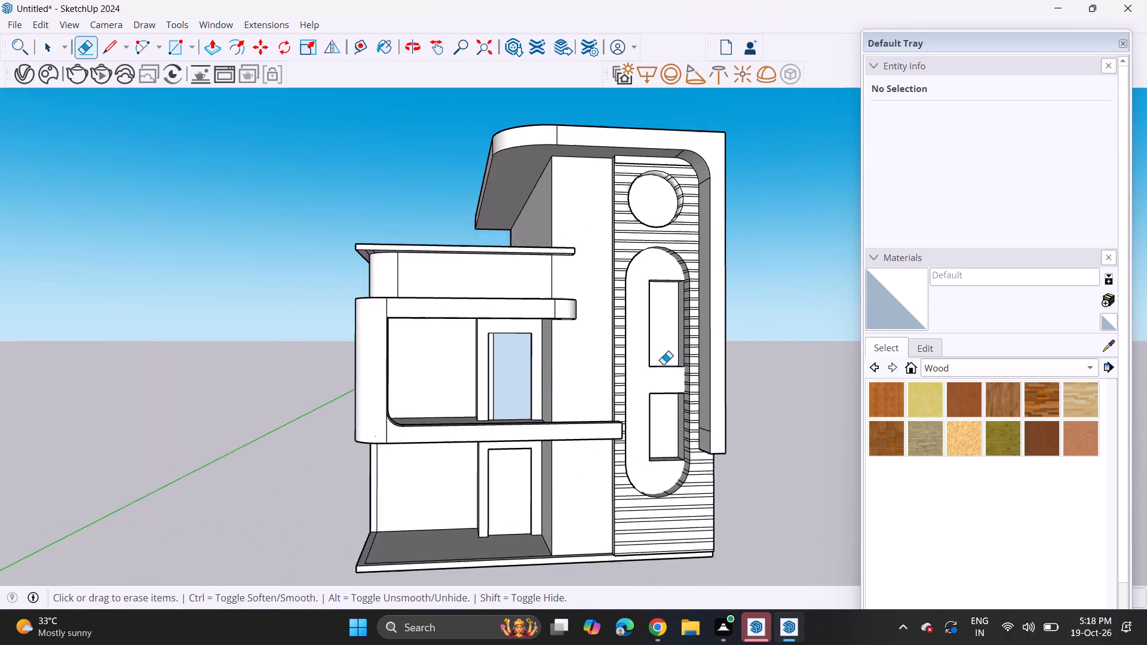
pyautogui.moveTo(661, 364); pyautogui.dragTo(620, 368, button='middle')
pyautogui.scroll(7, 710, 466)
pyautogui.moveTo(691, 429); pyautogui.dragTo(744, 424, button='middle')
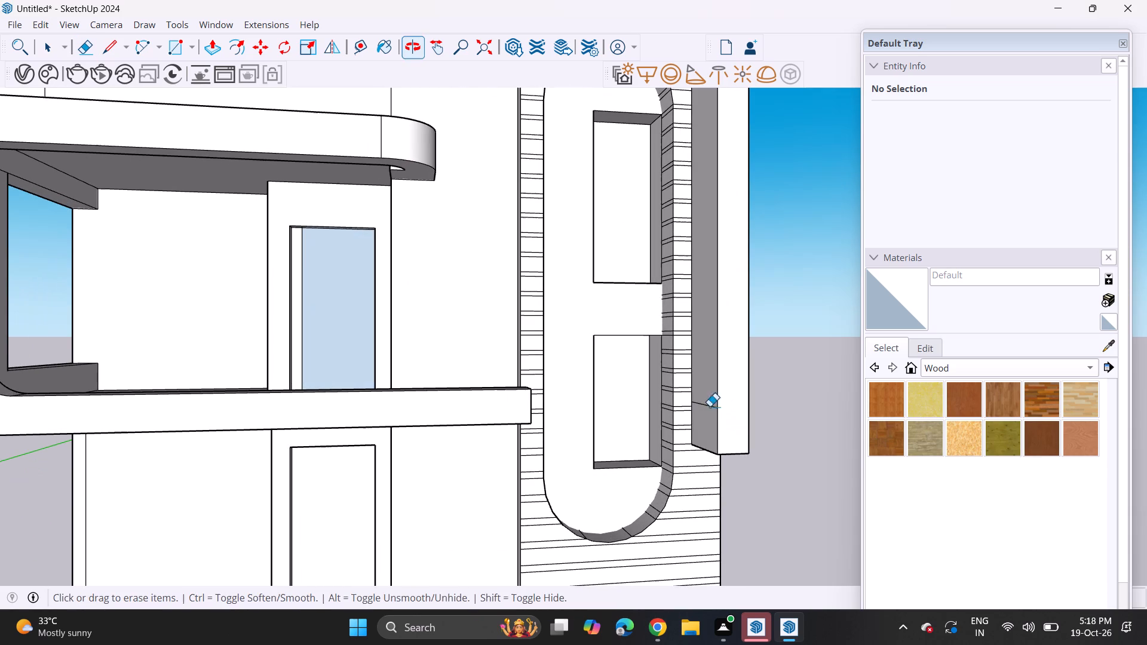
pyautogui.moveTo(707, 406); pyautogui.dragTo(705, 413)
# Draw a tangent arc across the lower front corner of the tower frame's outer side face.
pyautogui.moveTo(711, 385); pyautogui.dragTo(311, 408, button='middle')
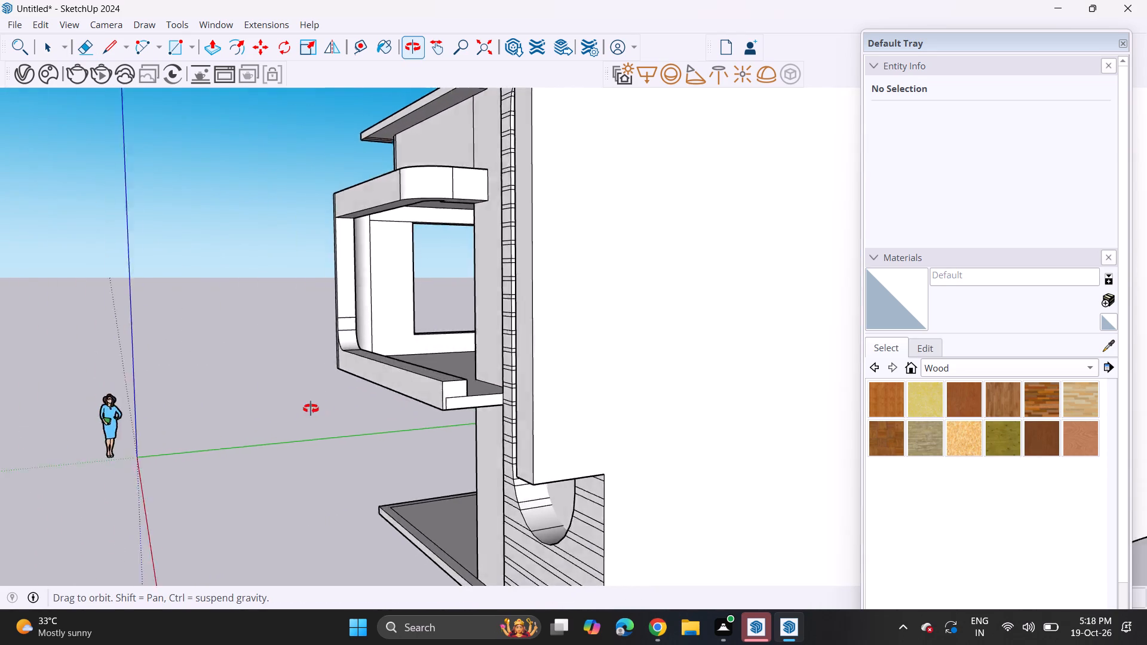
pyautogui.moveTo(311, 408); pyautogui.dragTo(148, 398, button='middle')
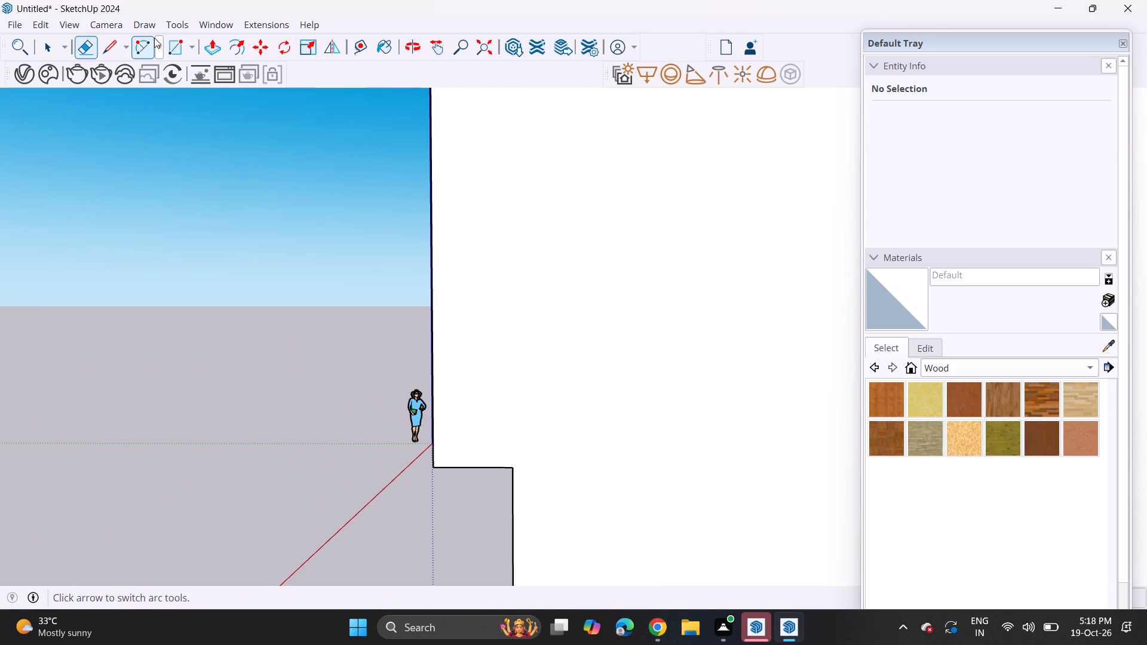
pyautogui.click(146, 41)
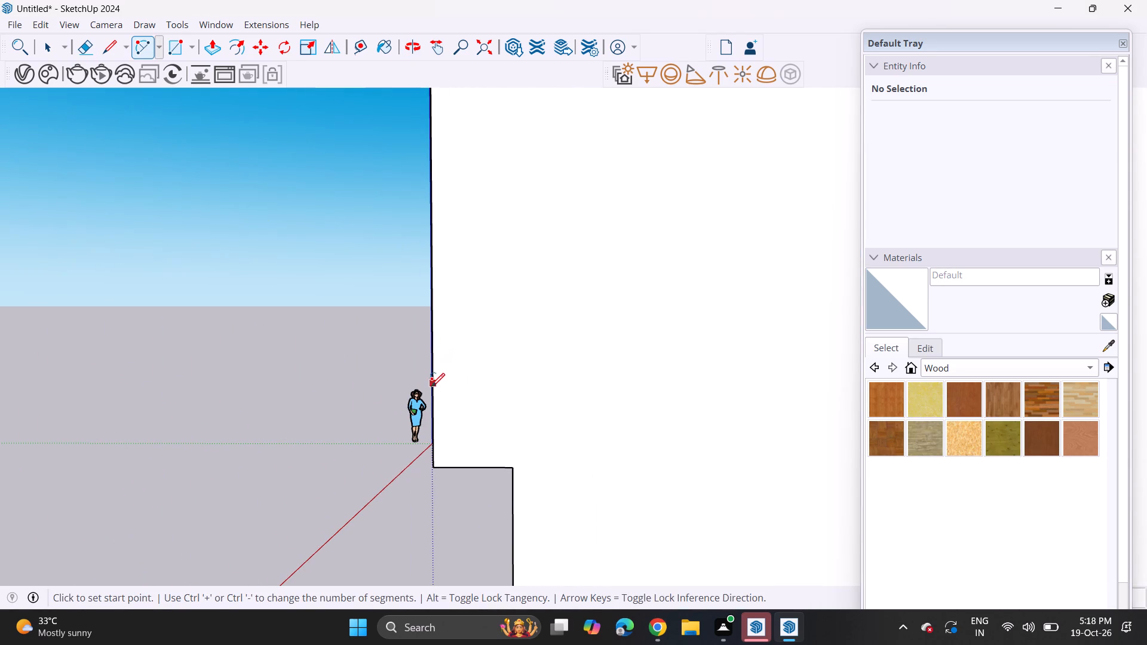
pyautogui.click(431, 396)
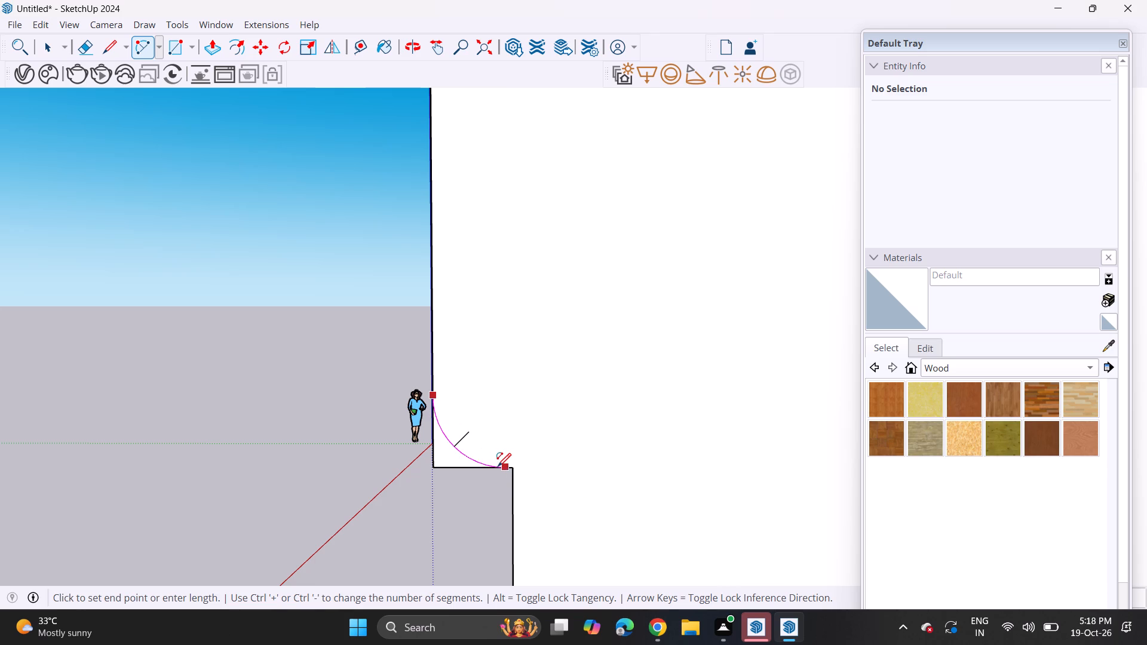
pyautogui.click(497, 466)
pyautogui.click(465, 456)
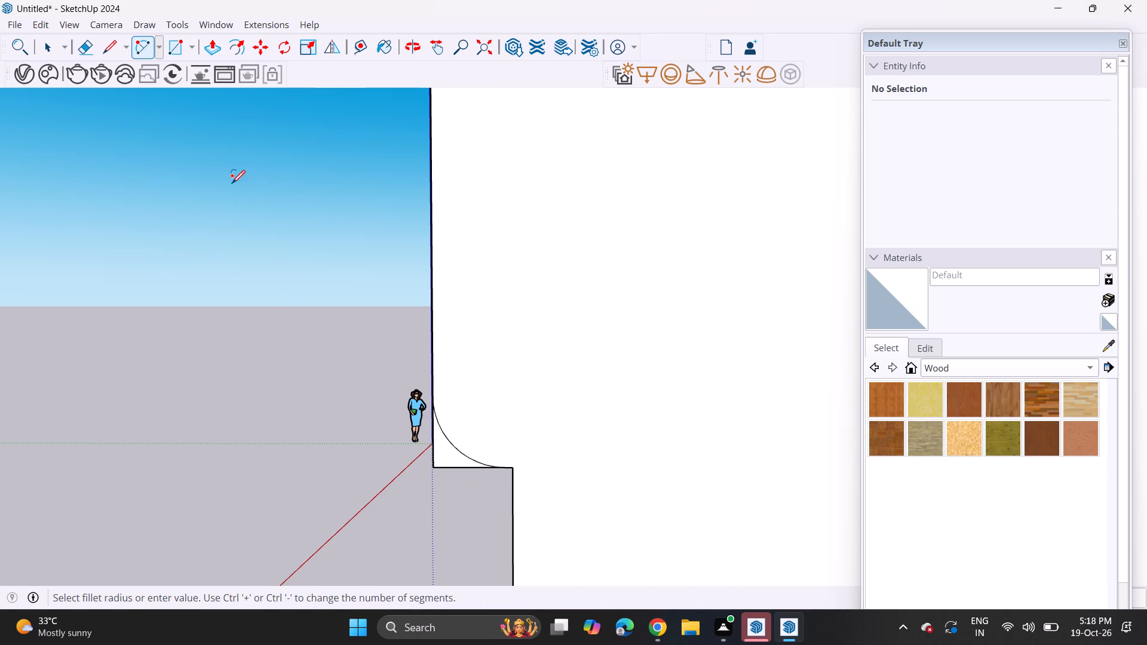
# Push away the corner piece outside the arc with Push/Pull to round the frame's lower corner.
pyautogui.click(208, 47)
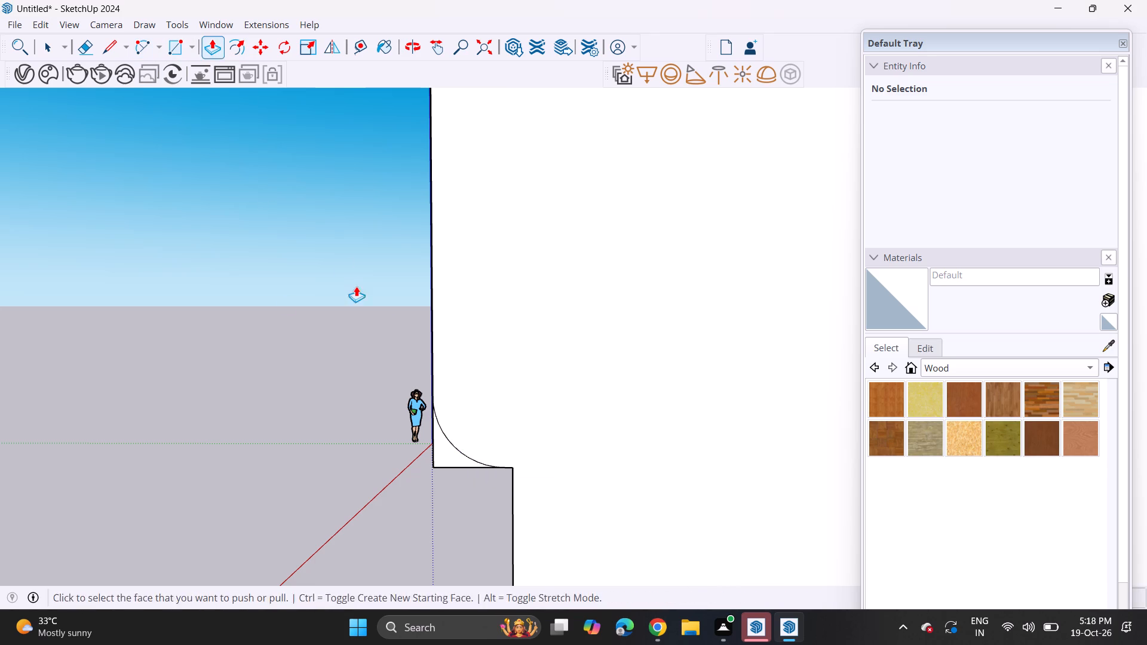
pyautogui.moveTo(369, 306); pyautogui.dragTo(484, 361, button='middle')
pyautogui.click(550, 511)
pyautogui.click(525, 497)
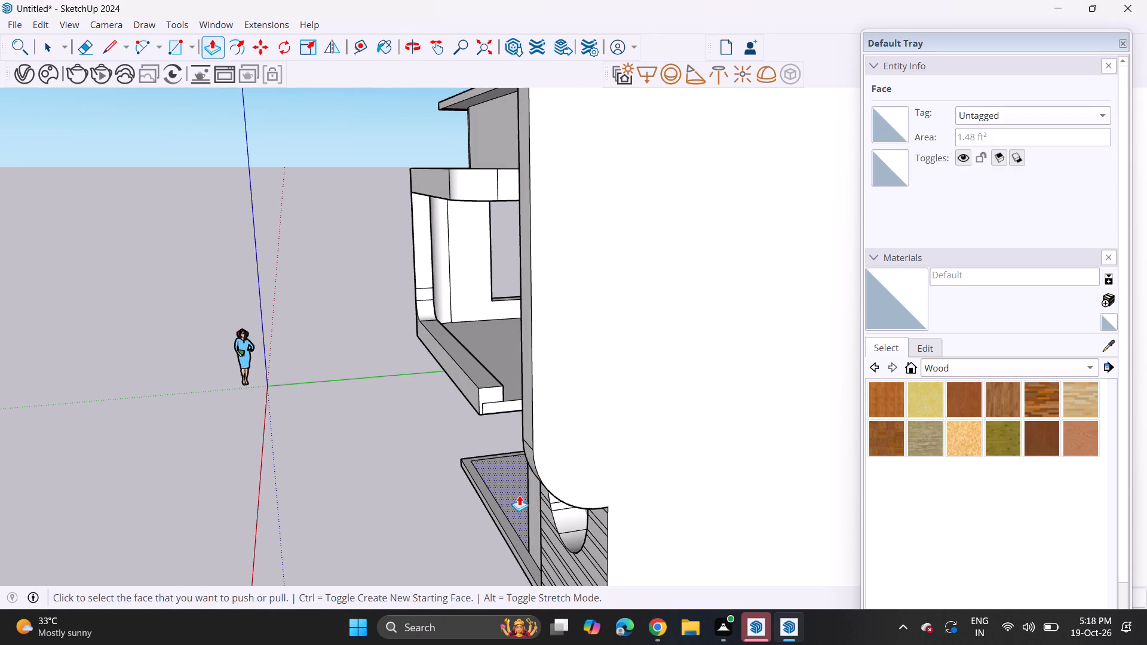
# Erase the two leftover edges on the end face of the upper balcony's parapet beside the slatted tower.
pyautogui.moveTo(511, 460); pyautogui.dragTo(811, 401, button='middle')
pyautogui.scroll(-3, 764, 407)
pyautogui.moveTo(740, 408); pyautogui.dragTo(631, 475, button='middle')
pyautogui.middleClick(629, 475)
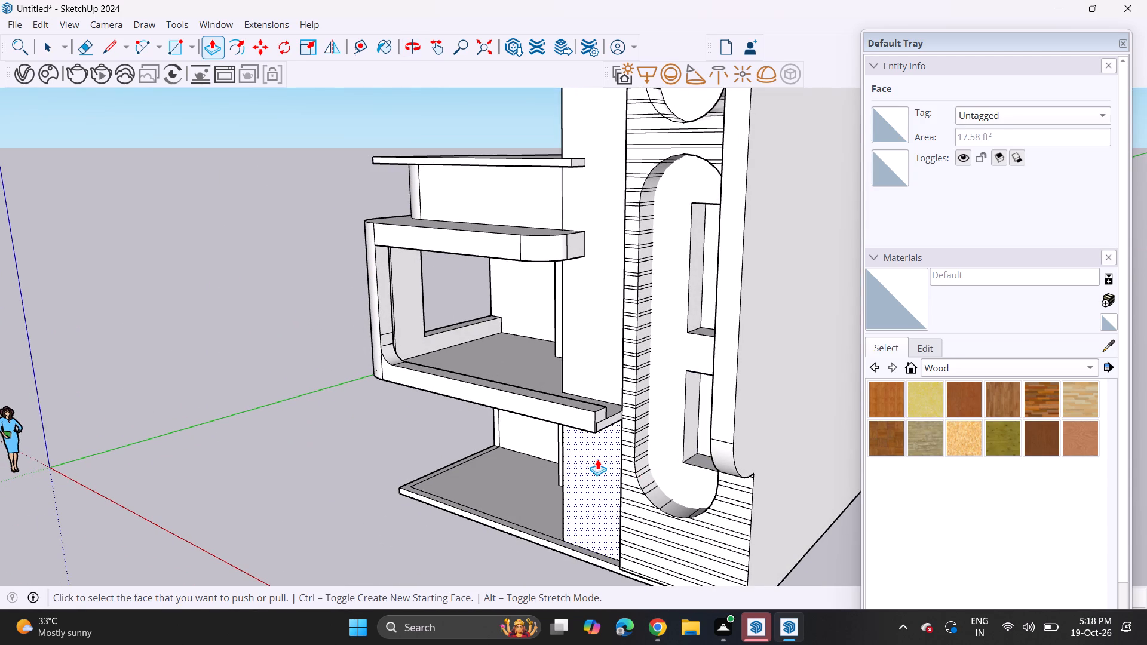
pyautogui.moveTo(574, 423); pyautogui.dragTo(602, 555, button='middle')
pyautogui.scroll(6, 626, 422)
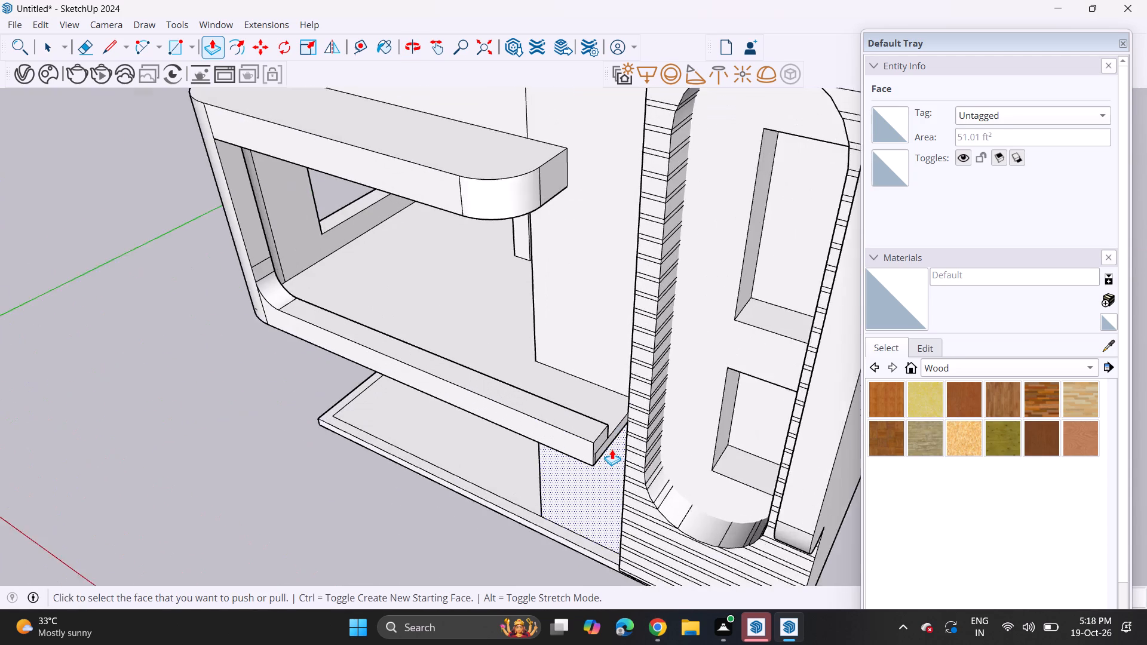
pyautogui.scroll(7, 612, 449)
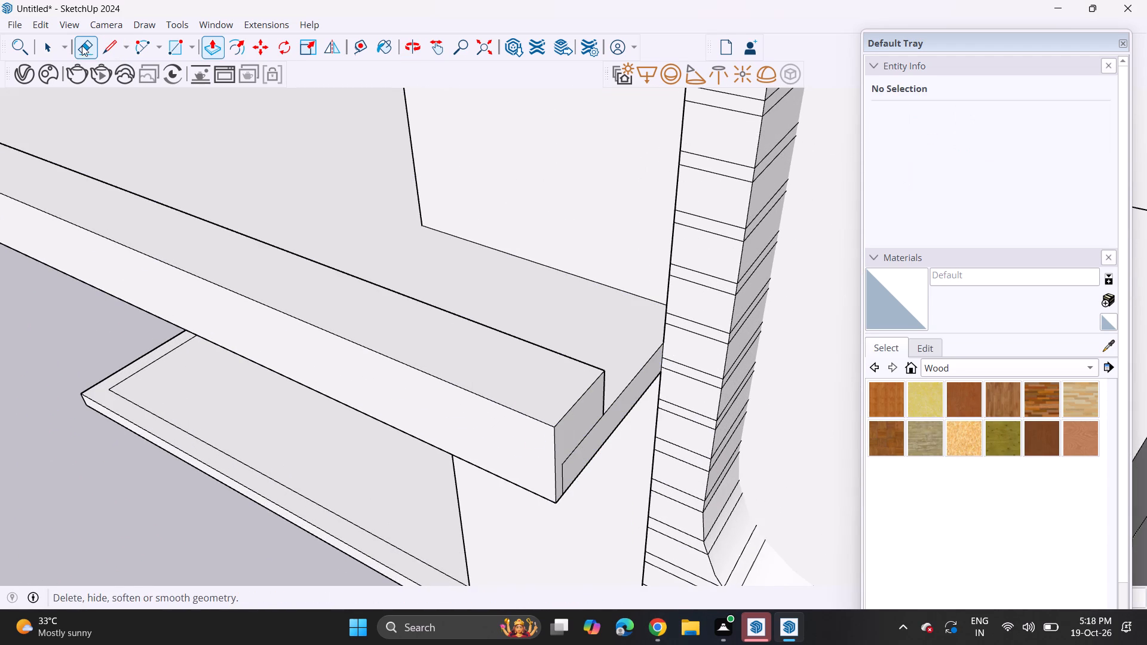
pyautogui.click(82, 45)
pyautogui.moveTo(579, 438); pyautogui.dragTo(580, 462)
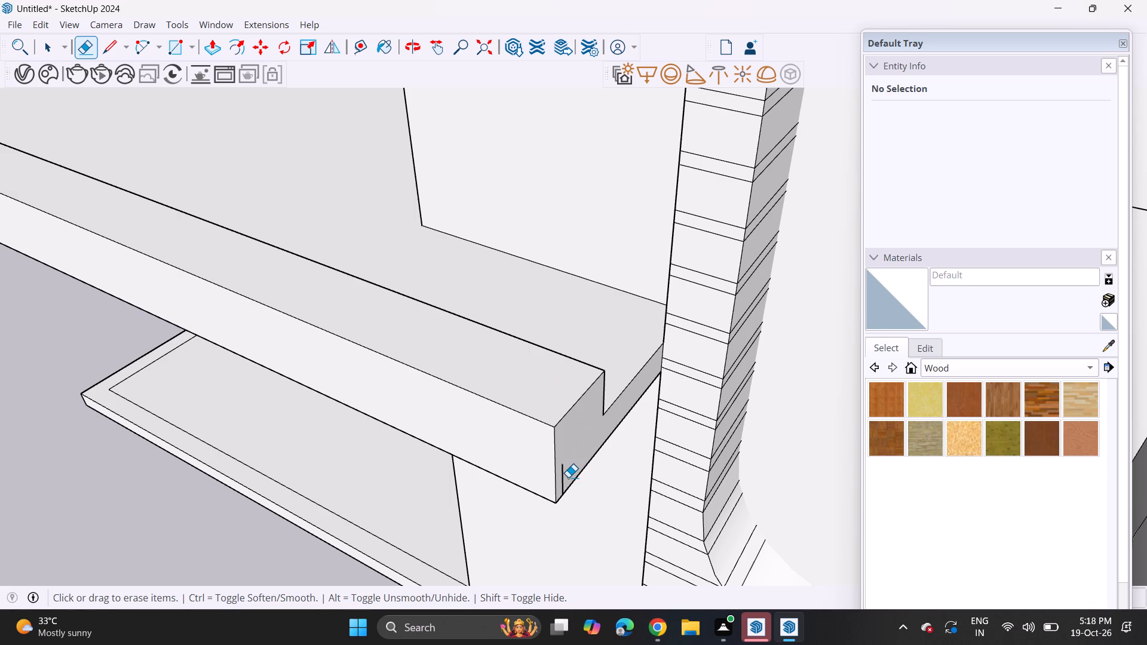
pyautogui.click(568, 477)
pyautogui.doubleClick(566, 481)
pyautogui.click(562, 471)
# Draw a short vertical line across the inner face of the balcony parapet, near its open end by the tower.
pyautogui.moveTo(572, 389); pyautogui.dragTo(849, 459, button='middle')
pyautogui.moveTo(607, 403); pyautogui.dragTo(881, 356, button='middle')
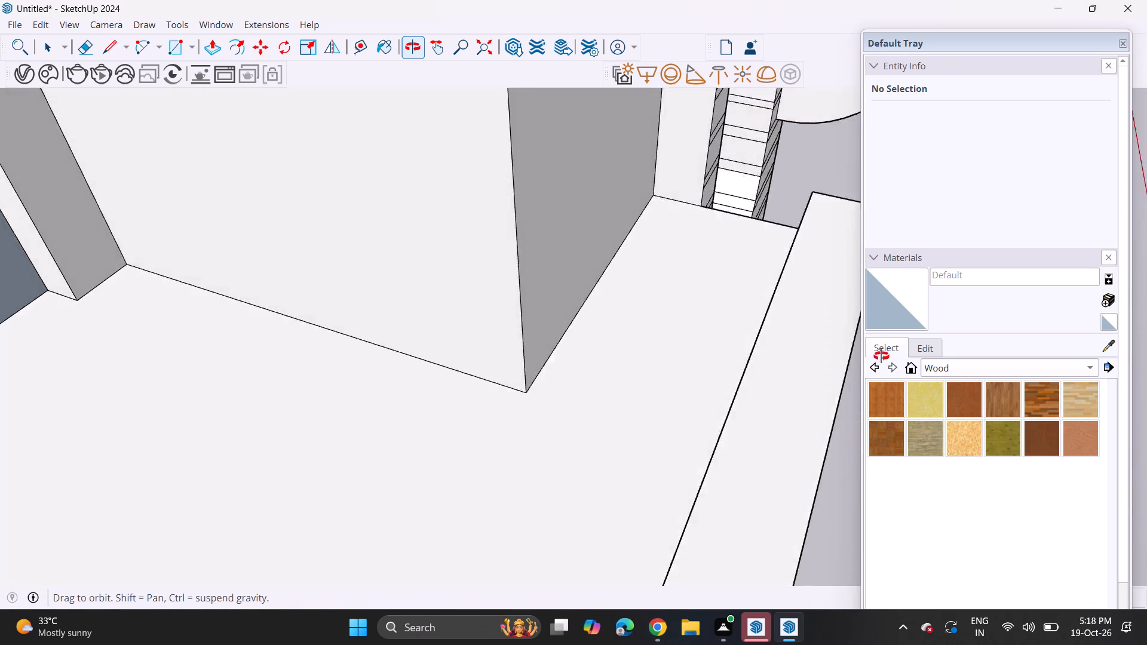
pyautogui.moveTo(881, 356); pyautogui.dragTo(972, 340, button='middle')
pyautogui.scroll(1, 971, 342)
pyautogui.click(102, 50)
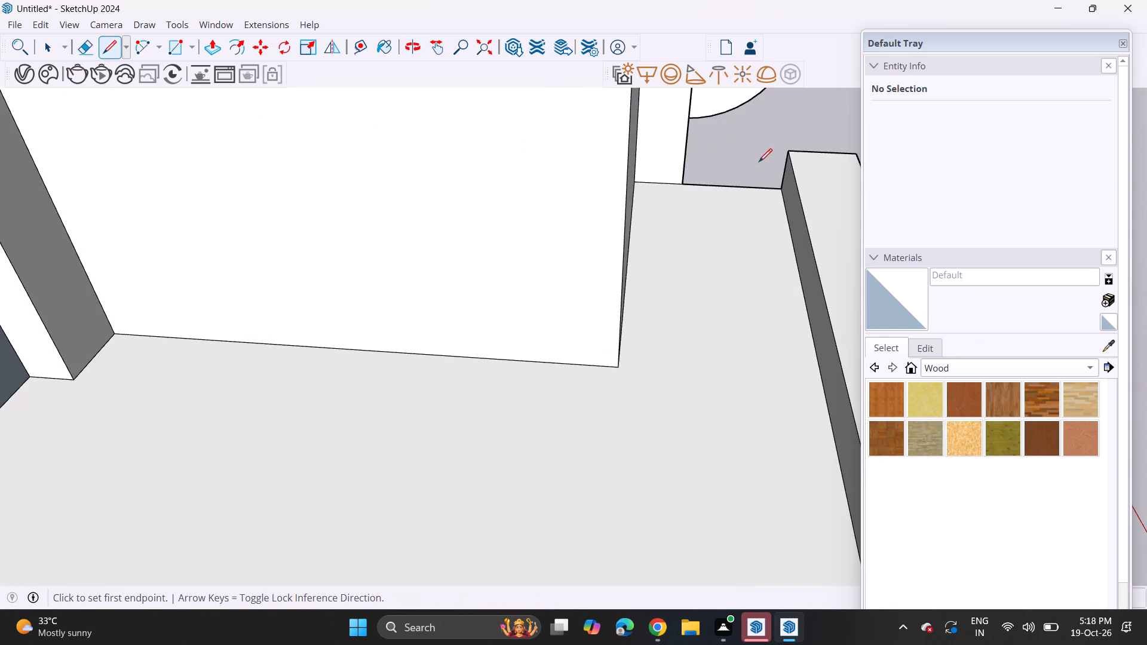
pyautogui.click(794, 240)
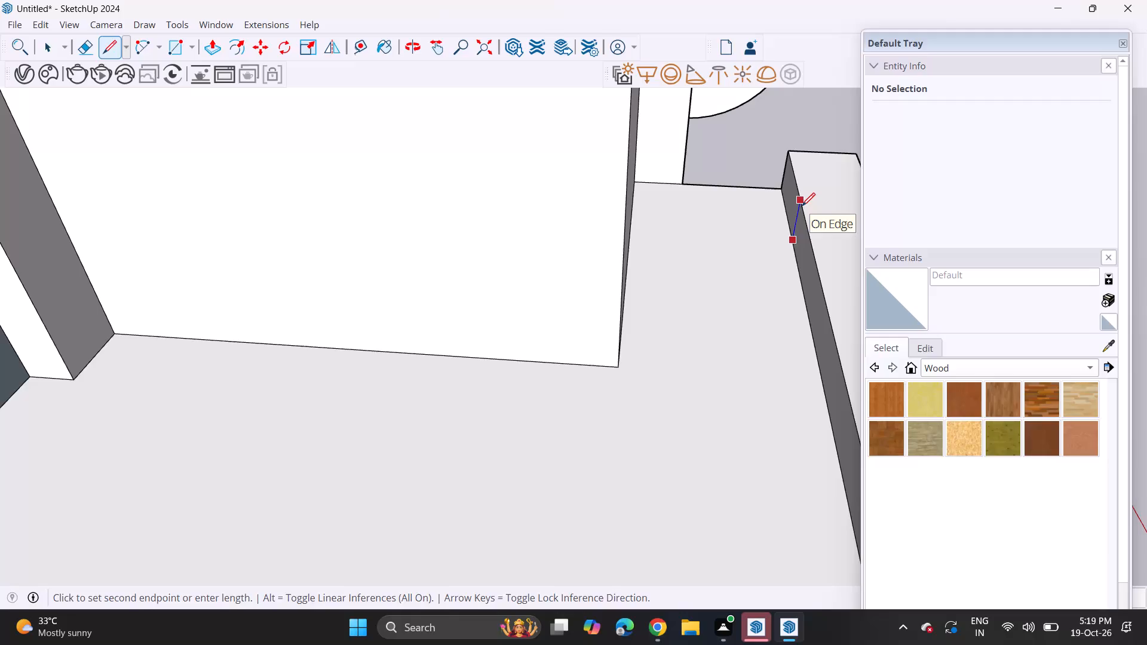
pyautogui.click(802, 206)
# Extend the parapet's marked-off end face to the house wall with Push/Pull, closing the balcony's open side.
pyautogui.click(218, 48)
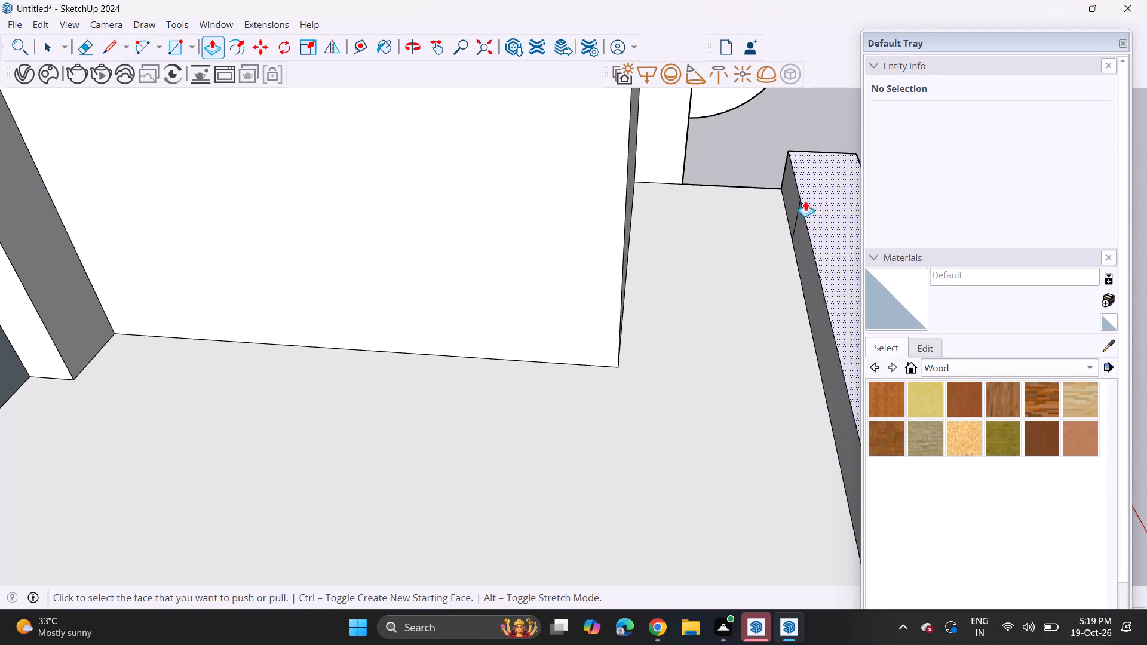
pyautogui.click(787, 192)
pyautogui.moveTo(680, 225); pyautogui.dragTo(538, 245, button='middle')
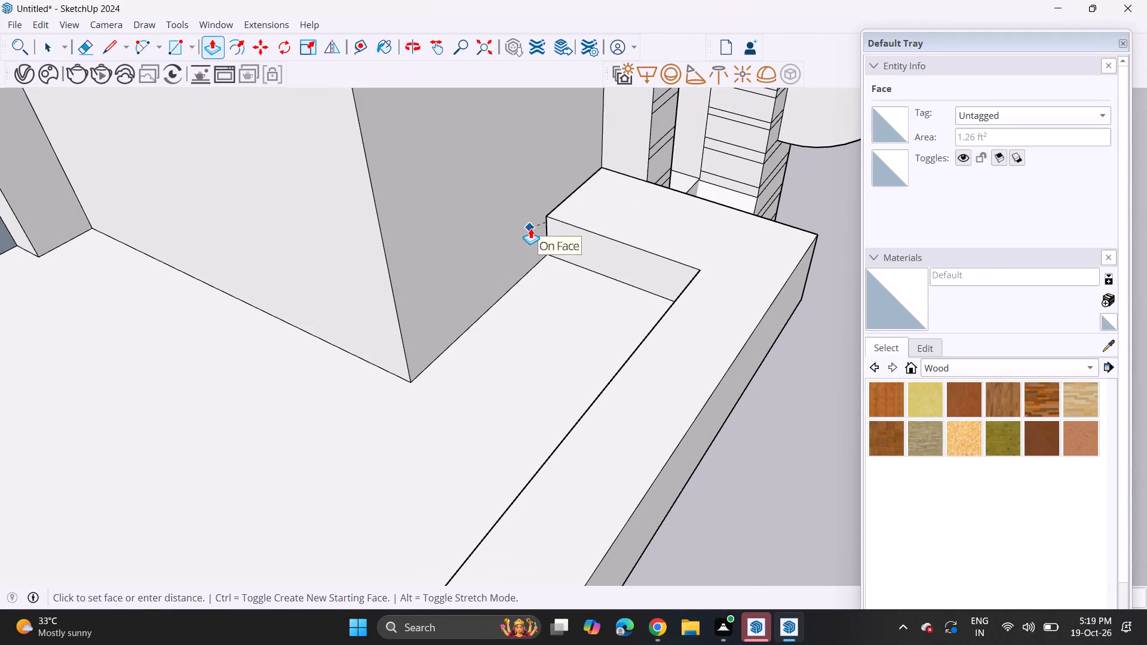
pyautogui.click(530, 228)
# Draw an arc across the outer corner of the balcony parapet's top face, beside the slatted tower.
pyautogui.moveTo(692, 225); pyautogui.dragTo(275, 261, button='middle')
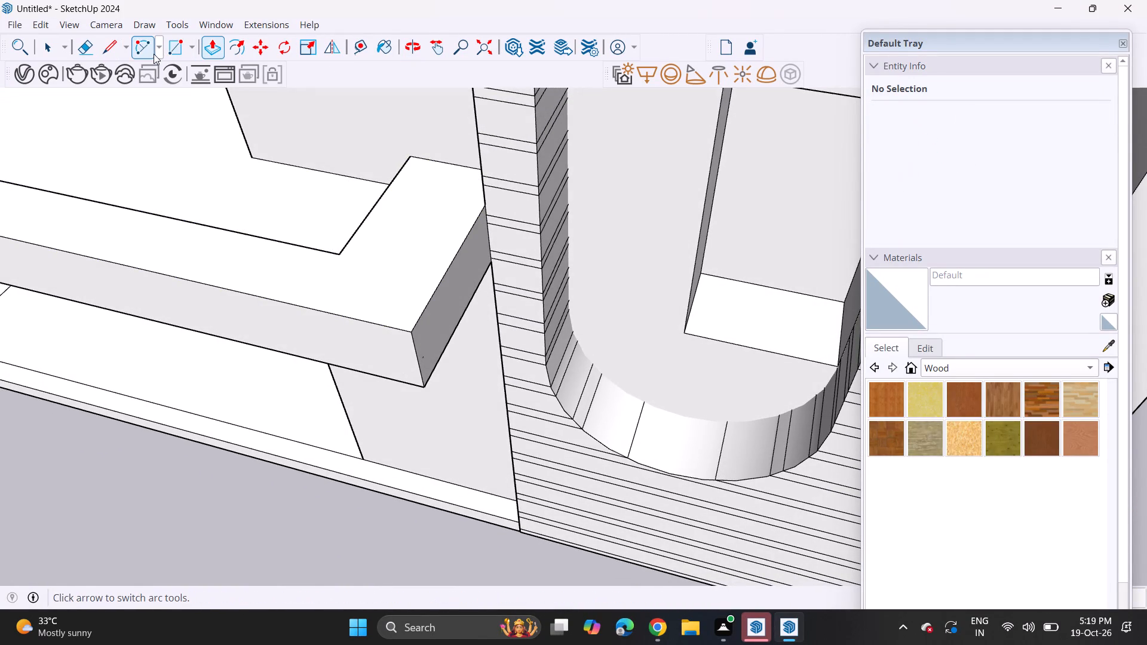
pyautogui.click(145, 45)
pyautogui.click(281, 302)
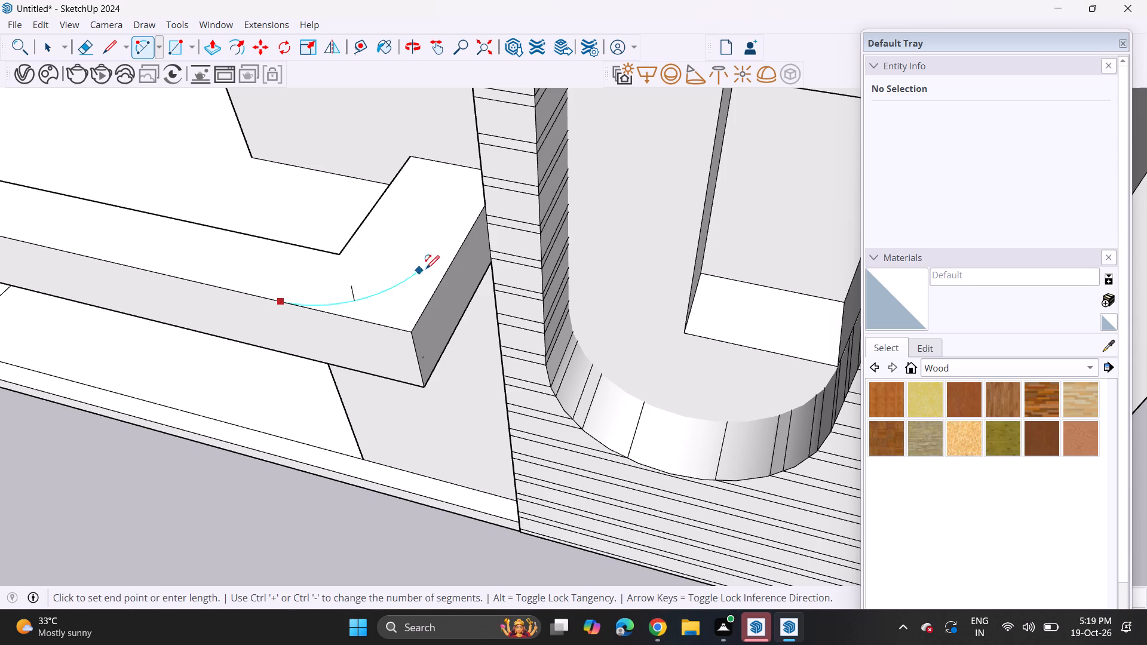
pyautogui.click(468, 234)
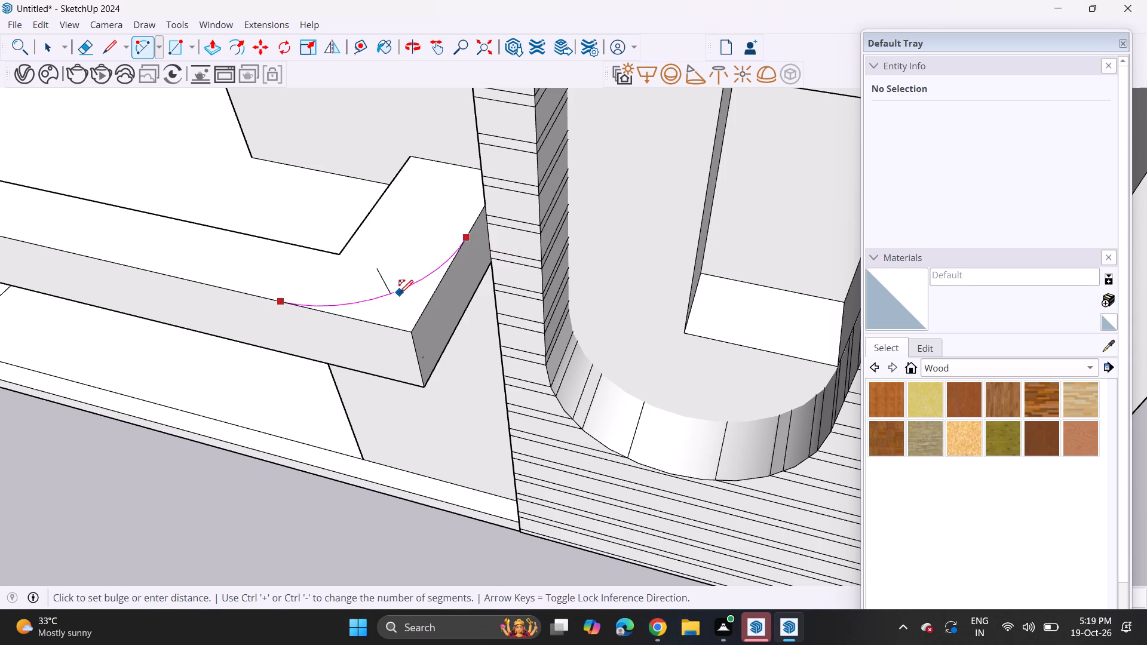
pyautogui.click(392, 293)
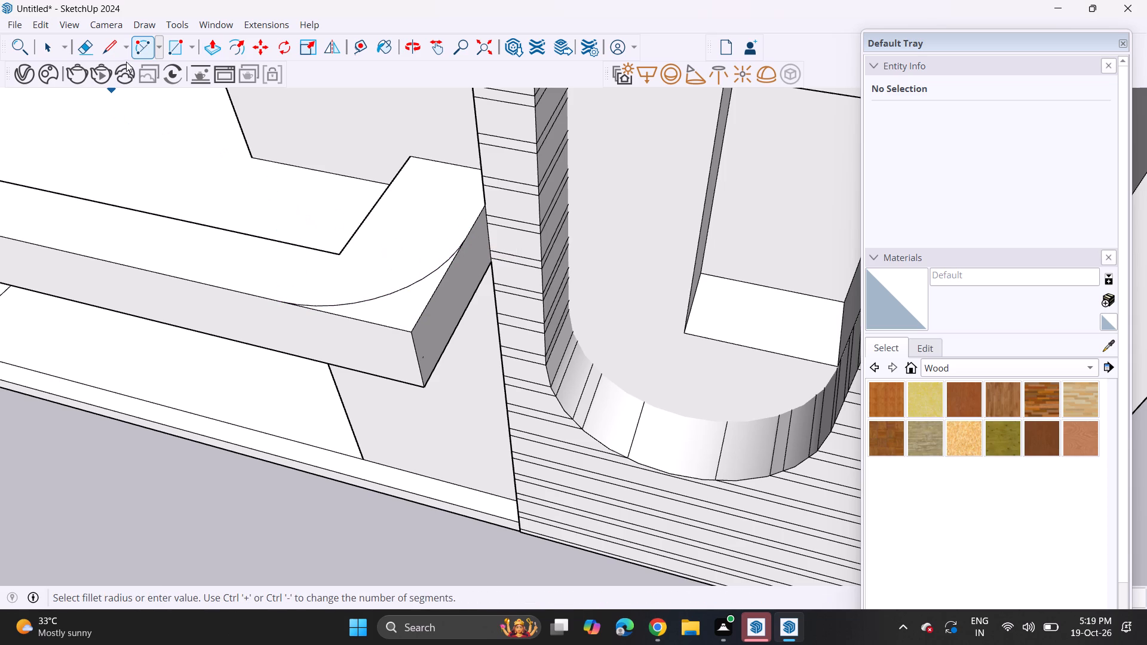
# Push the corner piece outside the arc down through the parapet with Push/Pull to round its outer corner.
pyautogui.click(210, 44)
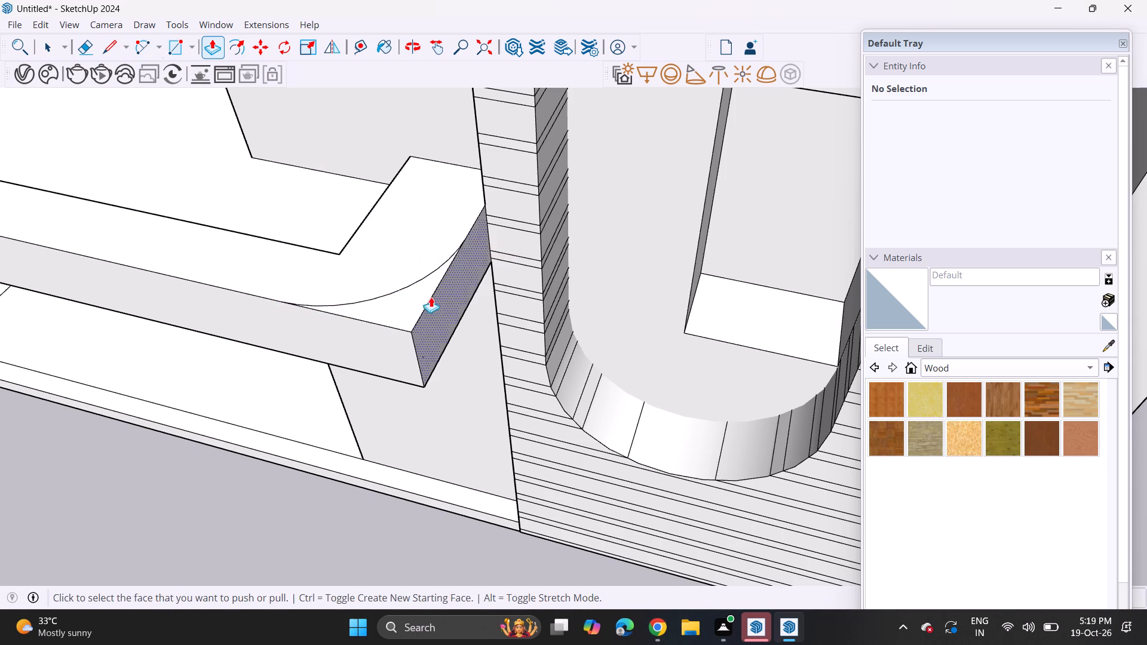
pyautogui.click(396, 306)
pyautogui.click(429, 376)
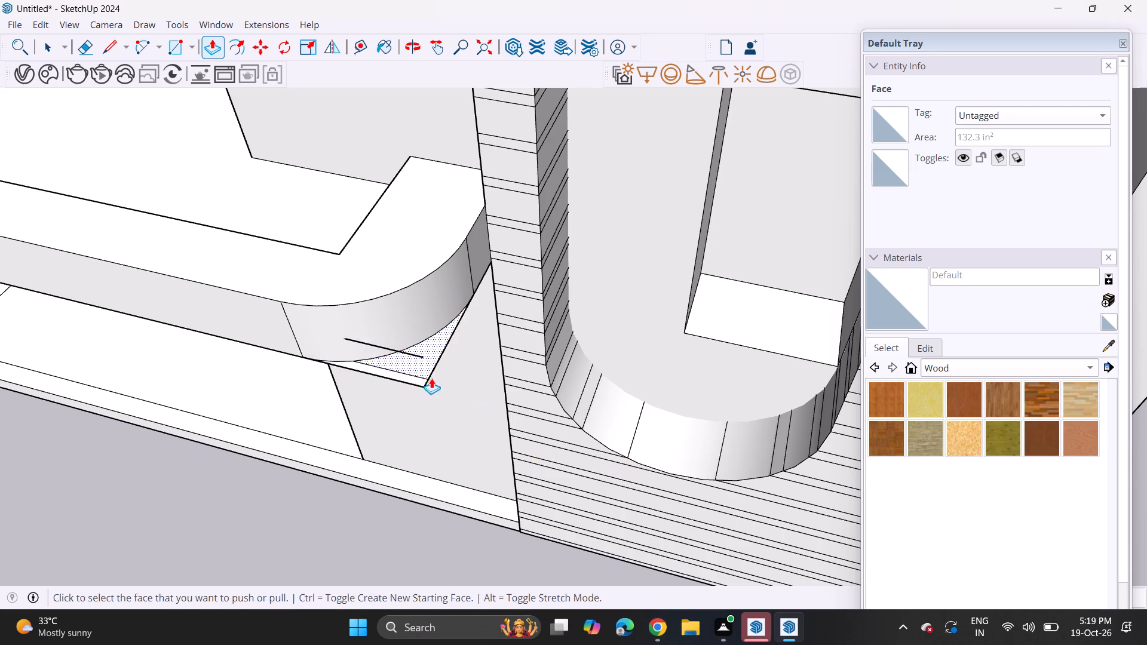
pyautogui.moveTo(447, 400); pyautogui.dragTo(674, 312, button='middle')
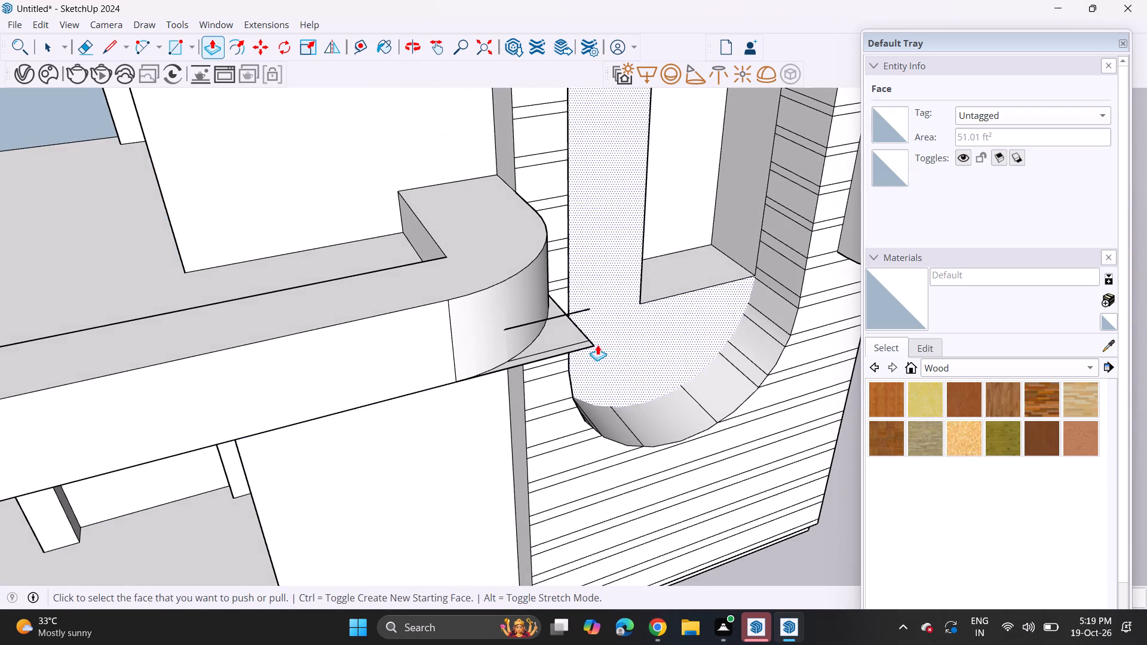
pyautogui.click(563, 337)
pyautogui.click(559, 340)
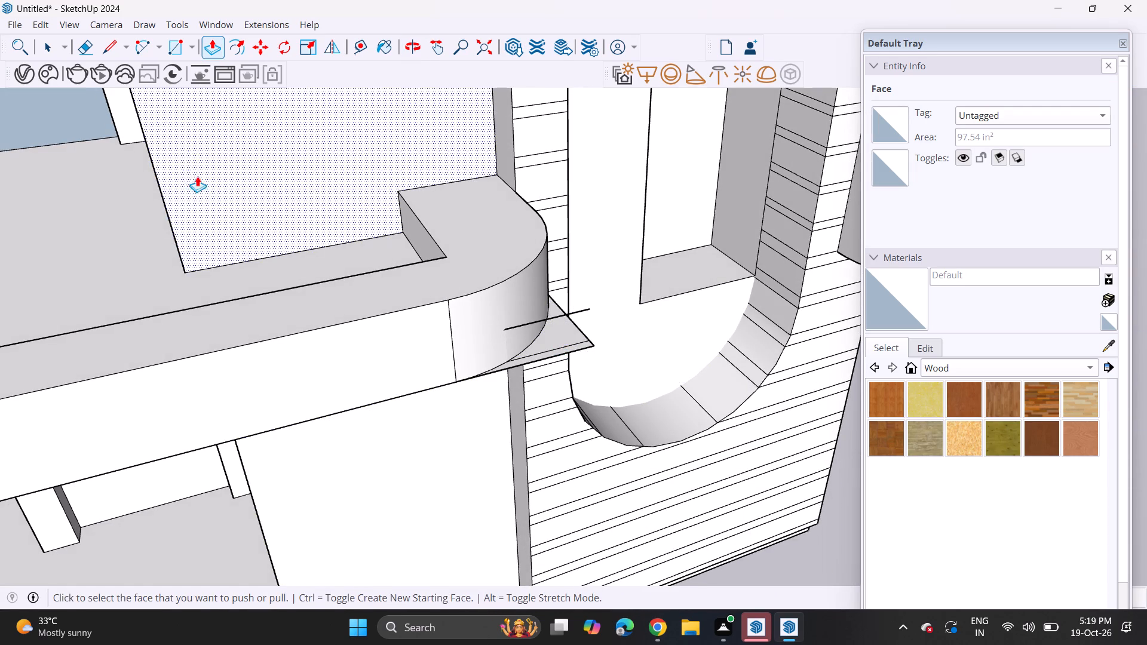
# Erase the leftover triangular face and its edges sticking out below the parapet's rounded corner.
pyautogui.click(88, 39)
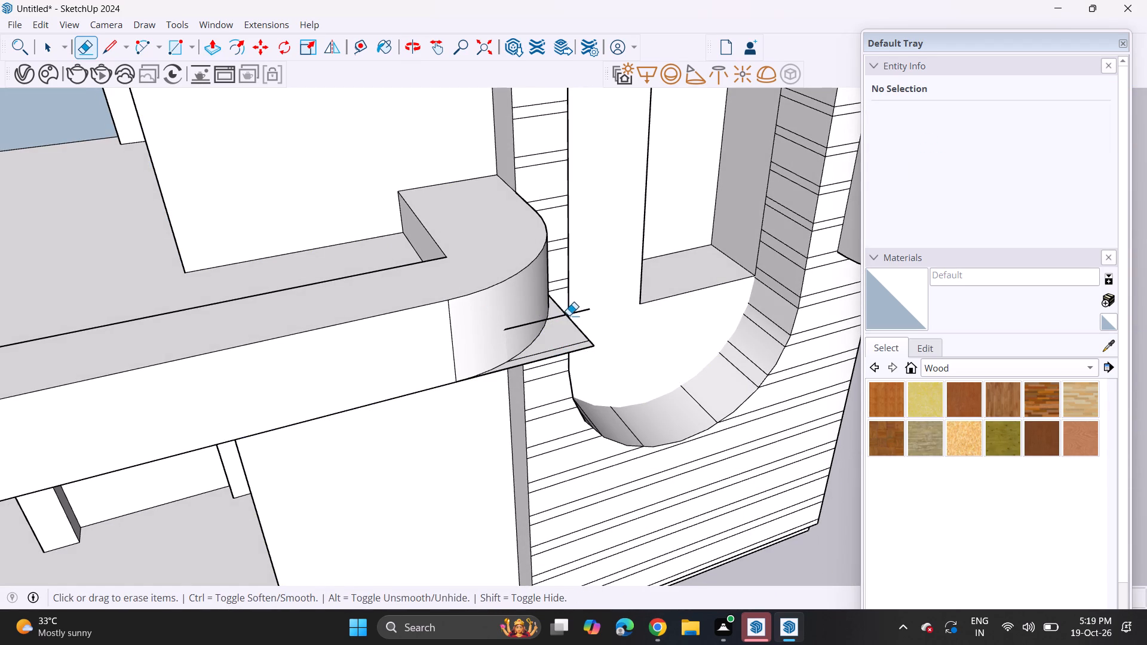
pyautogui.click(569, 314)
pyautogui.moveTo(569, 338); pyautogui.dragTo(571, 349)
pyautogui.click(577, 345)
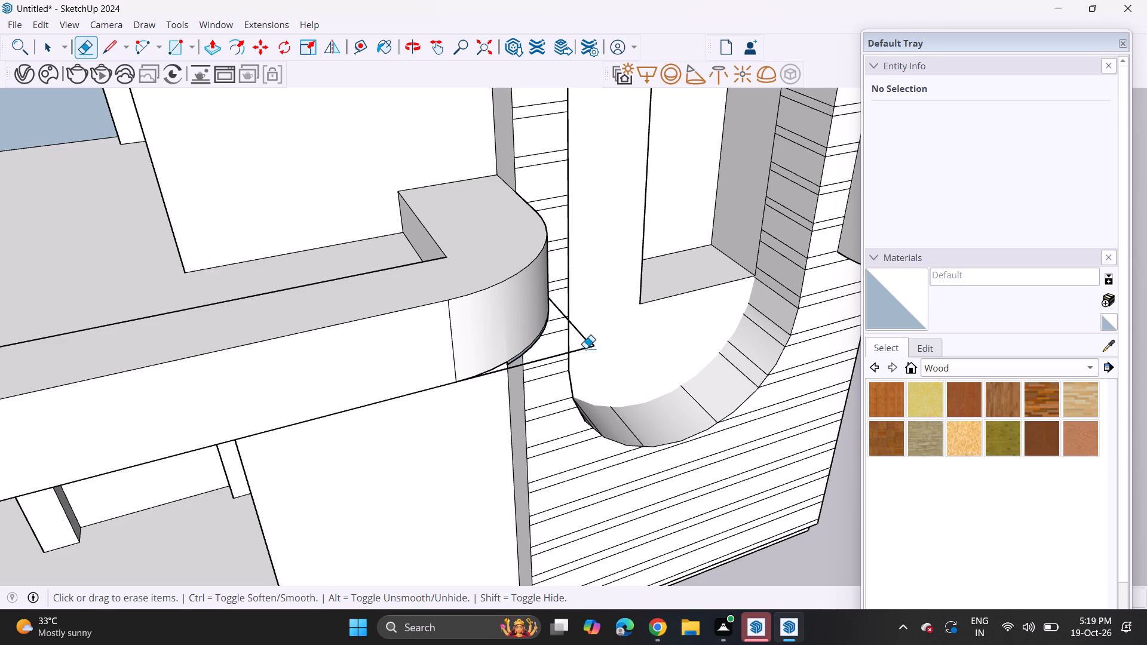
pyautogui.click(588, 346)
pyautogui.click(591, 345)
# Erase the remaining thin sliver and the short stray edges along the underside of the parapet's rounded corner.
pyautogui.moveTo(586, 342); pyautogui.dragTo(507, 266, button='middle')
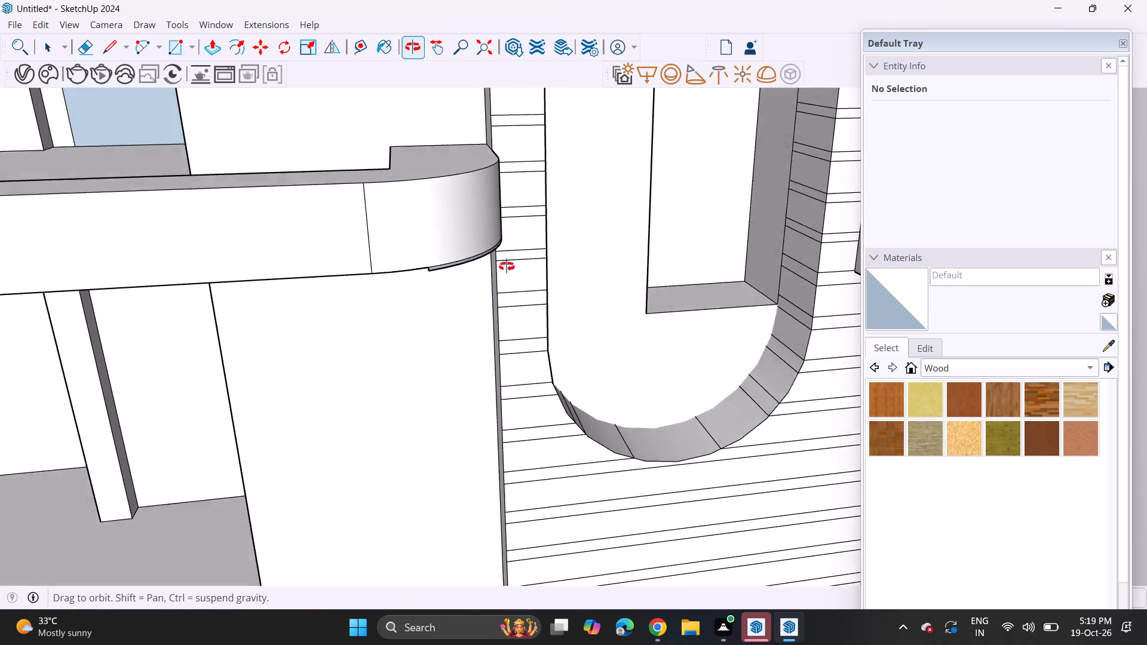
pyautogui.moveTo(507, 266); pyautogui.dragTo(453, 164, button='middle')
pyautogui.scroll(7, 429, 150)
pyautogui.moveTo(391, 228); pyautogui.dragTo(582, 257, button='middle')
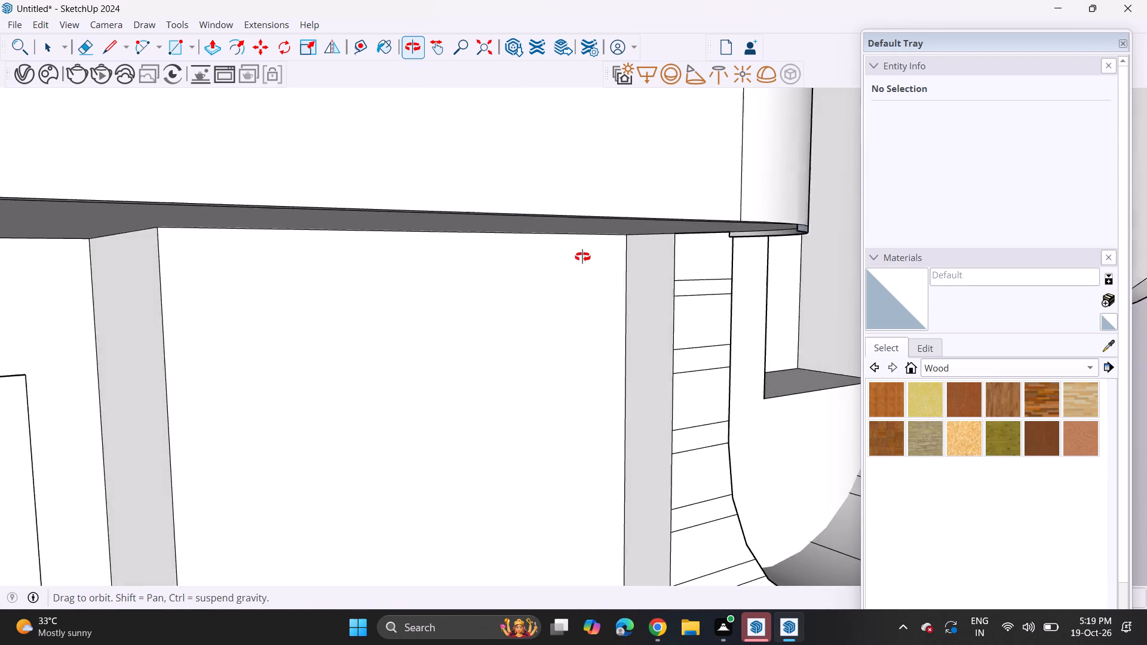
pyautogui.moveTo(582, 257); pyautogui.dragTo(595, 251, button='middle')
pyautogui.click(824, 227)
pyautogui.moveTo(831, 226); pyautogui.dragTo(736, 229, button='middle')
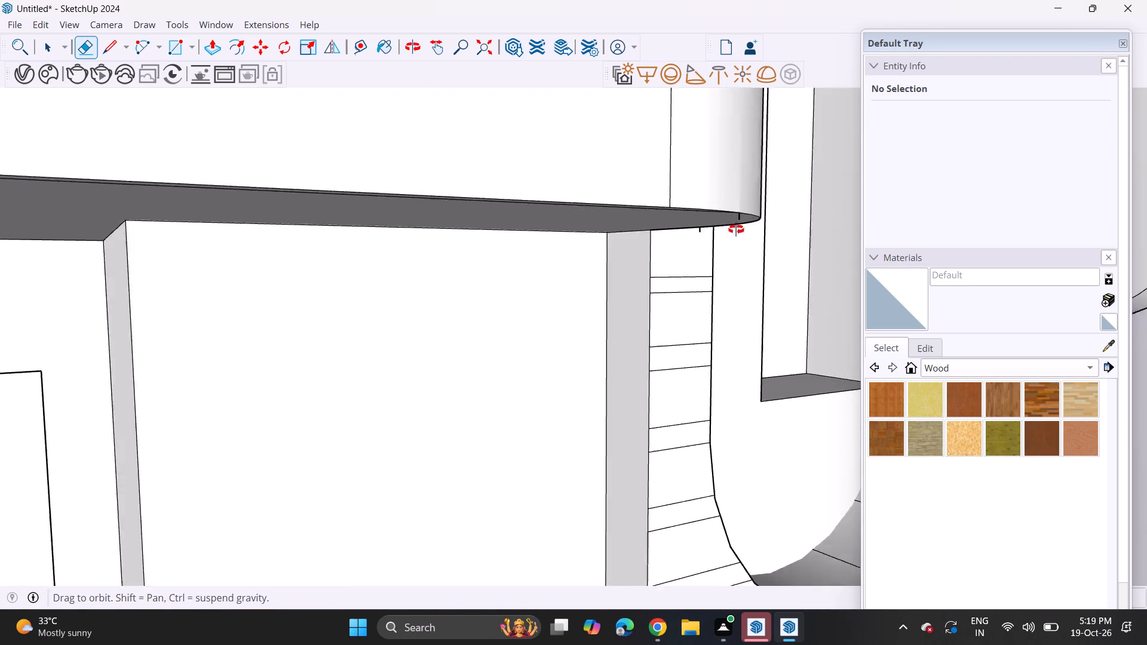
pyautogui.moveTo(736, 229); pyautogui.dragTo(409, 288, button='middle')
pyautogui.scroll(5, 307, 300)
pyautogui.scroll(2, 248, 270)
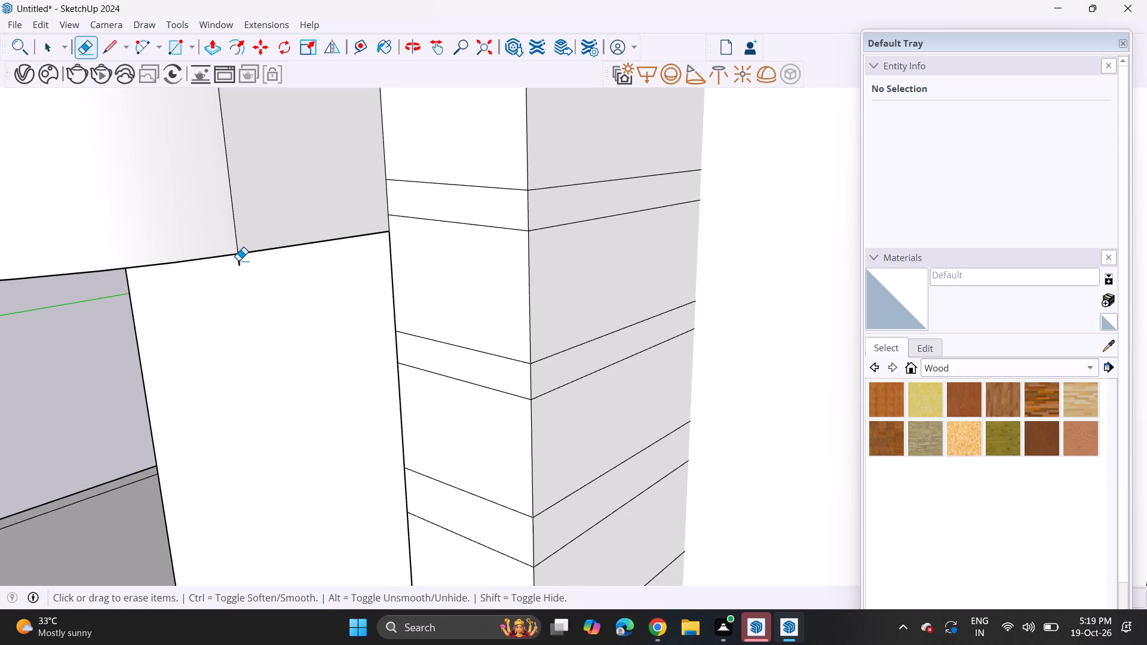
pyautogui.click(238, 260)
pyautogui.scroll(-4, 229, 301)
pyautogui.keyDown('shift'); pyautogui.moveTo(152, 381); pyautogui.dragTo(608, 365, button='middle'); pyautogui.keyUp('shift')
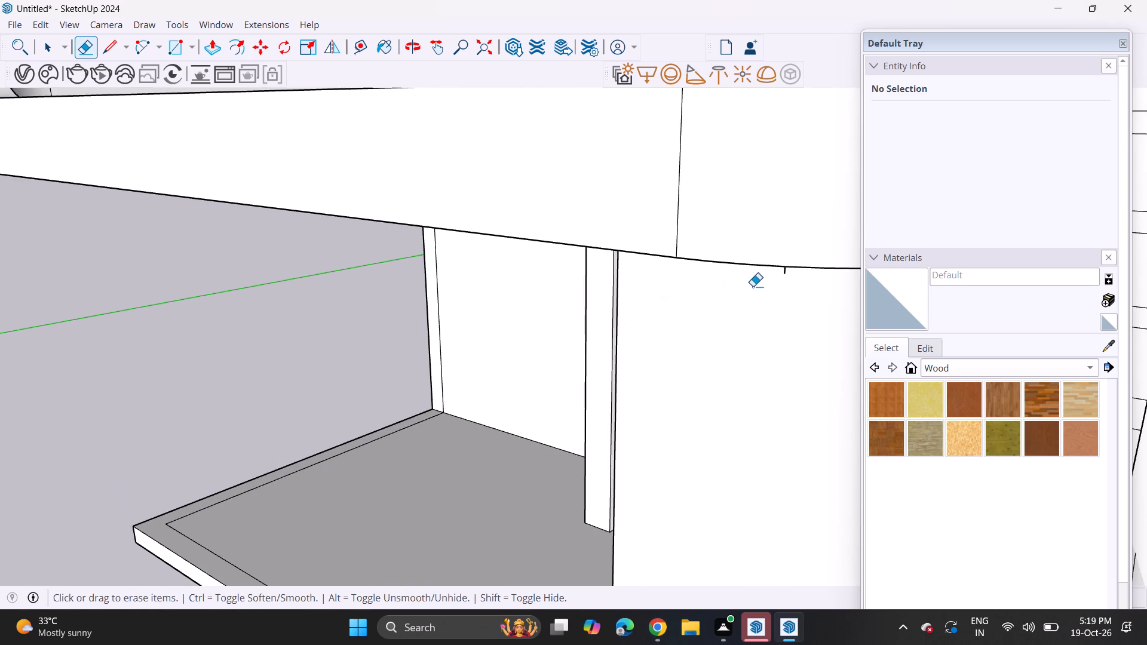
pyautogui.click(784, 273)
pyautogui.scroll(-7, 664, 360)
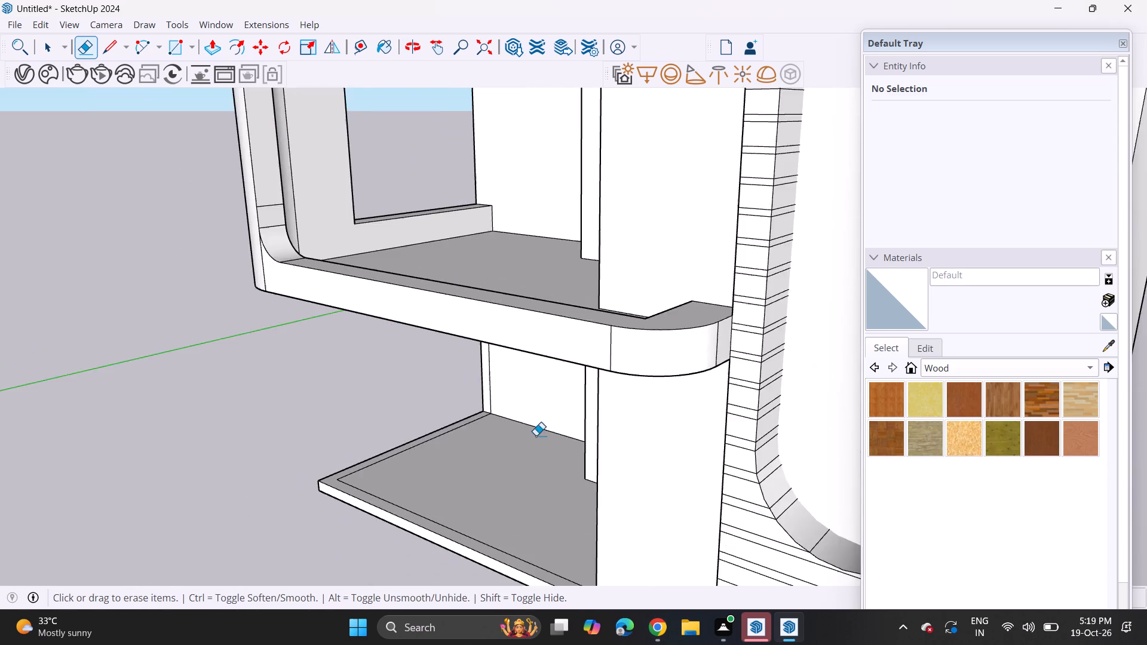
# Erase the slat lines crossing the inner rim of the tower's circular recess, along its top and the side nearest the balcony.
pyautogui.scroll(-7, 536, 435)
pyautogui.moveTo(475, 451); pyautogui.dragTo(663, 360, button='middle')
pyautogui.keyDown('shift'); pyautogui.moveTo(663, 360); pyautogui.dragTo(668, 361, button='middle'); pyautogui.keyUp('shift')
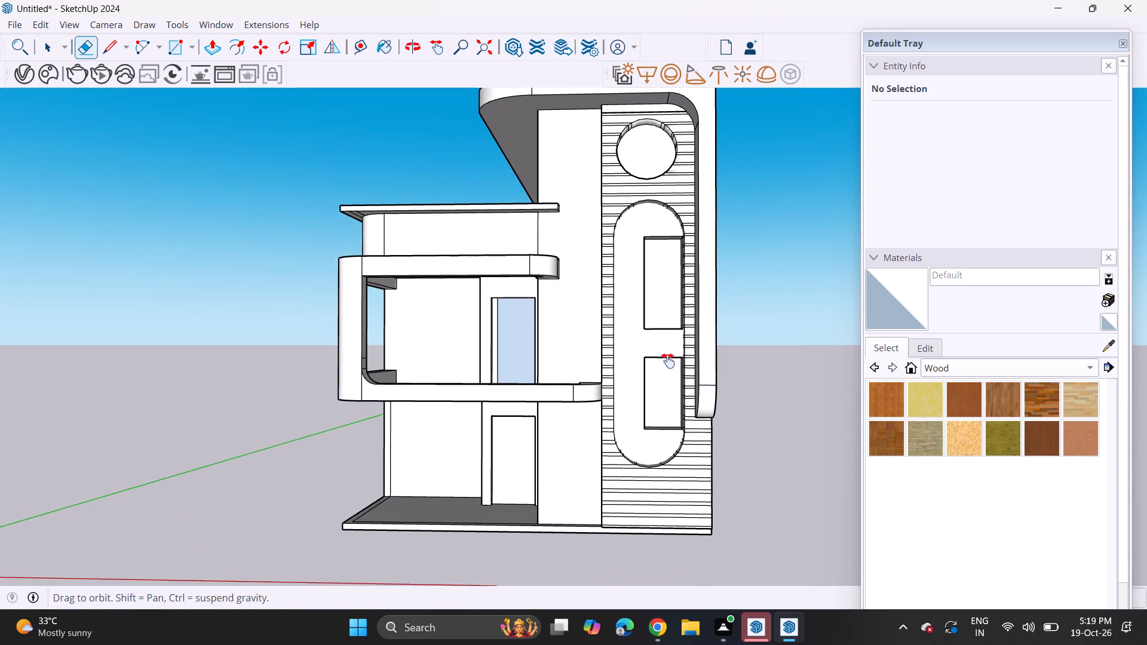
pyautogui.keyDown('shift'); pyautogui.moveTo(668, 361); pyautogui.dragTo(736, 370, button='middle'); pyautogui.keyUp('shift')
pyautogui.scroll(11, 760, 106)
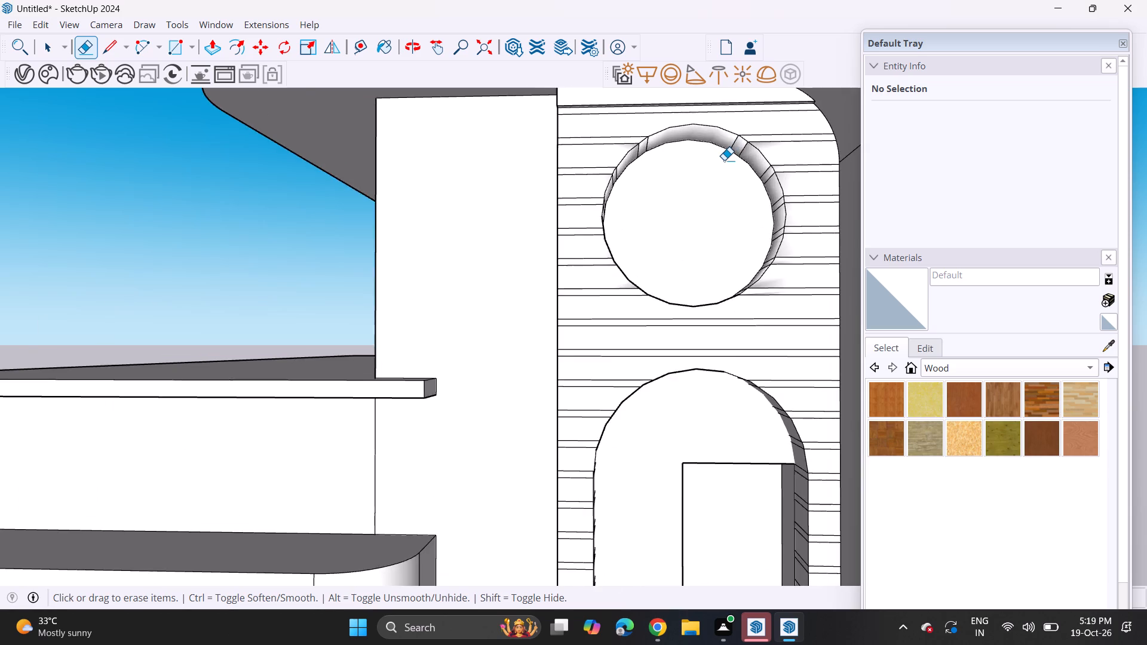
pyautogui.scroll(11, 724, 158)
pyautogui.moveTo(737, 128); pyautogui.dragTo(798, 167)
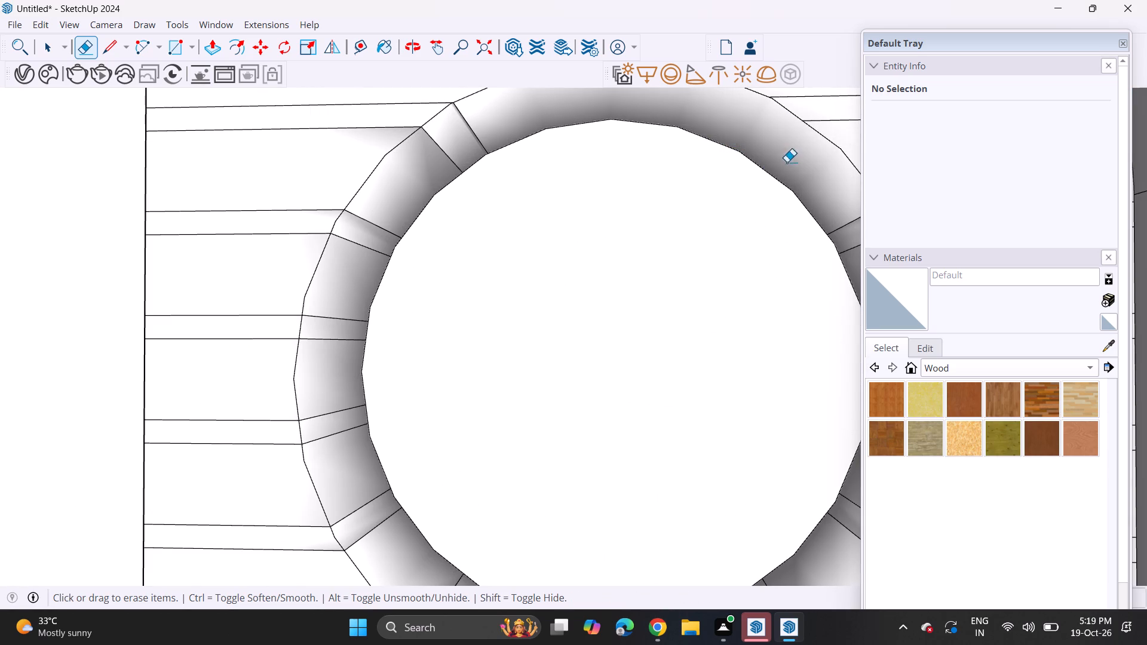
pyautogui.moveTo(749, 139); pyautogui.dragTo(568, 112)
pyautogui.moveTo(508, 119); pyautogui.dragTo(358, 288)
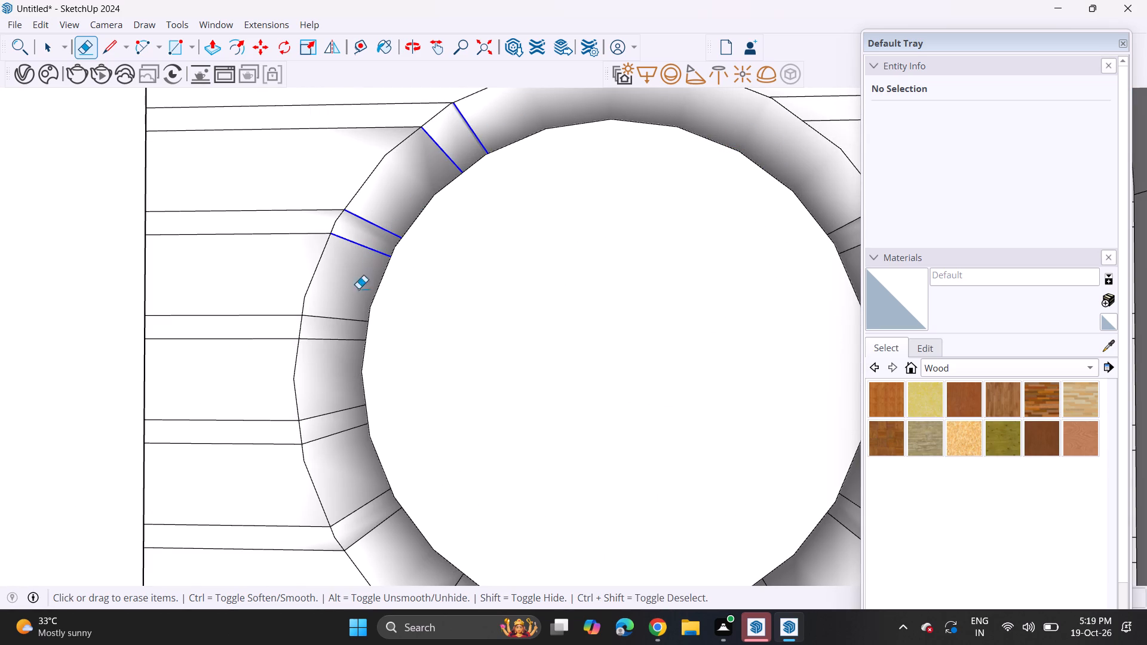
pyautogui.moveTo(358, 288); pyautogui.dragTo(408, 561)
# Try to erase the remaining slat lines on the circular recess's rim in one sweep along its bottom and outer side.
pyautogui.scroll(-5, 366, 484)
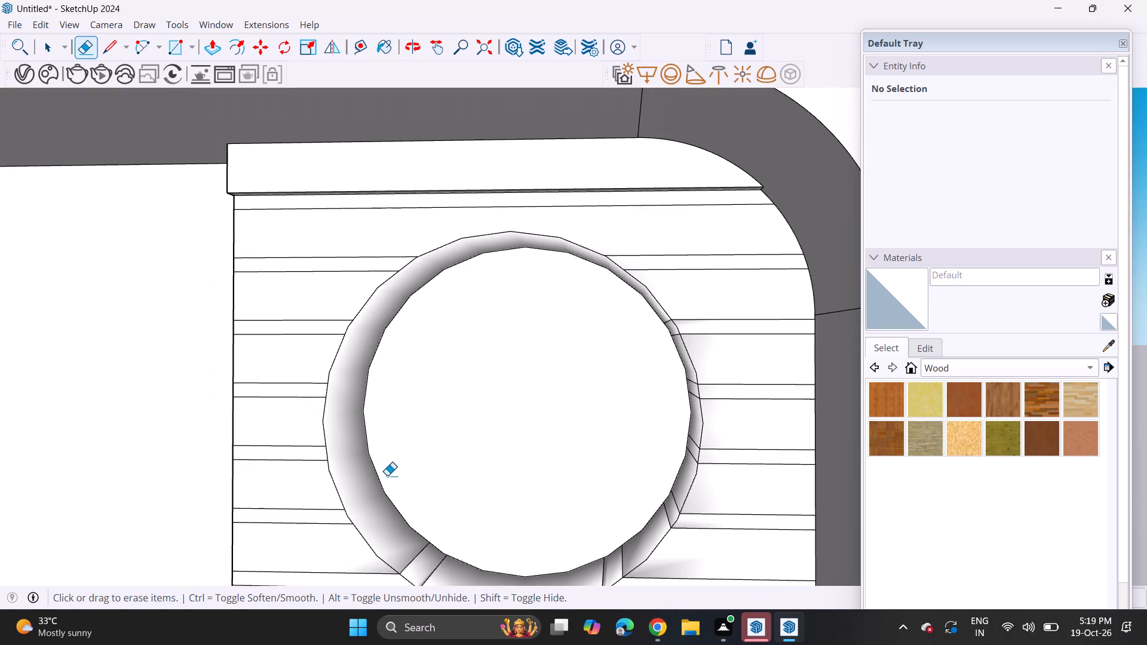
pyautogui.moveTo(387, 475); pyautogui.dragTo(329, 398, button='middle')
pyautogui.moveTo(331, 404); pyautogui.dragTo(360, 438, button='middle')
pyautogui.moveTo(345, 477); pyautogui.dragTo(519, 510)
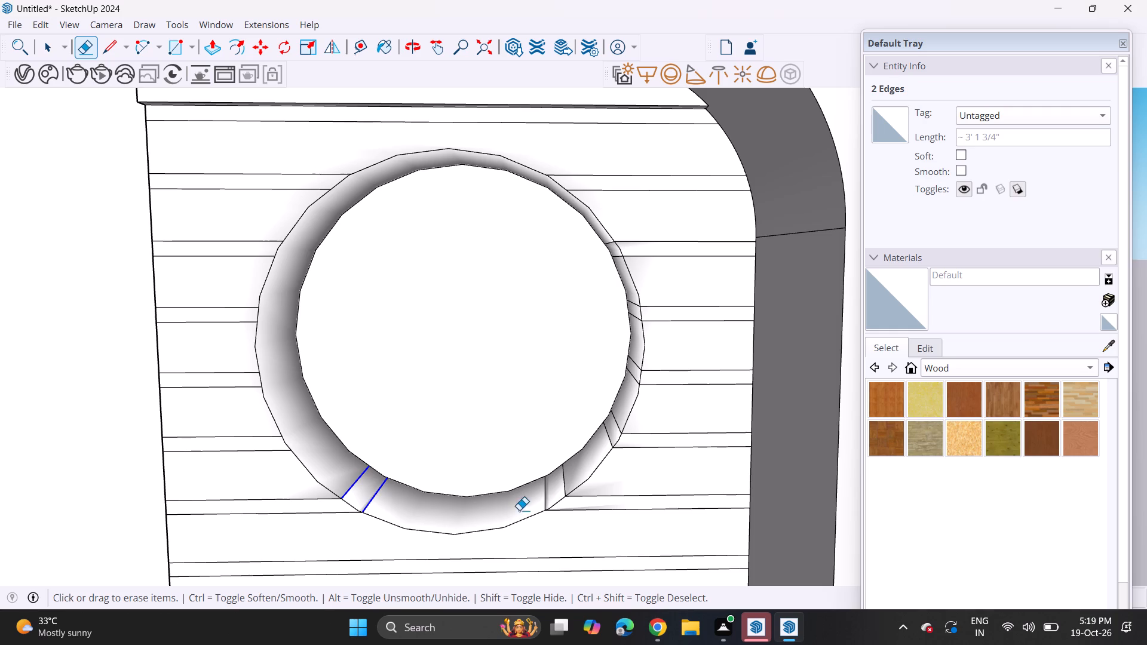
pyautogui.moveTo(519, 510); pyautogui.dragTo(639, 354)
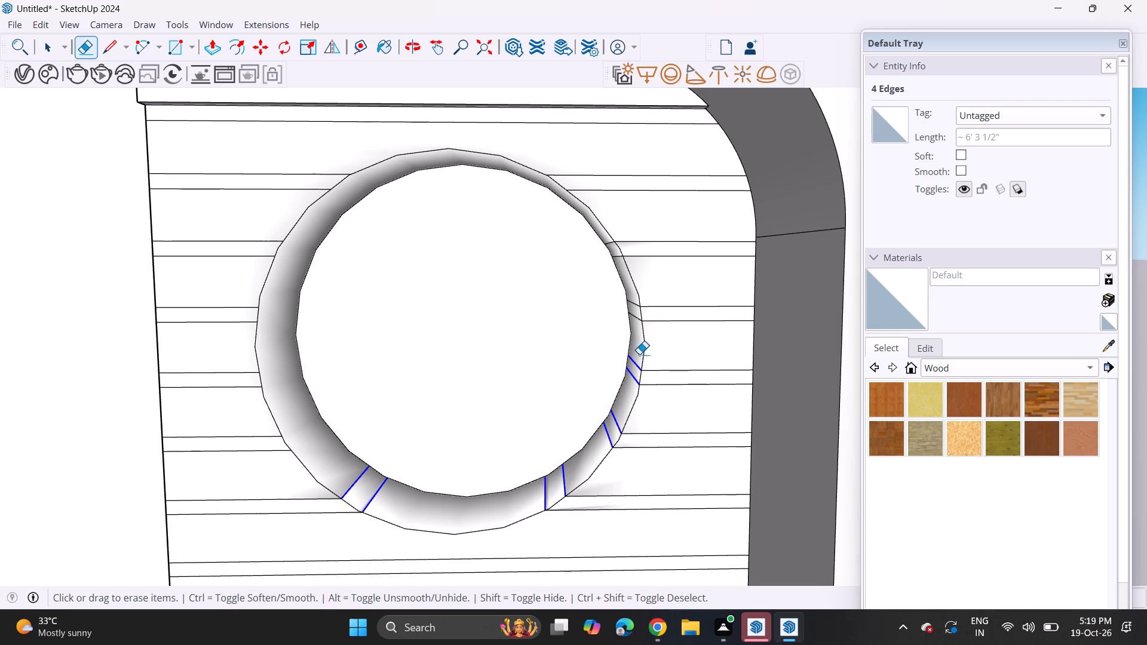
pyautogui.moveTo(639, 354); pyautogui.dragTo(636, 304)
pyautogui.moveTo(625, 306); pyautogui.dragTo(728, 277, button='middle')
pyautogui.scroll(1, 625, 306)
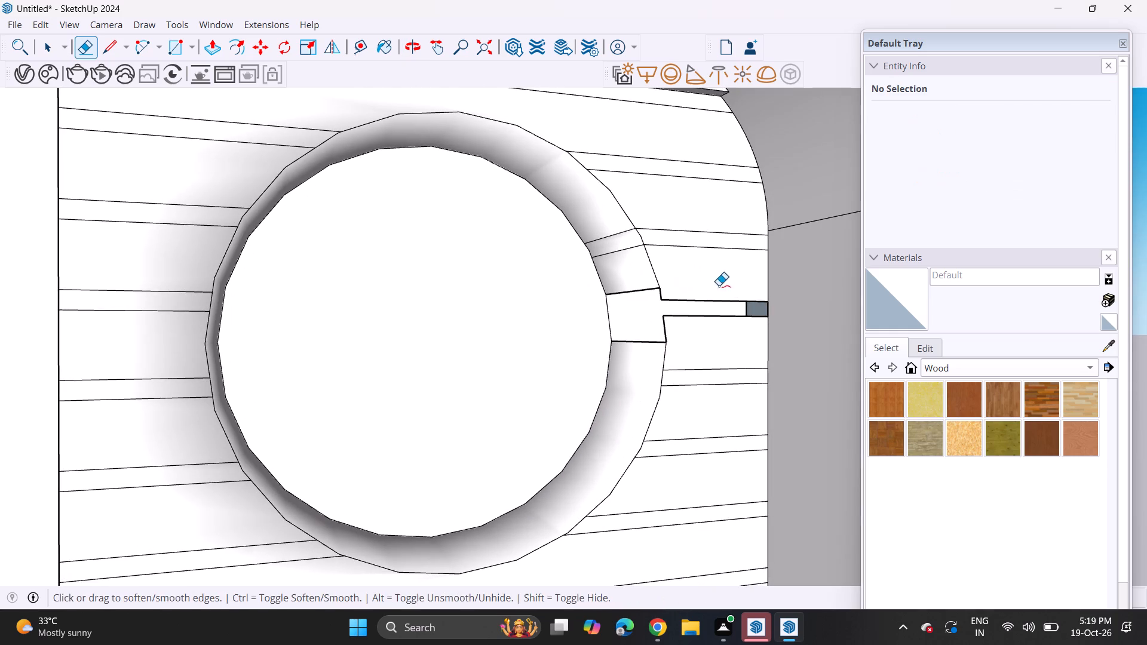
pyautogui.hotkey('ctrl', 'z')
# Erase the remaining slat lines on the circular recess's inner rim in small groups, along the outer side and bottom.
pyautogui.moveTo(638, 293); pyautogui.dragTo(641, 349)
pyautogui.moveTo(640, 354); pyautogui.dragTo(625, 416)
pyautogui.moveTo(617, 438); pyautogui.dragTo(592, 486)
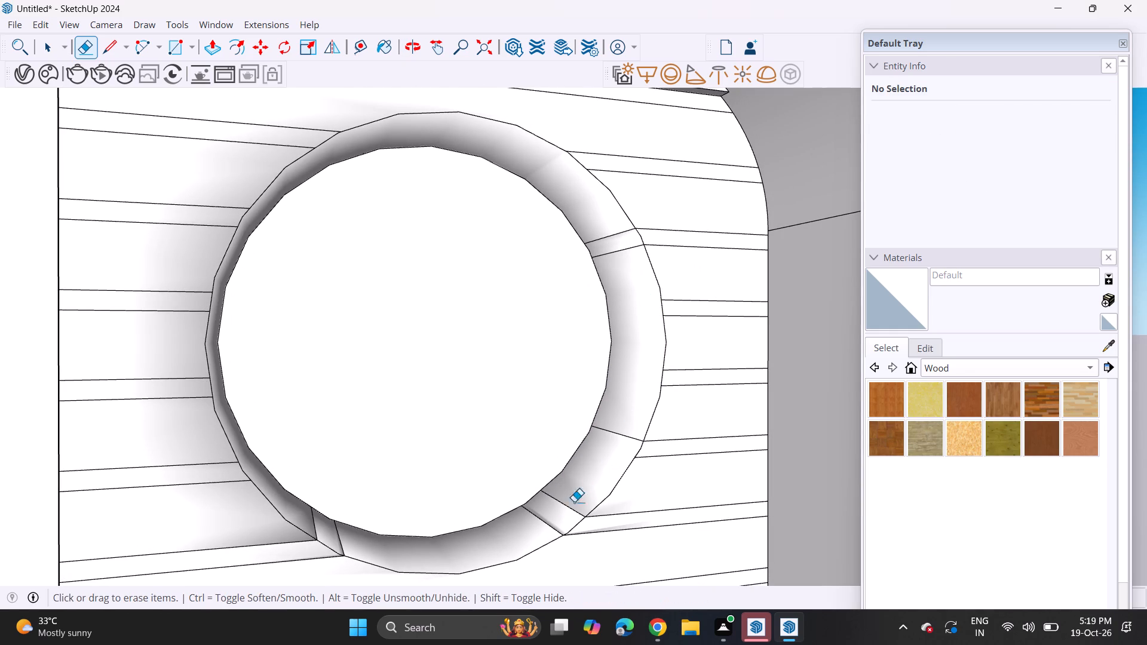
pyautogui.moveTo(570, 506); pyautogui.dragTo(549, 523)
pyautogui.moveTo(577, 499); pyautogui.dragTo(550, 524)
pyautogui.moveTo(622, 438); pyautogui.dragTo(628, 426)
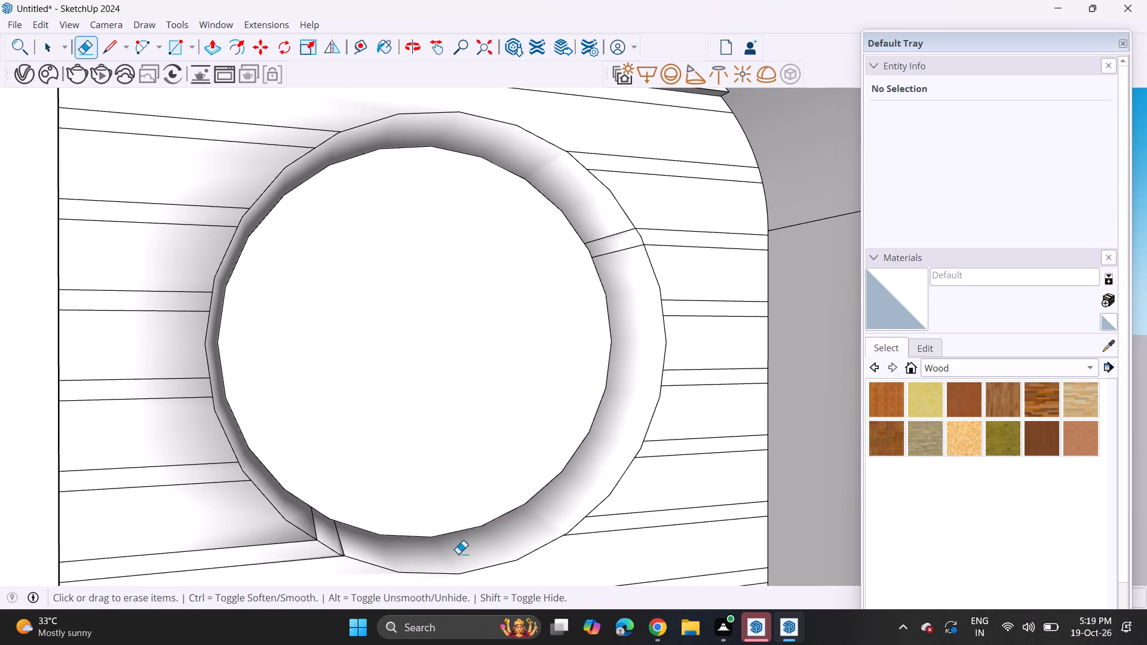
pyautogui.moveTo(311, 527); pyautogui.dragTo(358, 534)
pyautogui.click(359, 535)
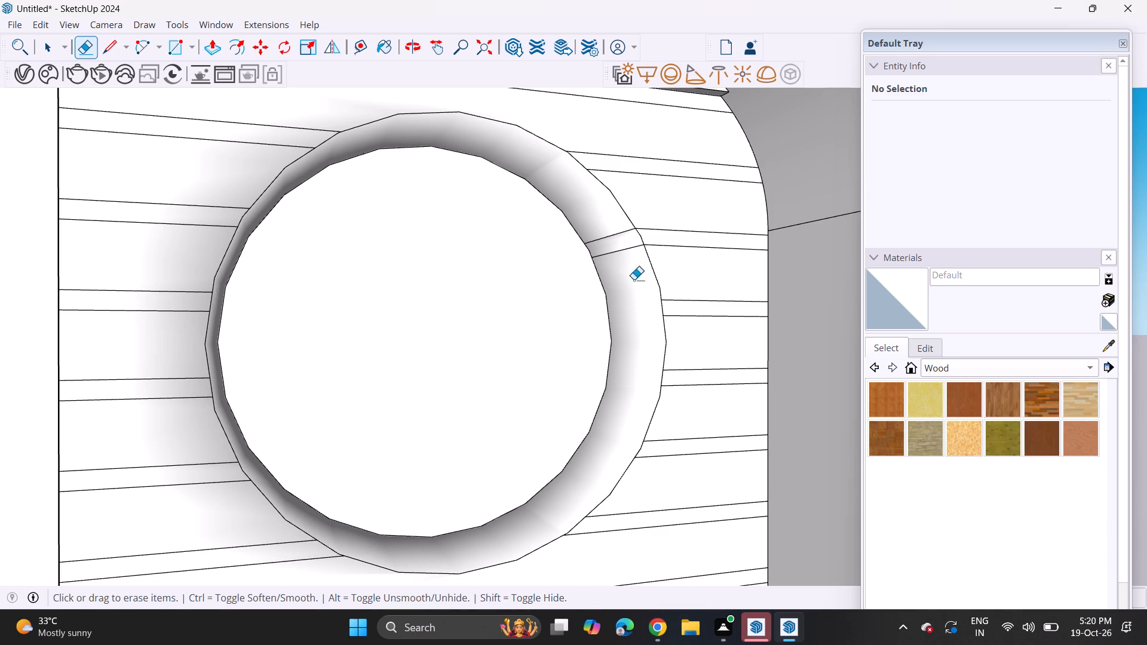
pyautogui.moveTo(621, 255); pyautogui.dragTo(599, 229)
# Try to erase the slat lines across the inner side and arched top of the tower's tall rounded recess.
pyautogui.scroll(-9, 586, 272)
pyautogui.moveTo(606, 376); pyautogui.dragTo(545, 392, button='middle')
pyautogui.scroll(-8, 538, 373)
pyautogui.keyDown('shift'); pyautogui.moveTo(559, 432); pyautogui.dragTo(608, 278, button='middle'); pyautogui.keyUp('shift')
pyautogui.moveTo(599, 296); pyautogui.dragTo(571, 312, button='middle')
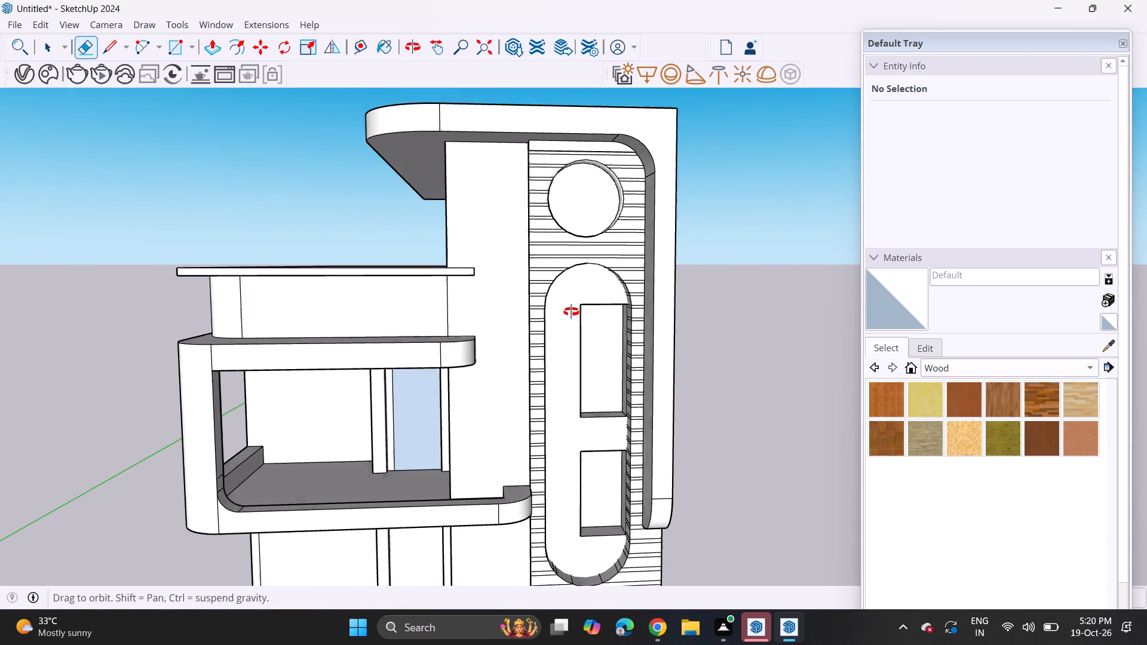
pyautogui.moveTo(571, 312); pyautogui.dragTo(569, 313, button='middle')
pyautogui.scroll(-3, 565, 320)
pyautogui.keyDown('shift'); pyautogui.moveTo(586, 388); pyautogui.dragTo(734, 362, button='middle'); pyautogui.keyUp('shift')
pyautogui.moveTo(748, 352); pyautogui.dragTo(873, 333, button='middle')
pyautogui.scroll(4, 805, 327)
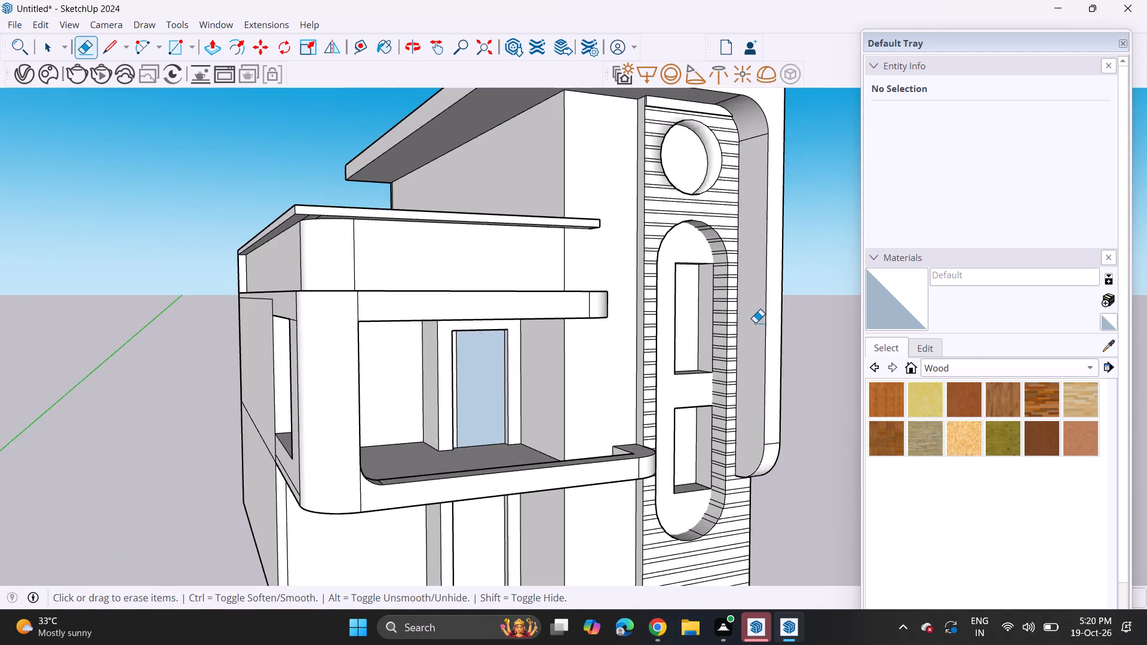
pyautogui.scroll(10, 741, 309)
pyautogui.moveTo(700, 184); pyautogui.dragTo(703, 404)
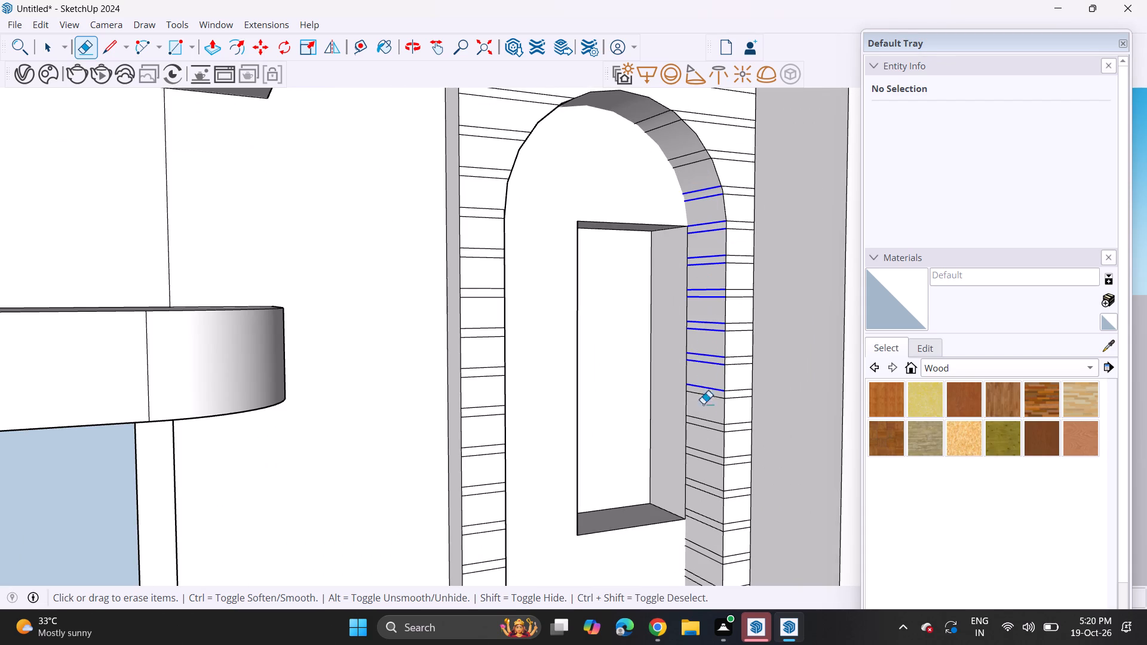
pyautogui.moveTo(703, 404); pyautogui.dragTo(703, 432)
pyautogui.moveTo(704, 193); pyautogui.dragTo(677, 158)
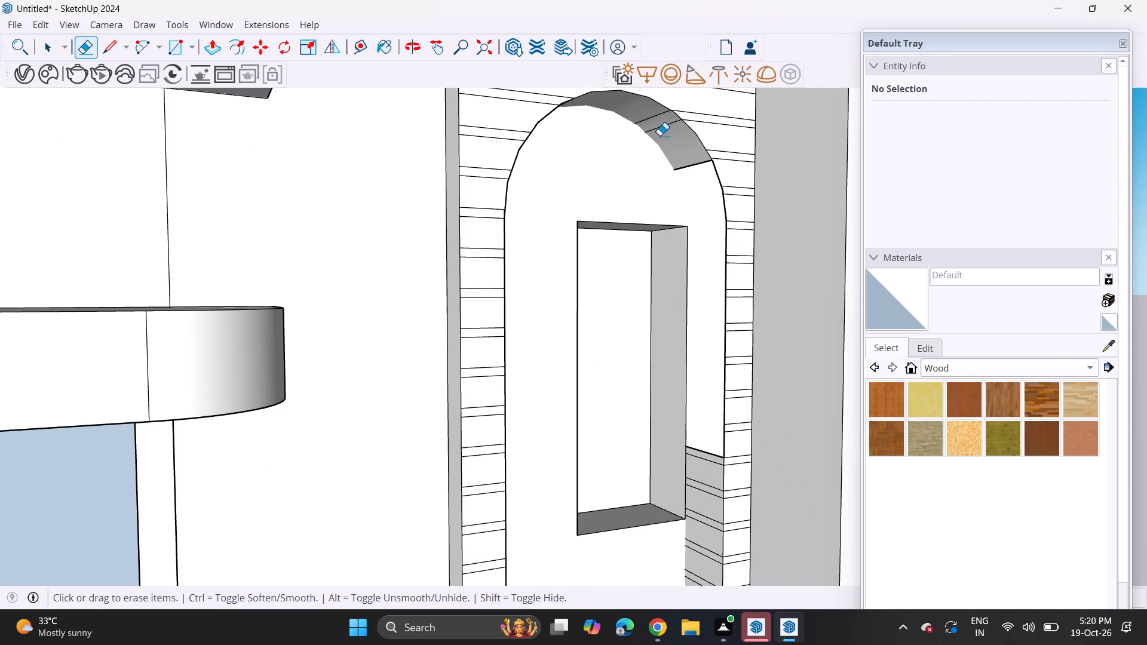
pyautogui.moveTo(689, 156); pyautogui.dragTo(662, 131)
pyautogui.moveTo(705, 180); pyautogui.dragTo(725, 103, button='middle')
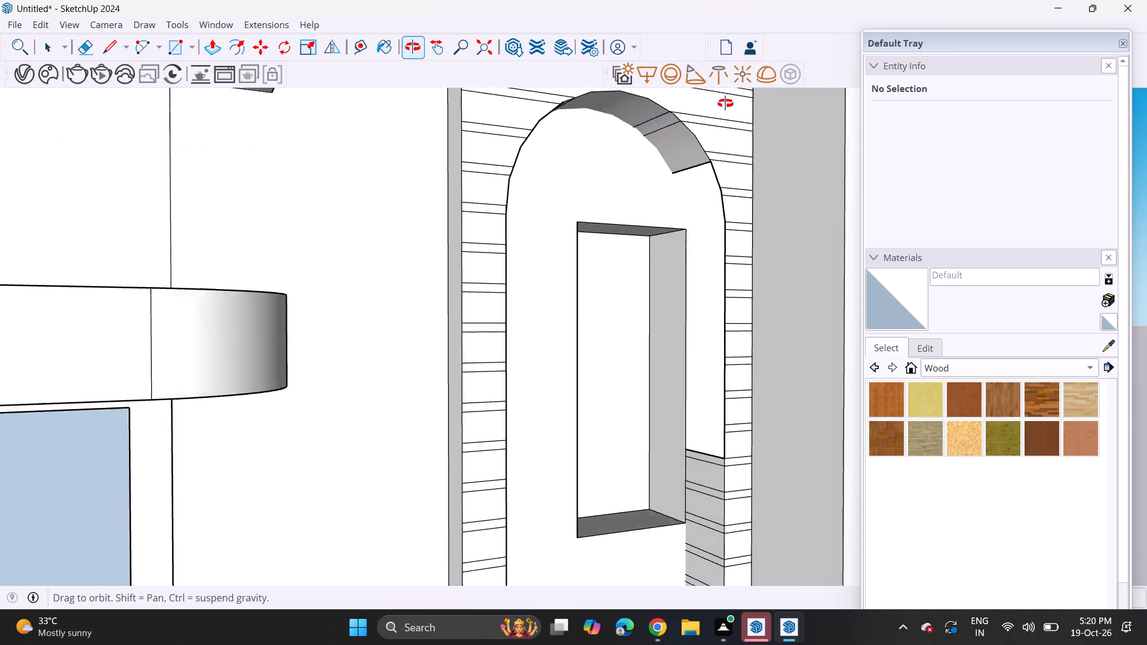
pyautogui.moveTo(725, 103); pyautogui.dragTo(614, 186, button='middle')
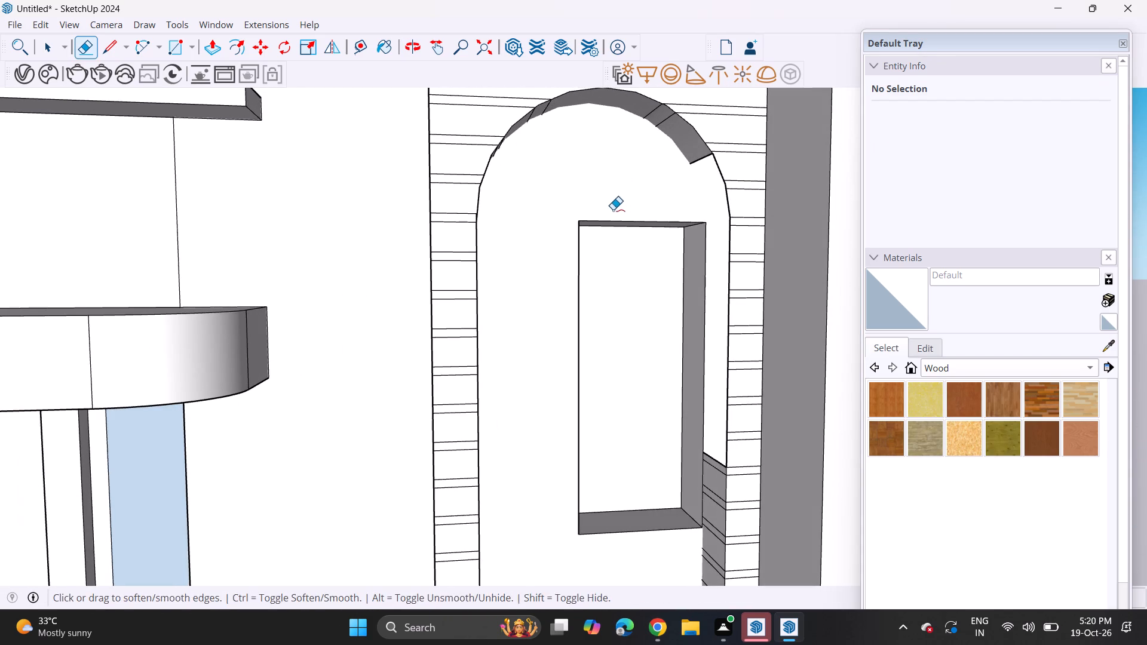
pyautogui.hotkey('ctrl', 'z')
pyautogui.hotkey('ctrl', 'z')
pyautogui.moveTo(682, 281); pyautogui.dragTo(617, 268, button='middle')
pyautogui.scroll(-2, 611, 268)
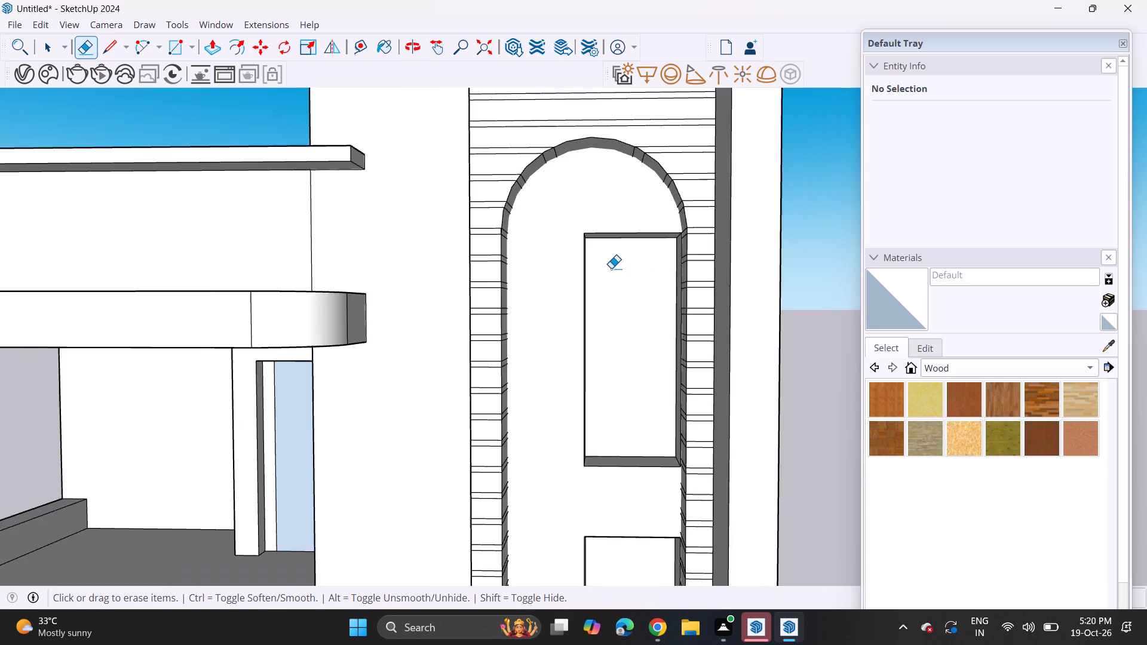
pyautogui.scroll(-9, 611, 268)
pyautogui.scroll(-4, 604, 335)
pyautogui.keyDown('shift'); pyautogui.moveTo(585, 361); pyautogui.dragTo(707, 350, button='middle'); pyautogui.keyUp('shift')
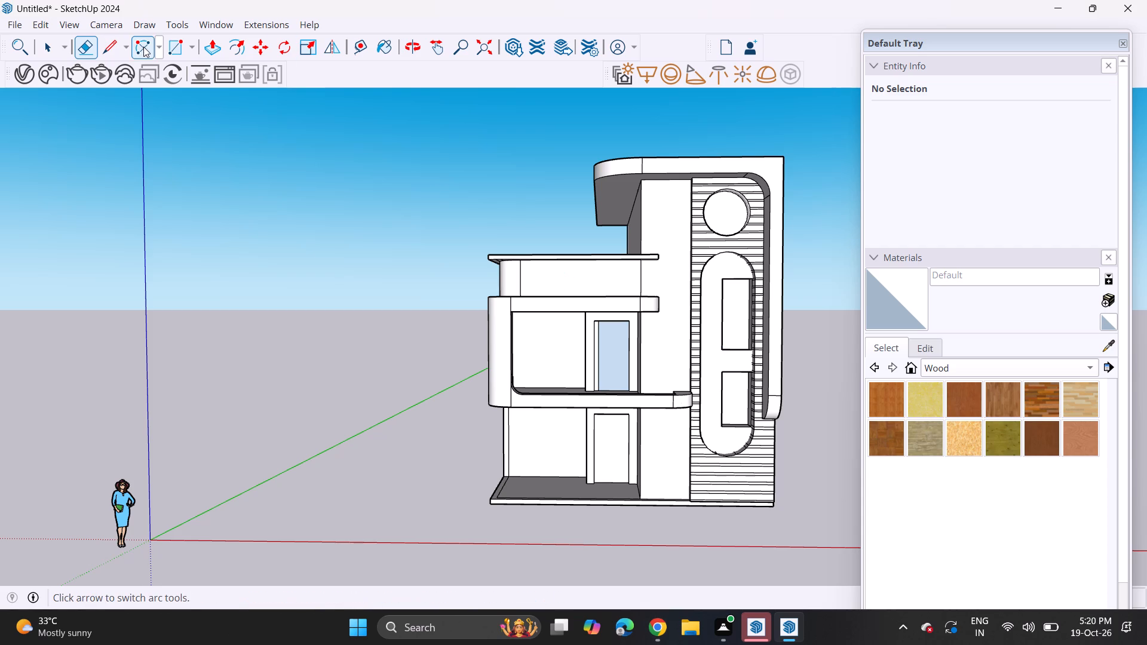
# Draw a vertical line about 17 ft long down the plain wall beside the slatted tower, from the roof soffit into the balcony opening.
pyautogui.click(112, 51)
pyautogui.scroll(2, 636, 100)
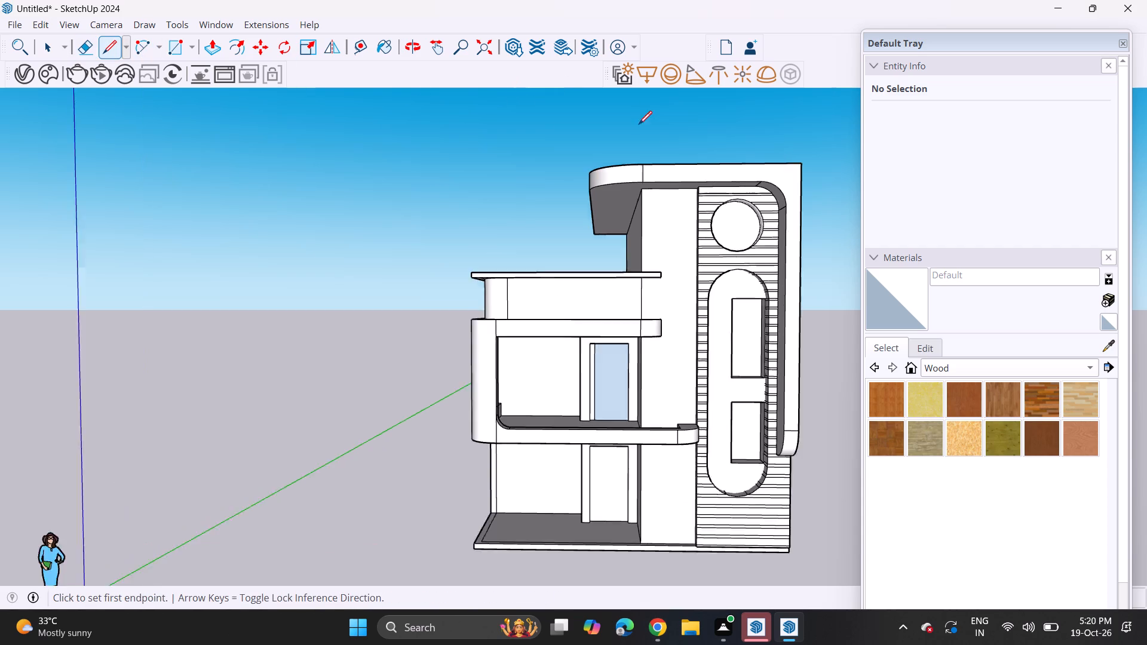
pyautogui.scroll(2, 639, 124)
pyautogui.scroll(5, 724, 224)
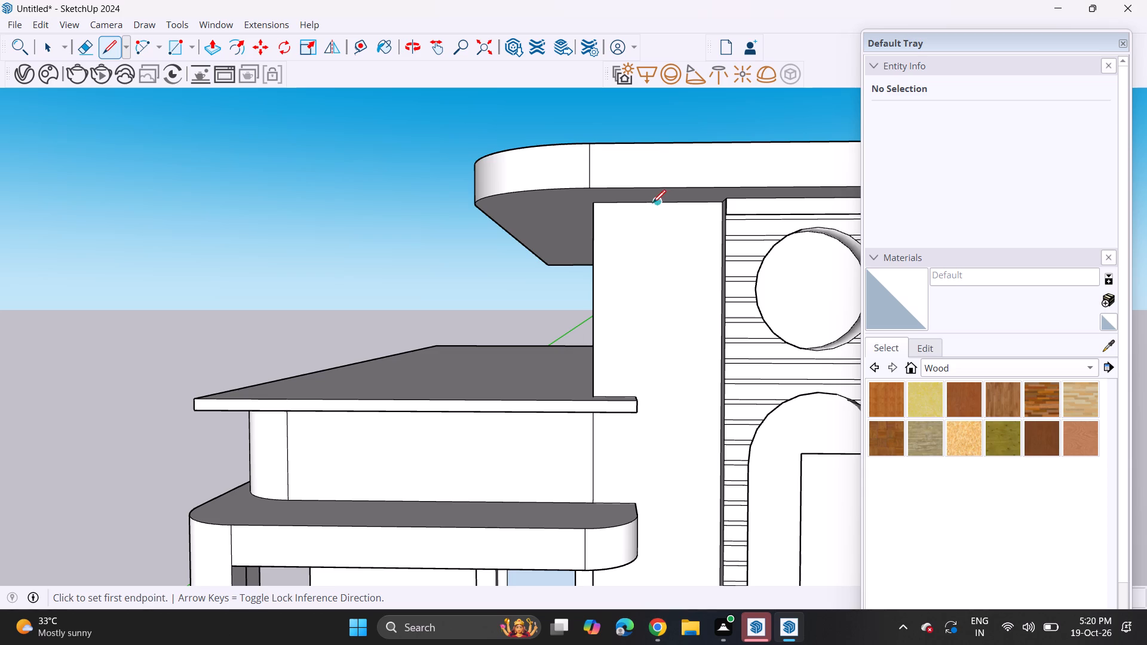
pyautogui.click(631, 199)
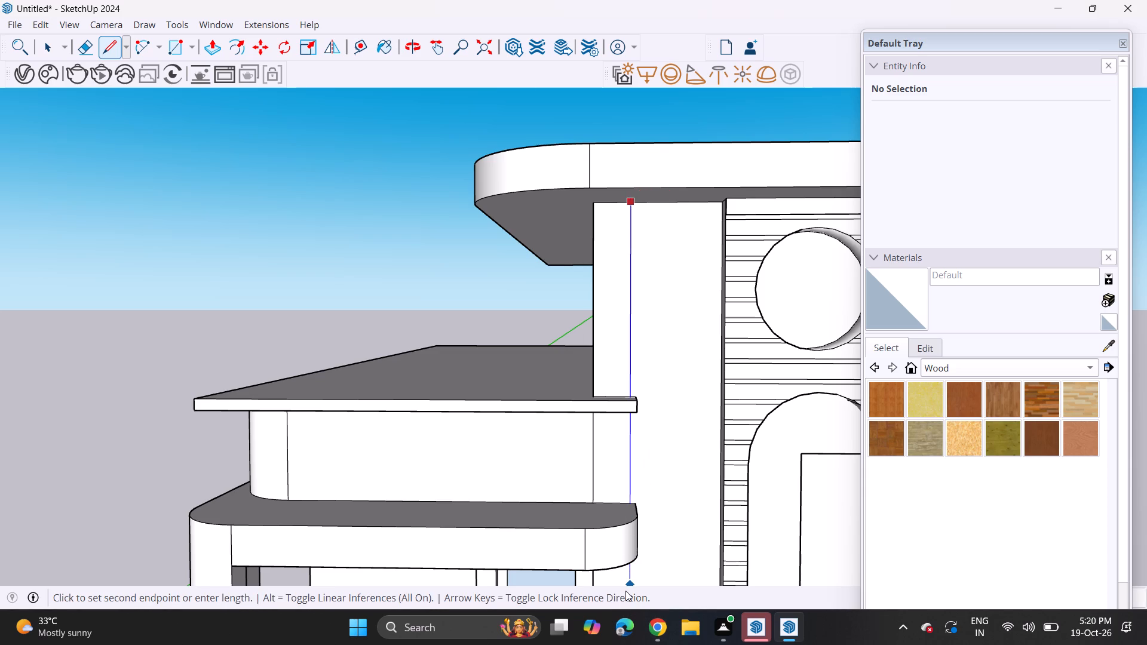
pyautogui.scroll(-3, 625, 589)
pyautogui.keyDown('shift'); pyautogui.moveTo(630, 574); pyautogui.dragTo(627, 200, button='middle'); pyautogui.keyUp('shift')
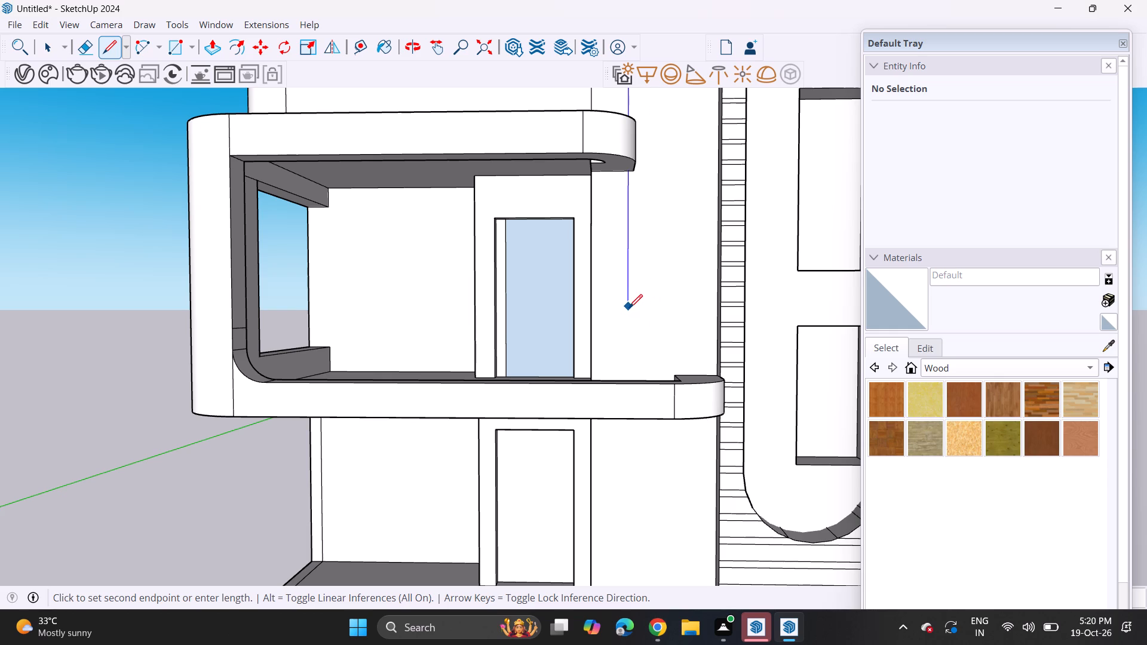
pyautogui.click(629, 308)
# Move all three segments of the vertical wall line slightly toward the slatted tower, aligning them with the roof slab's end.
pyautogui.keyDown('shift'); pyautogui.moveTo(629, 139); pyautogui.dragTo(637, 417, button='middle'); pyautogui.keyUp('shift')
pyautogui.press('space')
pyautogui.click(636, 236)
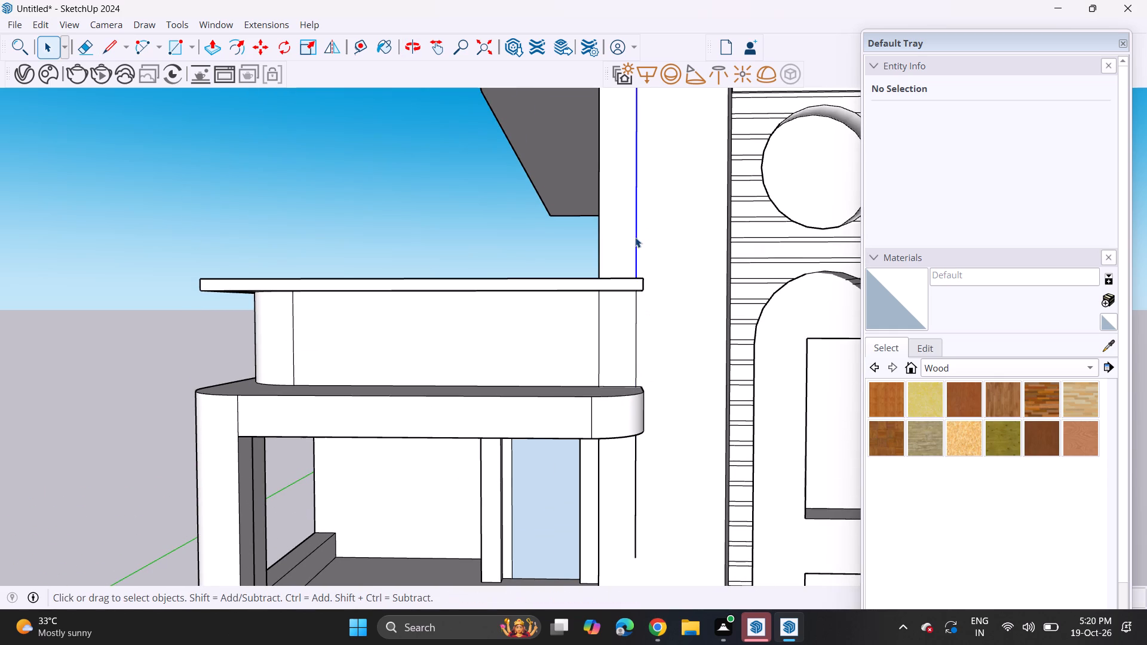
pyautogui.keyDown('ctrl'); pyautogui.click(637, 336); pyautogui.keyUp('ctrl')
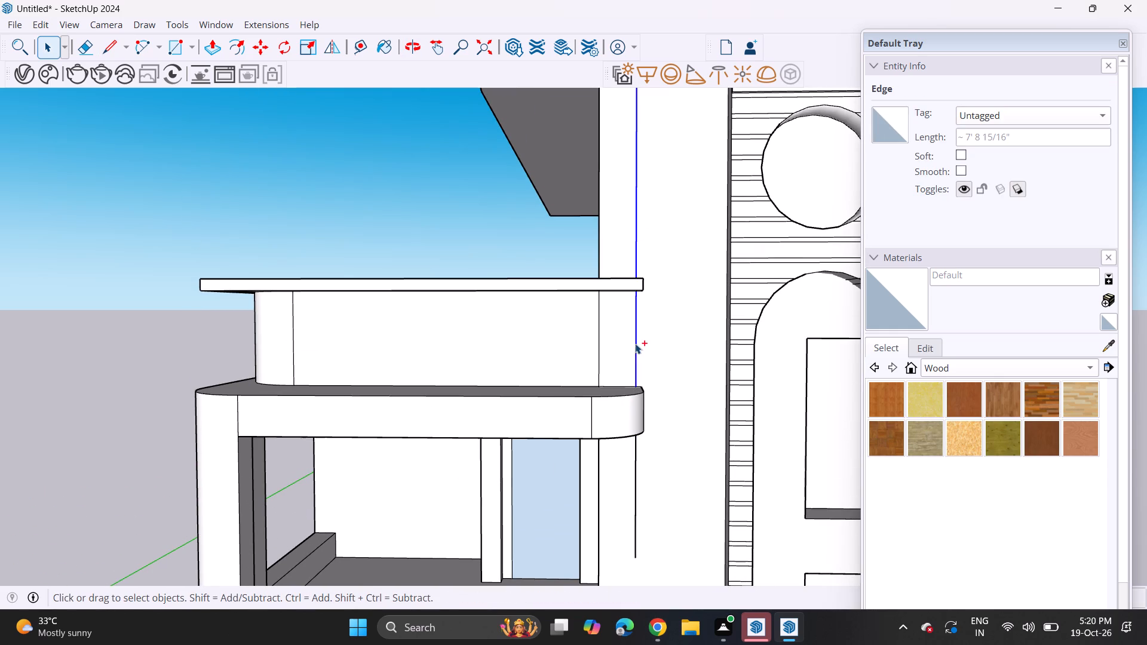
pyautogui.keyDown('ctrl'); pyautogui.click(635, 463); pyautogui.keyUp('ctrl')
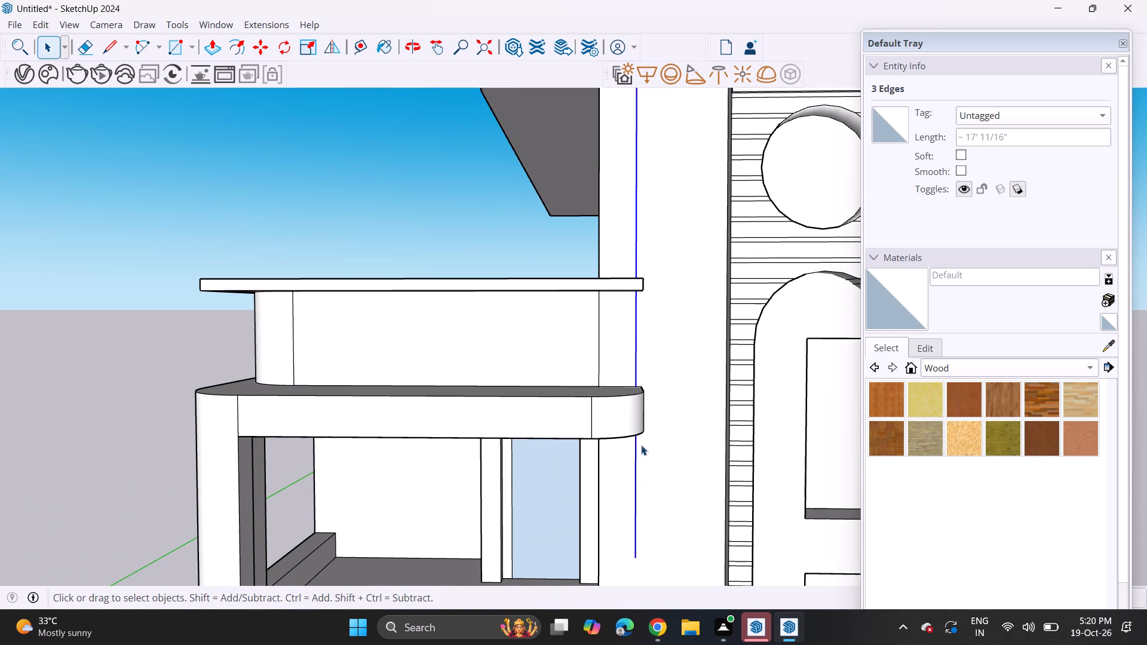
pyautogui.press('m')
pyautogui.click(635, 242)
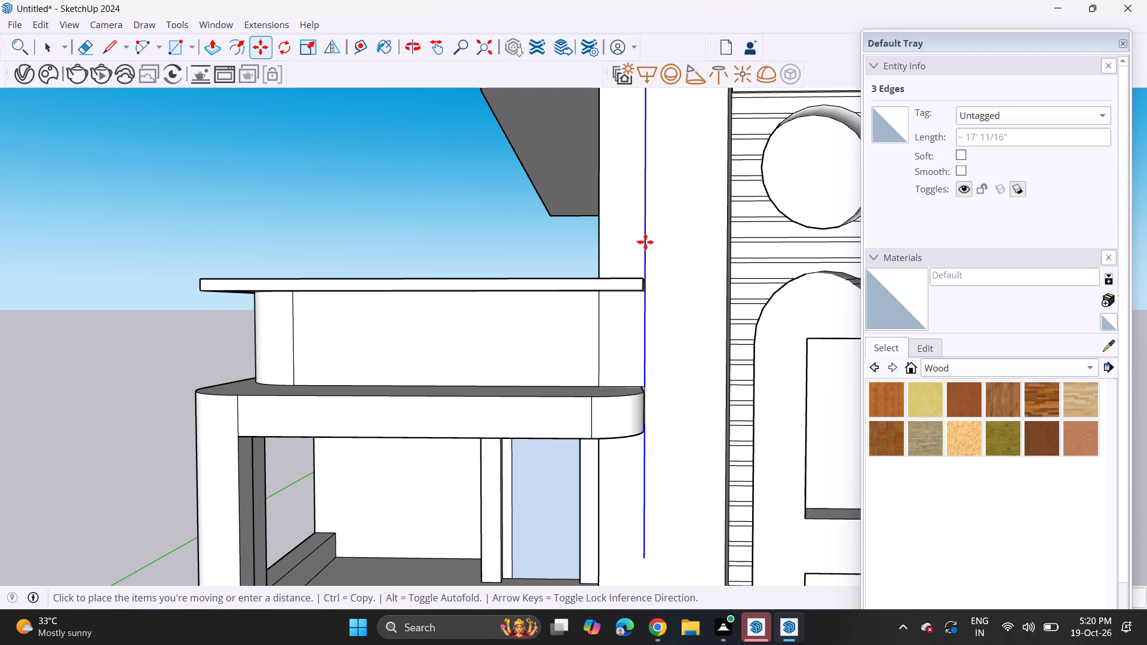
pyautogui.click(644, 243)
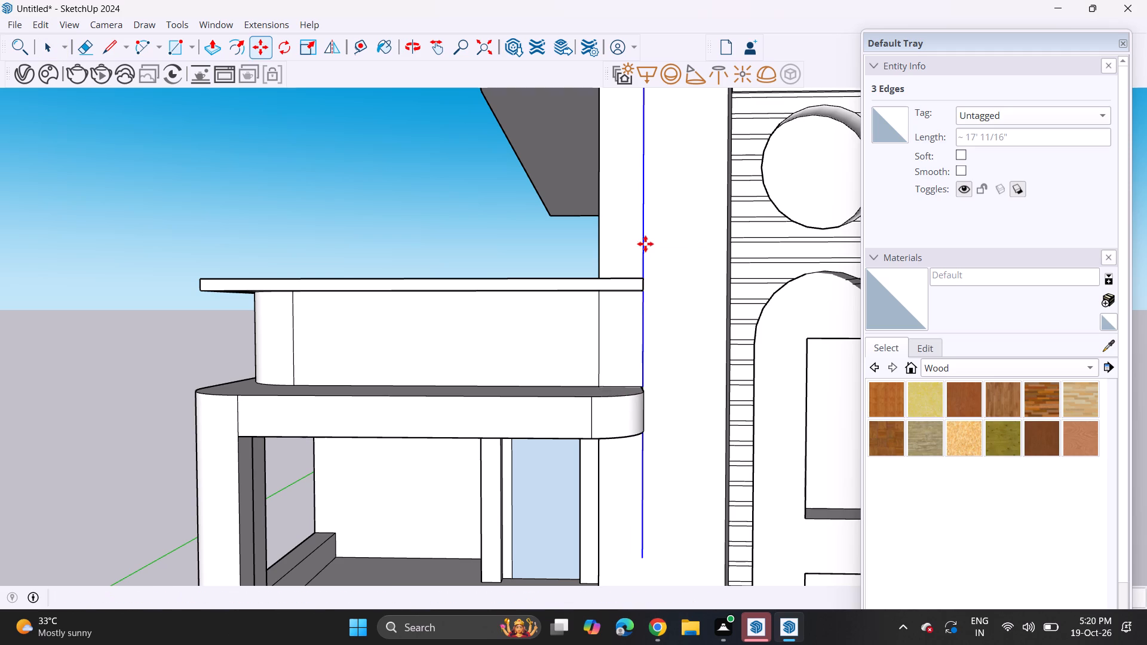
pyautogui.press('space')
pyautogui.click(658, 274)
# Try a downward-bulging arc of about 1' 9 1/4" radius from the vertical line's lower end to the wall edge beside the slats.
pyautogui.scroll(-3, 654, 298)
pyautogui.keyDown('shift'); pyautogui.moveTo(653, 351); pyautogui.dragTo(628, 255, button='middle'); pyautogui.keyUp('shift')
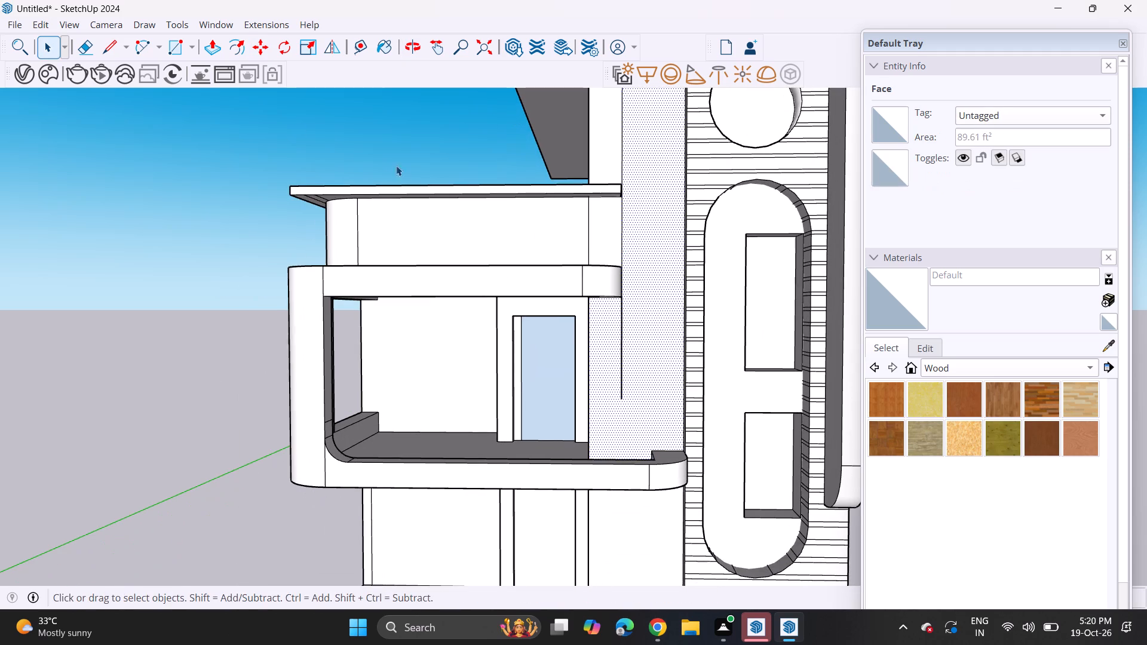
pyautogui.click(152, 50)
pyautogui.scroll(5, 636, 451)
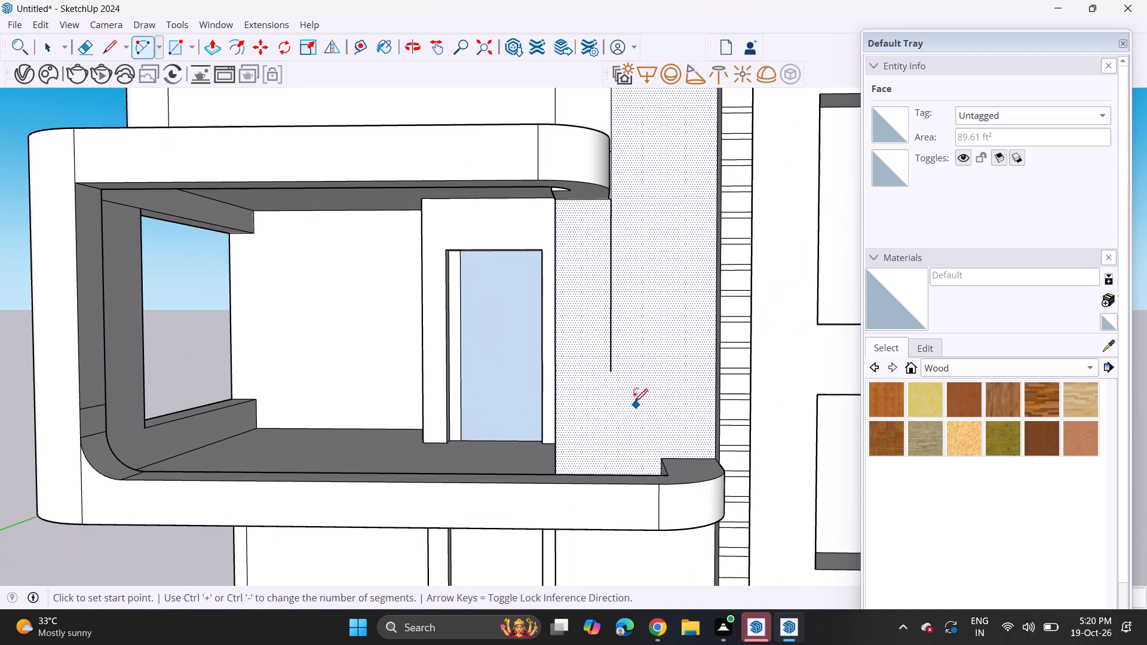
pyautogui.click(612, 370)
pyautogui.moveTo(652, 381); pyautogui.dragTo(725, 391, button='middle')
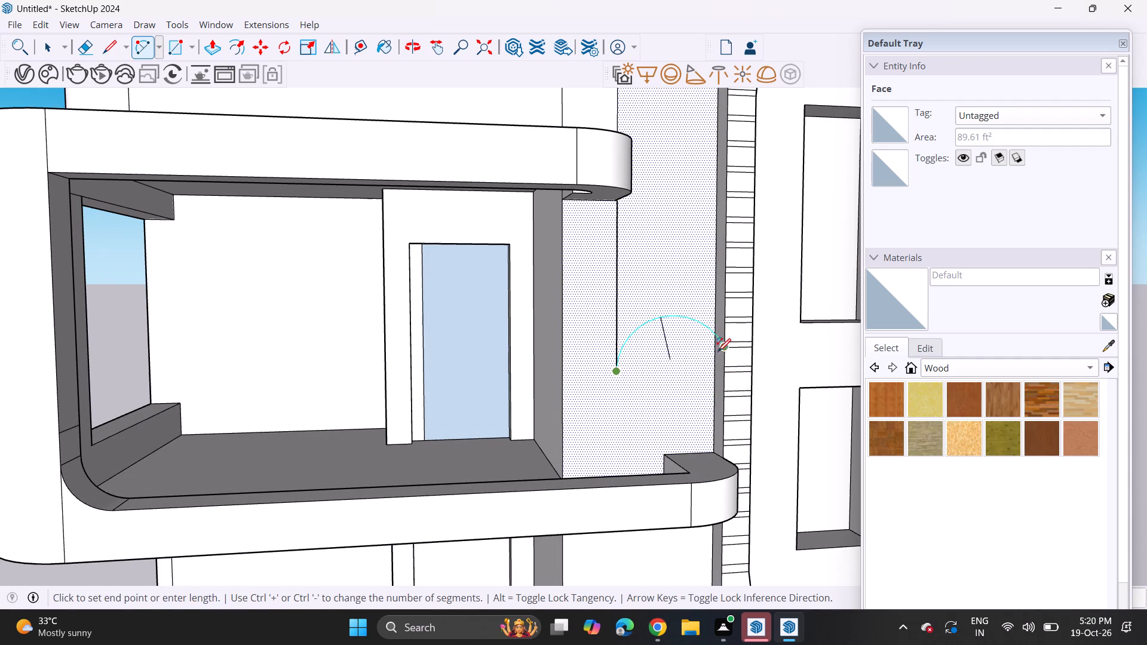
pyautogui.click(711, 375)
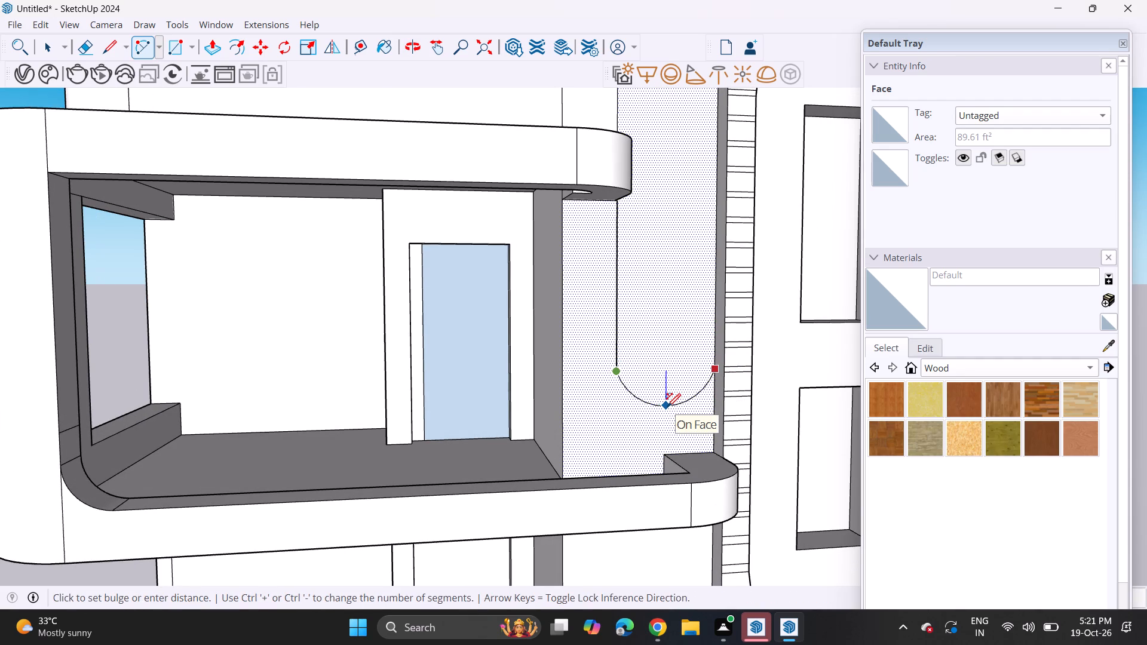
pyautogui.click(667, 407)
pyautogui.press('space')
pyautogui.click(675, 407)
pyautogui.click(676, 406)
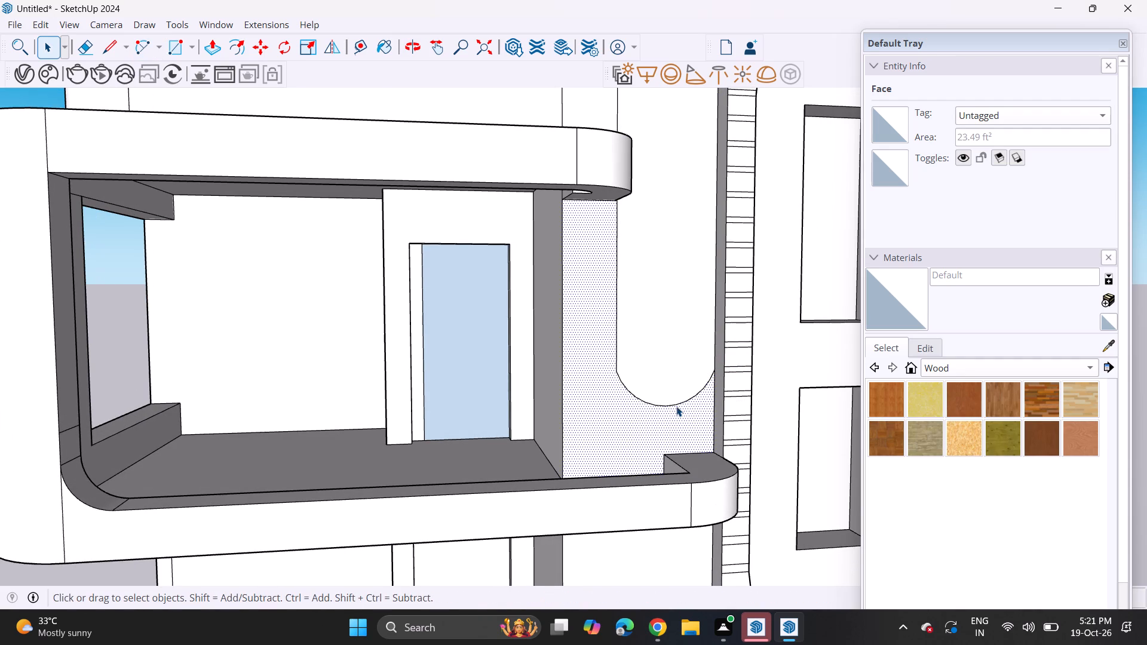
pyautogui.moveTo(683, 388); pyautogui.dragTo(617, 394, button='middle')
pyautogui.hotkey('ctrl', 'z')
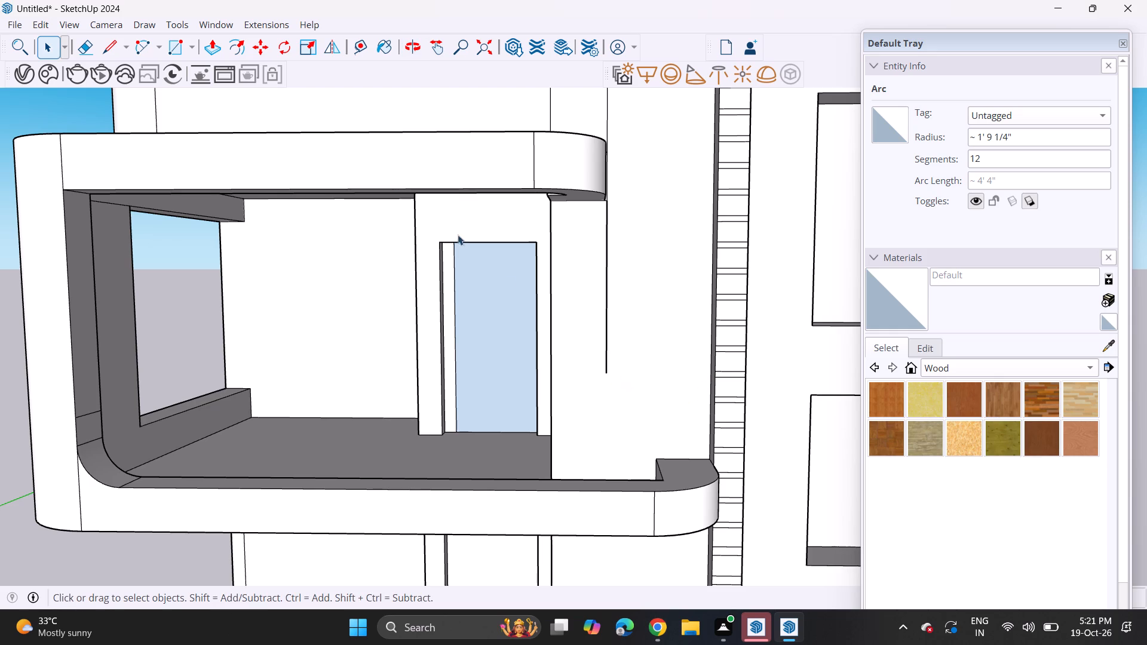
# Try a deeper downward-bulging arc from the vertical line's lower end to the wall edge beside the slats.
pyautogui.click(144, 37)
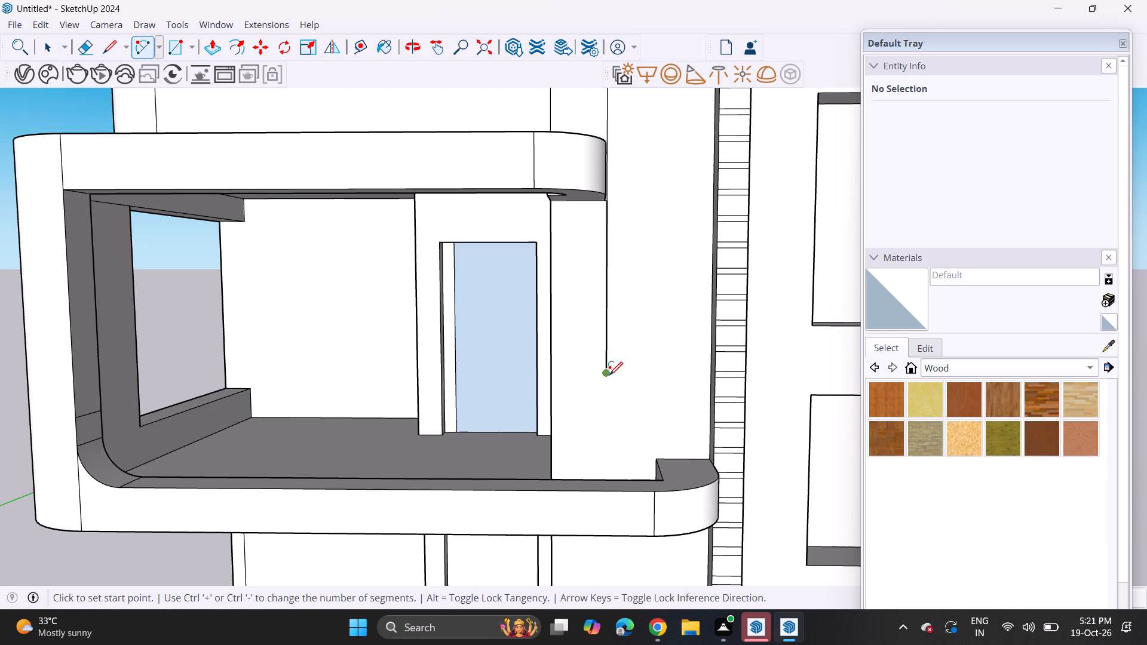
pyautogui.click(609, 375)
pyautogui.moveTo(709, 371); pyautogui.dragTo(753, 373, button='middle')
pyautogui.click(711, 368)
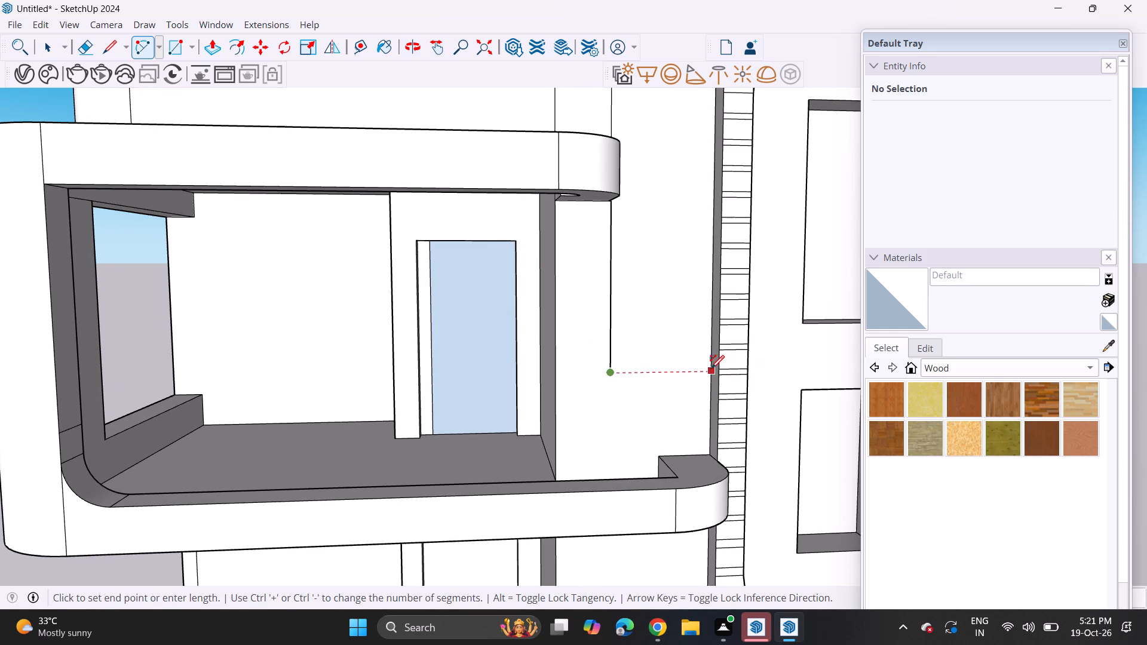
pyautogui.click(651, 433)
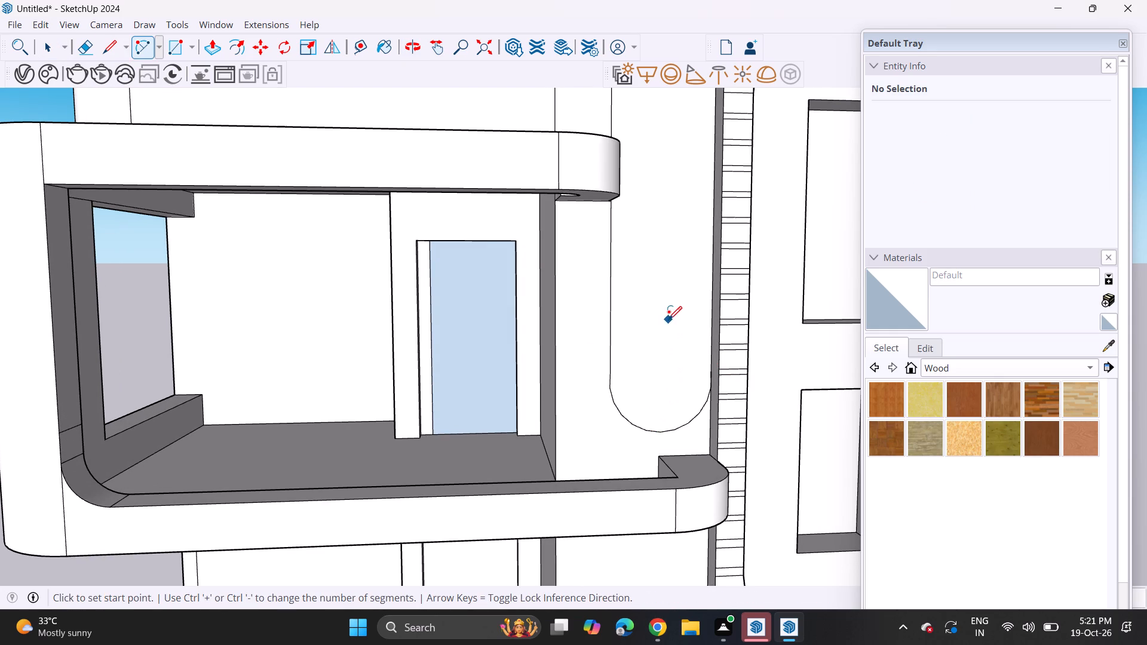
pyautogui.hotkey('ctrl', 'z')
# Draw a semicircular arc of about 1' 8" radius from the vertical line's lower end across to the wall edge, bulging downward.
pyautogui.click(614, 375)
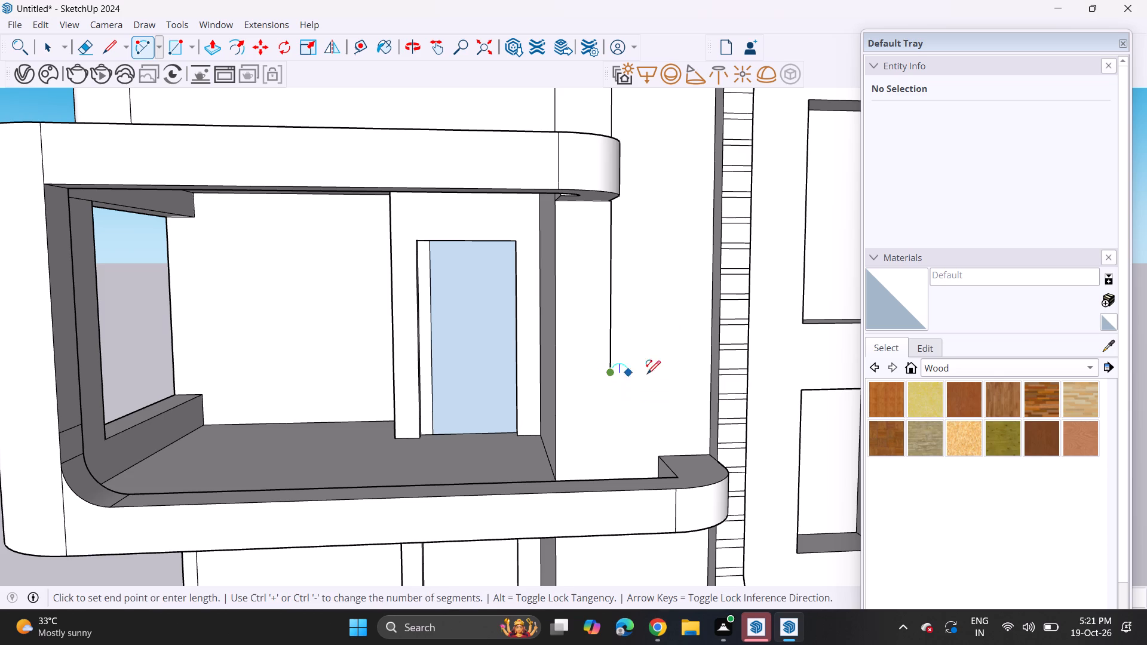
pyautogui.click(709, 369)
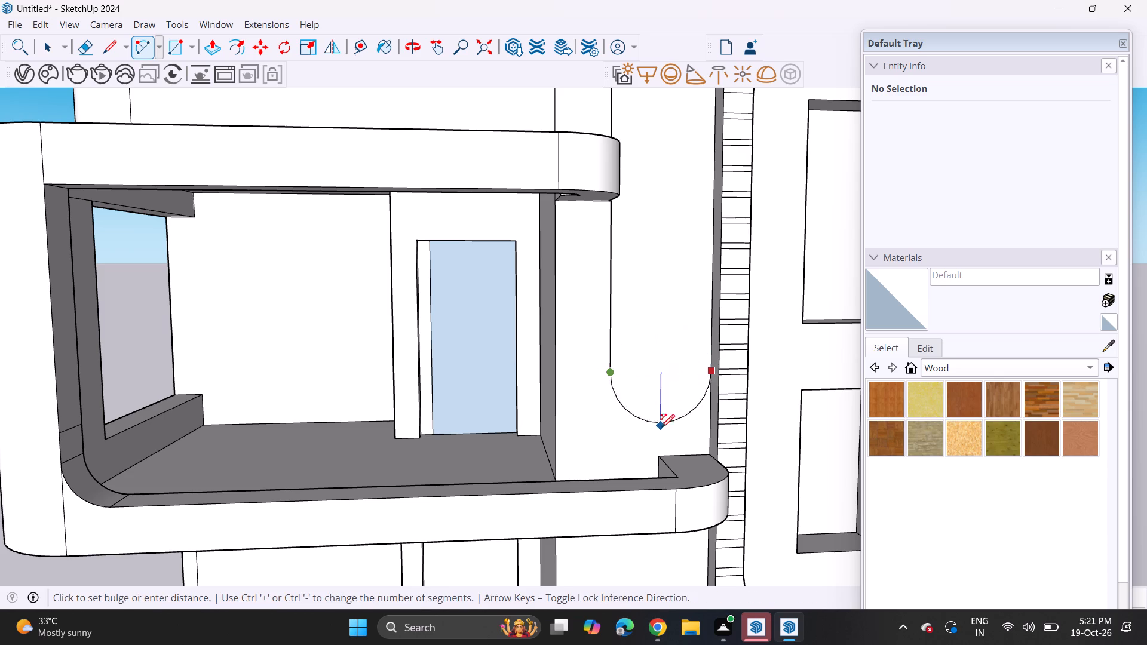
pyautogui.click(665, 425)
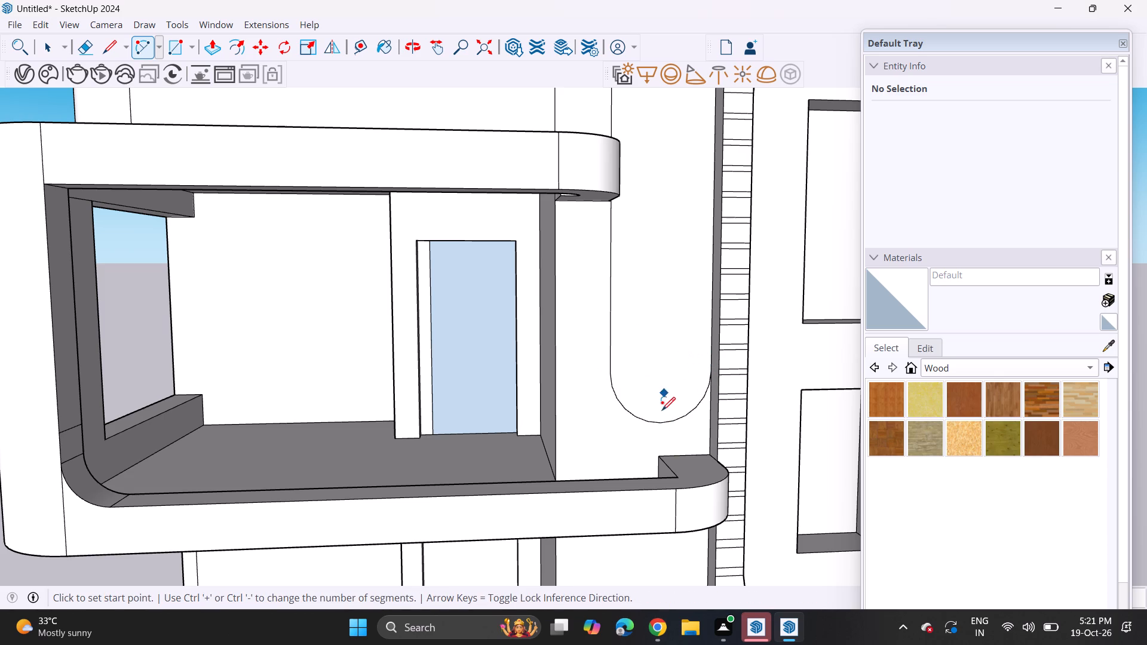
# Set the new arc at the wall strip's rounded bottom to 60 segments.
pyautogui.press('space')
pyautogui.click(662, 416)
pyautogui.click(665, 423)
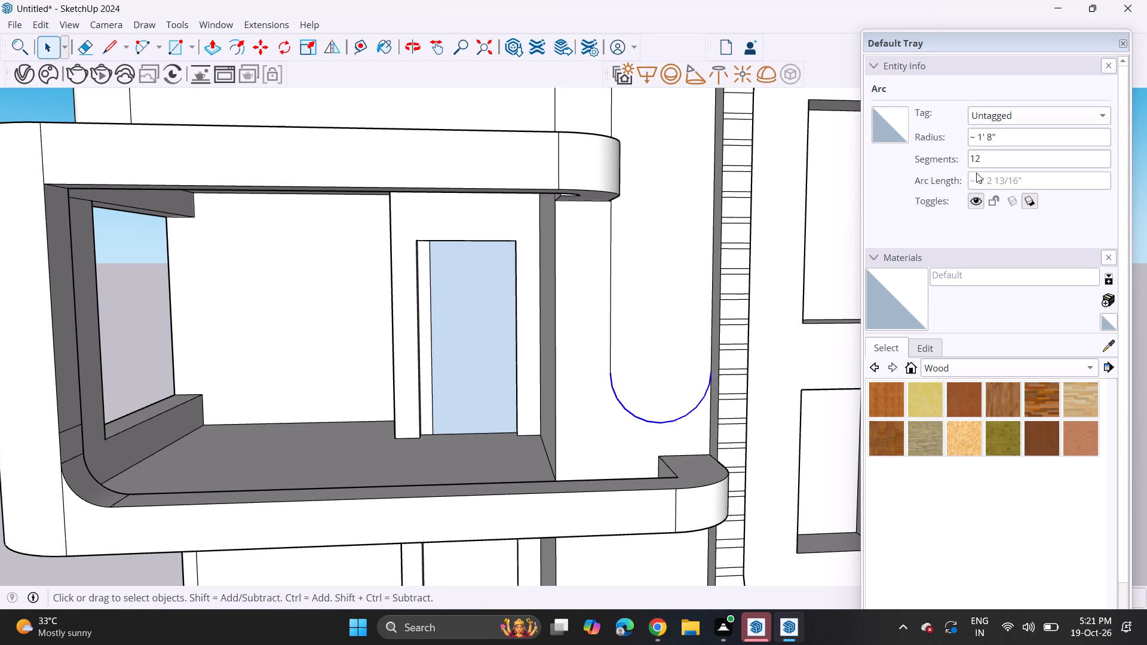
pyautogui.click(987, 158)
pyautogui.press('BackSpace')
pyautogui.press('BackSpace')
pyautogui.press('BackSpace')
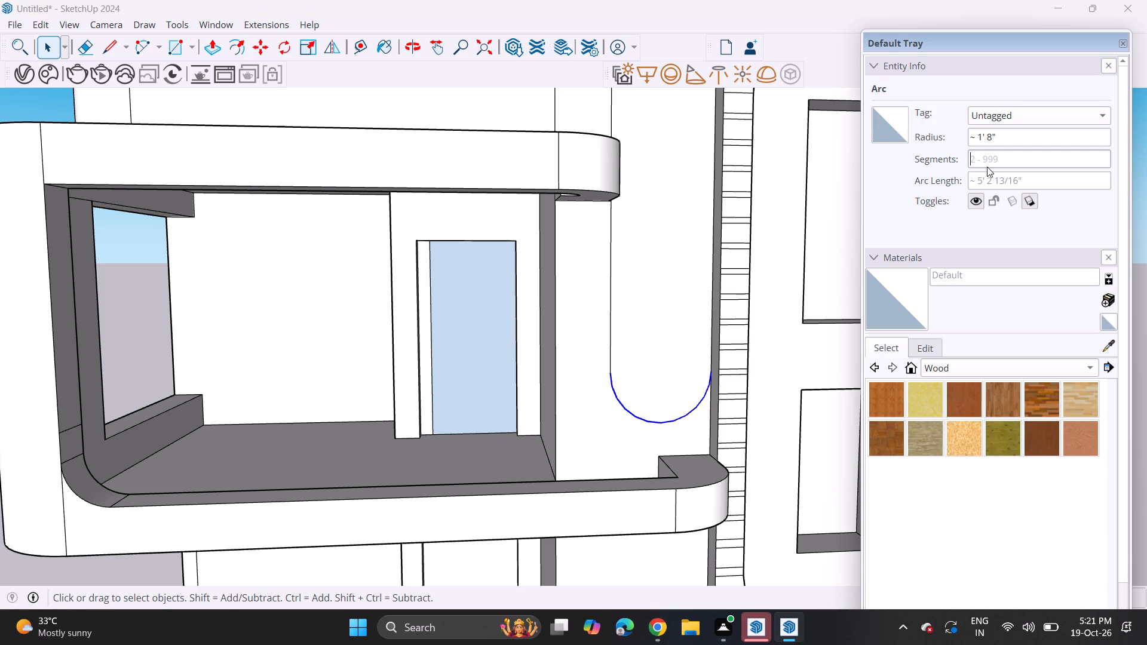
pyautogui.write('60')
pyautogui.press('Return')
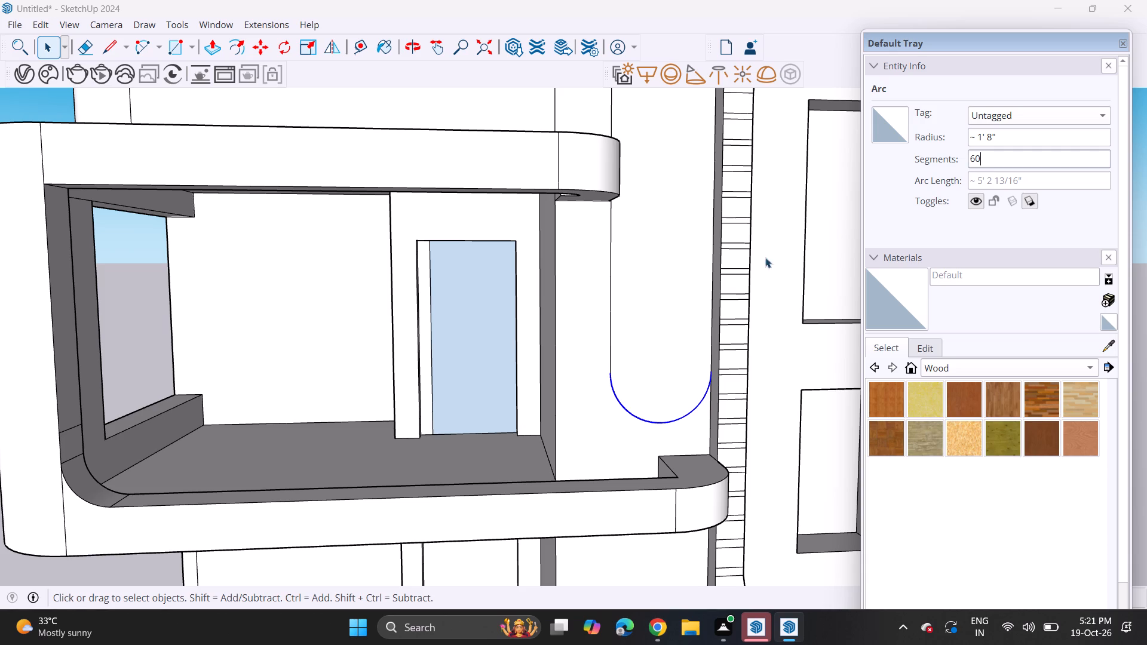
pyautogui.press('space')
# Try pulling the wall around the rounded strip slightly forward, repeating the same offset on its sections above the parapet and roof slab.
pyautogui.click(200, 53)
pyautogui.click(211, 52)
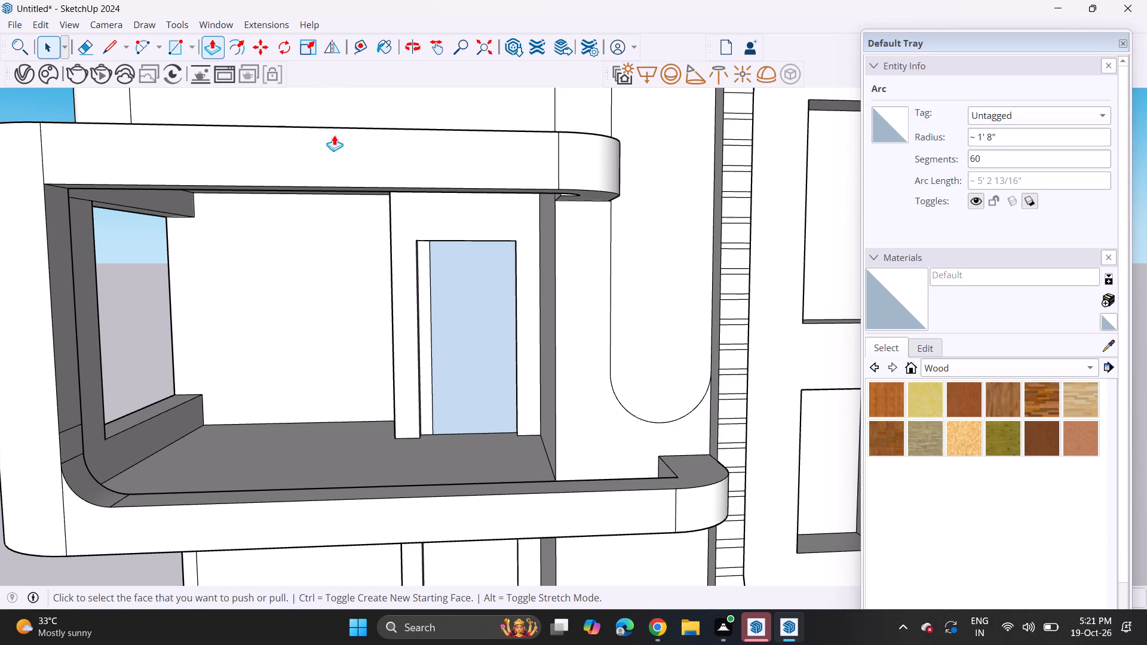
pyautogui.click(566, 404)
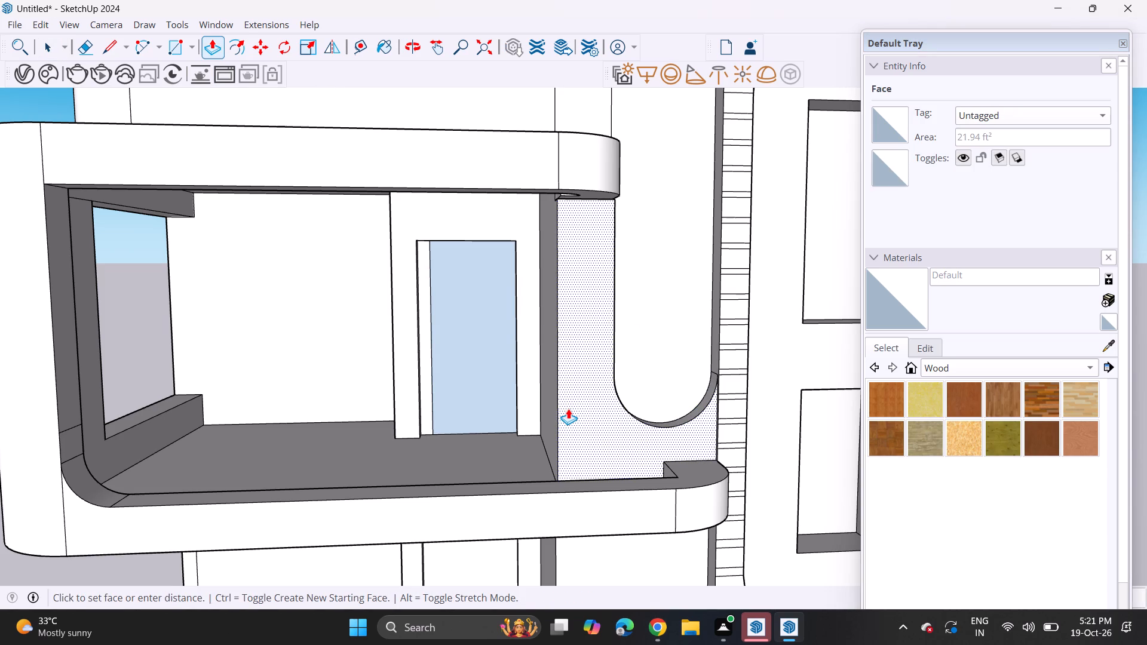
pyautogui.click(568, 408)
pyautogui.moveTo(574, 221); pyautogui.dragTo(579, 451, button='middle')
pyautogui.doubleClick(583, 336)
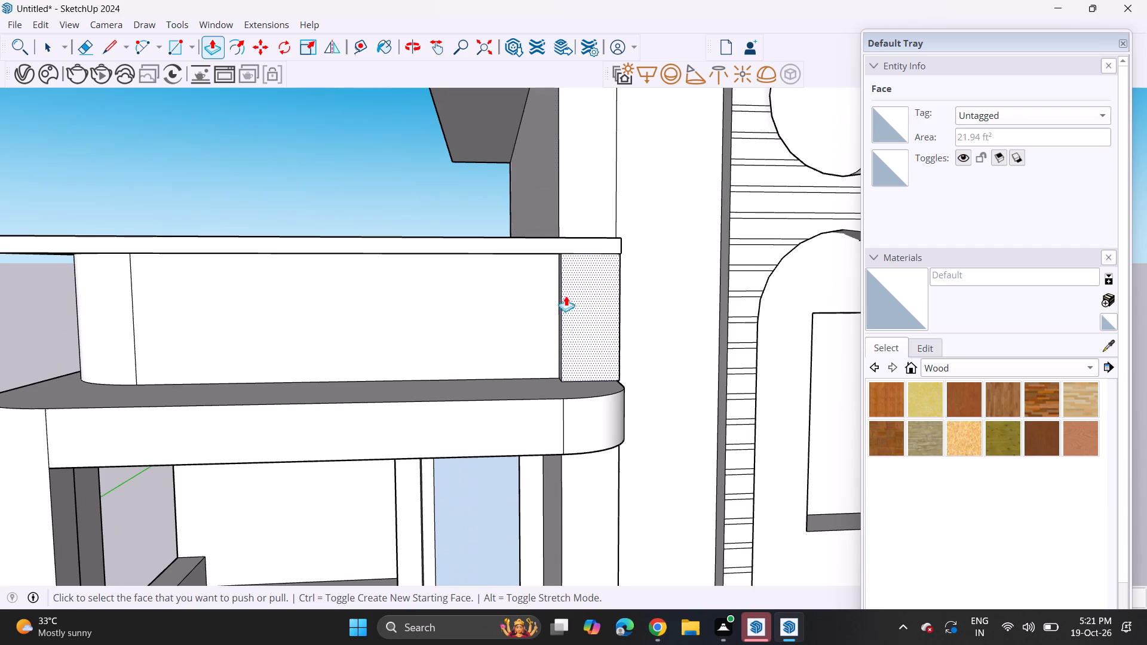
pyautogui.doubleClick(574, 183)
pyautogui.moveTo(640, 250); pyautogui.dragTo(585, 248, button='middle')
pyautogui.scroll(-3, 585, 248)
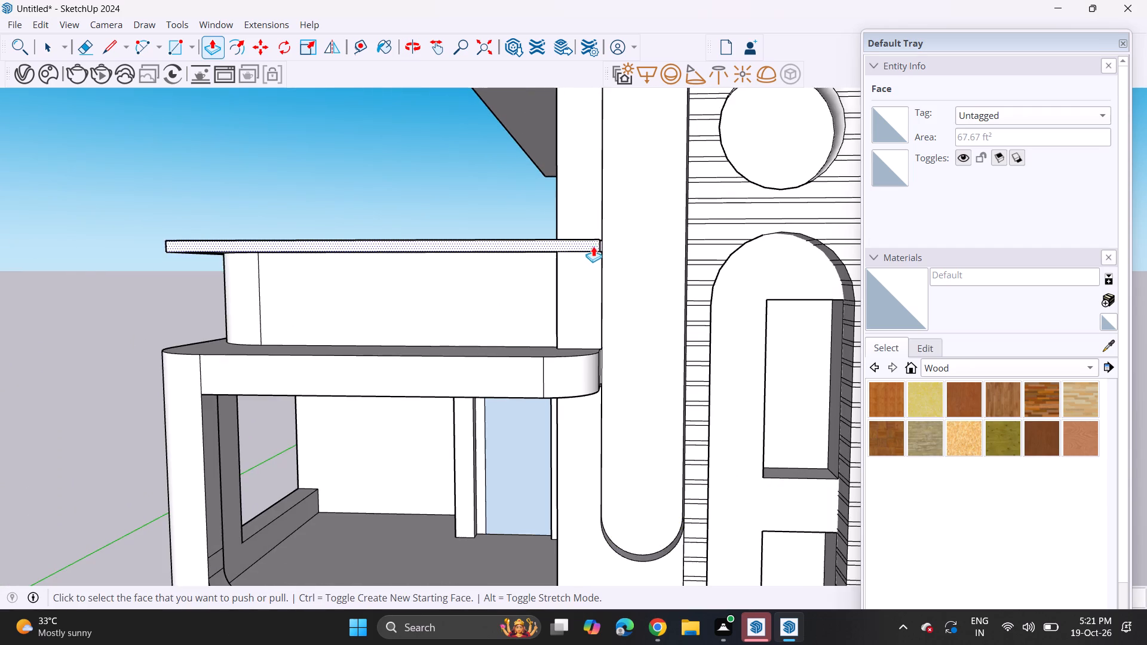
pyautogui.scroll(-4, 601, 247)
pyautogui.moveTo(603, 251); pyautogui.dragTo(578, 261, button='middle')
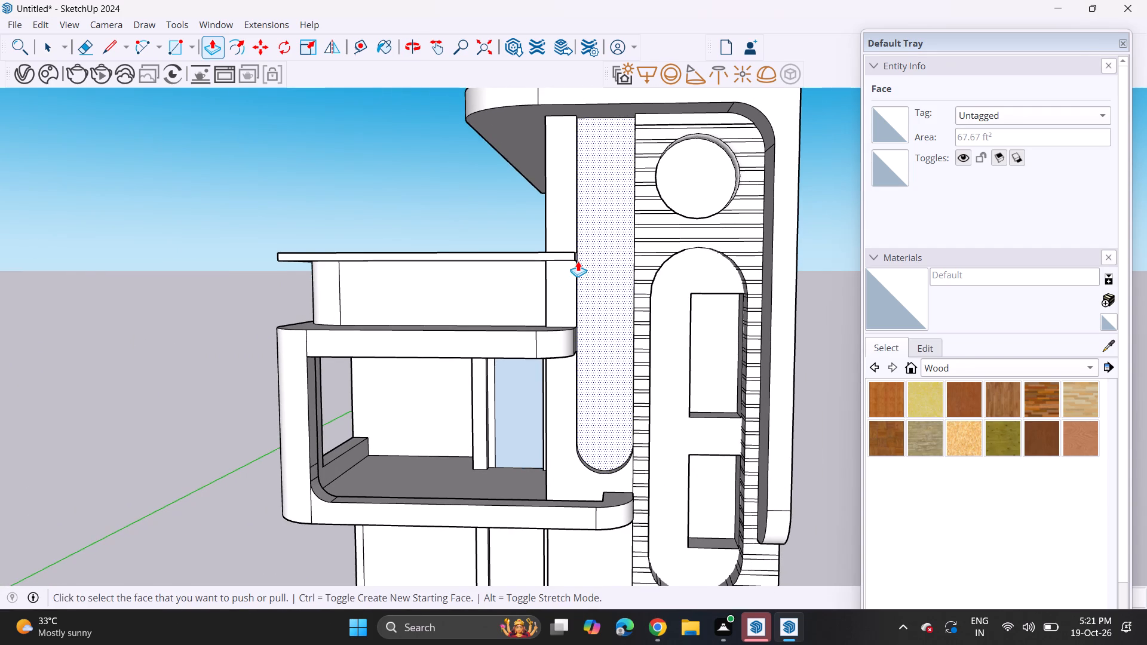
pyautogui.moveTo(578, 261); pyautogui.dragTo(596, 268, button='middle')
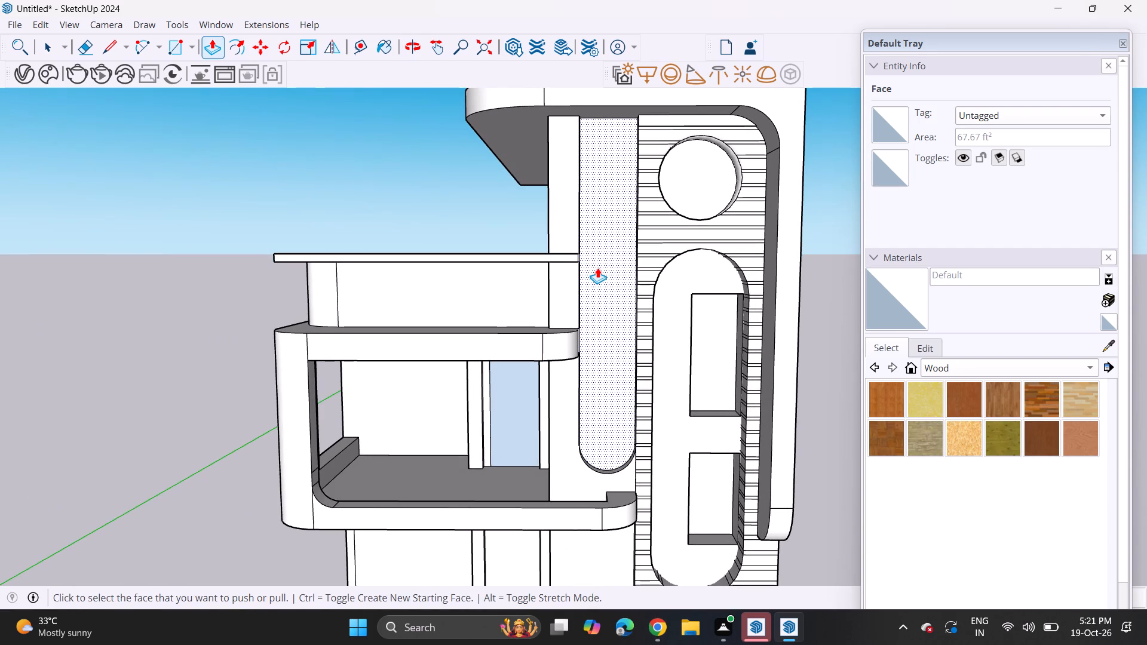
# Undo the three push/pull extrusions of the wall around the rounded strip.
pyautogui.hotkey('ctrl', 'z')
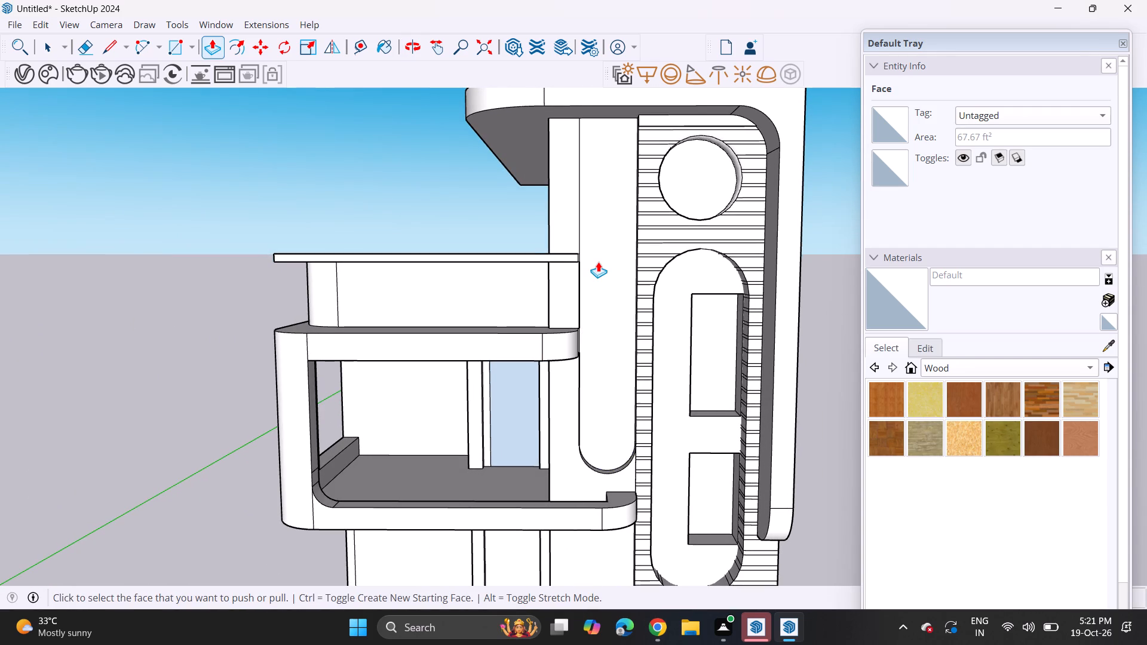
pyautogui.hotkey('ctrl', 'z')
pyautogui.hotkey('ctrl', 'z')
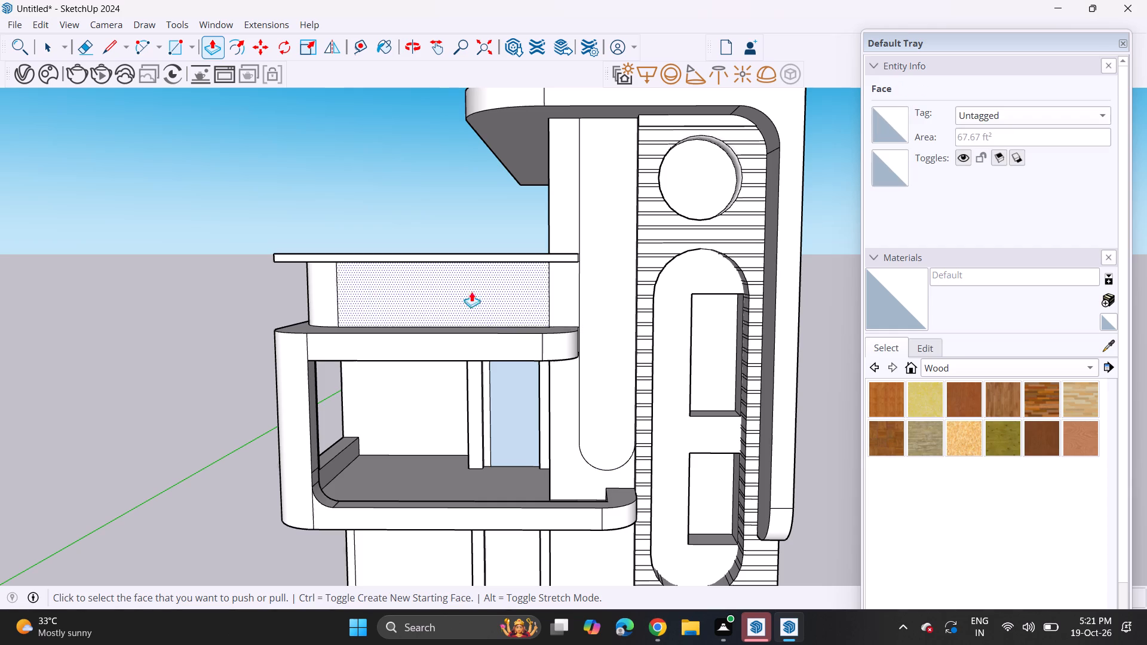
# Draw a rectangle of about 19 ft² across the rounded strip, from just below the roof slab to below the balcony's upper band.
pyautogui.click(170, 40)
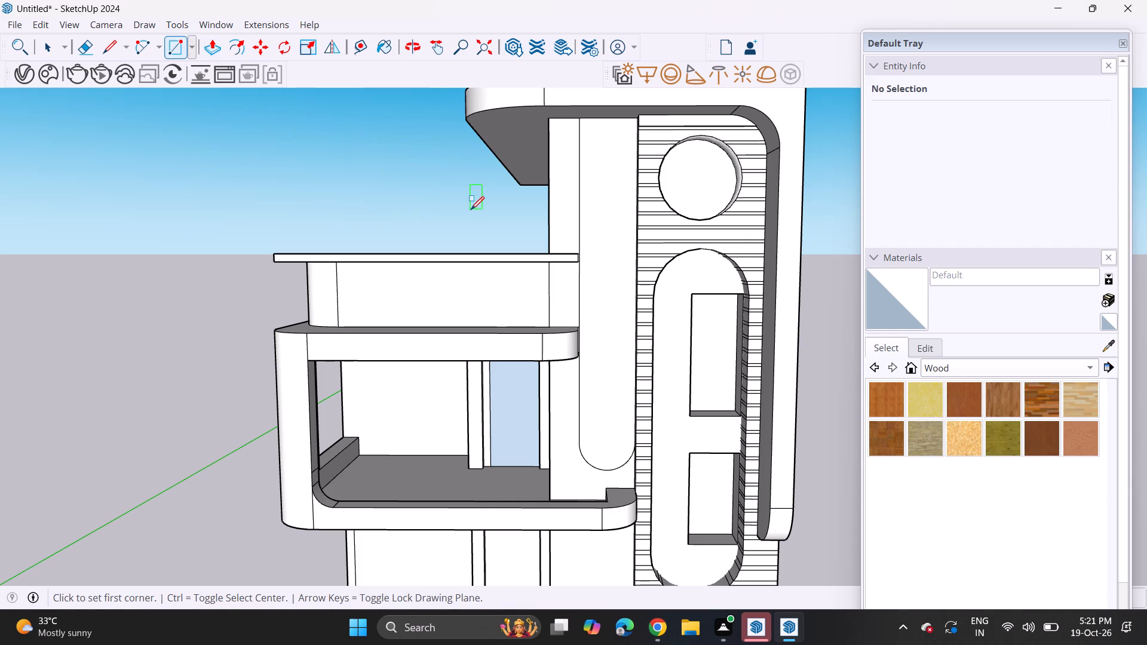
pyautogui.scroll(3, 472, 210)
pyautogui.moveTo(641, 292); pyautogui.dragTo(618, 256, button='middle')
pyautogui.scroll(1, 618, 256)
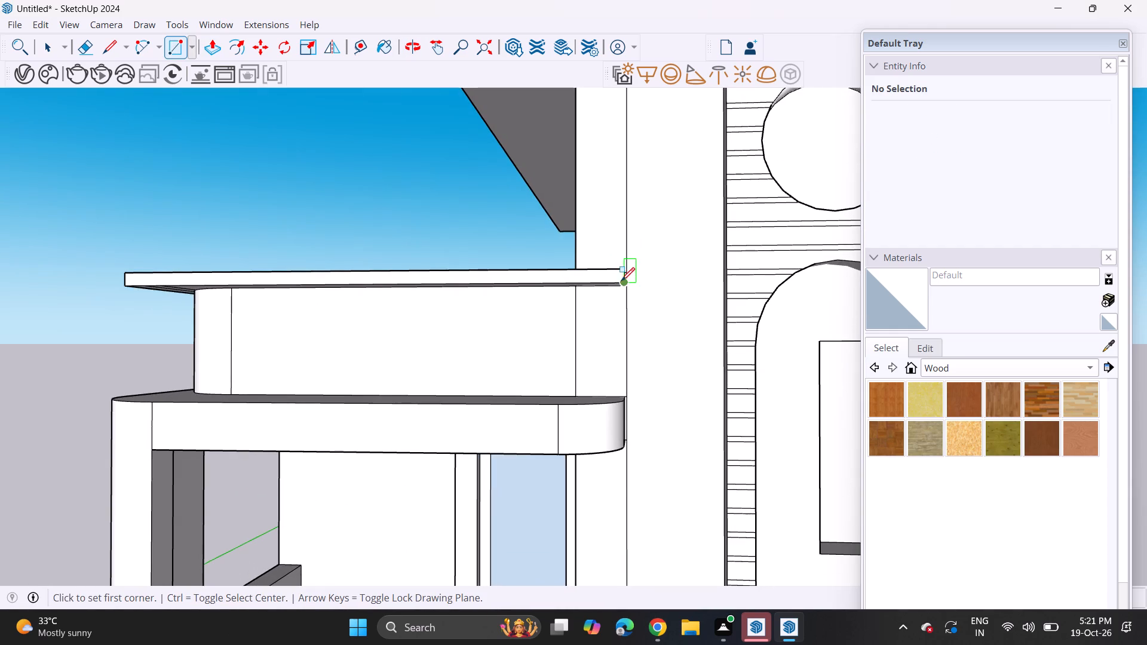
pyautogui.scroll(2, 622, 290)
pyautogui.click(628, 311)
pyautogui.scroll(-2, 680, 479)
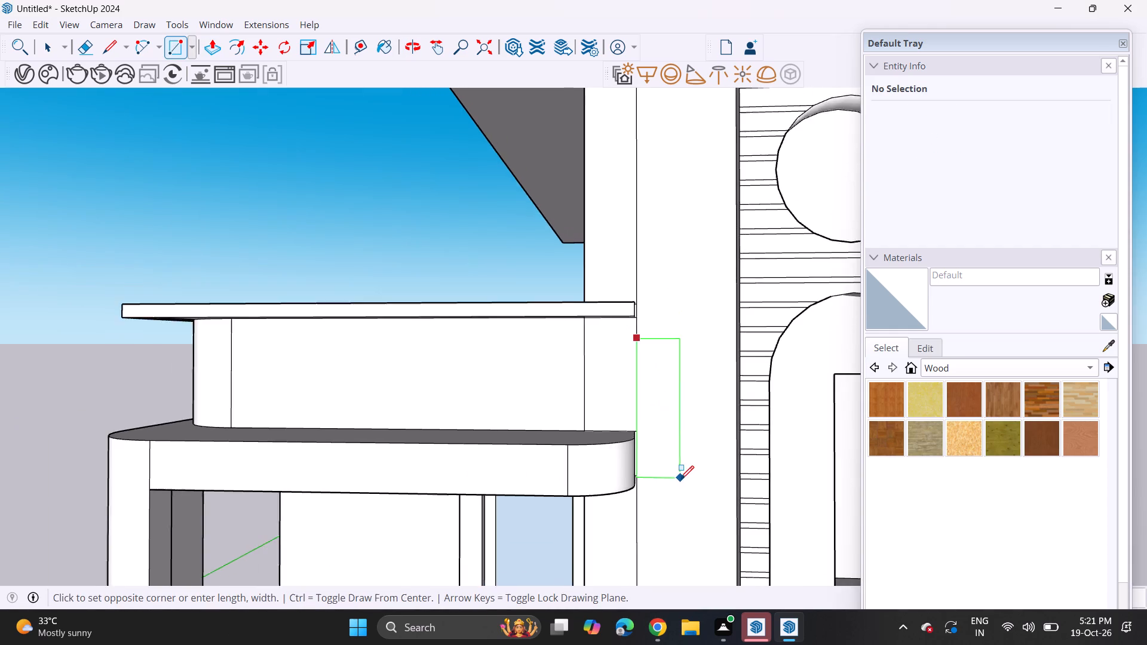
pyautogui.moveTo(680, 479); pyautogui.dragTo(597, 324, button='middle')
pyautogui.moveTo(597, 327); pyautogui.dragTo(673, 353, button='middle')
pyautogui.scroll(5, 676, 359)
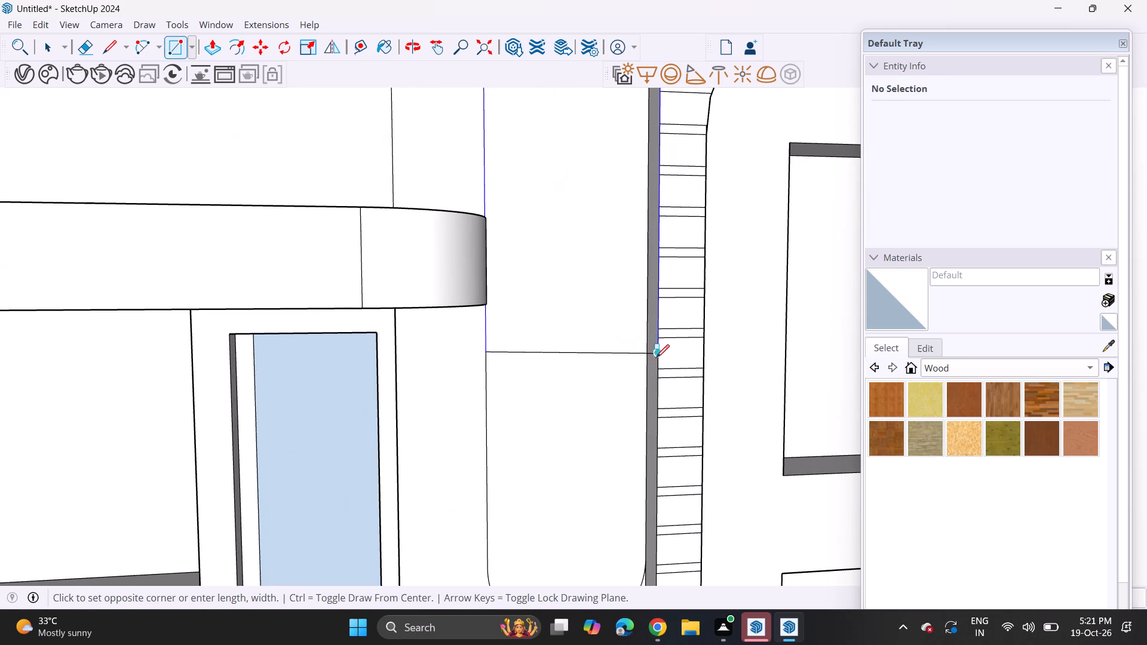
pyautogui.click(647, 354)
# Push the new rectangular section of the strip slightly back into the wall.
pyautogui.keyDown('shift'); pyautogui.moveTo(487, 261); pyautogui.dragTo(517, 419, button='middle'); pyautogui.keyUp('shift')
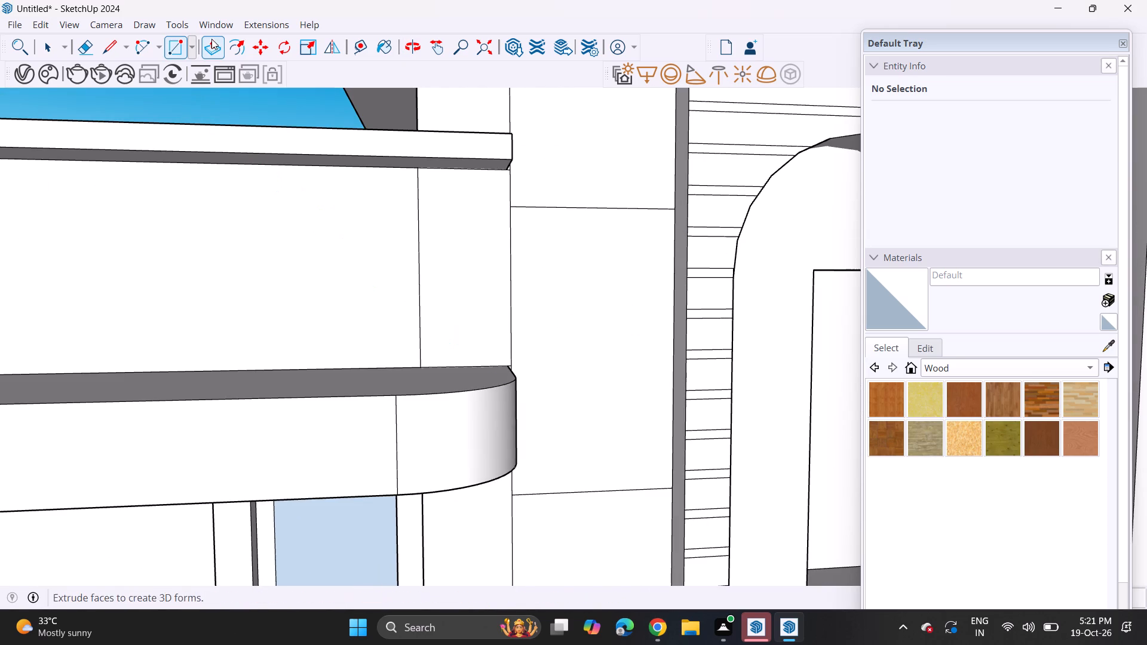
pyautogui.click(211, 39)
pyautogui.click(572, 401)
pyautogui.click(561, 383)
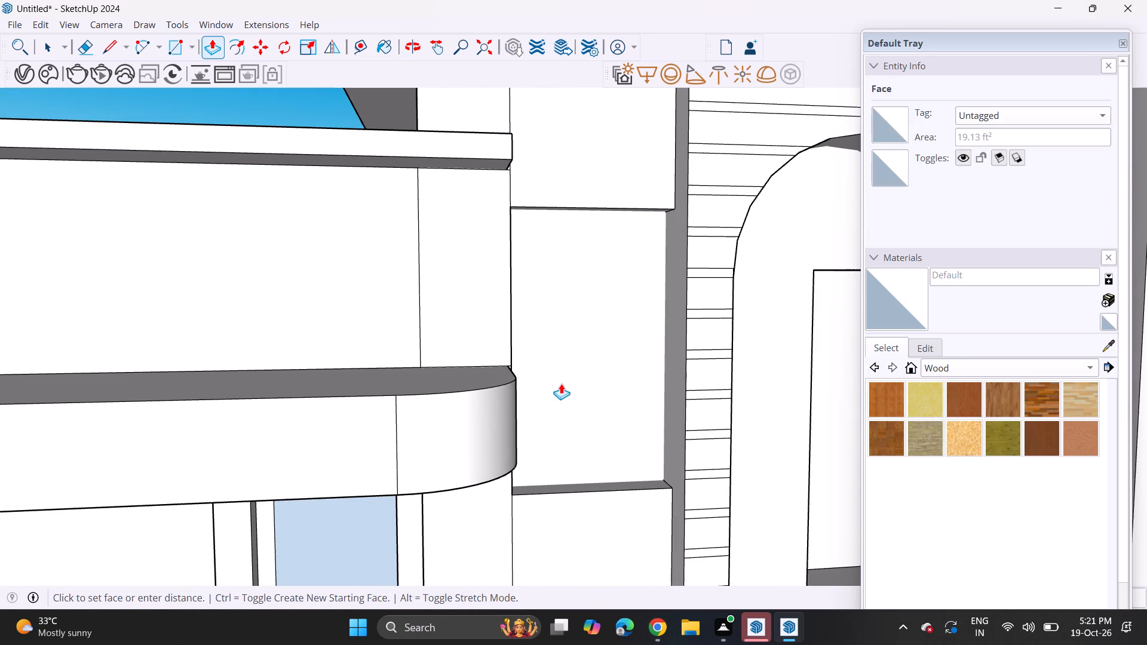
pyautogui.click(584, 420)
pyautogui.press('Escape')
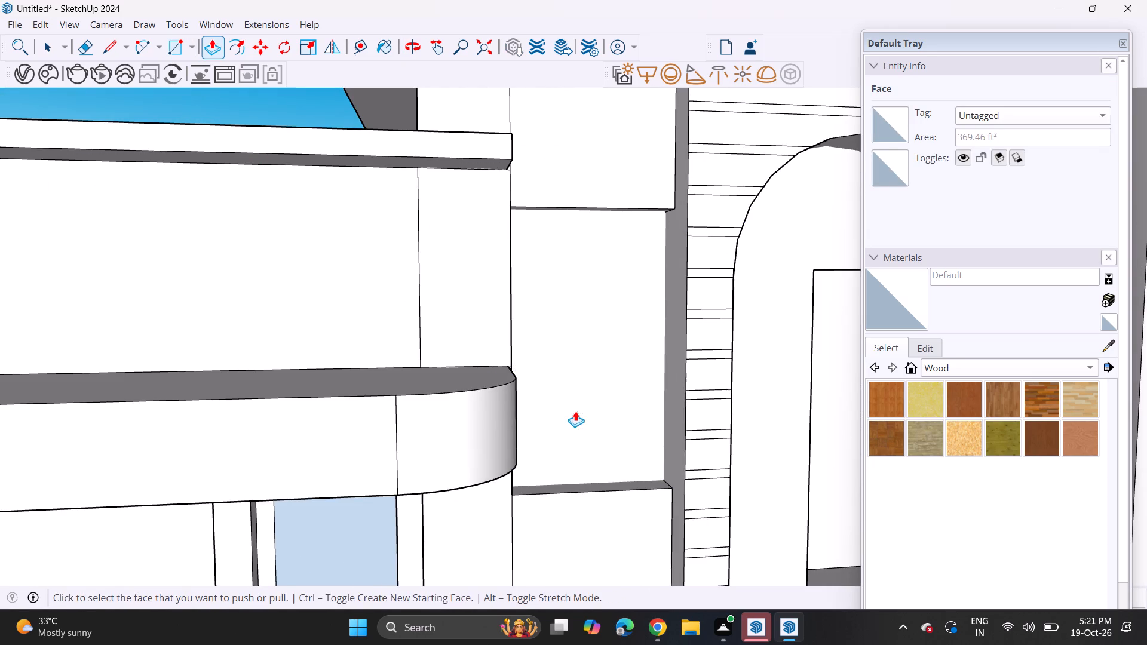
pyautogui.press('space')
pyautogui.click(314, 120)
# Push the strip's lower round-bottomed section slightly back into the wall.
pyautogui.scroll(-4, 480, 312)
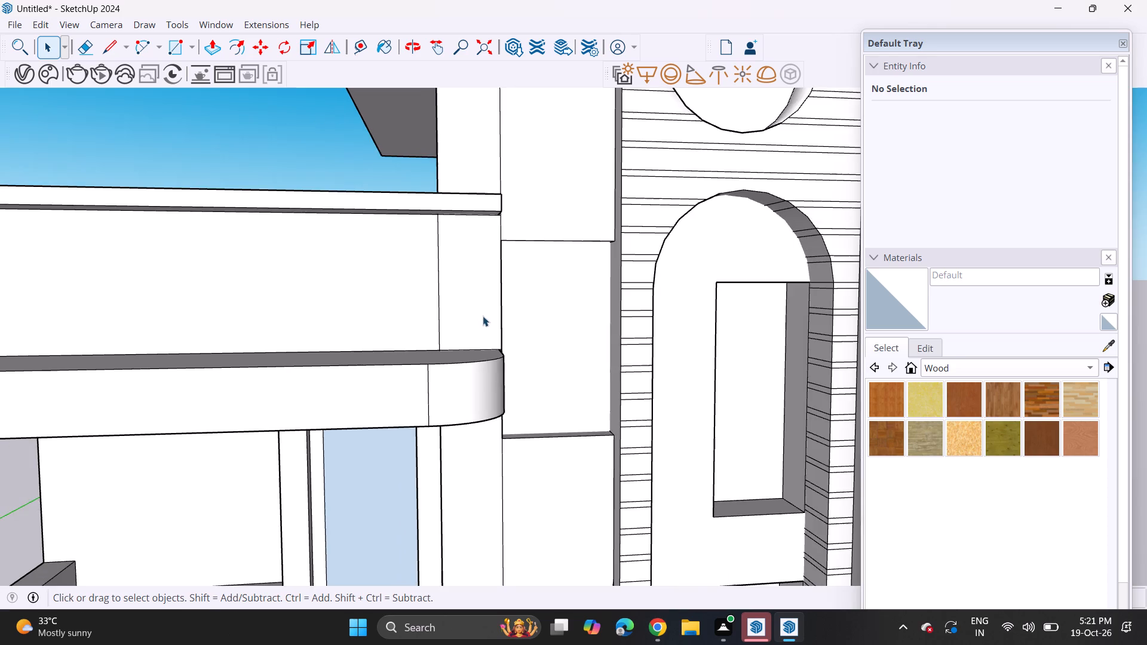
pyautogui.moveTo(505, 363); pyautogui.dragTo(488, 349, button='middle')
pyautogui.scroll(-8, 486, 353)
pyautogui.moveTo(514, 385); pyautogui.dragTo(587, 408, button='middle')
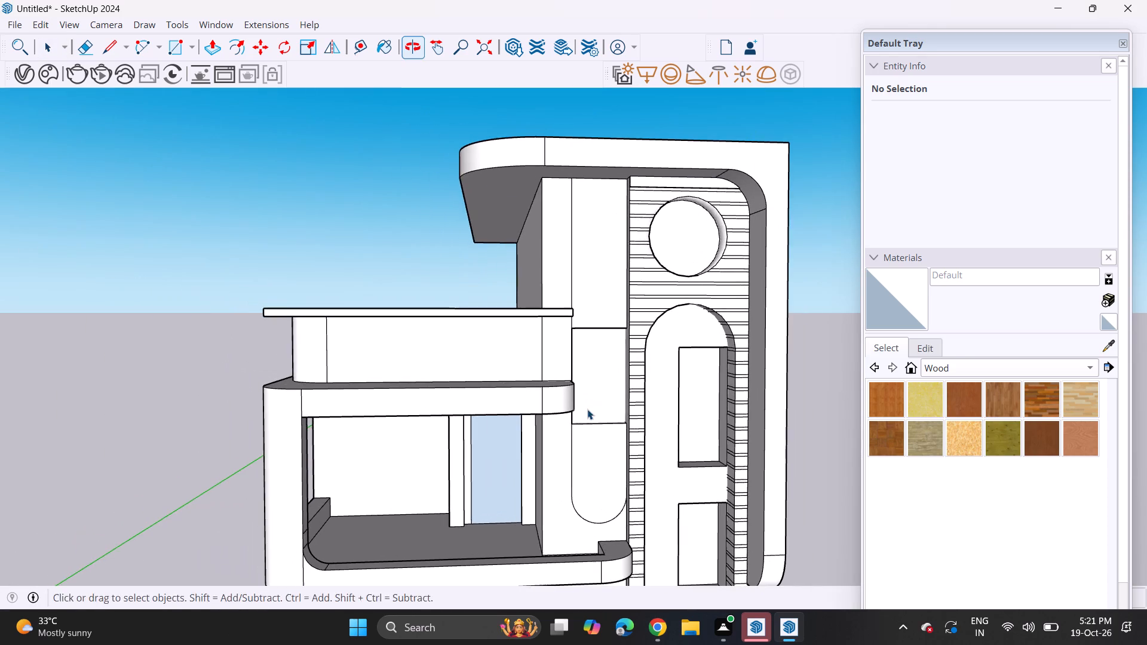
pyautogui.moveTo(586, 410); pyautogui.dragTo(567, 413, button='middle')
pyautogui.scroll(5, 593, 510)
pyautogui.click(204, 57)
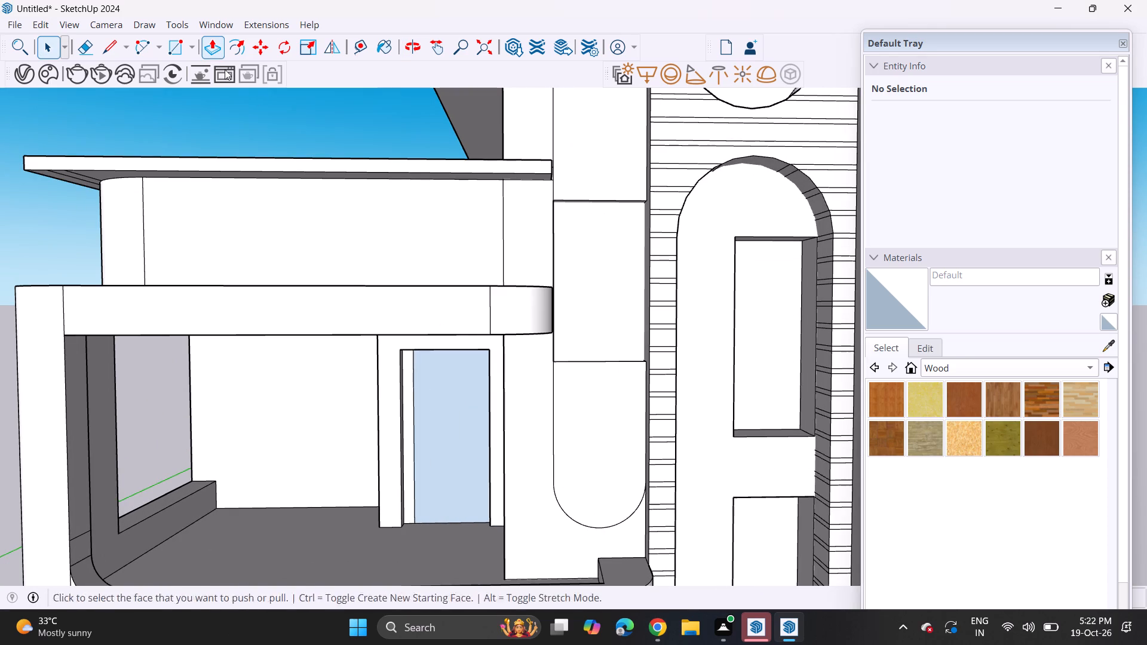
pyautogui.click(582, 453)
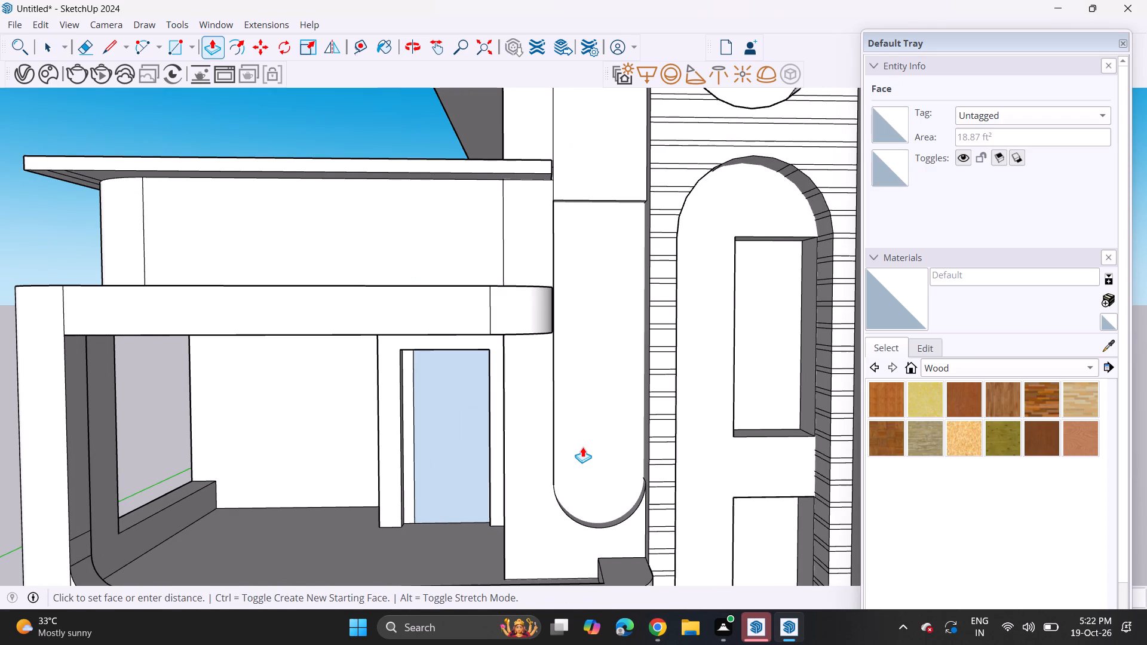
pyautogui.moveTo(584, 449); pyautogui.dragTo(672, 502, button='middle')
pyautogui.scroll(10, 654, 490)
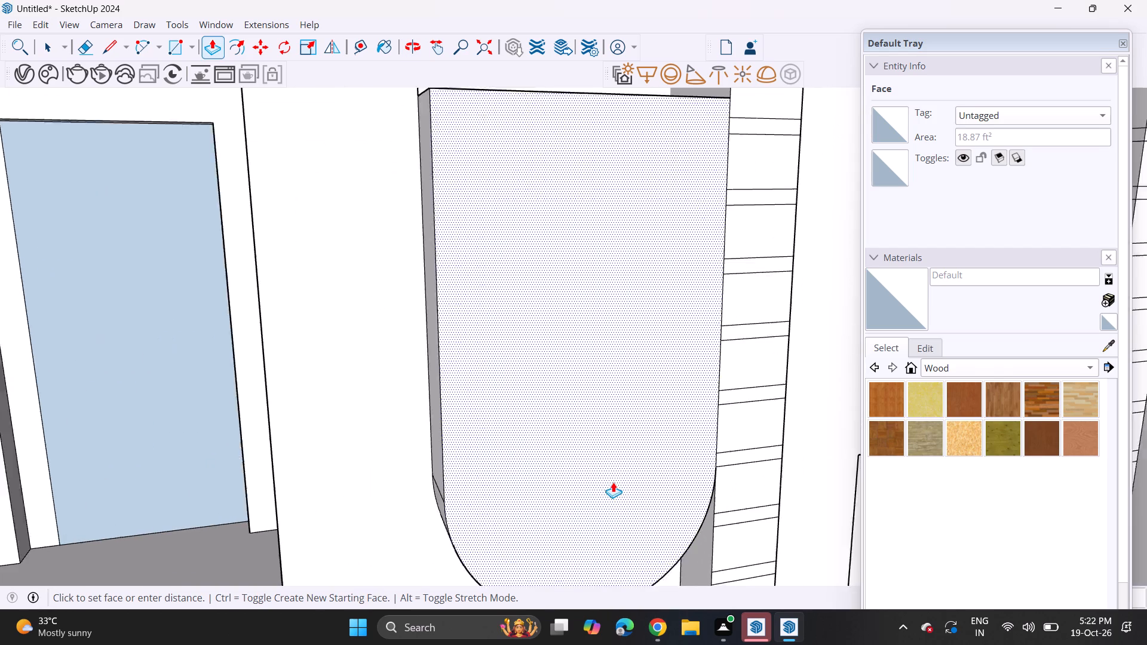
pyautogui.scroll(2, 613, 482)
pyautogui.scroll(-5, 566, 439)
pyautogui.press('Escape')
pyautogui.click(573, 451)
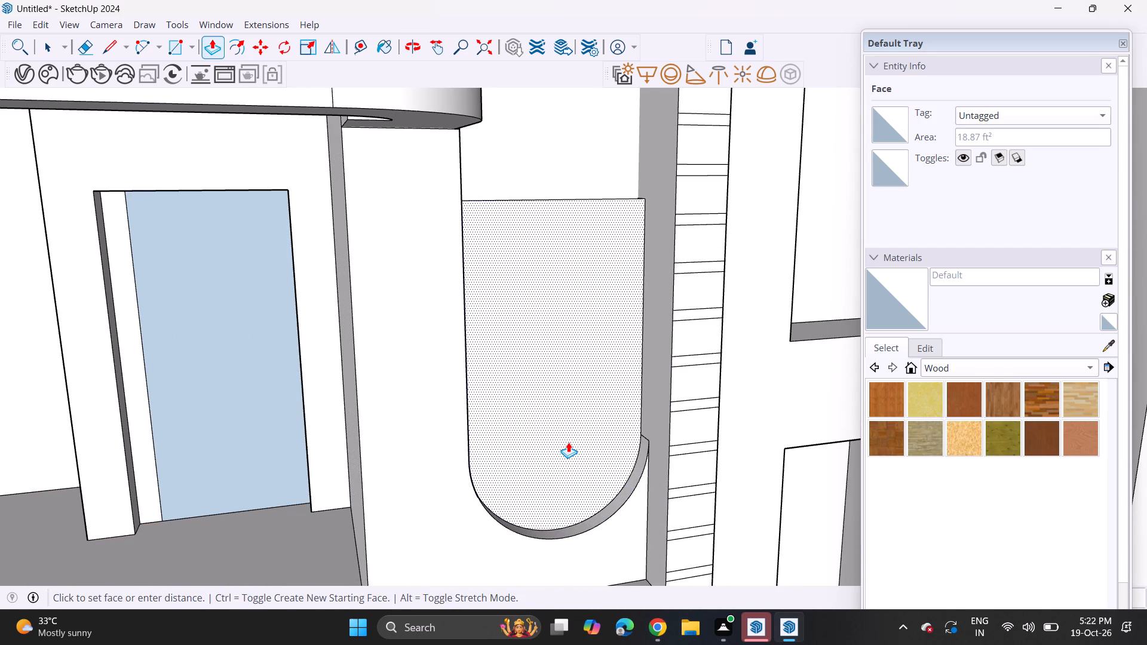
pyautogui.click(568, 442)
pyautogui.moveTo(595, 437); pyautogui.dragTo(523, 388, button='middle')
pyautogui.scroll(-9, 512, 385)
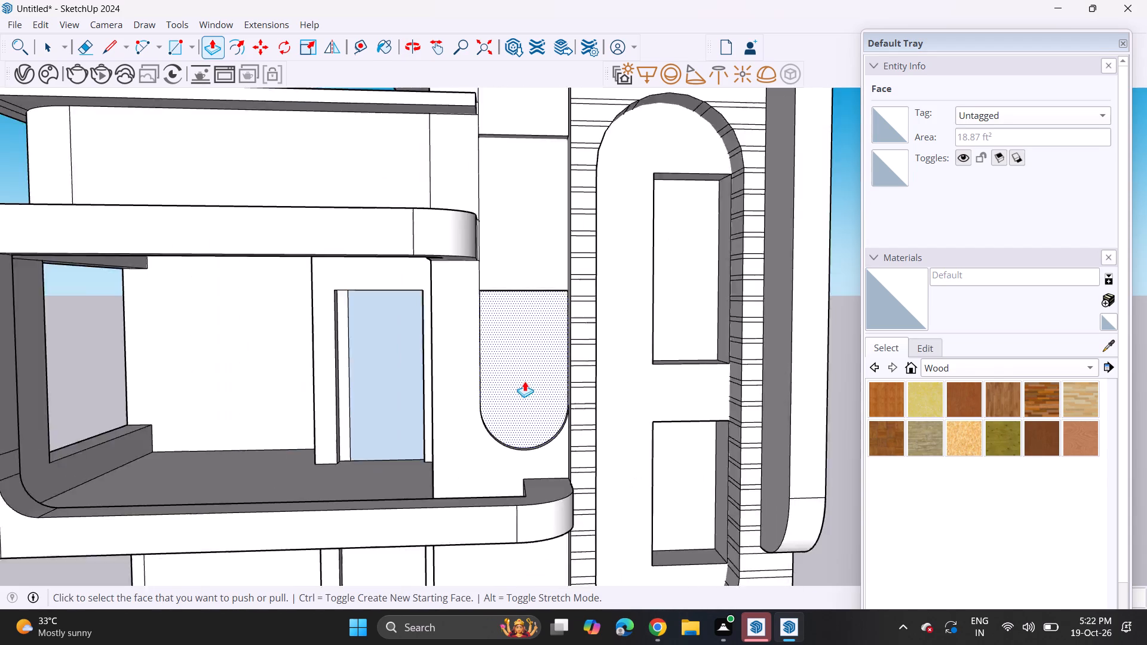
pyautogui.keyDown('shift'); pyautogui.moveTo(529, 388); pyautogui.dragTo(645, 428, button='middle'); pyautogui.keyUp('shift')
pyautogui.moveTo(590, 426); pyautogui.dragTo(568, 417, button='middle')
pyautogui.scroll(-9, 560, 408)
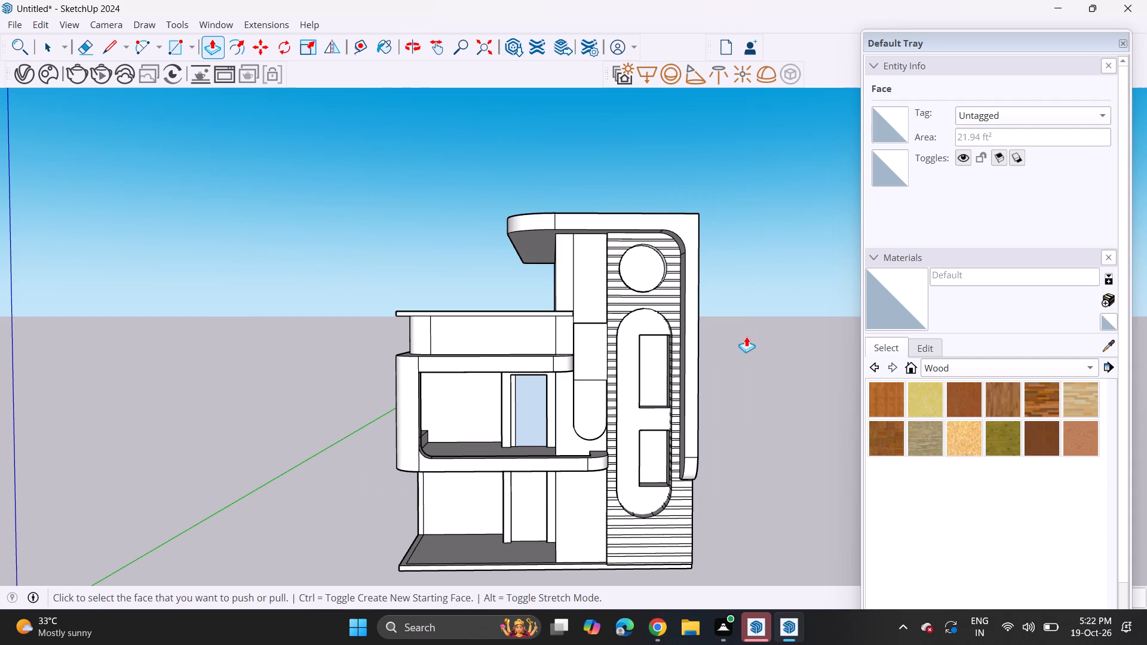
pyautogui.press('space')
pyautogui.click(745, 340)
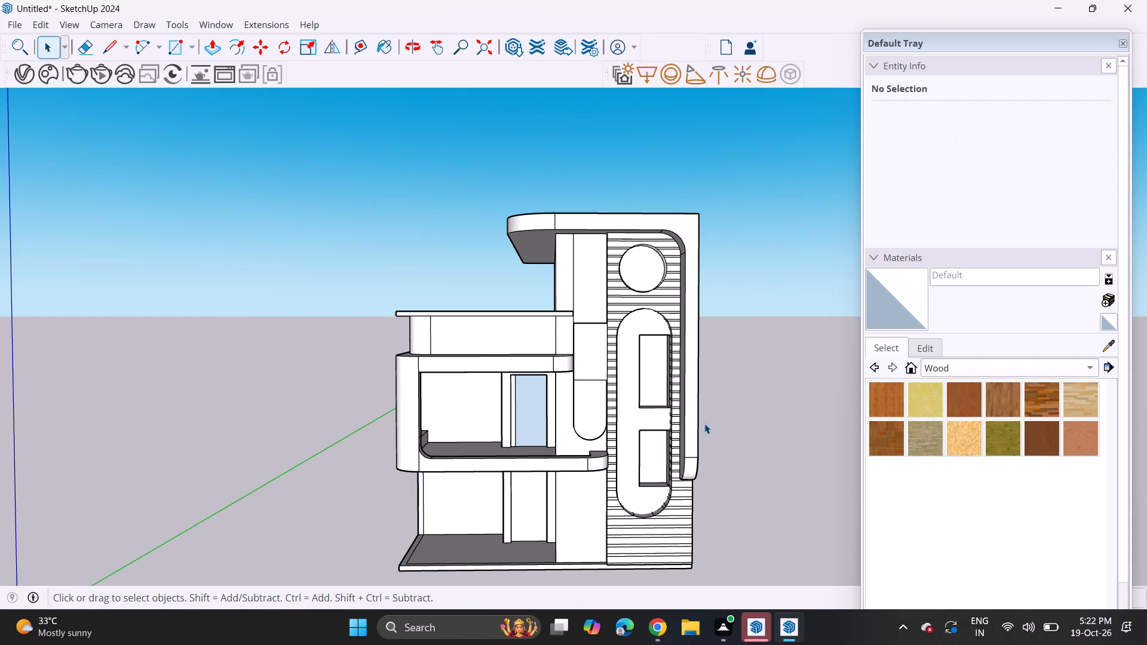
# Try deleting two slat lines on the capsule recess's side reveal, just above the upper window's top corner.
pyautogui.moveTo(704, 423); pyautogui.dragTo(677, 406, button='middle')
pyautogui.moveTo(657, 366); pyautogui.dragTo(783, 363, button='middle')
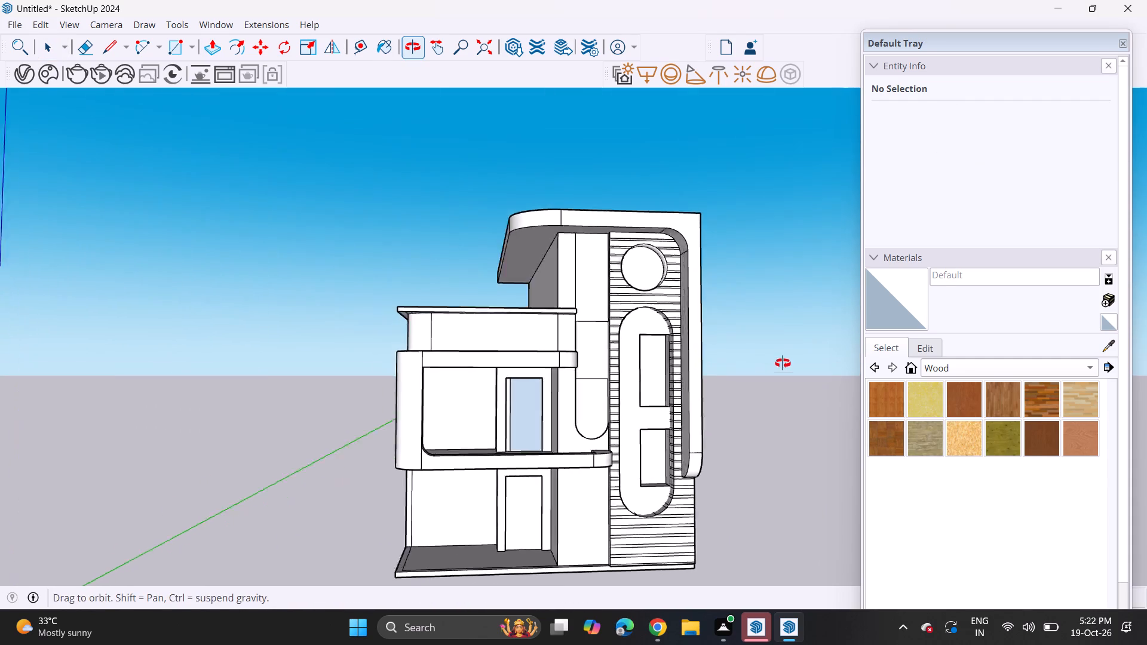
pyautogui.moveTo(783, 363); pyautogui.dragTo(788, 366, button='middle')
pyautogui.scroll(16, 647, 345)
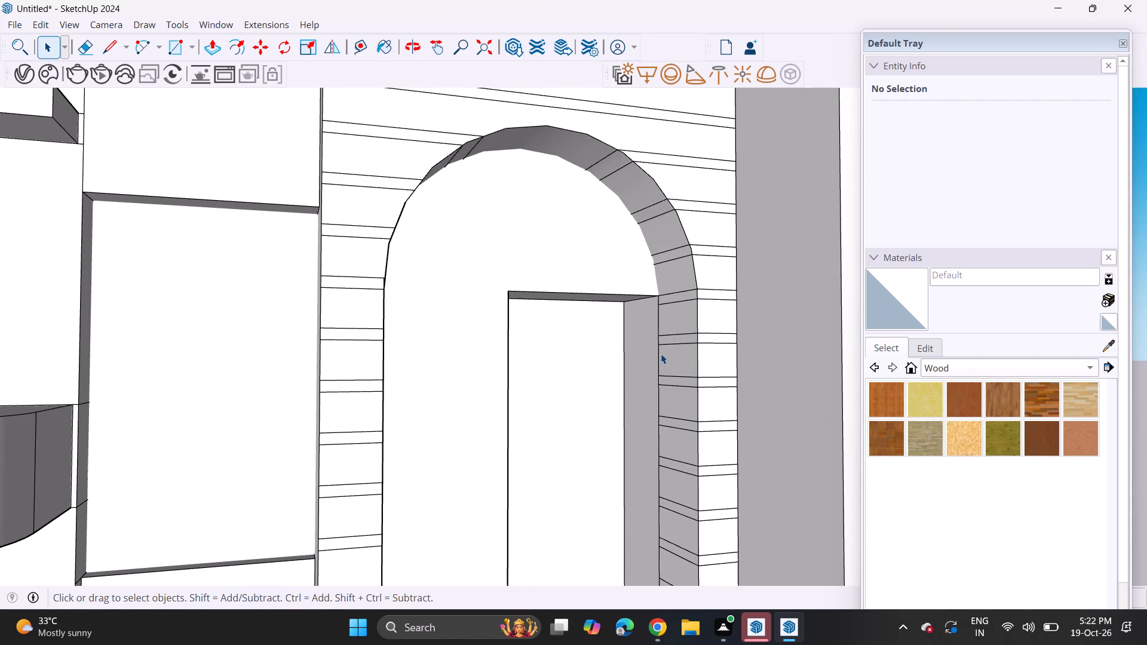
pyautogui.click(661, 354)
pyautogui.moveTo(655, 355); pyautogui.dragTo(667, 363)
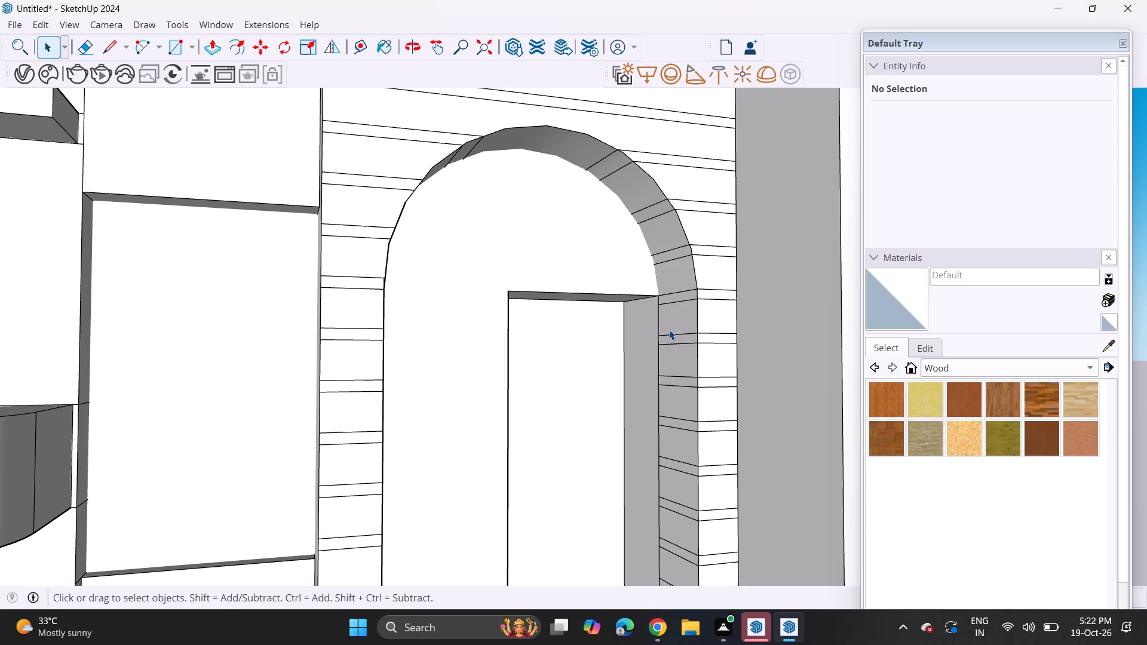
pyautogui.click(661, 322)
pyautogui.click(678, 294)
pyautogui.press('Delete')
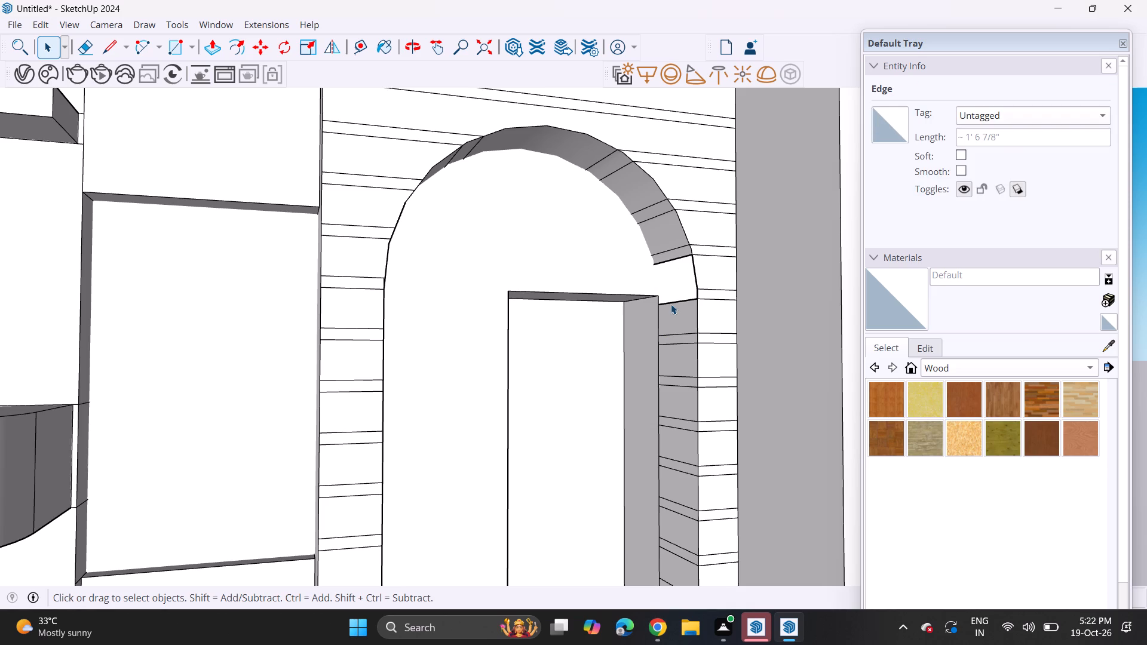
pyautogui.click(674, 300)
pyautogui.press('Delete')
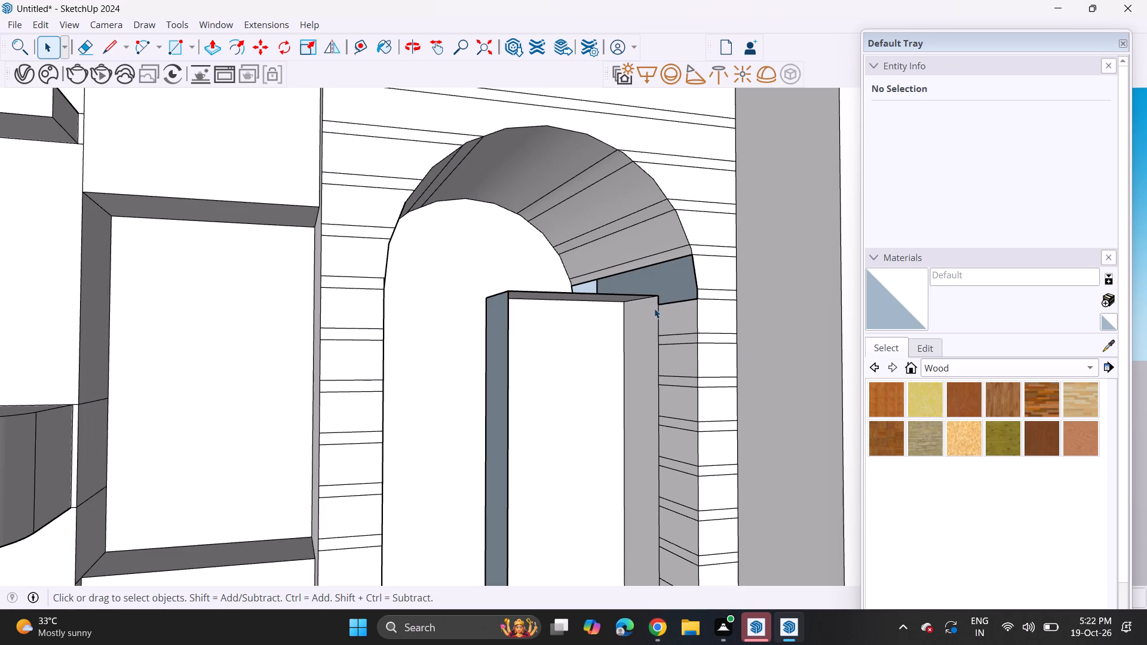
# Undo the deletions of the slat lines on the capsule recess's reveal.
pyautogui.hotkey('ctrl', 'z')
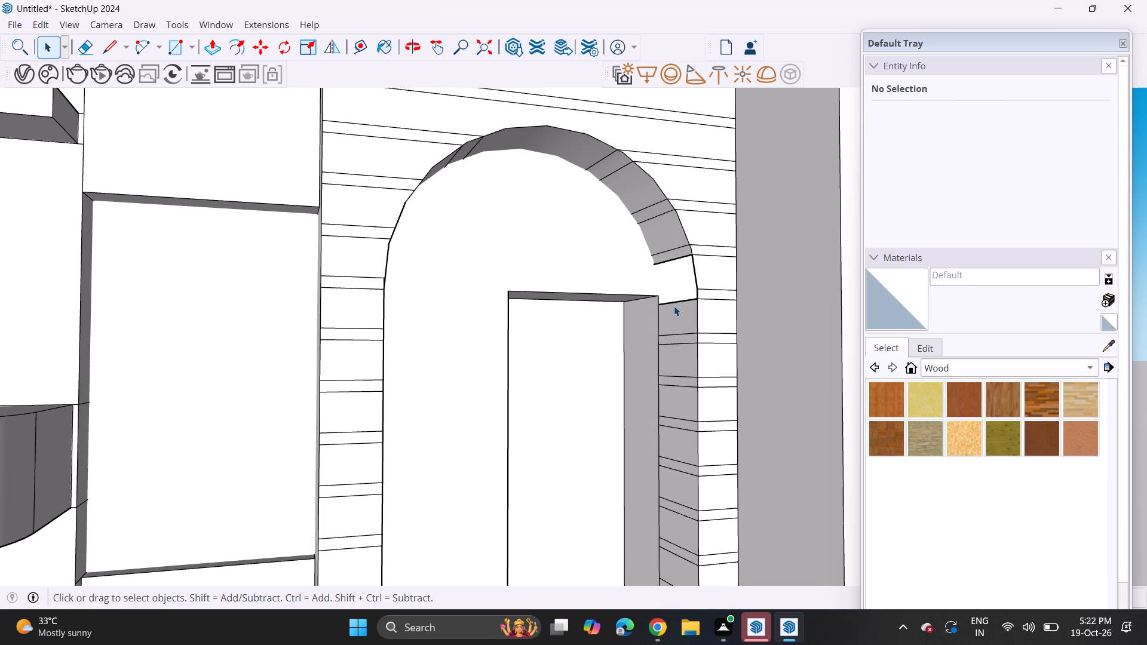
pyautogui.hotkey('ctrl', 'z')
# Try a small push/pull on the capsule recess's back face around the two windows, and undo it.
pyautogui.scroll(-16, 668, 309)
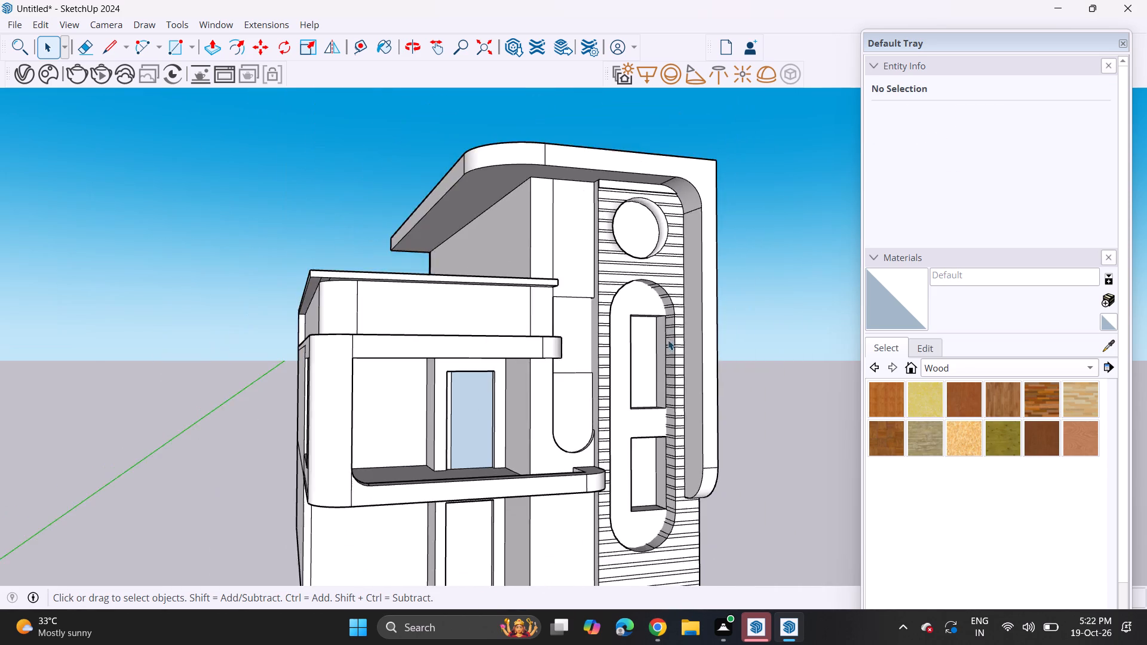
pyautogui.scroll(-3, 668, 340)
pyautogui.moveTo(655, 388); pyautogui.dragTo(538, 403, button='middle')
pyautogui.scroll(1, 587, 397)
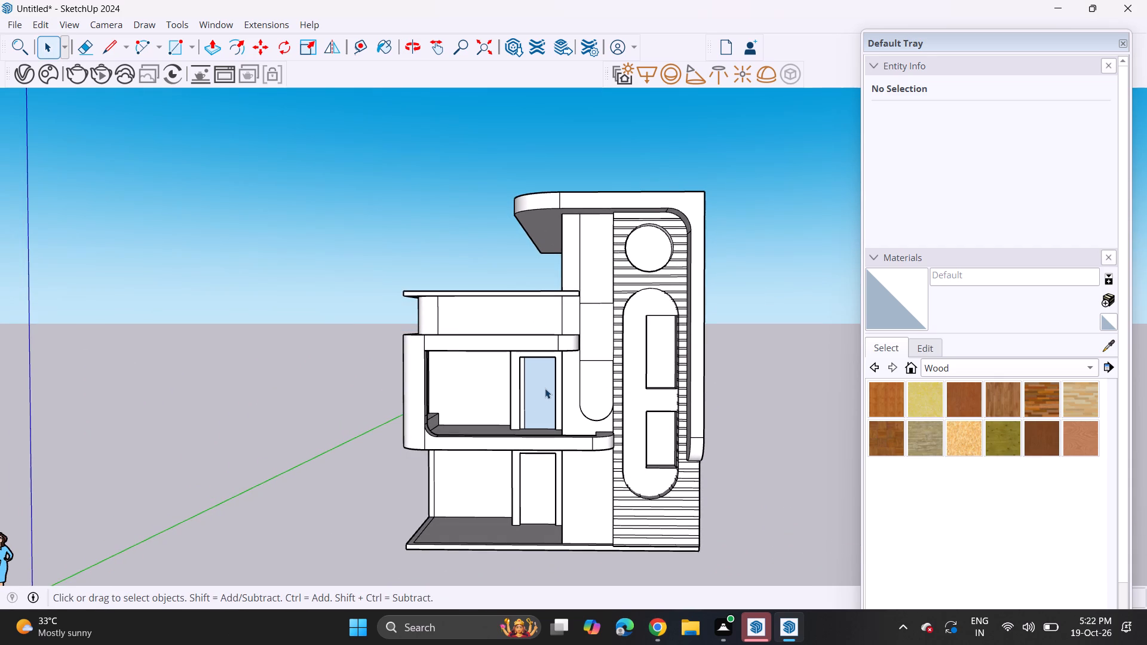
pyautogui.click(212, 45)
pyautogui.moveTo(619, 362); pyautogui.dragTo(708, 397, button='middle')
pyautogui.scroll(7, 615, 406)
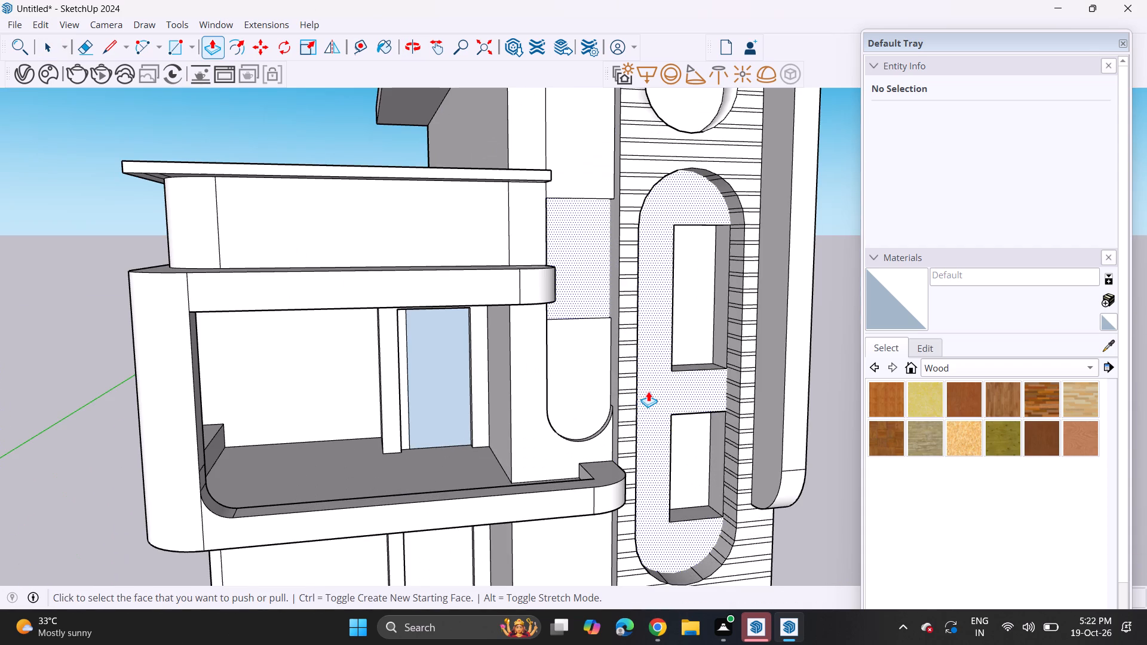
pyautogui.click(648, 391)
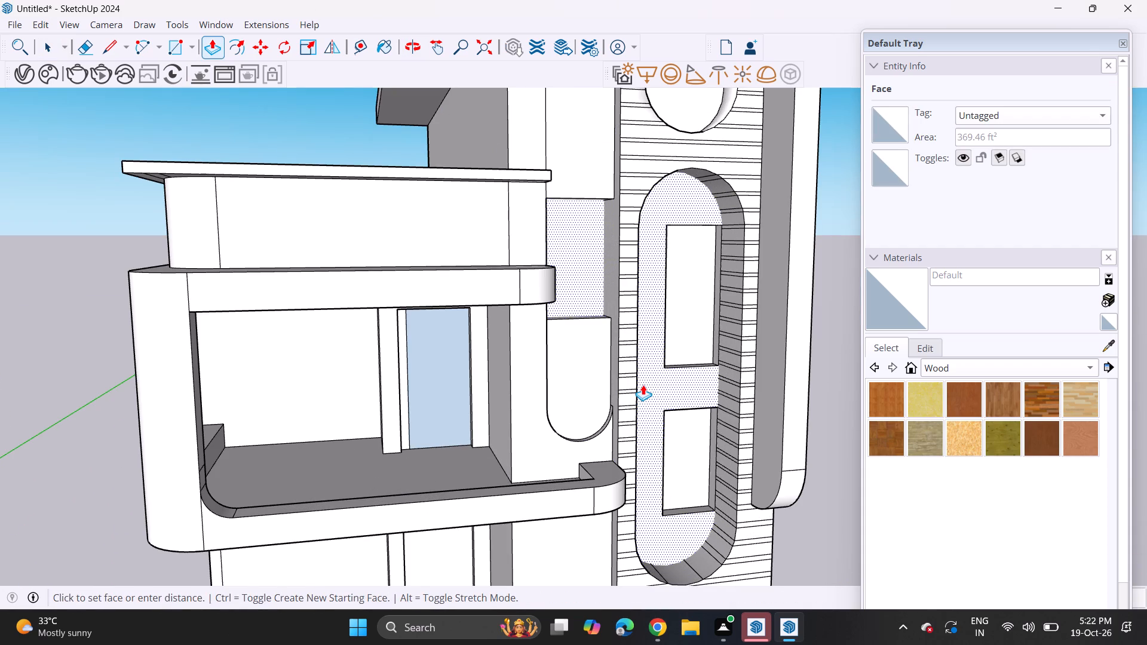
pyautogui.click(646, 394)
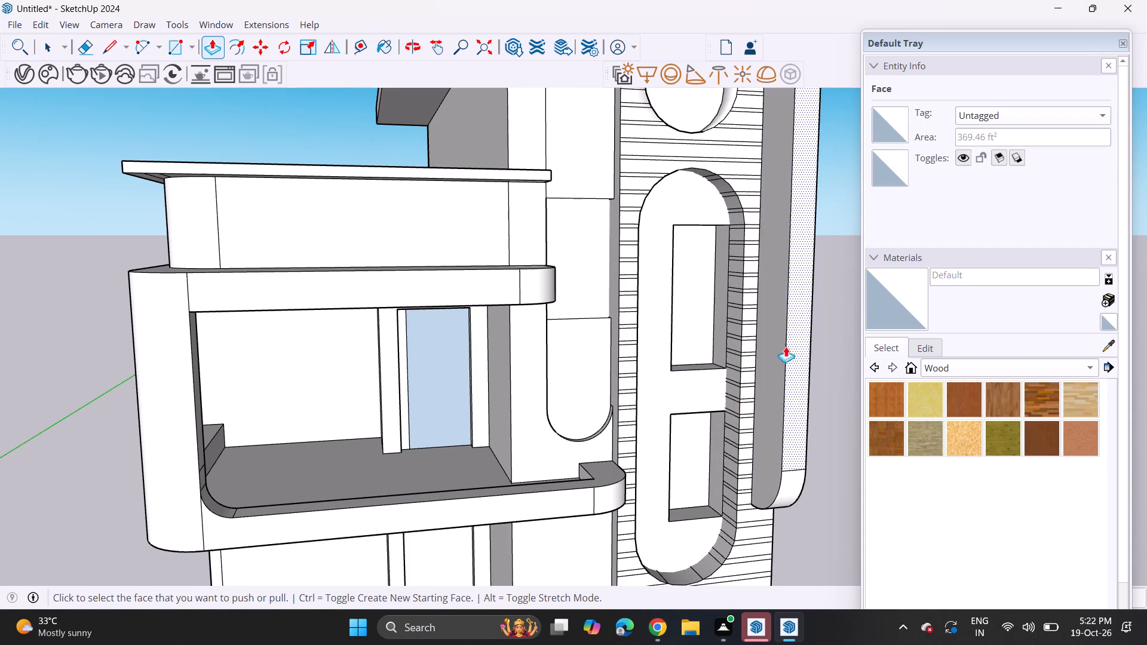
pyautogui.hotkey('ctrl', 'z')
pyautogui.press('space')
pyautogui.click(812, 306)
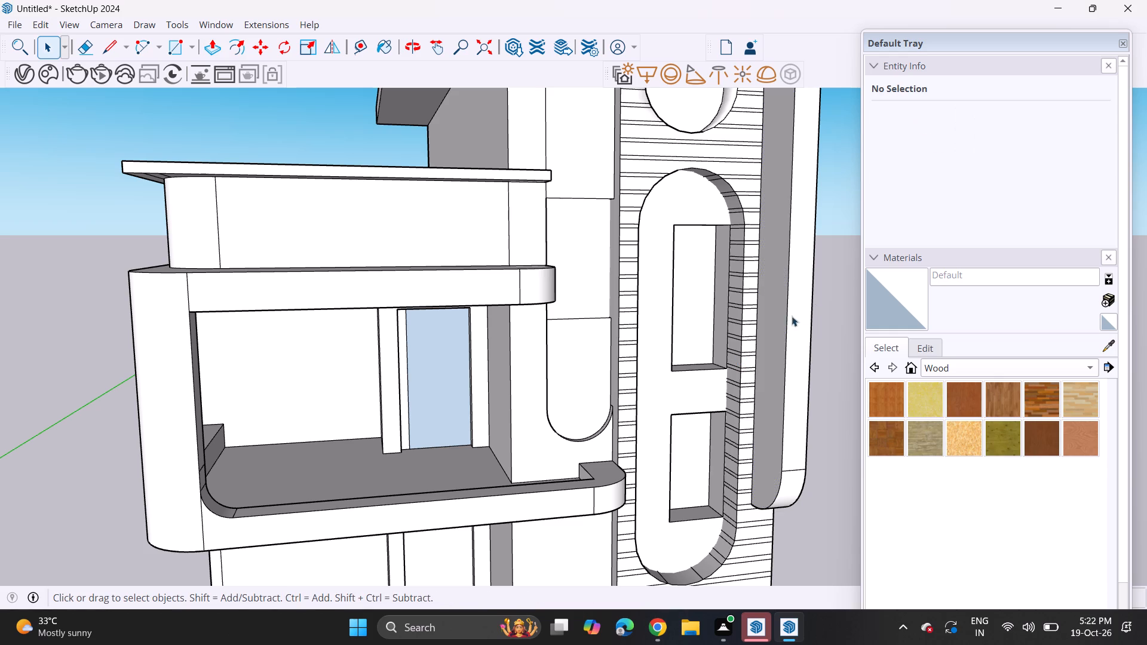
# Draw a tall rectangle on the ground-floor wall beside the slatted tower, from the wall's upper corner under the balcony towards its base.
pyautogui.moveTo(731, 358); pyautogui.dragTo(639, 311, button='middle')
pyautogui.scroll(-4, 619, 313)
pyautogui.moveTo(456, 429); pyautogui.dragTo(529, 417, button='middle')
pyautogui.scroll(-2, 529, 417)
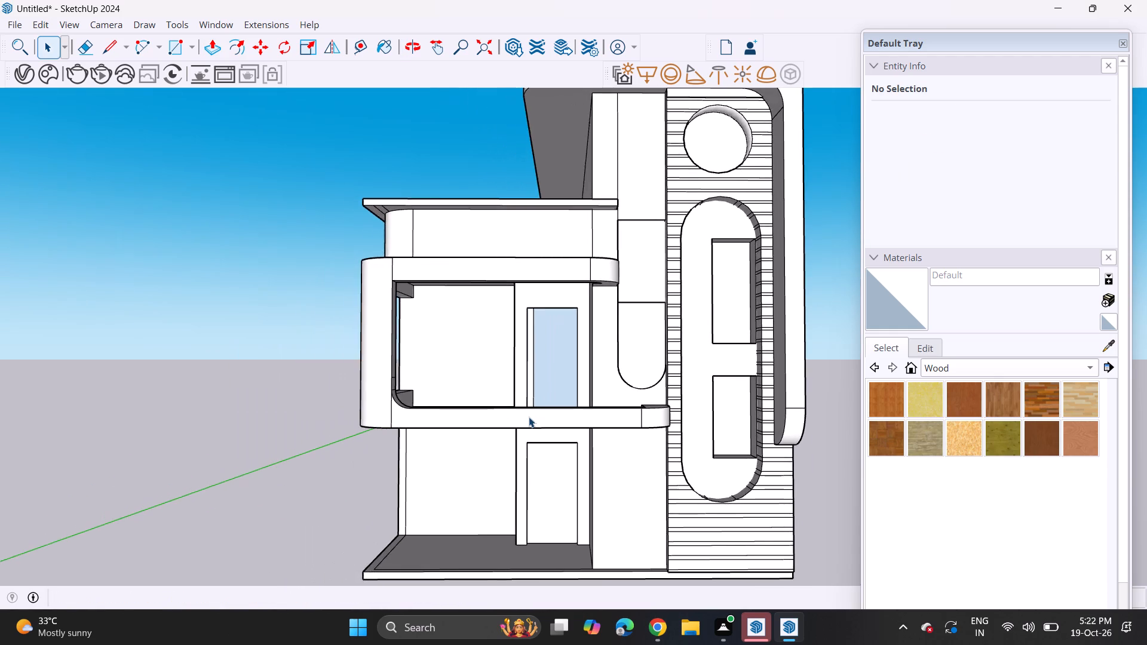
pyautogui.scroll(-1, 529, 417)
pyautogui.keyDown('shift'); pyautogui.moveTo(605, 186); pyautogui.dragTo(608, 223, button='middle'); pyautogui.keyUp('shift')
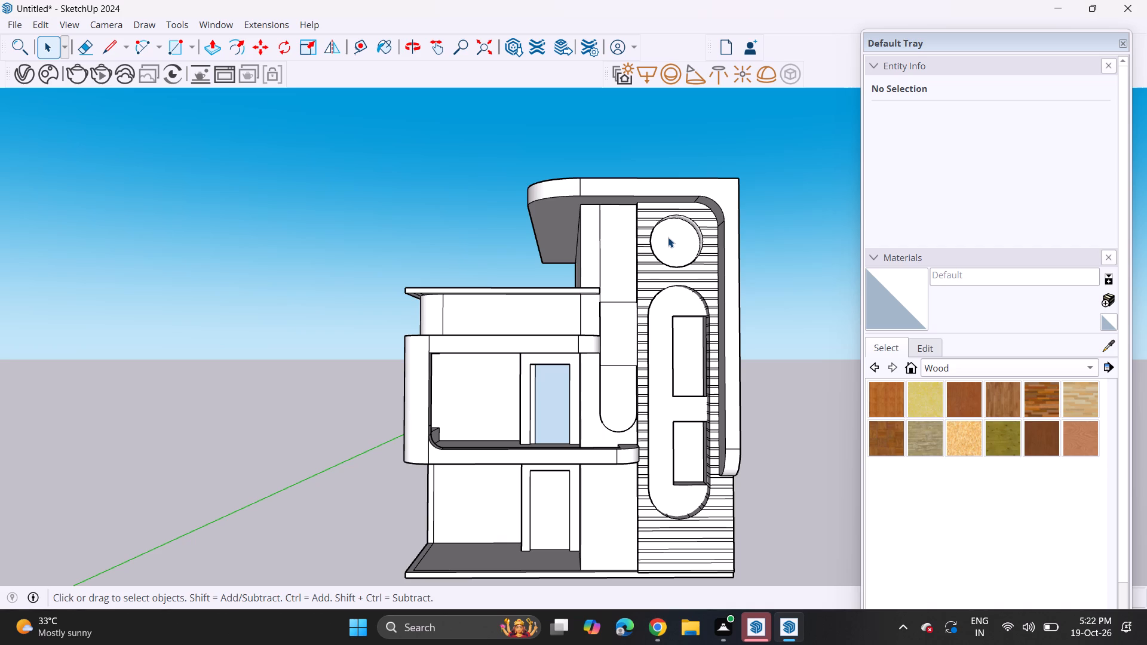
pyautogui.scroll(-2, 651, 312)
pyautogui.keyDown('shift'); pyautogui.moveTo(596, 475); pyautogui.dragTo(599, 324, button='middle'); pyautogui.keyUp('shift')
pyautogui.moveTo(604, 331); pyautogui.dragTo(619, 360, button='middle')
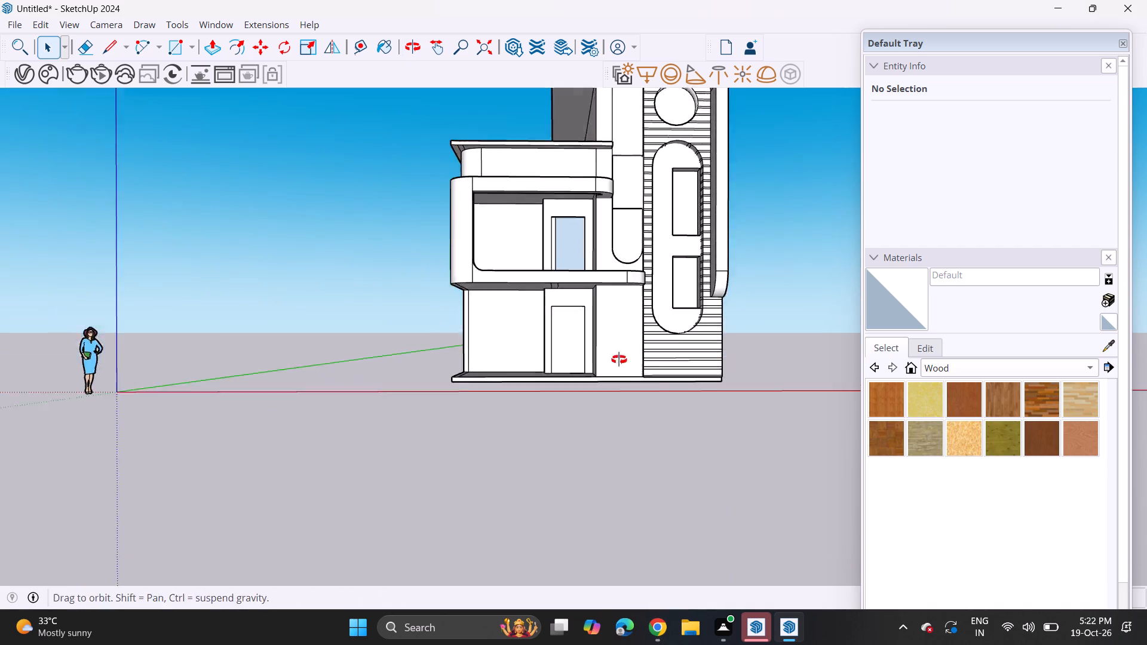
pyautogui.moveTo(619, 360); pyautogui.dragTo(633, 389, button='middle')
pyautogui.scroll(6, 619, 329)
pyautogui.click(173, 42)
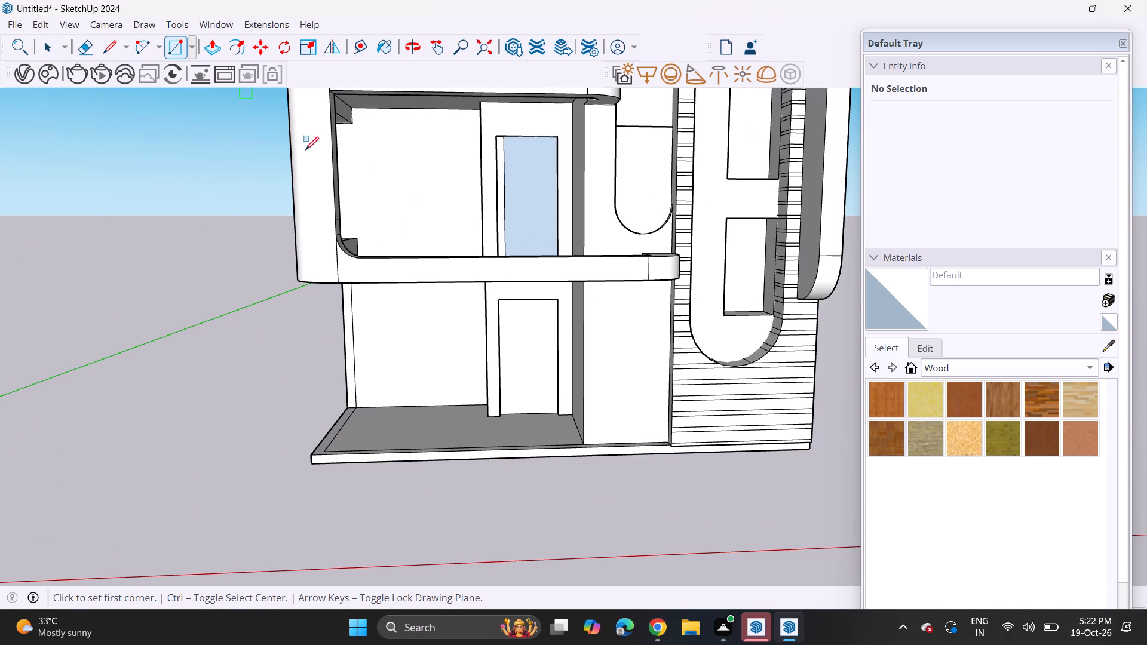
pyautogui.moveTo(656, 297); pyautogui.dragTo(667, 229, button='middle')
pyautogui.scroll(3, 674, 247)
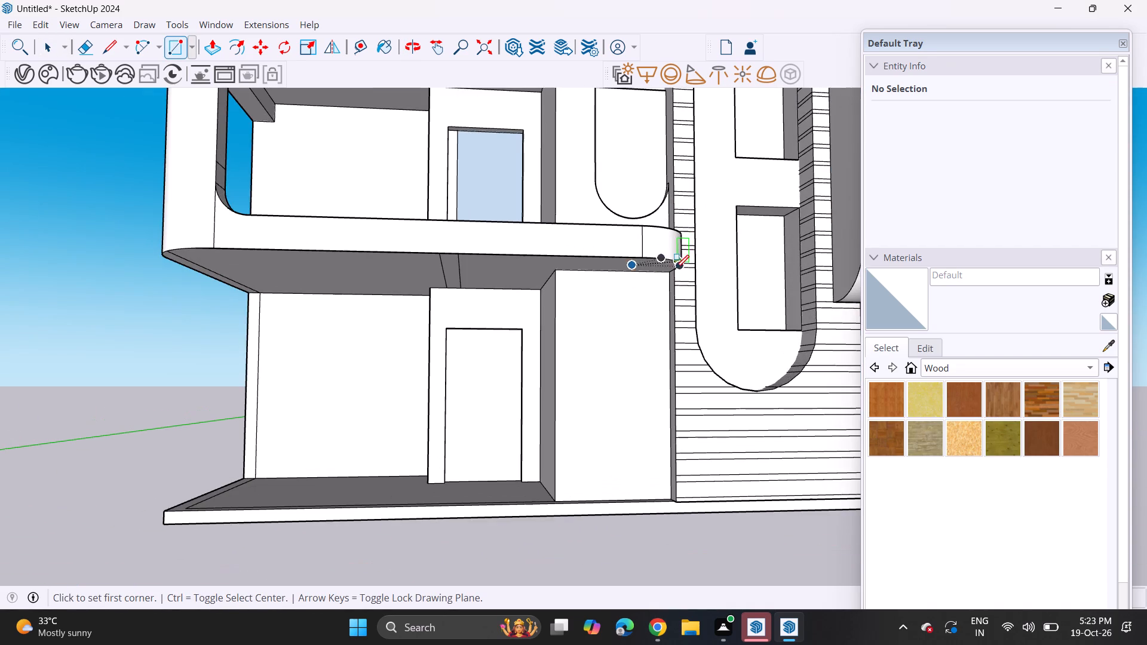
pyautogui.moveTo(671, 279); pyautogui.dragTo(639, 275, button='middle')
pyautogui.scroll(4, 637, 268)
pyautogui.click(679, 271)
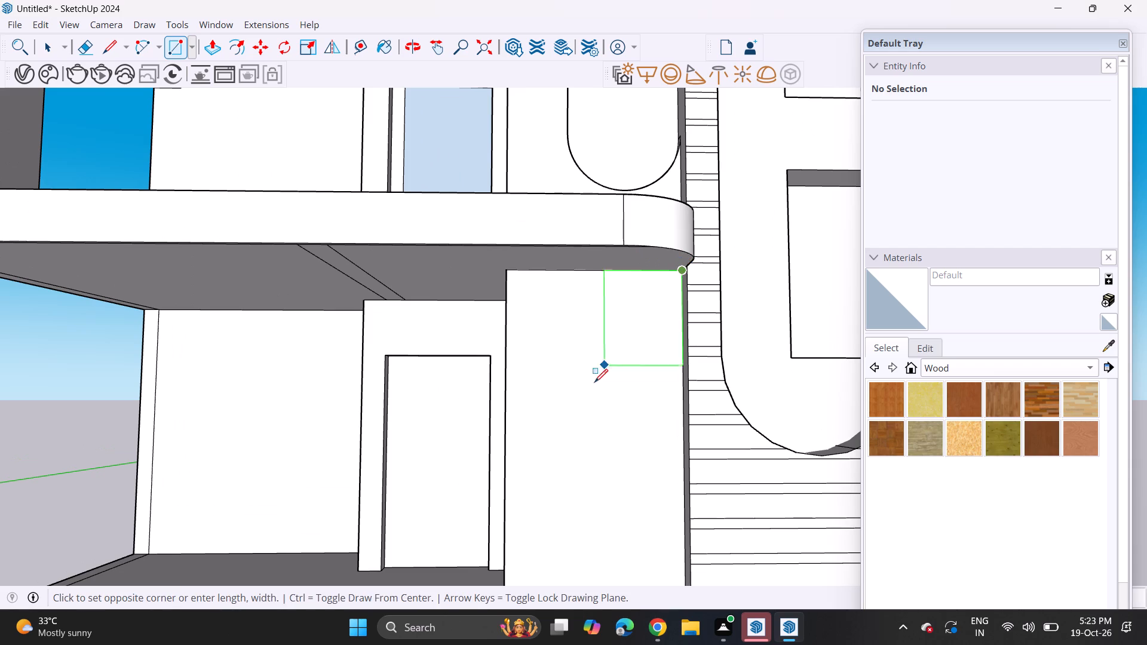
pyautogui.scroll(-4, 566, 457)
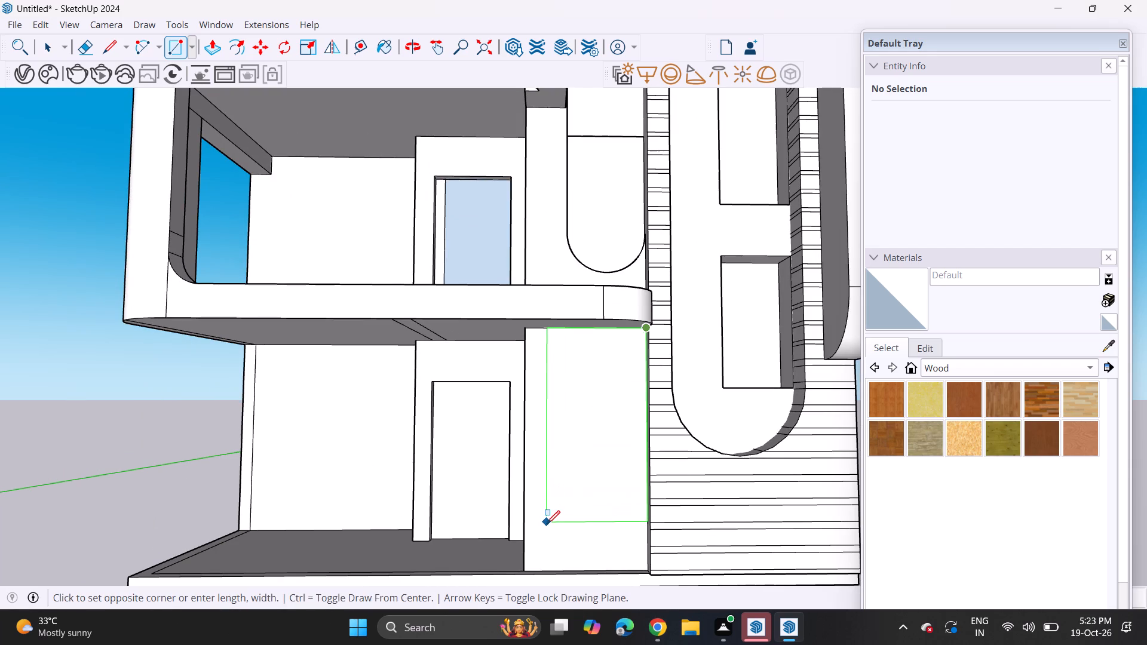
pyautogui.click(544, 534)
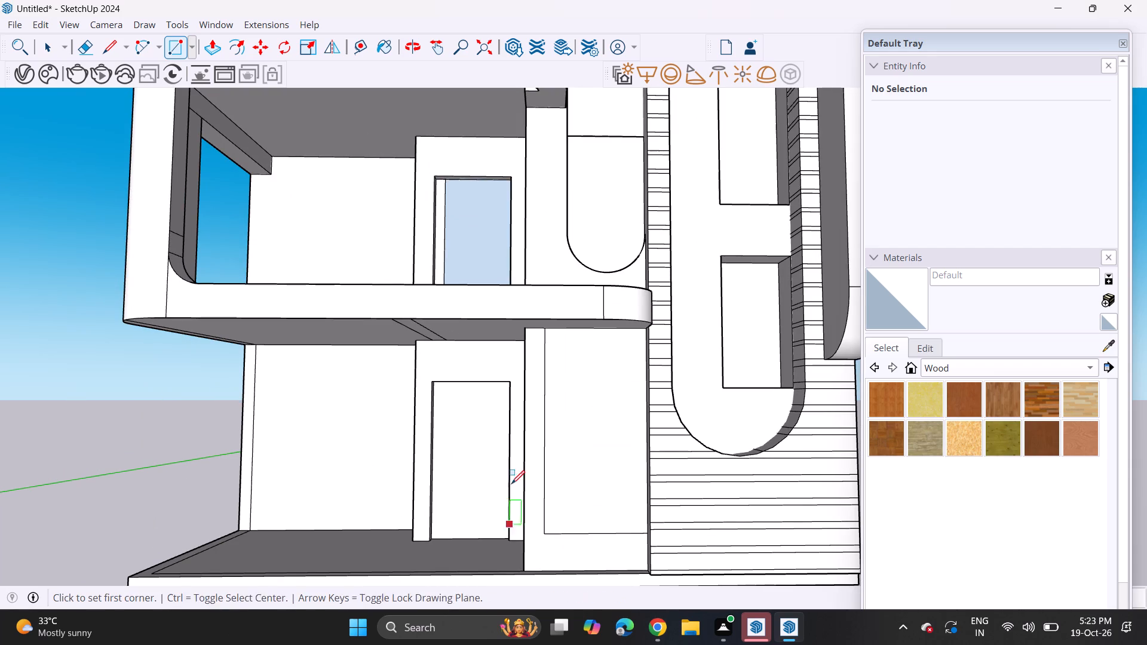
# Push the rectangle through the ground-floor wall beside the slatted tower to cut an opening.
pyautogui.moveTo(523, 482); pyautogui.dragTo(563, 500, button='middle')
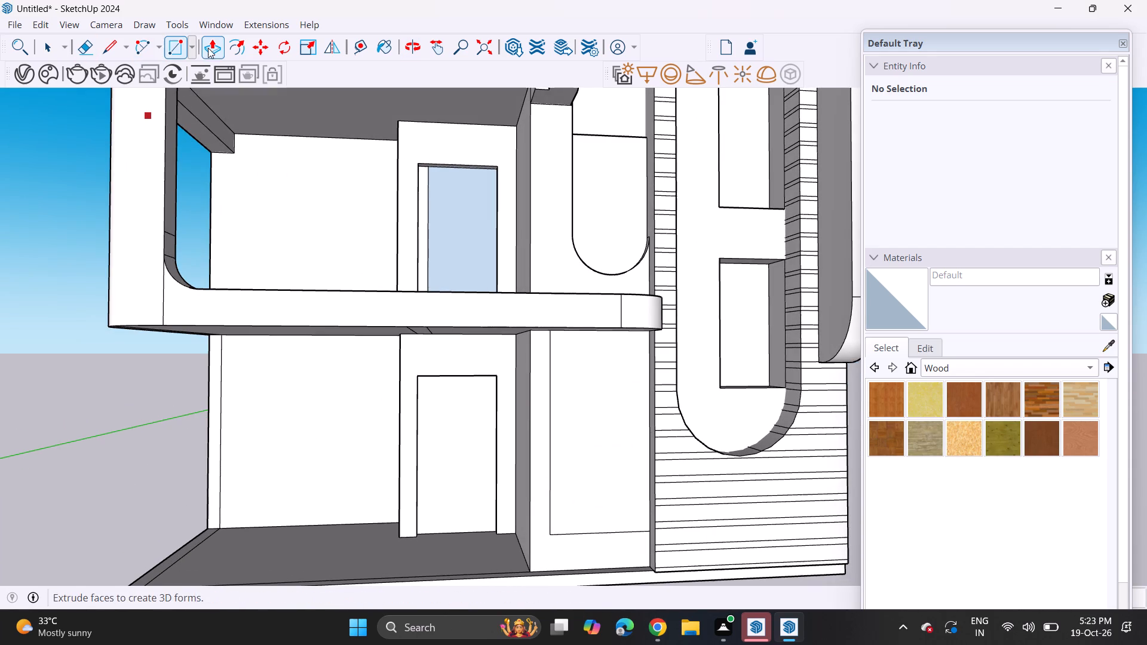
pyautogui.click(208, 48)
pyautogui.click(569, 485)
pyautogui.click(559, 444)
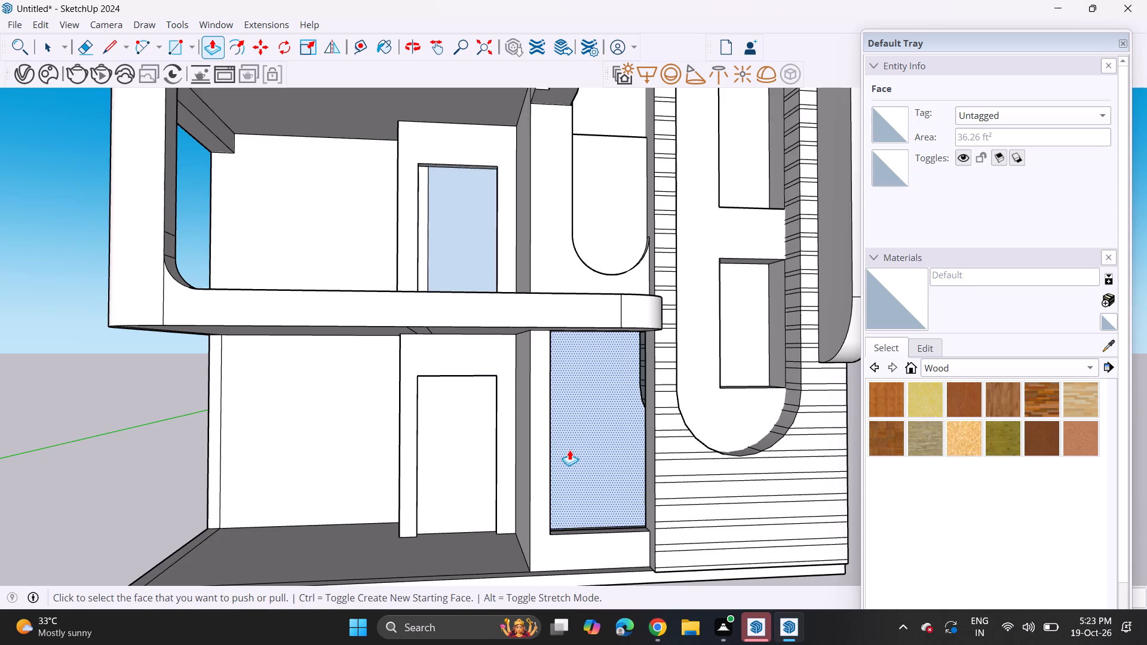
# Make small push/pulls on the interior back and side faces seen through the new ground-floor opening.
pyautogui.moveTo(570, 450); pyautogui.dragTo(579, 460, button='middle')
pyautogui.middleClick(560, 444)
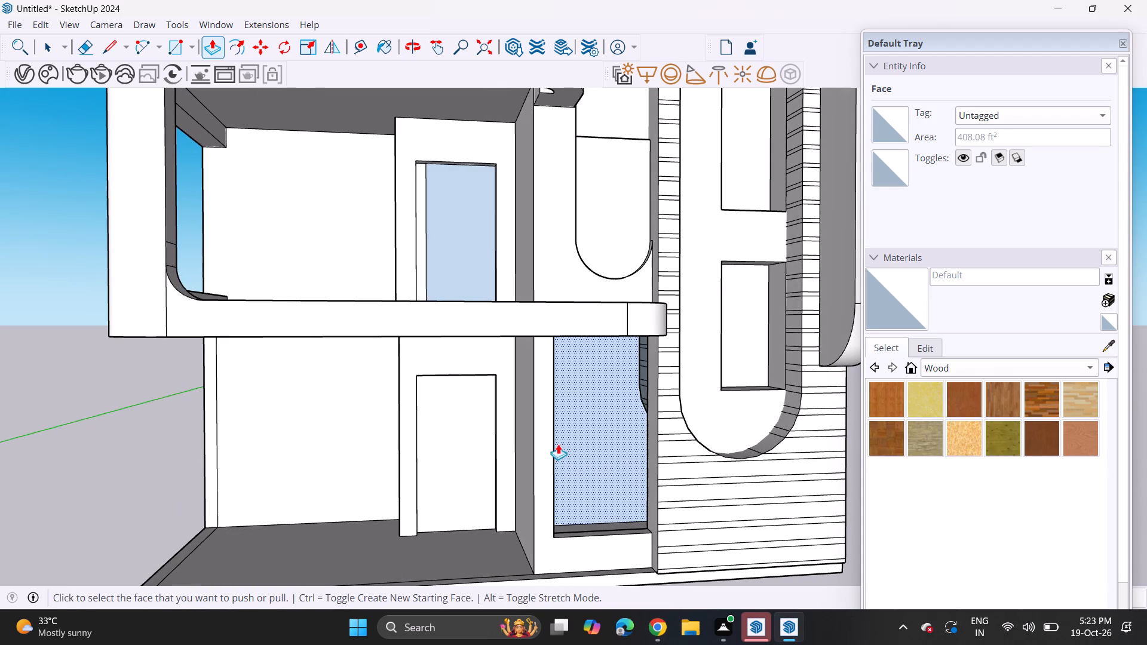
pyautogui.click(576, 438)
pyautogui.click(578, 441)
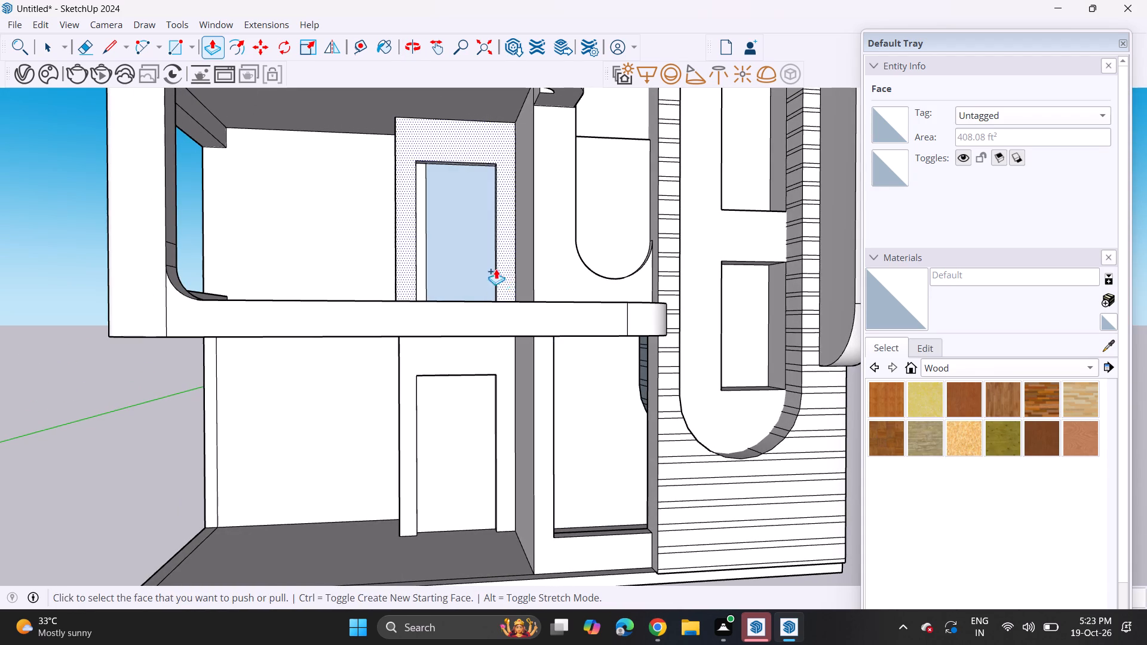
pyautogui.moveTo(617, 397); pyautogui.dragTo(533, 374, button='middle')
pyautogui.scroll(-3, 531, 375)
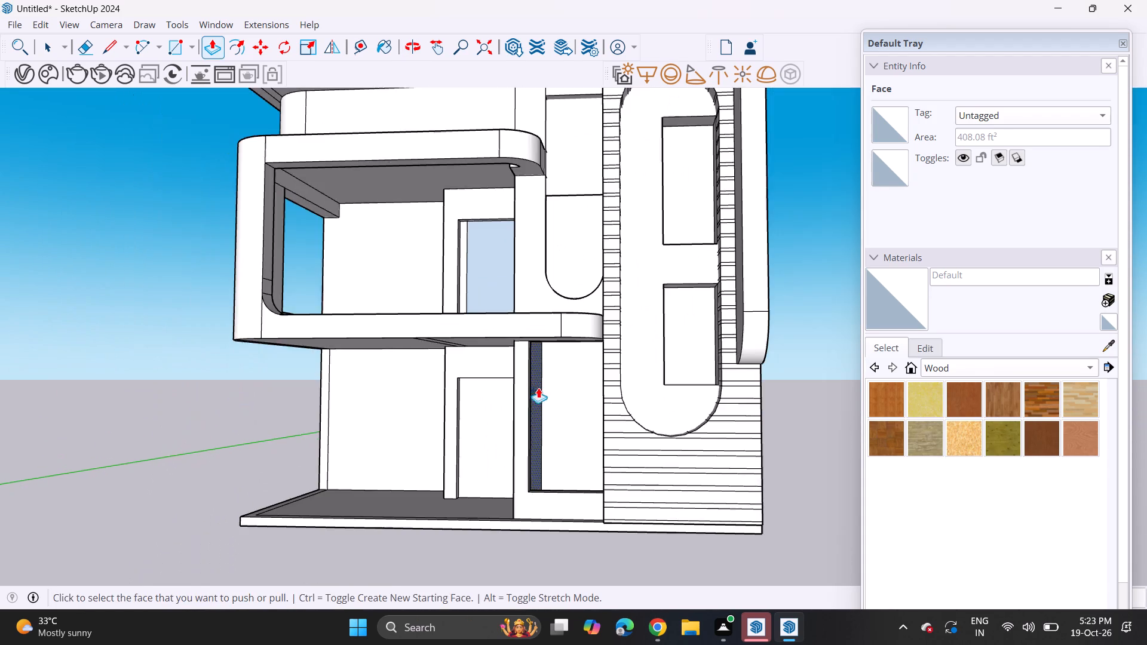
pyautogui.moveTo(533, 417); pyautogui.dragTo(533, 434, button='middle')
pyautogui.scroll(4, 574, 425)
pyautogui.click(573, 425)
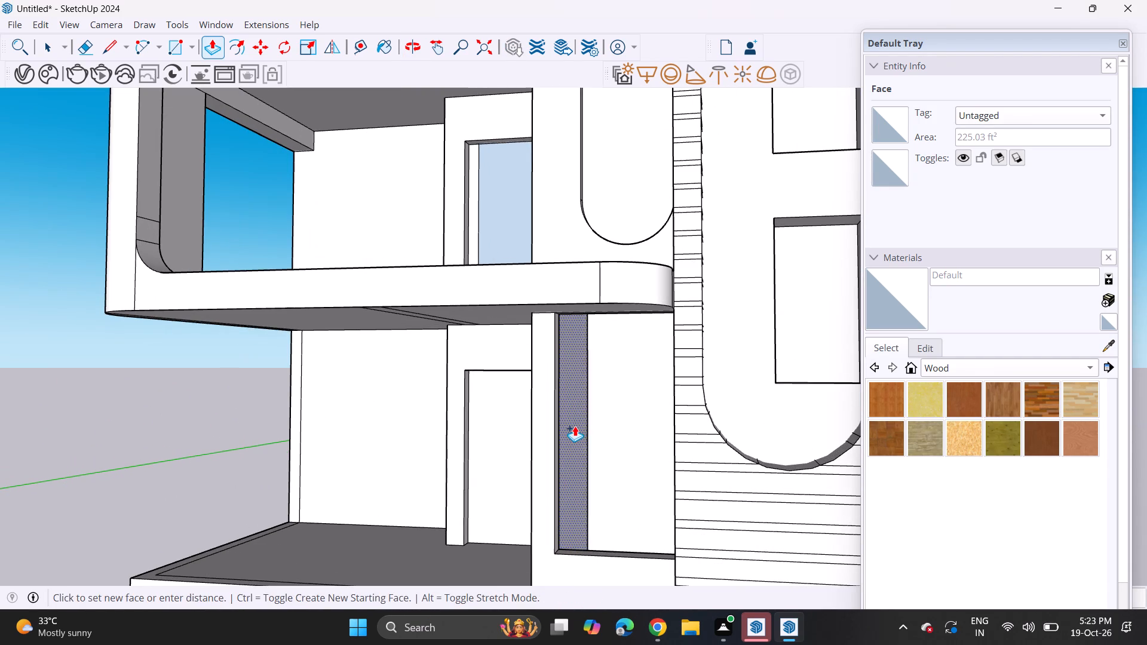
pyautogui.click(575, 426)
# Pull the inner face of the balcony's front parapet slightly towards the room to add a thin strip along it.
pyautogui.scroll(-3, 577, 417)
pyautogui.moveTo(572, 437); pyautogui.dragTo(607, 429, button='middle')
pyautogui.scroll(-3, 607, 429)
pyautogui.keyDown('shift'); pyautogui.moveTo(595, 469); pyautogui.dragTo(624, 532, button='middle'); pyautogui.keyUp('shift')
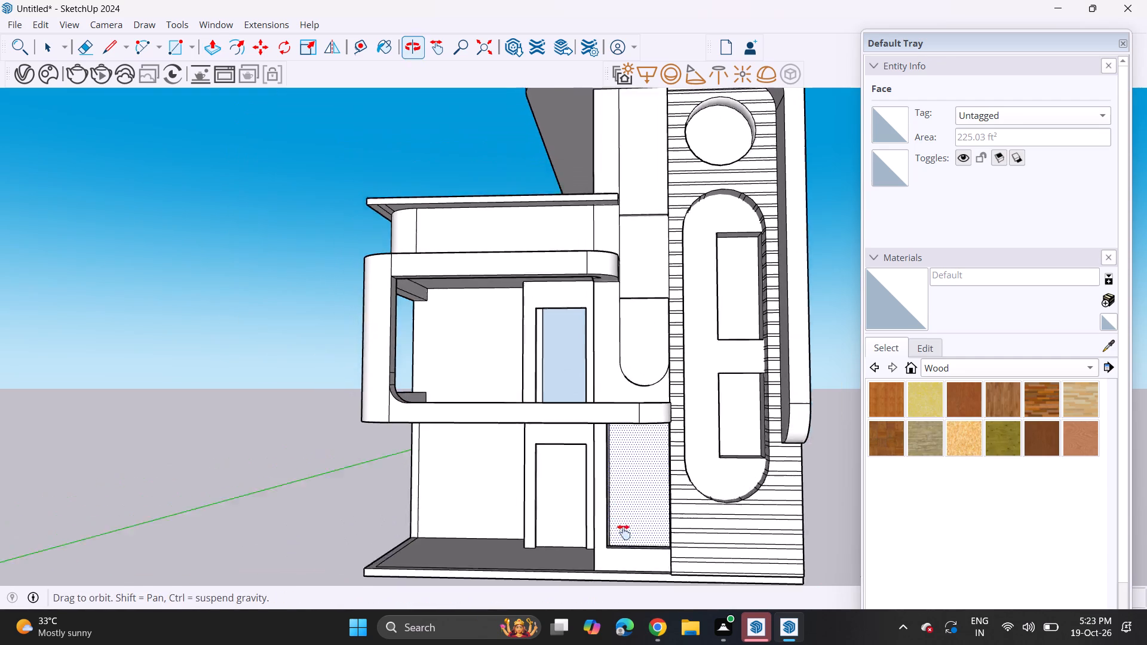
pyautogui.keyDown('shift'); pyautogui.moveTo(624, 532); pyautogui.dragTo(624, 534, button='middle'); pyautogui.keyUp('shift')
pyautogui.scroll(-3, 631, 483)
pyautogui.moveTo(598, 492); pyautogui.dragTo(551, 481, button='middle')
pyautogui.moveTo(555, 480); pyautogui.dragTo(585, 489, button='middle')
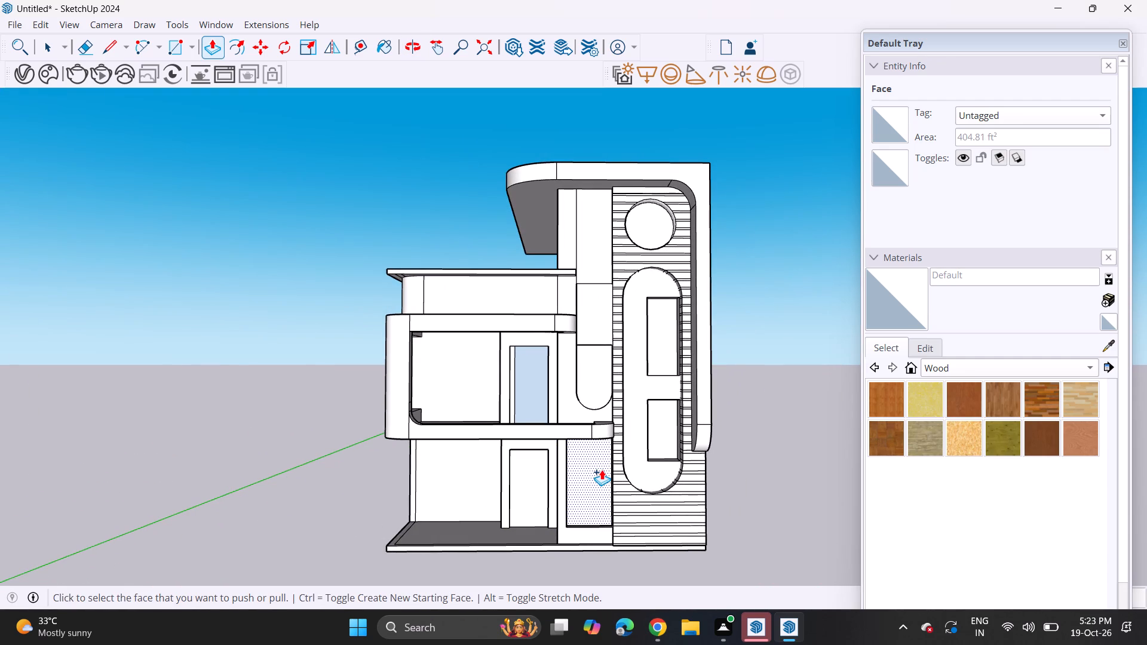
pyautogui.moveTo(490, 414); pyautogui.dragTo(622, 548, button='middle')
pyautogui.scroll(5, 532, 448)
pyautogui.moveTo(520, 444); pyautogui.dragTo(991, 387, button='middle')
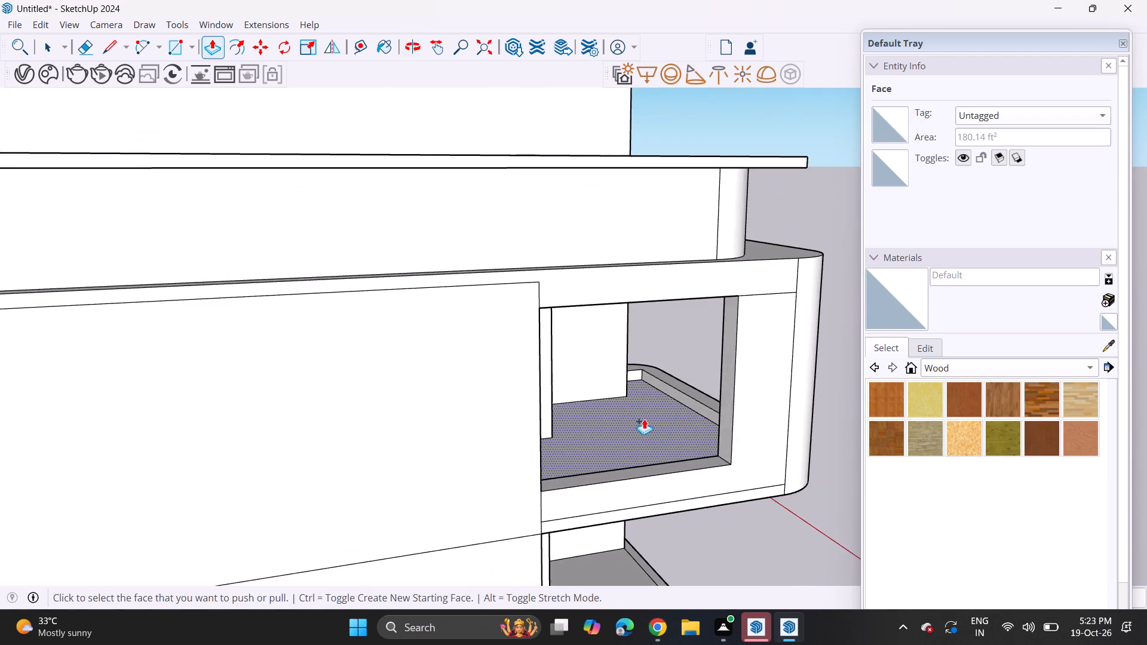
pyautogui.moveTo(664, 406); pyautogui.dragTo(700, 416, button='middle')
pyautogui.scroll(5, 688, 410)
pyautogui.click(709, 404)
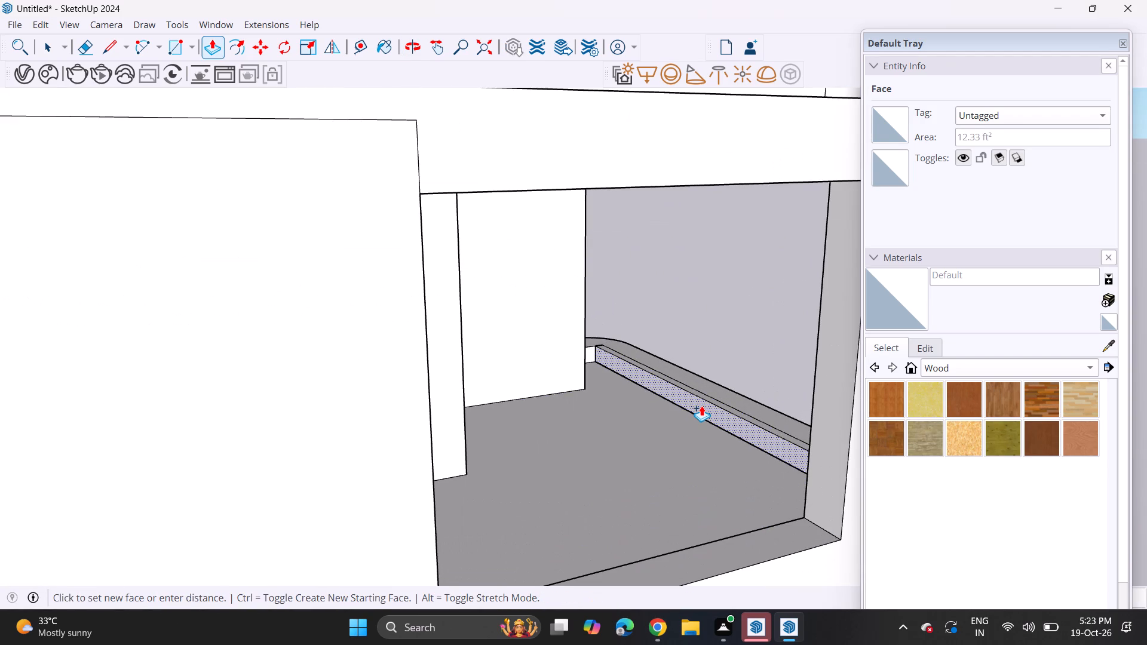
pyautogui.click(701, 406)
# Raise the thin strip behind the front parapet into an upright railing panel.
pyautogui.moveTo(737, 383); pyautogui.dragTo(310, 381, button='middle')
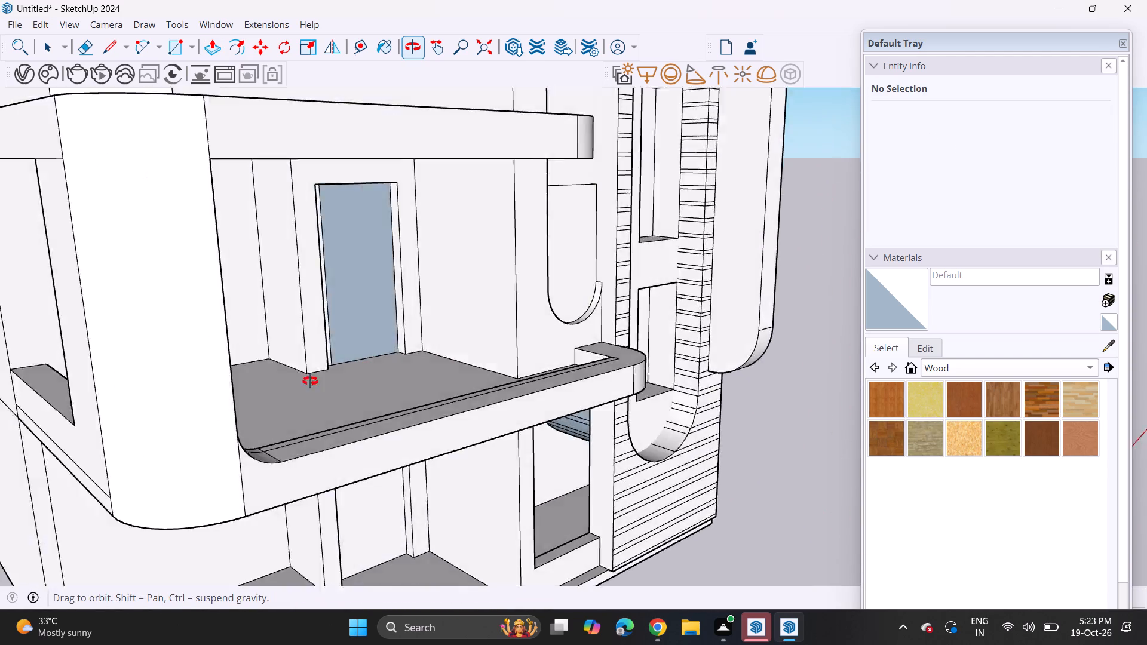
pyautogui.moveTo(310, 381); pyautogui.dragTo(133, 412, button='middle')
pyautogui.scroll(4, 226, 375)
pyautogui.click(215, 392)
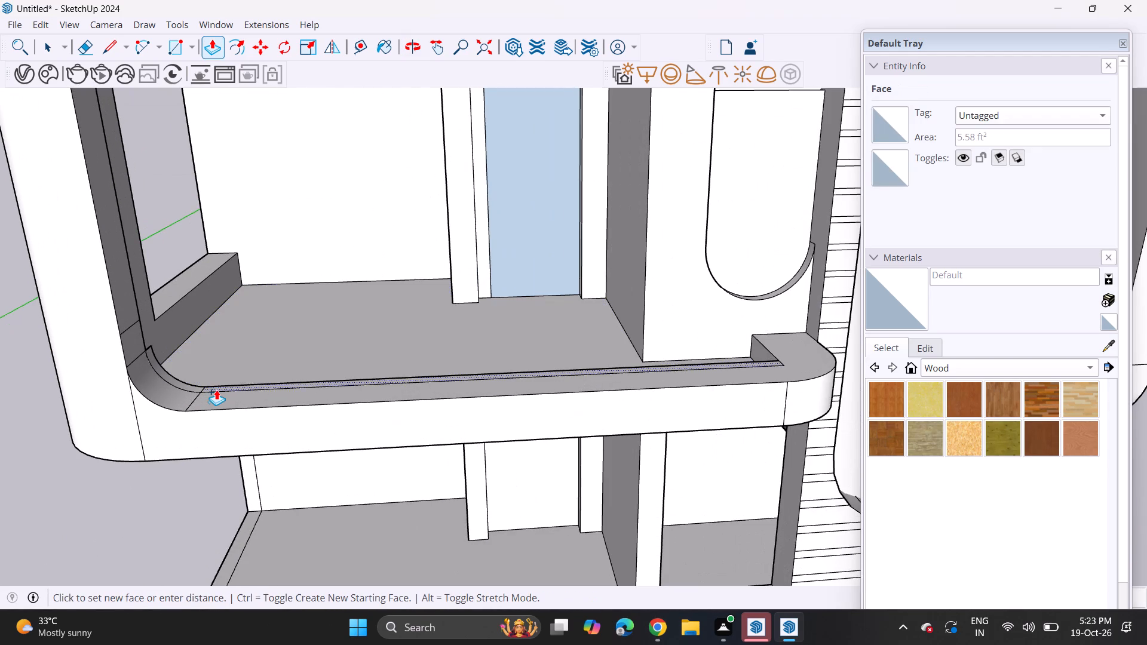
pyautogui.click(232, 318)
# Extend the railing panel's end at the balcony's outer rounded corner until it reaches the side of the frame.
pyautogui.moveTo(185, 366); pyautogui.dragTo(316, 366, button='middle')
pyautogui.scroll(4, 276, 394)
pyautogui.moveTo(235, 412); pyautogui.dragTo(278, 426, button='middle')
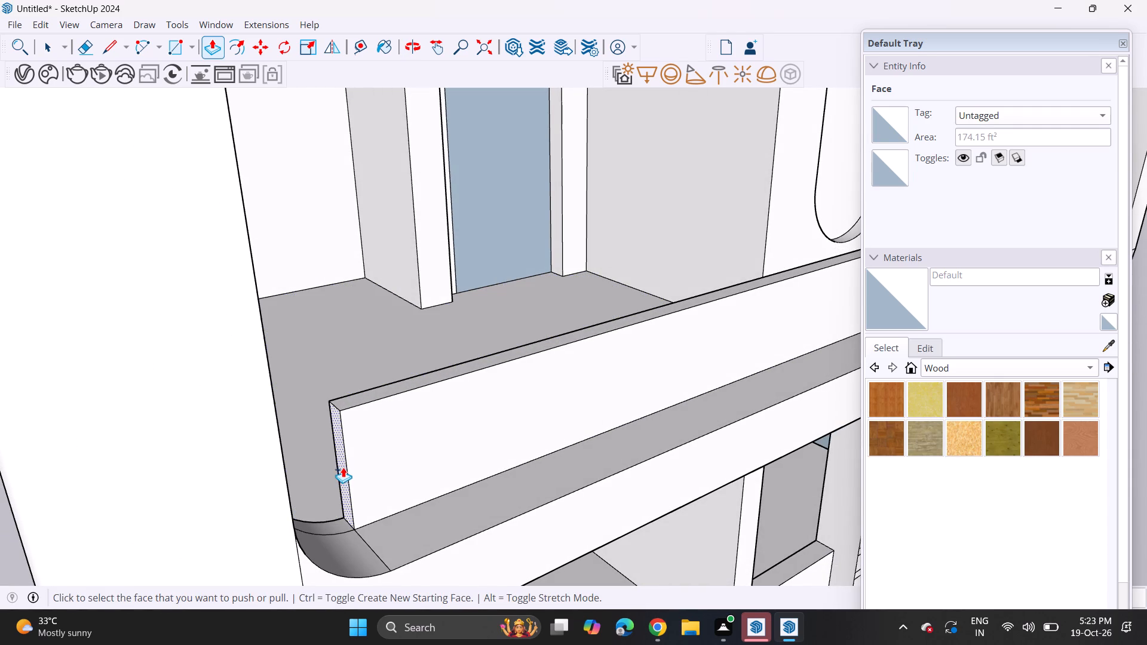
pyautogui.click(344, 468)
pyautogui.click(243, 531)
# Shorten the railing panel's tower-side end back to the edge of the wall beside the balcony door.
pyautogui.moveTo(436, 454); pyautogui.dragTo(225, 401, button='middle')
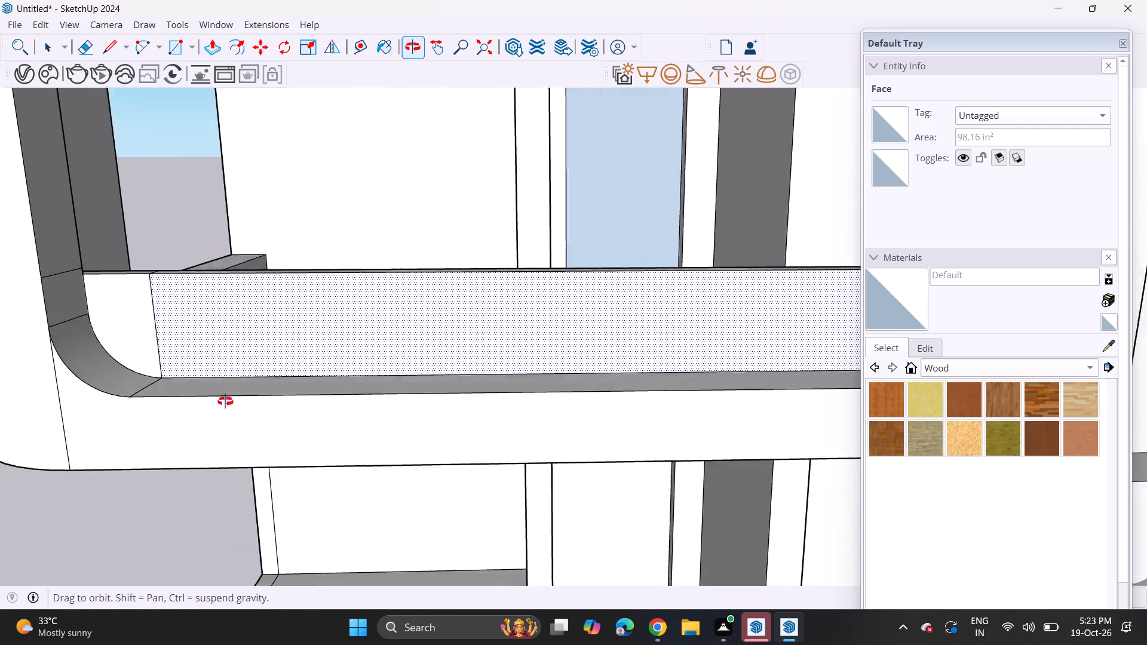
pyautogui.moveTo(225, 401); pyautogui.dragTo(215, 398, button='middle')
pyautogui.scroll(-5, 201, 372)
pyautogui.moveTo(474, 297); pyautogui.dragTo(324, 345, button='middle')
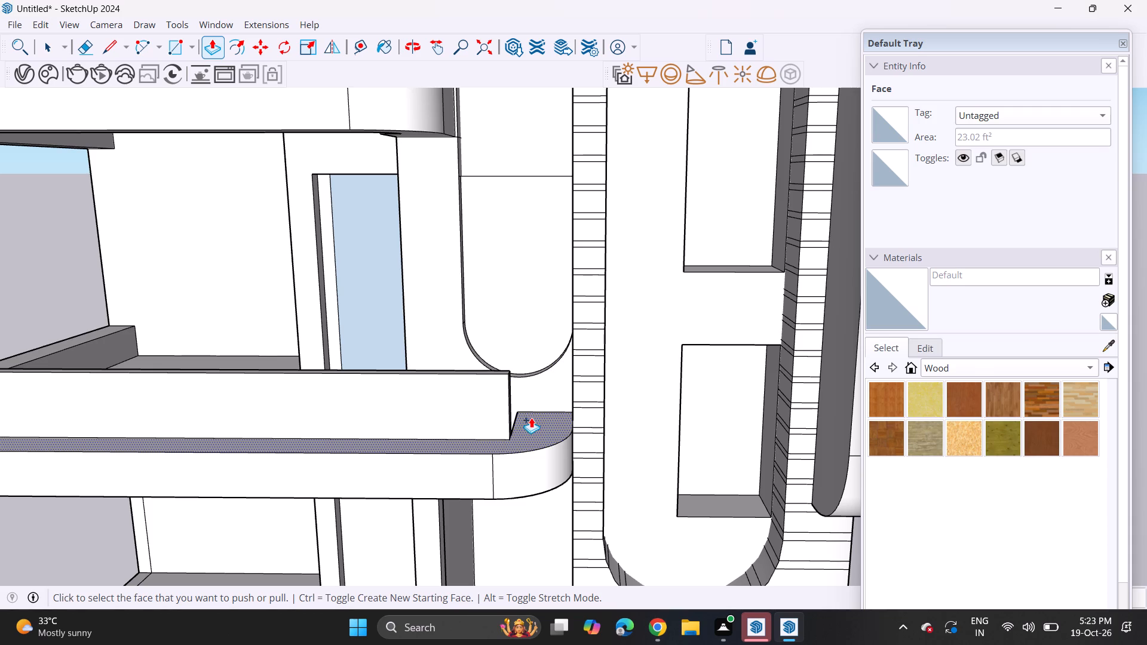
pyautogui.moveTo(518, 422); pyautogui.dragTo(489, 486, button='middle')
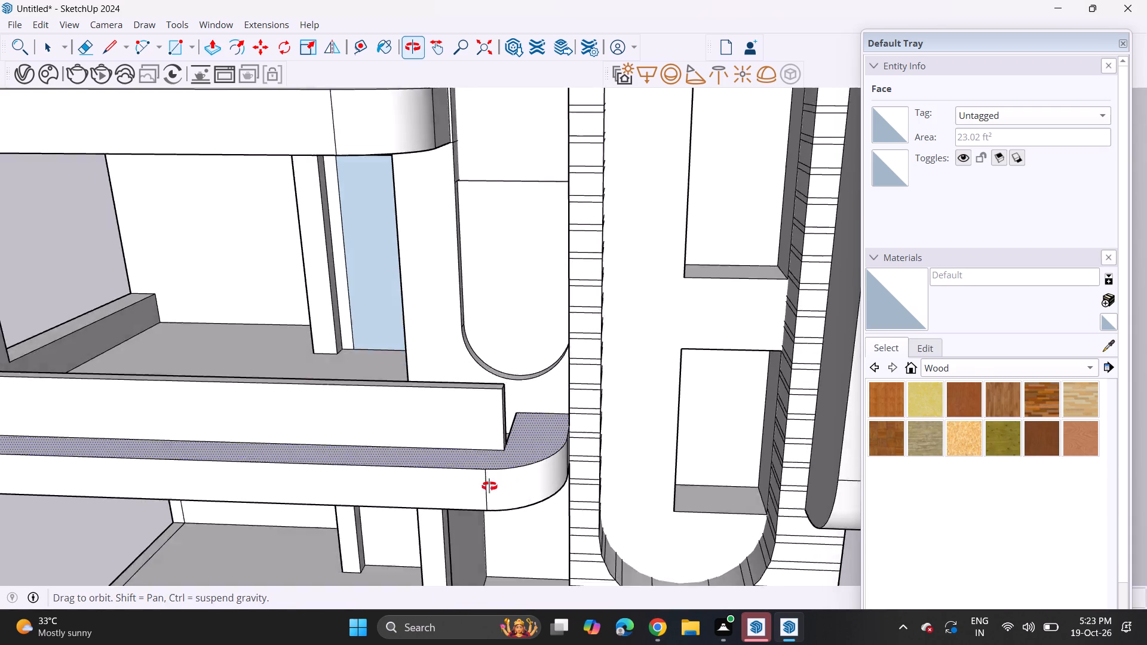
pyautogui.moveTo(489, 486); pyautogui.dragTo(479, 507, button='middle')
pyautogui.scroll(3, 499, 454)
pyautogui.click(497, 449)
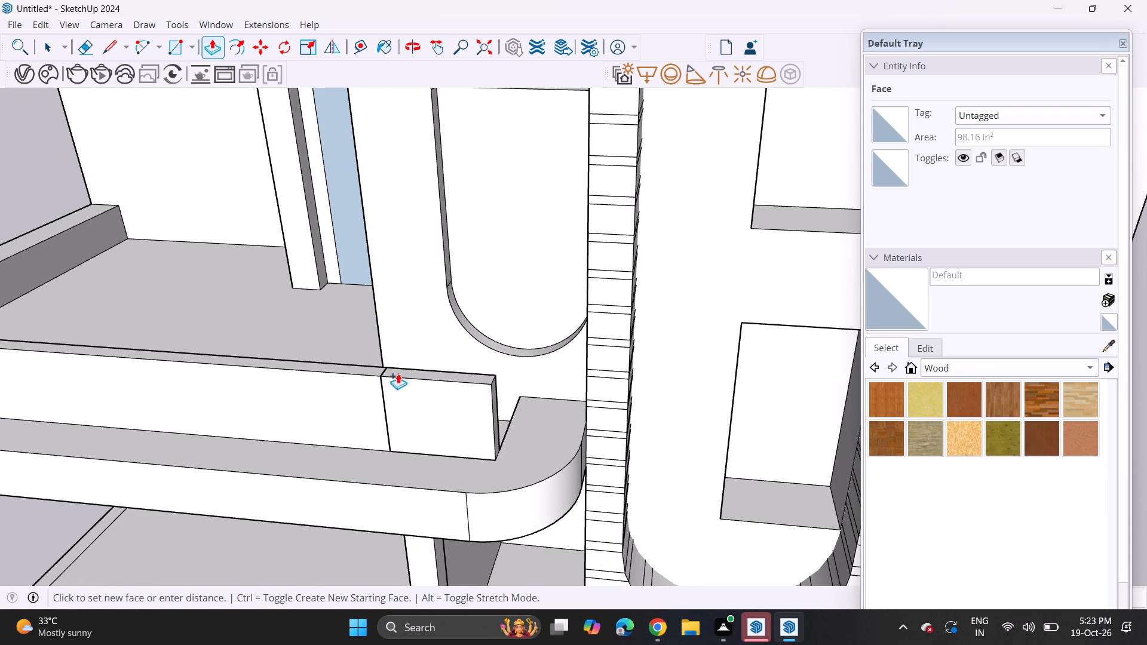
pyautogui.click(381, 314)
# Pull the wall face around the round-bottomed strip forward to meet the end of the railing panel.
pyautogui.moveTo(375, 392); pyautogui.dragTo(480, 296, button='middle')
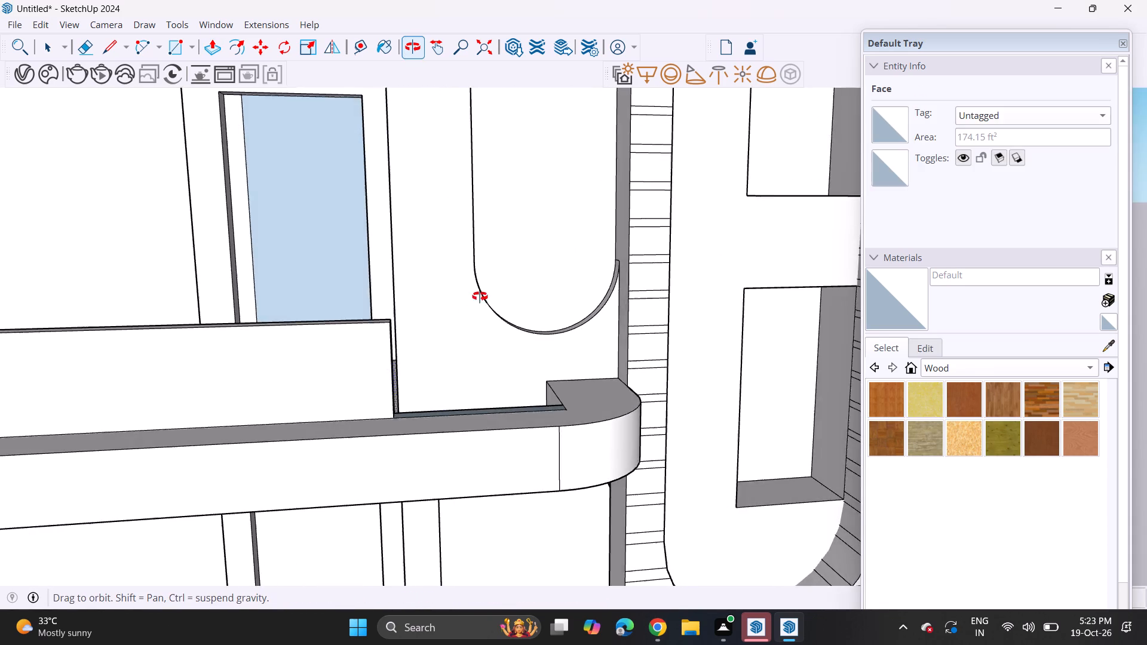
pyautogui.moveTo(480, 296); pyautogui.dragTo(480, 295, button='middle')
pyautogui.scroll(1, 480, 295)
pyautogui.scroll(-3, 455, 311)
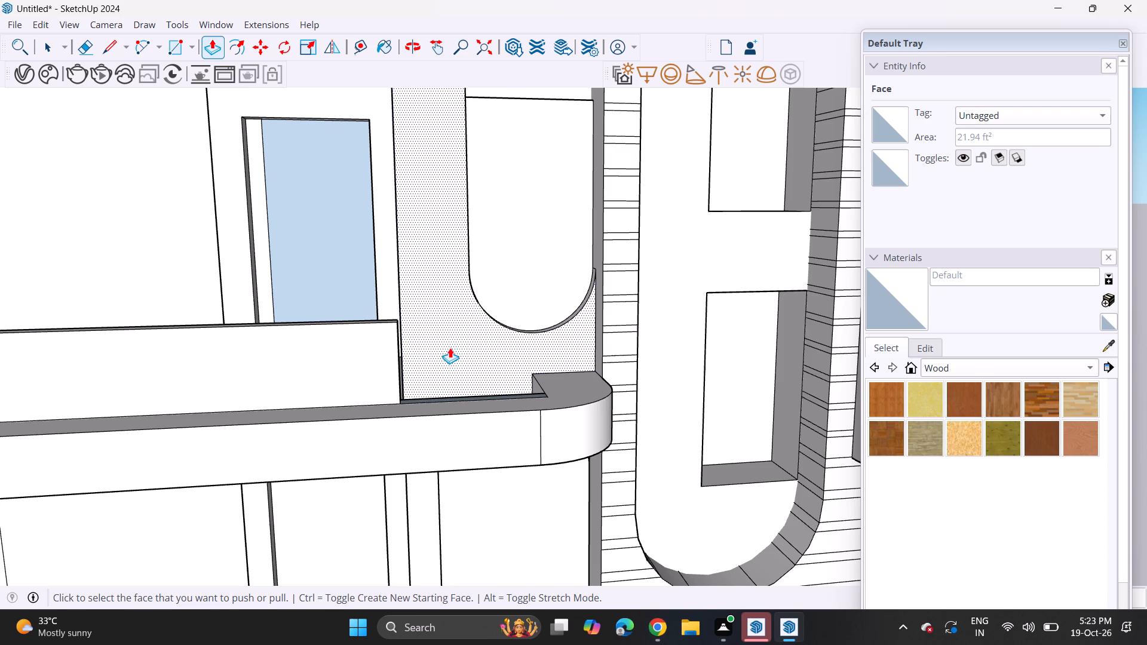
pyautogui.moveTo(407, 330); pyautogui.dragTo(547, 417, button='middle')
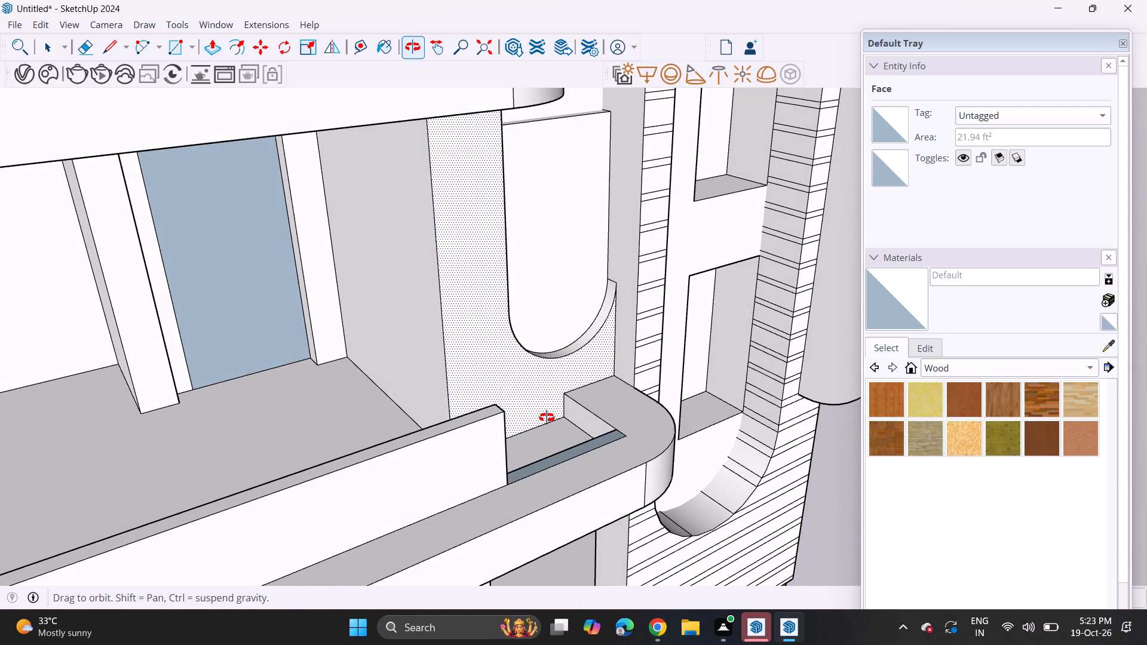
pyautogui.moveTo(547, 417); pyautogui.dragTo(559, 407, button='middle')
pyautogui.click(535, 392)
pyautogui.click(523, 454)
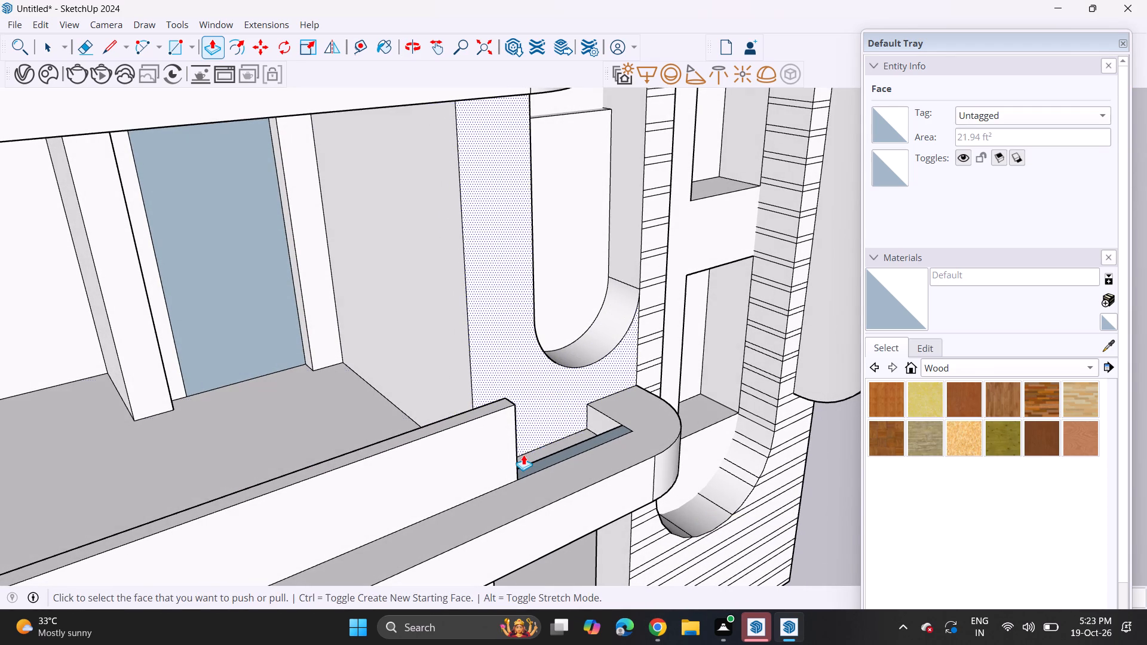
pyautogui.click(533, 406)
pyautogui.click(517, 469)
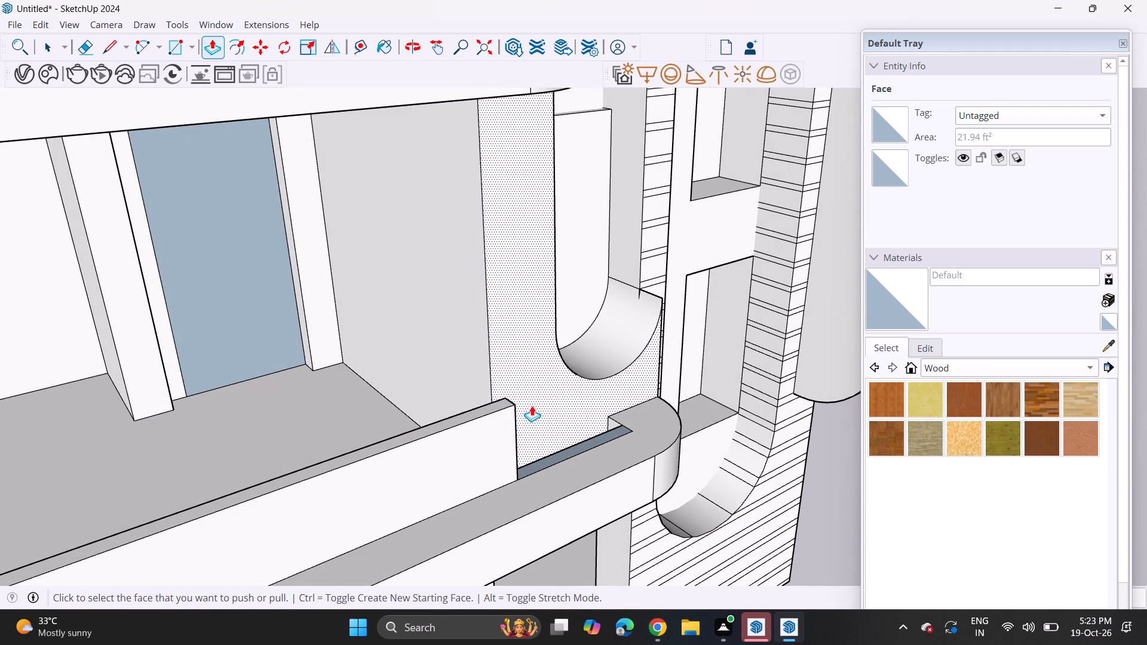
pyautogui.click(532, 406)
pyautogui.click(544, 432)
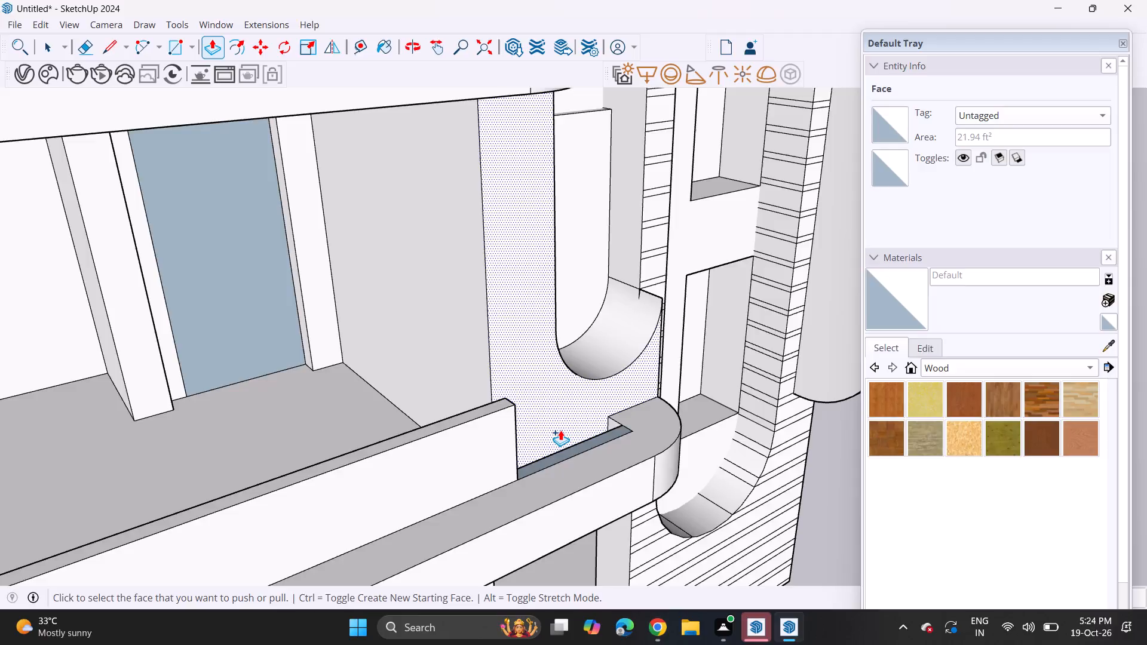
pyautogui.click(505, 287)
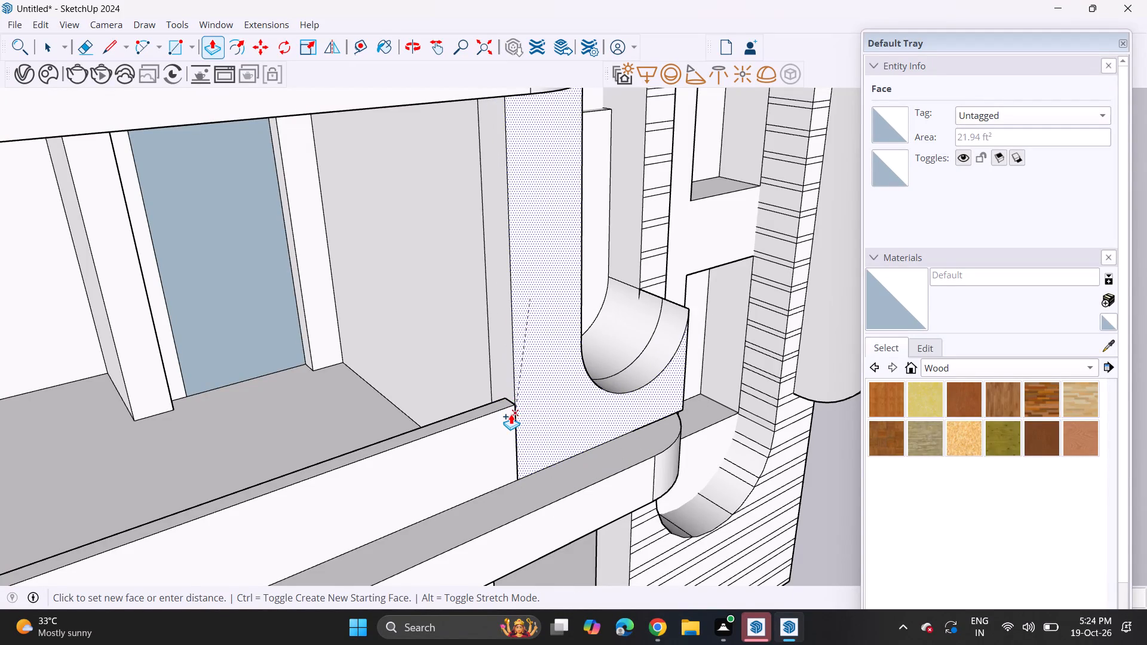
pyautogui.click(511, 414)
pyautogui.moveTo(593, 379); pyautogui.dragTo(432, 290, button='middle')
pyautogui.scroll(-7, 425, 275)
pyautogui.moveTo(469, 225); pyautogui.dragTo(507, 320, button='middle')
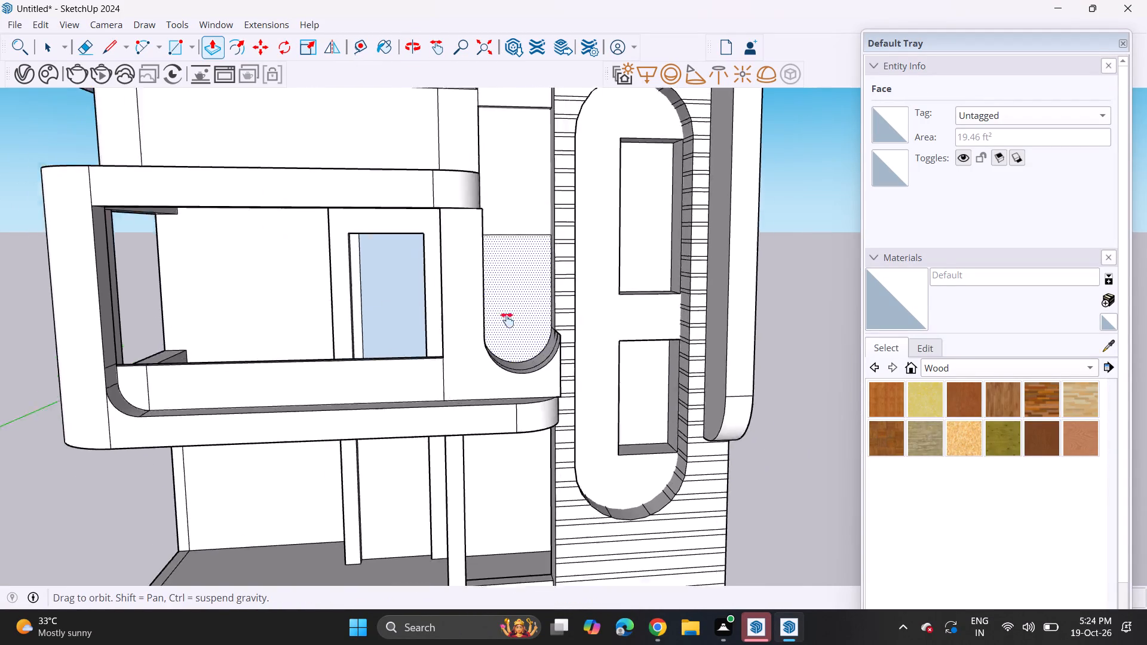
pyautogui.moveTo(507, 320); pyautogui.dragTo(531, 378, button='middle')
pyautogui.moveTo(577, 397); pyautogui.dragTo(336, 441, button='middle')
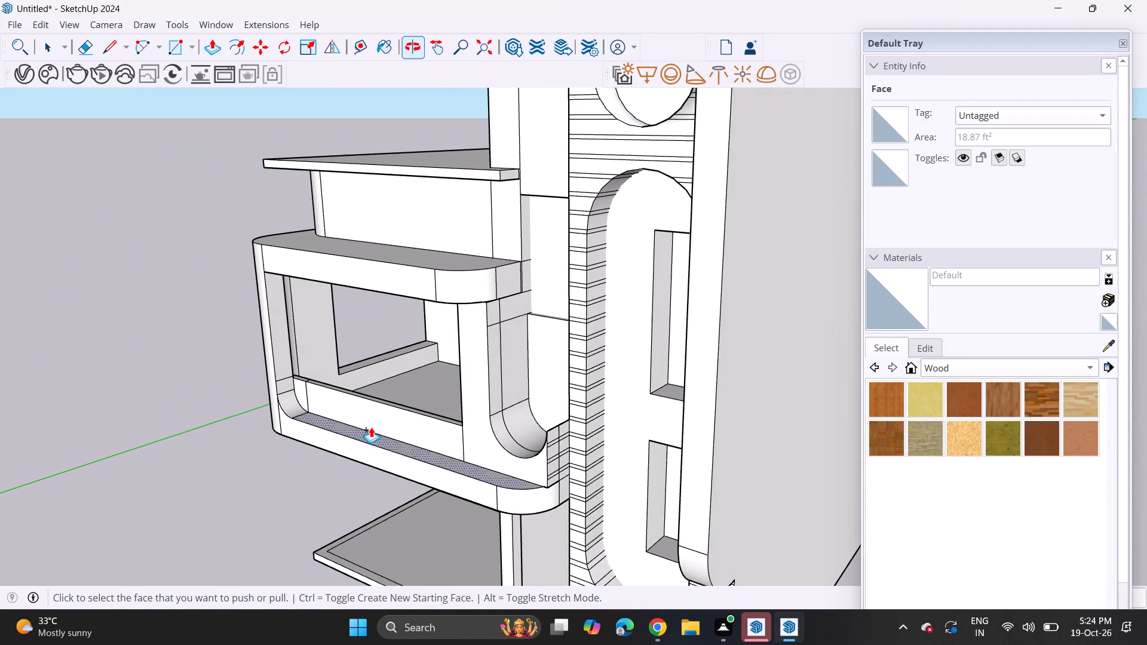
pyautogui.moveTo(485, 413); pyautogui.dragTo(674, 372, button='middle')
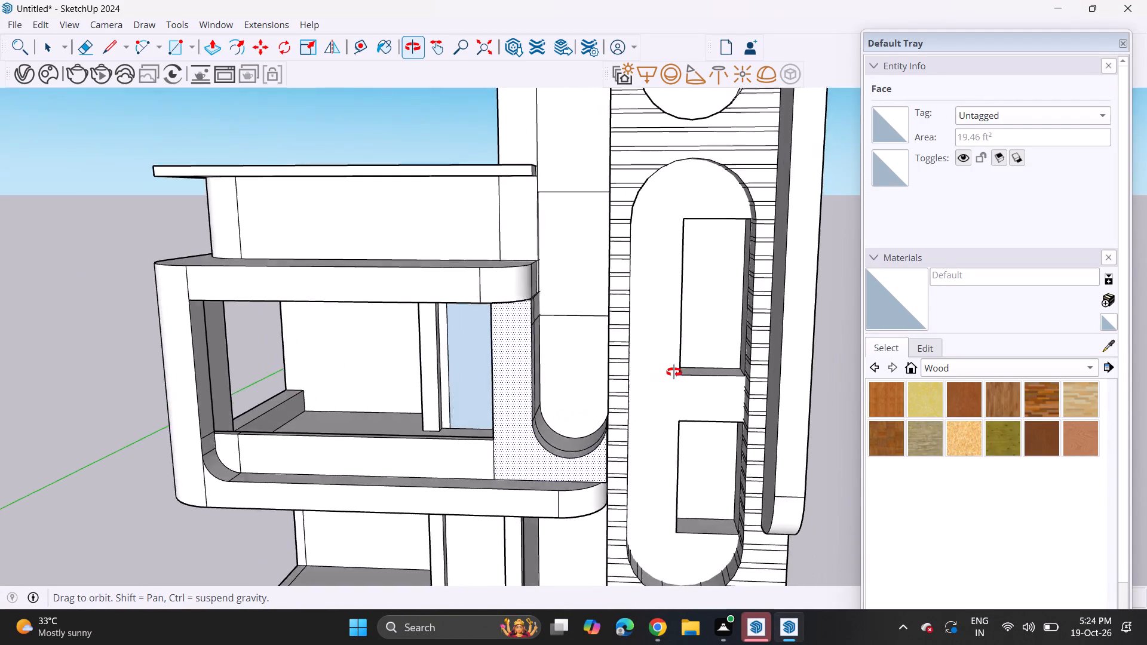
# Erase the horizontal slat lines on the tower face between the circular and tall round-ended recesses and the outer frame.
pyautogui.moveTo(674, 372); pyautogui.dragTo(741, 334, button='middle')
pyautogui.scroll(-5, 725, 319)
pyautogui.keyDown('shift'); pyautogui.moveTo(736, 260); pyautogui.dragTo(589, 314, button='middle'); pyautogui.keyUp('shift')
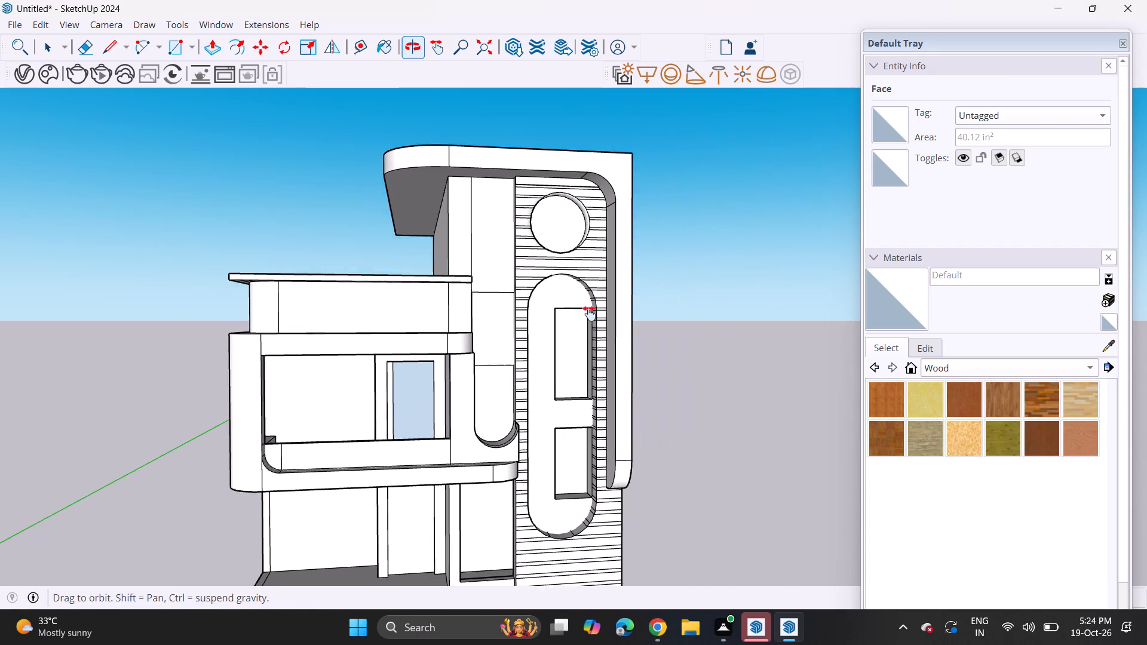
pyautogui.keyDown('shift'); pyautogui.moveTo(589, 314); pyautogui.dragTo(581, 315, button='middle'); pyautogui.keyUp('shift')
pyautogui.click(84, 51)
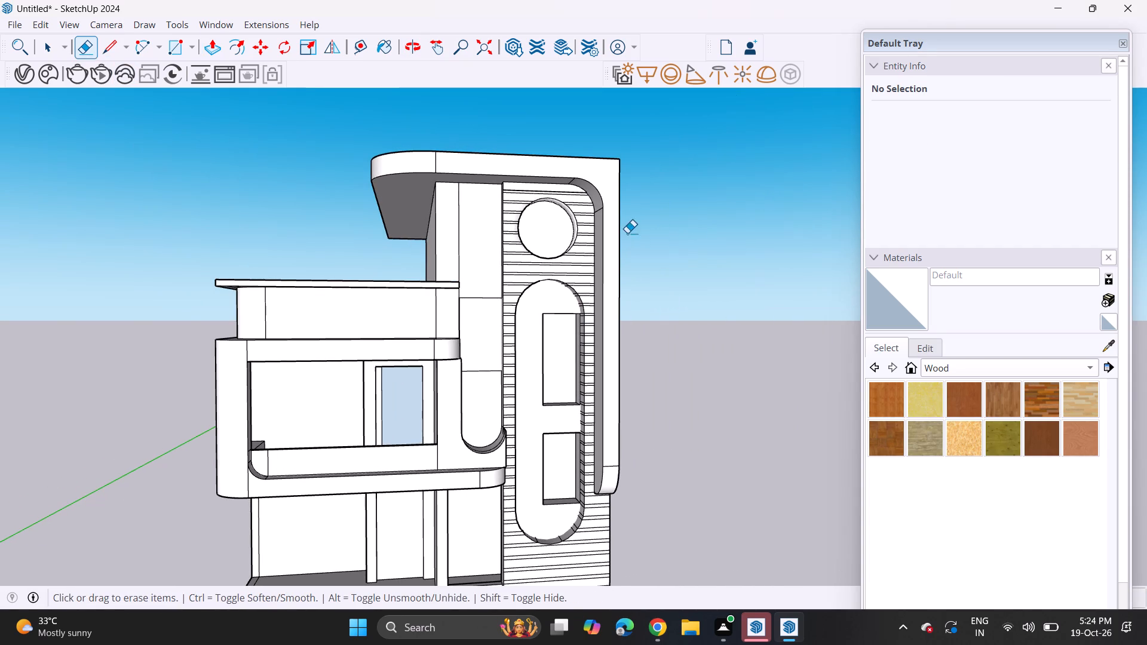
pyautogui.scroll(5, 617, 216)
pyautogui.moveTo(561, 194); pyautogui.dragTo(566, 263)
pyautogui.moveTo(565, 253); pyautogui.dragTo(565, 314)
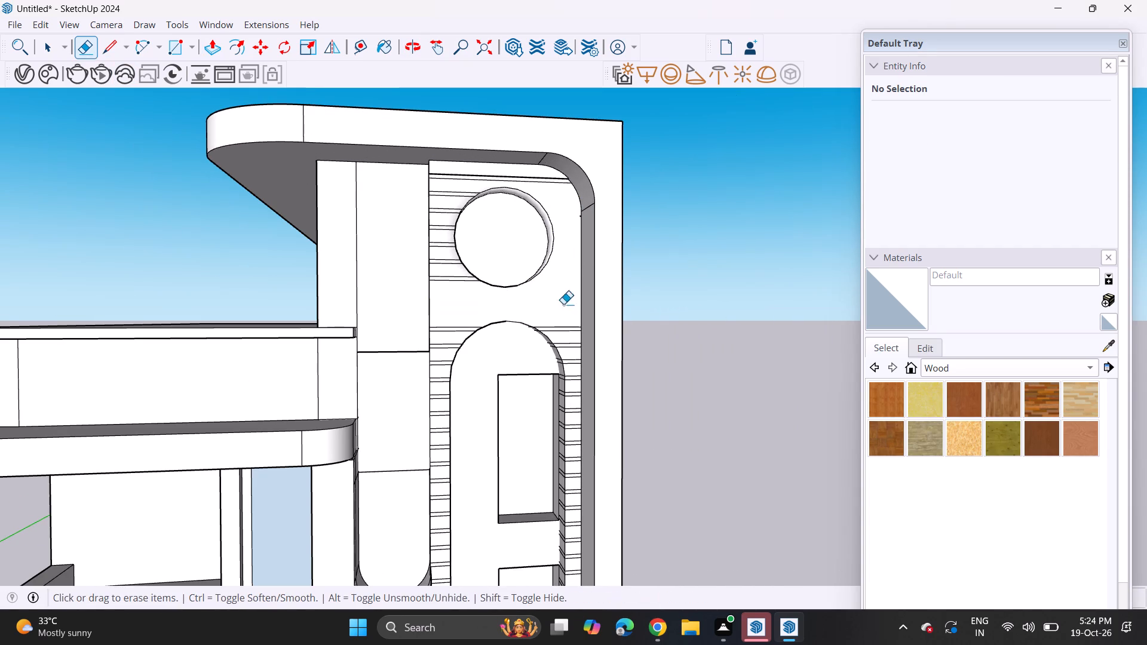
pyautogui.moveTo(563, 299); pyautogui.dragTo(577, 526)
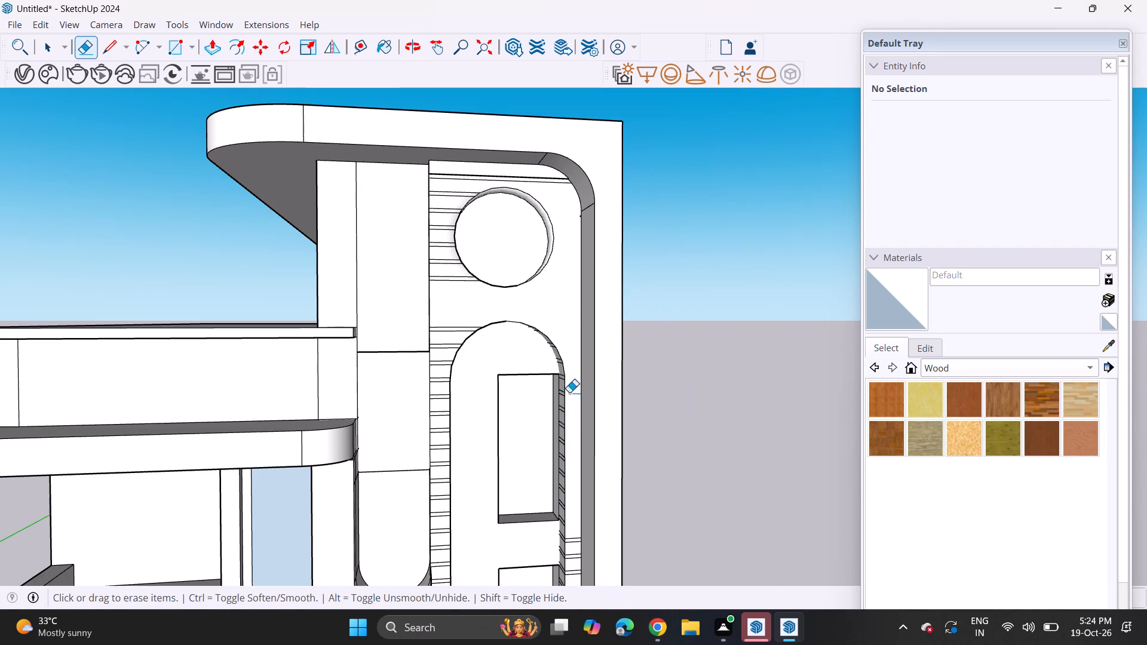
# Erase the frame-side edge of the tall round-ended recess and the adjoining side edges of its upper window recess.
pyautogui.moveTo(551, 335); pyautogui.dragTo(551, 353)
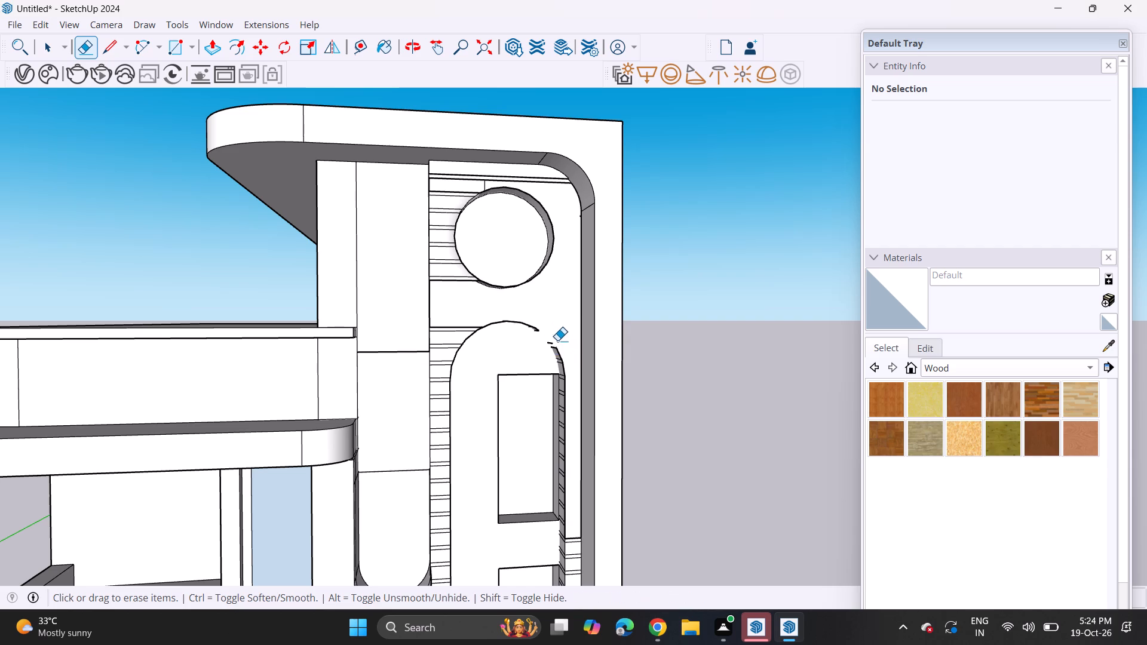
pyautogui.moveTo(557, 340); pyautogui.dragTo(565, 368)
pyautogui.moveTo(566, 364); pyautogui.dragTo(565, 411)
pyautogui.moveTo(562, 371); pyautogui.dragTo(562, 405)
pyautogui.moveTo(562, 403); pyautogui.dragTo(563, 429)
pyautogui.moveTo(563, 431); pyautogui.dragTo(563, 467)
pyautogui.moveTo(560, 460); pyautogui.dragTo(560, 474)
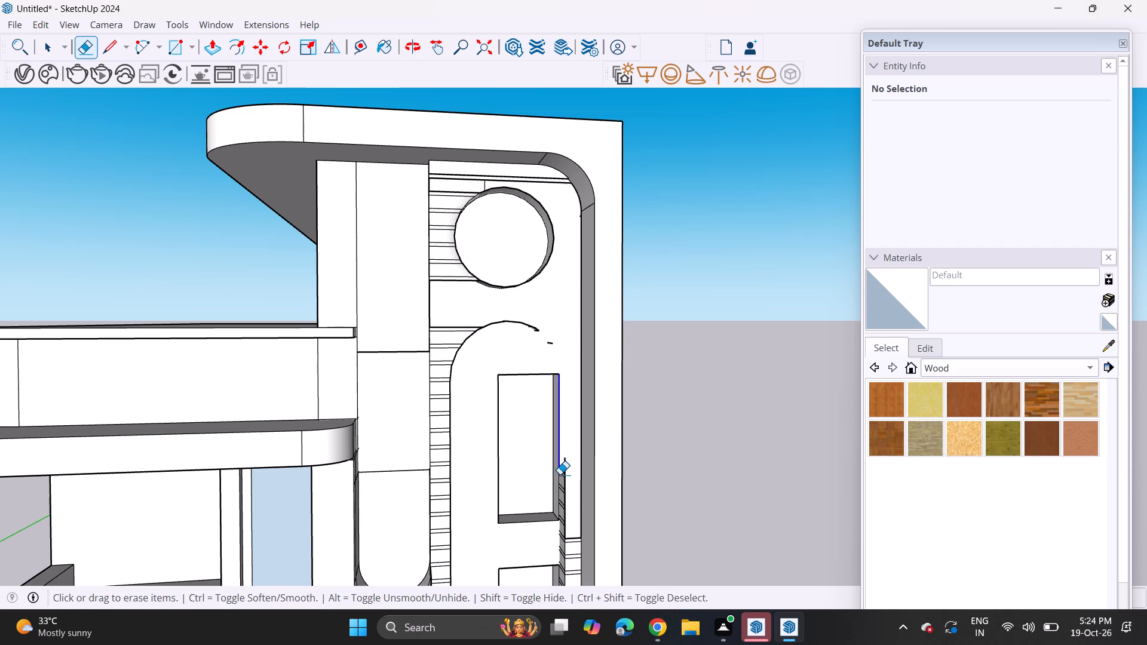
pyautogui.moveTo(560, 474); pyautogui.dragTo(560, 487)
pyautogui.moveTo(560, 481); pyautogui.dragTo(558, 491)
# Erase the upper slat lines and the recess edge on the balcony side of the tall round-ended recess.
pyautogui.moveTo(466, 325); pyautogui.dragTo(449, 394)
pyautogui.moveTo(458, 328); pyautogui.dragTo(469, 362)
pyautogui.moveTo(457, 366); pyautogui.dragTo(447, 395)
pyautogui.moveTo(448, 371); pyautogui.dragTo(441, 366)
pyautogui.moveTo(444, 352); pyautogui.dragTo(445, 392)
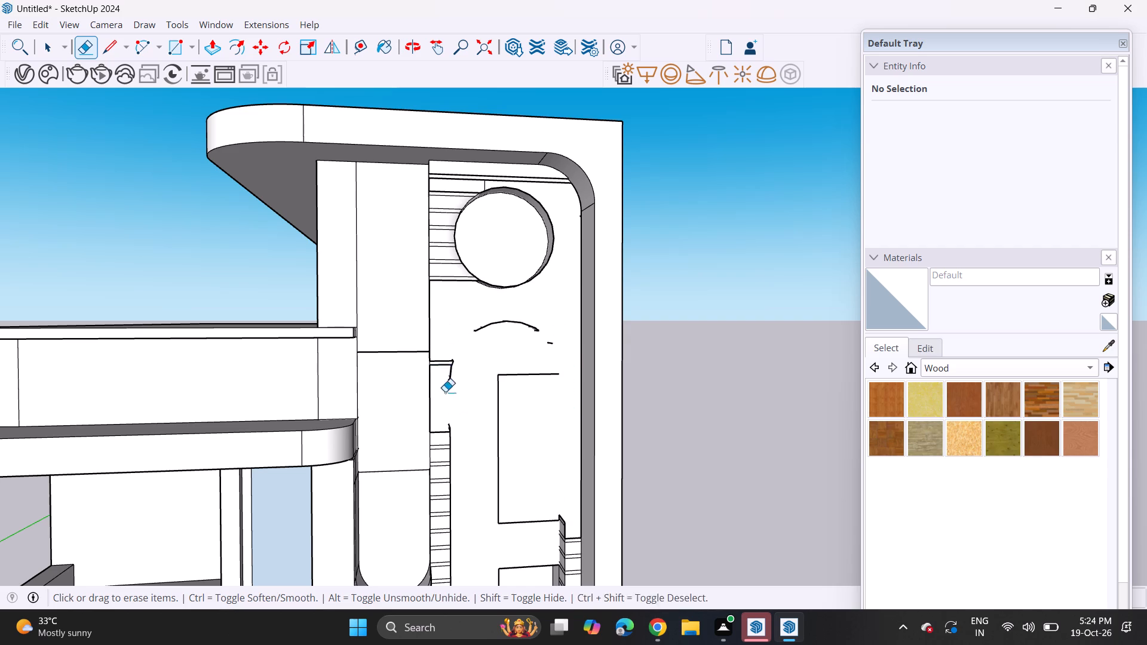
pyautogui.moveTo(445, 392); pyautogui.dragTo(453, 349)
pyautogui.moveTo(453, 361); pyautogui.dragTo(447, 364)
pyautogui.moveTo(446, 368); pyautogui.dragTo(457, 345)
# Erase the arched top outline of the tall round-ended recess on the tower face.
pyautogui.moveTo(457, 361); pyautogui.dragTo(492, 309)
pyautogui.moveTo(492, 320); pyautogui.dragTo(518, 296)
pyautogui.moveTo(526, 300); pyautogui.dragTo(547, 290)
pyautogui.moveTo(547, 298); pyautogui.dragTo(547, 310)
pyautogui.moveTo(545, 334); pyautogui.dragTo(559, 327)
pyautogui.moveTo(556, 339); pyautogui.dragTo(547, 326)
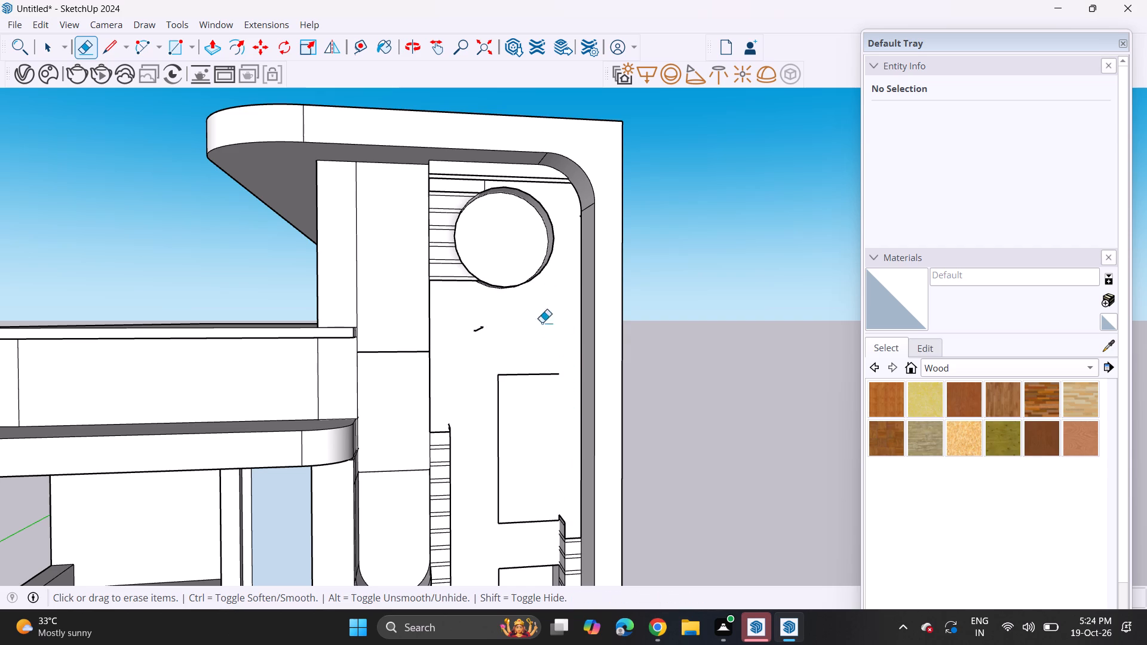
pyautogui.moveTo(526, 334); pyautogui.dragTo(501, 311)
pyautogui.moveTo(483, 318); pyautogui.dragTo(496, 306)
pyautogui.moveTo(500, 297); pyautogui.dragTo(519, 291)
pyautogui.click(514, 297)
# Erase the circular recess near the tower's top together with the slat lines around it.
pyautogui.moveTo(536, 282); pyautogui.dragTo(549, 259)
pyautogui.moveTo(546, 262); pyautogui.dragTo(557, 246)
pyautogui.moveTo(541, 269); pyautogui.dragTo(541, 254)
pyautogui.moveTo(474, 251); pyautogui.dragTo(457, 260)
pyautogui.moveTo(455, 248); pyautogui.dragTo(477, 232)
pyautogui.moveTo(477, 219); pyautogui.dragTo(467, 220)
pyautogui.moveTo(461, 226); pyautogui.dragTo(453, 203)
pyautogui.moveTo(443, 219); pyautogui.dragTo(456, 193)
pyautogui.moveTo(459, 186); pyautogui.dragTo(461, 202)
pyautogui.moveTo(458, 209); pyautogui.dragTo(468, 190)
pyautogui.moveTo(464, 199); pyautogui.dragTo(473, 179)
pyautogui.moveTo(470, 178); pyautogui.dragTo(472, 186)
pyautogui.moveTo(471, 191); pyautogui.dragTo(489, 177)
pyautogui.moveTo(490, 179); pyautogui.dragTo(493, 171)
pyautogui.click(493, 177)
pyautogui.moveTo(483, 220); pyautogui.dragTo(507, 285)
pyautogui.moveTo(520, 254); pyautogui.dragTo(496, 305)
pyautogui.moveTo(489, 261); pyautogui.dragTo(483, 283)
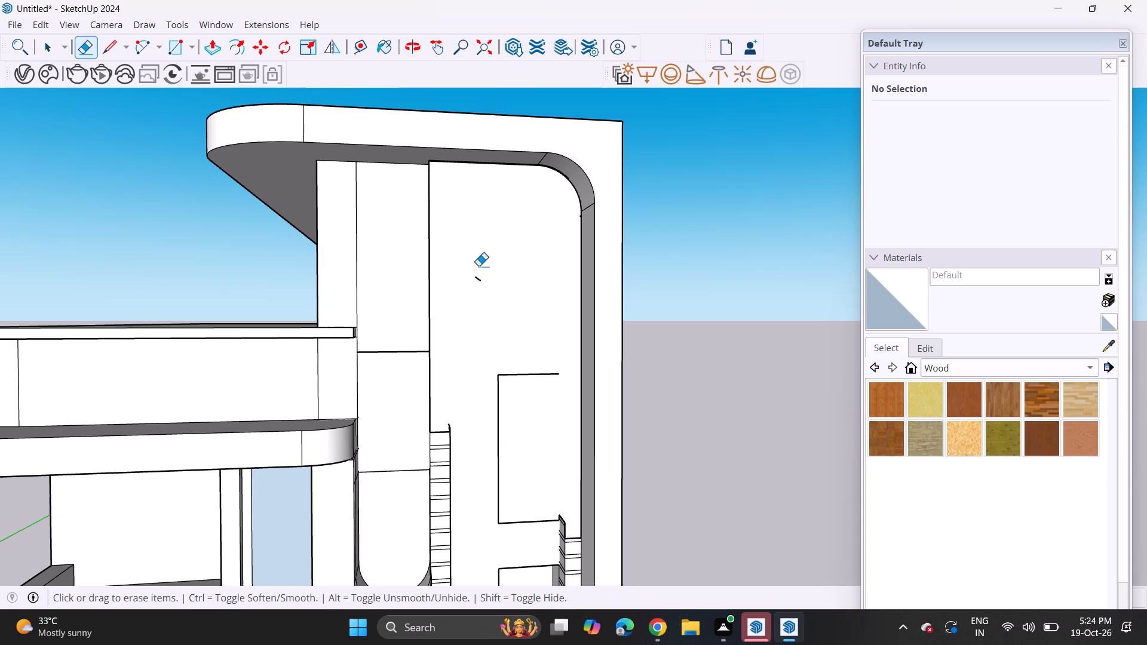
# Erase the upper and lower window recesses inside the tall round-ended recess.
pyautogui.moveTo(474, 315); pyautogui.dragTo(471, 290)
pyautogui.moveTo(492, 321); pyautogui.dragTo(509, 324)
pyautogui.moveTo(517, 341); pyautogui.dragTo(516, 353)
pyautogui.moveTo(498, 376); pyautogui.dragTo(508, 414)
pyautogui.moveTo(506, 463); pyautogui.dragTo(522, 460)
pyautogui.moveTo(522, 488); pyautogui.dragTo(522, 545)
pyautogui.keyDown('shift'); pyautogui.moveTo(519, 489); pyautogui.dragTo(526, 259, button='middle'); pyautogui.keyUp('shift')
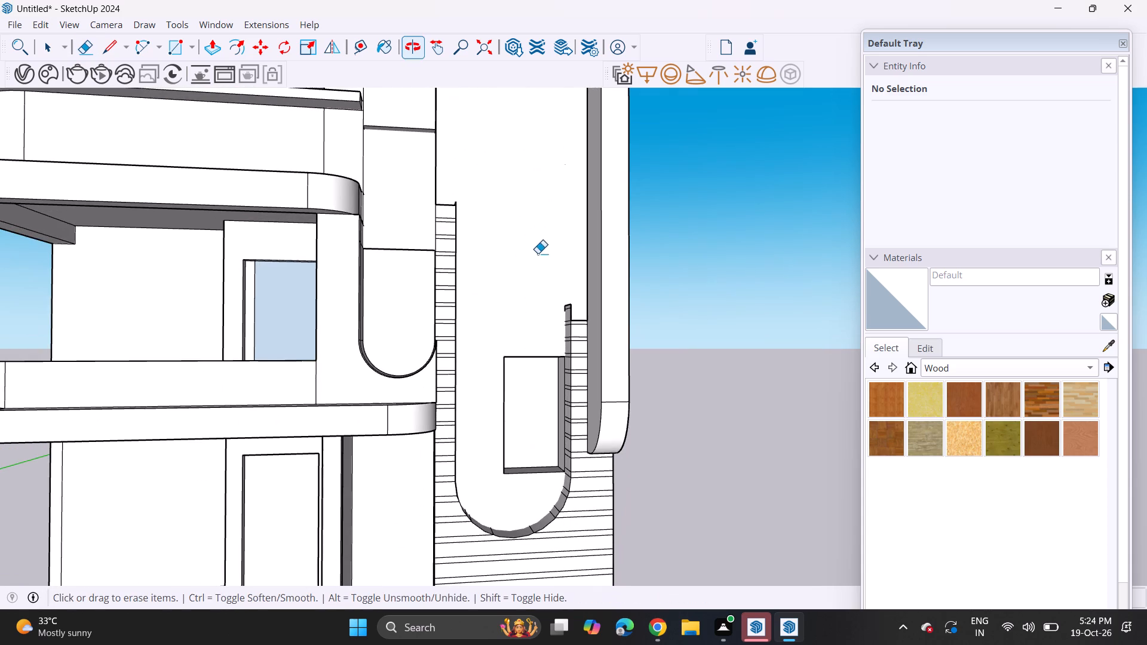
pyautogui.moveTo(536, 264); pyautogui.dragTo(522, 345)
pyautogui.moveTo(523, 322); pyautogui.dragTo(523, 351)
pyautogui.moveTo(522, 319); pyautogui.dragTo(523, 354)
pyautogui.moveTo(507, 358); pyautogui.dragTo(505, 383)
pyautogui.moveTo(508, 413); pyautogui.dragTo(516, 418)
pyautogui.moveTo(522, 447); pyautogui.dragTo(539, 422)
# Erase the lower frame-side slat lines and the frame-side curve at the bottom of the tall recess.
pyautogui.moveTo(539, 437); pyautogui.dragTo(539, 506)
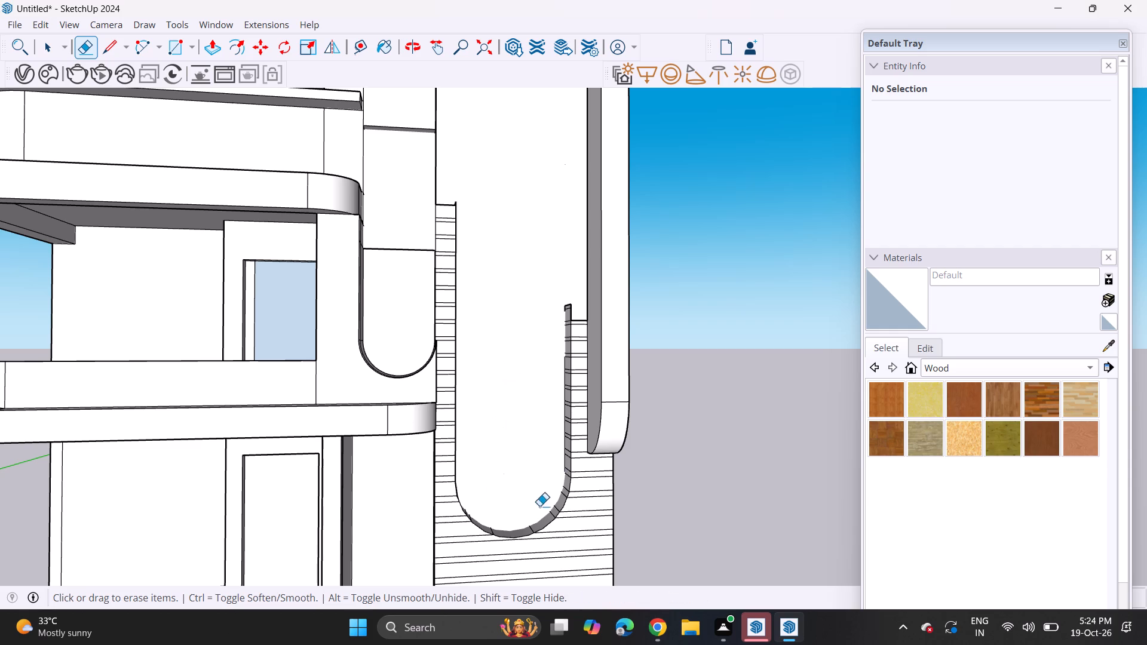
pyautogui.moveTo(539, 506); pyautogui.dragTo(539, 446)
pyautogui.moveTo(540, 477); pyautogui.dragTo(563, 422)
pyautogui.moveTo(569, 460); pyautogui.dragTo(564, 391)
pyautogui.moveTo(571, 320); pyautogui.dragTo(570, 574)
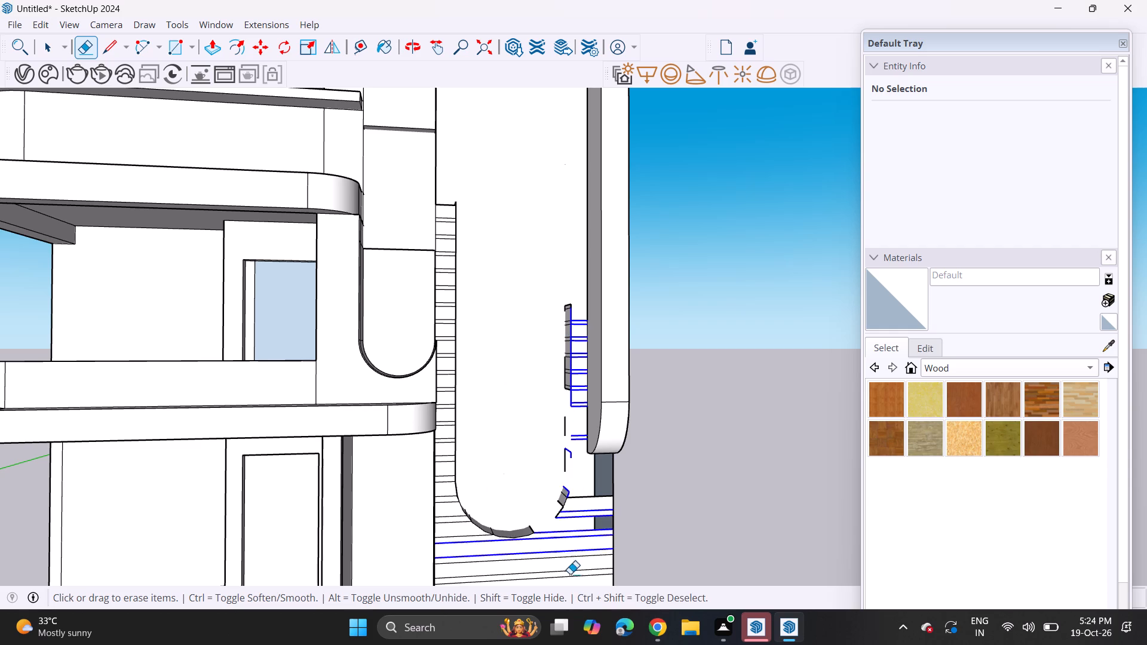
pyautogui.moveTo(570, 574); pyautogui.dragTo(554, 539)
# Erase the slat lines at the tower's base, the recess's balcony-side lower curve and the ground-floor opening's outline.
pyautogui.scroll(-4, 516, 426)
pyautogui.moveTo(525, 413); pyautogui.dragTo(539, 327, button='middle')
pyautogui.moveTo(503, 435); pyautogui.dragTo(510, 474)
pyautogui.moveTo(515, 436); pyautogui.dragTo(636, 447, button='middle')
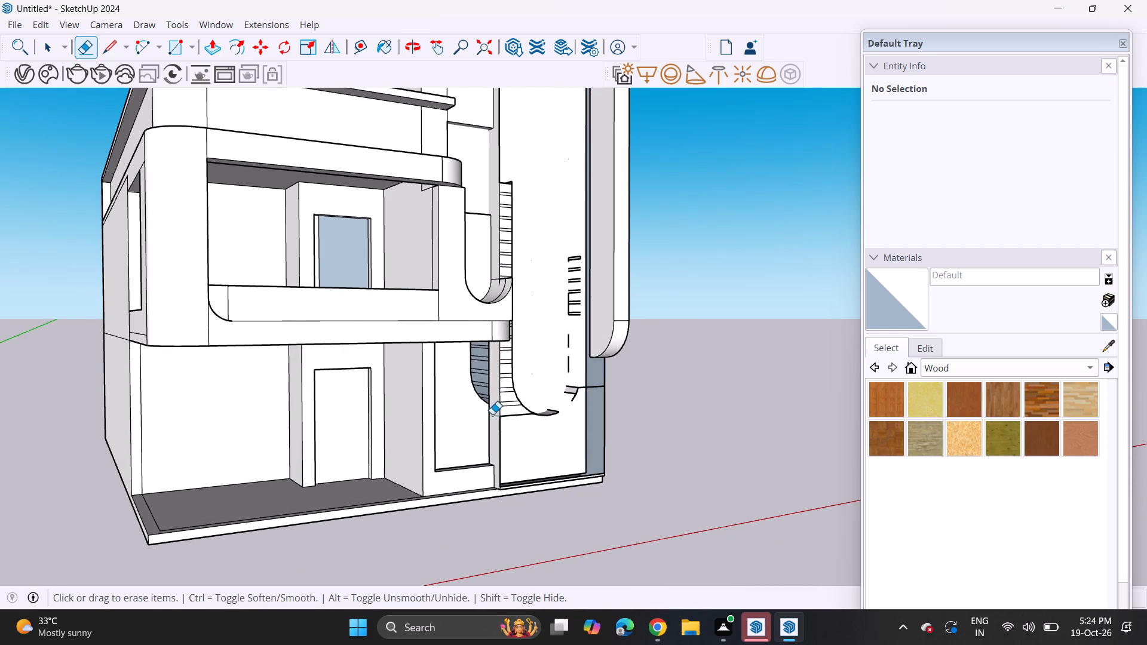
pyautogui.moveTo(513, 400); pyautogui.dragTo(498, 398)
pyautogui.click(490, 394)
pyautogui.moveTo(490, 390); pyautogui.dragTo(532, 364)
pyautogui.moveTo(519, 377); pyautogui.dragTo(499, 424)
pyautogui.moveTo(504, 432); pyautogui.dragTo(525, 391)
pyautogui.moveTo(511, 402); pyautogui.dragTo(501, 462)
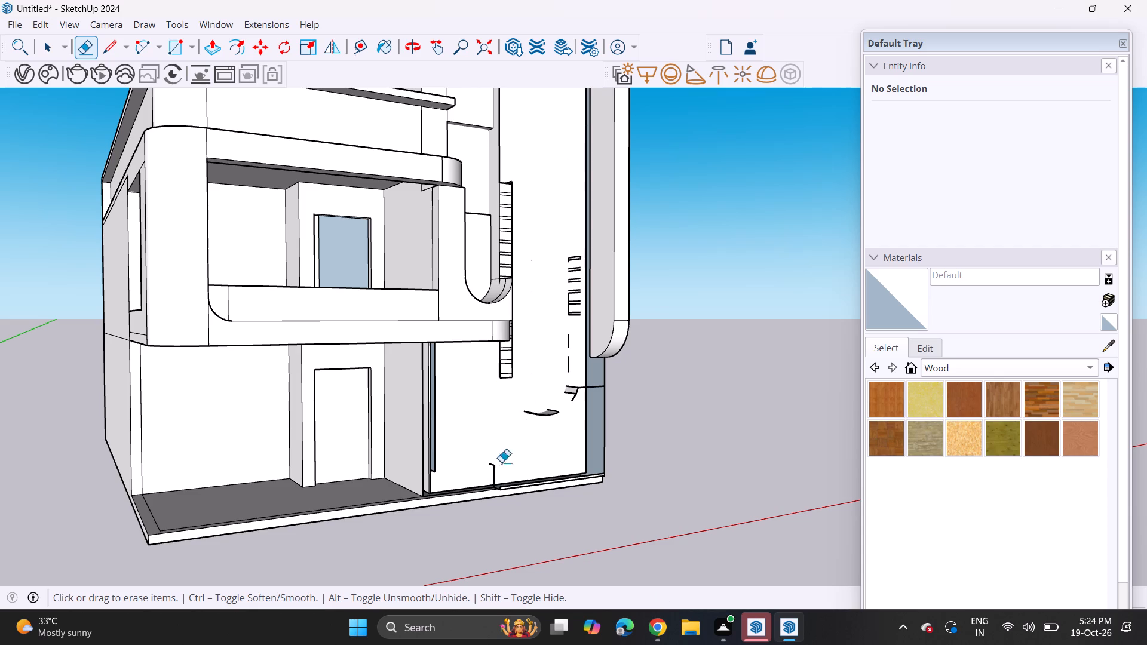
# Erase the leftover fragments of the recess's rounded bottom and the short edge running to the tower's outer side.
pyautogui.moveTo(501, 462); pyautogui.dragTo(531, 379)
pyautogui.moveTo(524, 401); pyautogui.dragTo(562, 332)
pyautogui.moveTo(534, 387); pyautogui.dragTo(549, 360)
pyautogui.moveTo(551, 383); pyautogui.dragTo(567, 371)
pyautogui.click(565, 385)
pyautogui.click(569, 384)
pyautogui.moveTo(569, 392); pyautogui.dragTo(578, 382)
pyautogui.moveTo(573, 397); pyautogui.dragTo(581, 394)
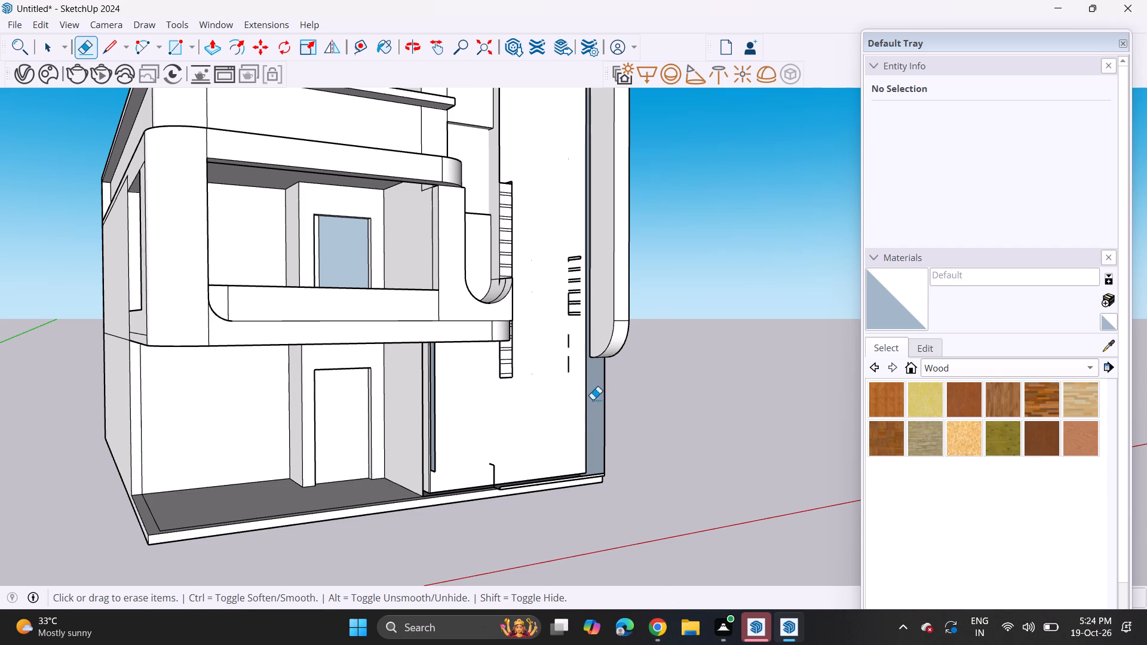
pyautogui.moveTo(599, 400); pyautogui.dragTo(639, 398)
# Erase the remaining column of slat lines on the tower face beside the balcony.
pyautogui.moveTo(588, 471); pyautogui.dragTo(401, 641, button='middle')
pyautogui.scroll(4, 581, 443)
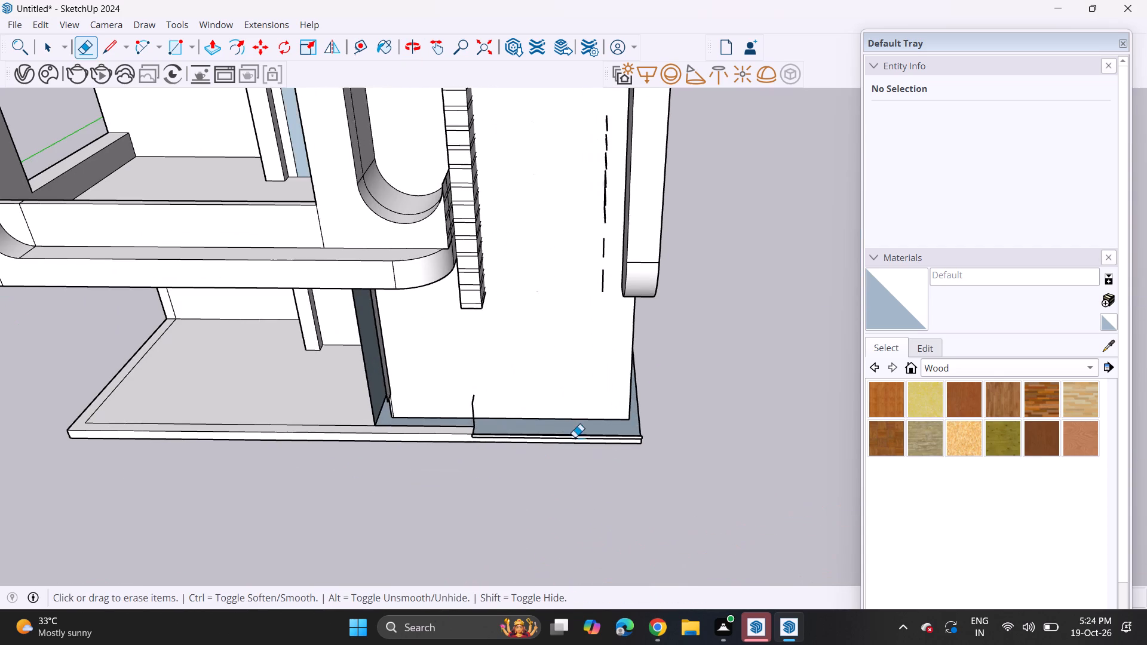
pyautogui.moveTo(416, 388); pyautogui.dragTo(431, 377, button='middle')
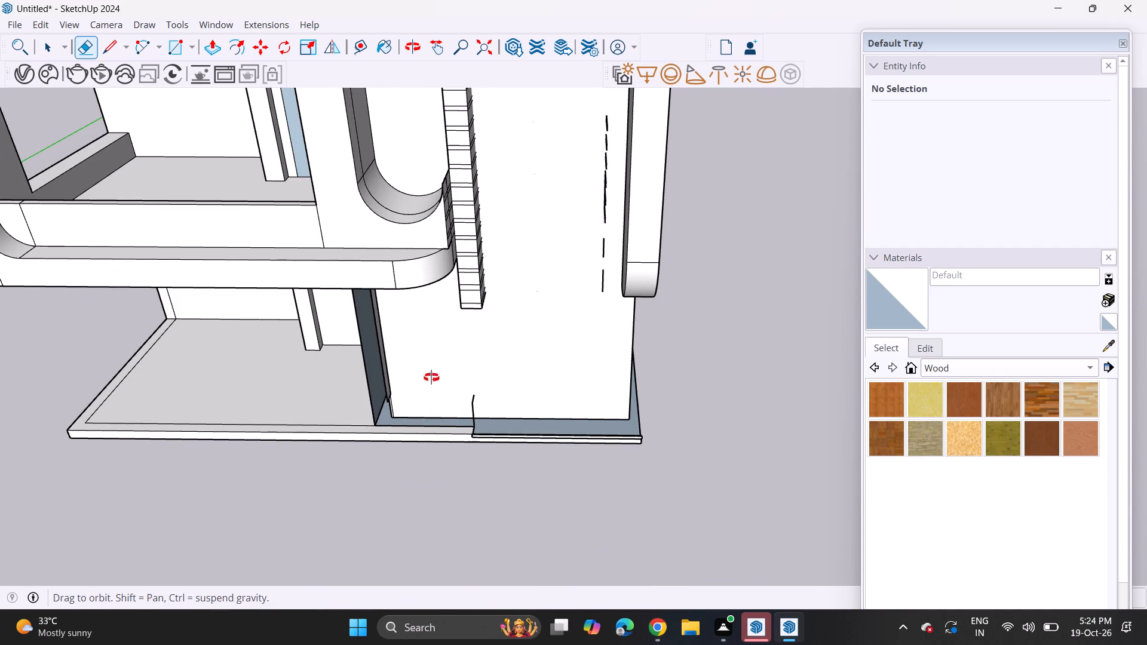
pyautogui.moveTo(431, 377); pyautogui.dragTo(456, 220, button='middle')
pyautogui.keyDown('shift'); pyautogui.moveTo(458, 219); pyautogui.dragTo(468, 374, button='middle'); pyautogui.keyUp('shift')
pyautogui.keyDown('shift'); pyautogui.scroll(1, 467, 371); pyautogui.keyUp('shift')
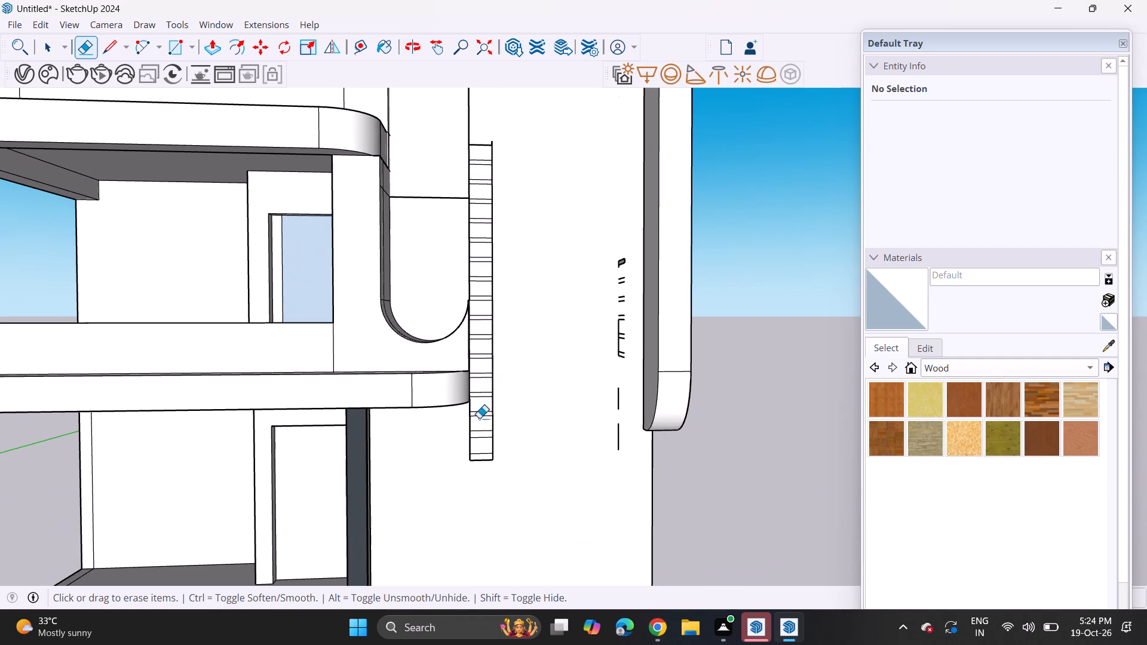
pyautogui.moveTo(483, 466); pyautogui.dragTo(484, 146)
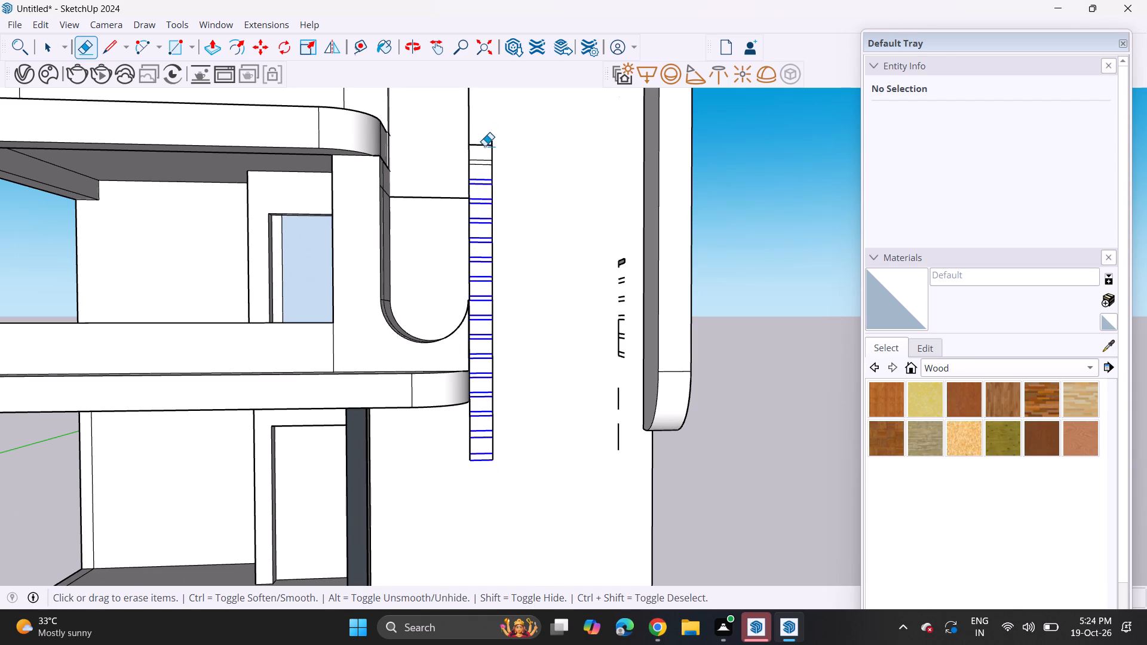
pyautogui.moveTo(484, 146); pyautogui.dragTo(484, 134)
# Erase the leftover vertical edge segments of the tall recess on the balcony side of the tower face.
pyautogui.keyDown('shift'); pyautogui.moveTo(492, 134); pyautogui.dragTo(504, 182, button='middle'); pyautogui.keyUp('shift')
pyautogui.moveTo(504, 182); pyautogui.dragTo(505, 251)
pyautogui.moveTo(510, 220); pyautogui.dragTo(502, 320)
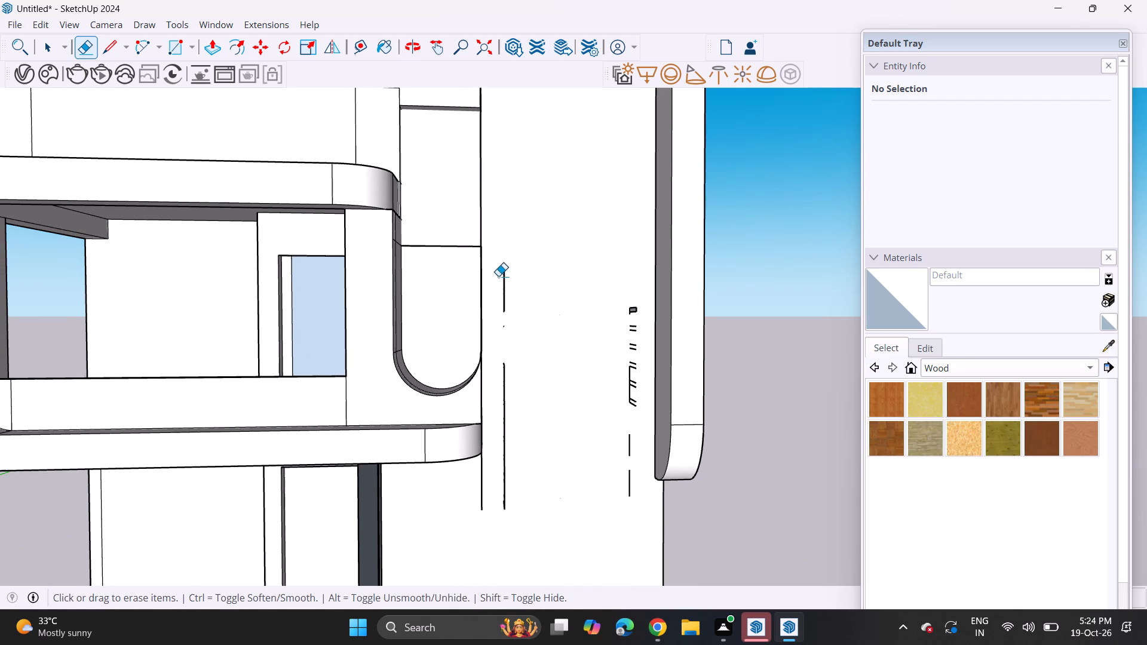
pyautogui.moveTo(500, 284); pyautogui.dragTo(504, 355)
pyautogui.moveTo(505, 281); pyautogui.dragTo(503, 308)
pyautogui.moveTo(504, 262); pyautogui.dragTo(507, 298)
pyautogui.moveTo(500, 281); pyautogui.dragTo(507, 285)
pyautogui.moveTo(508, 331); pyautogui.dragTo(514, 391)
pyautogui.moveTo(503, 407); pyautogui.dragTo(511, 439)
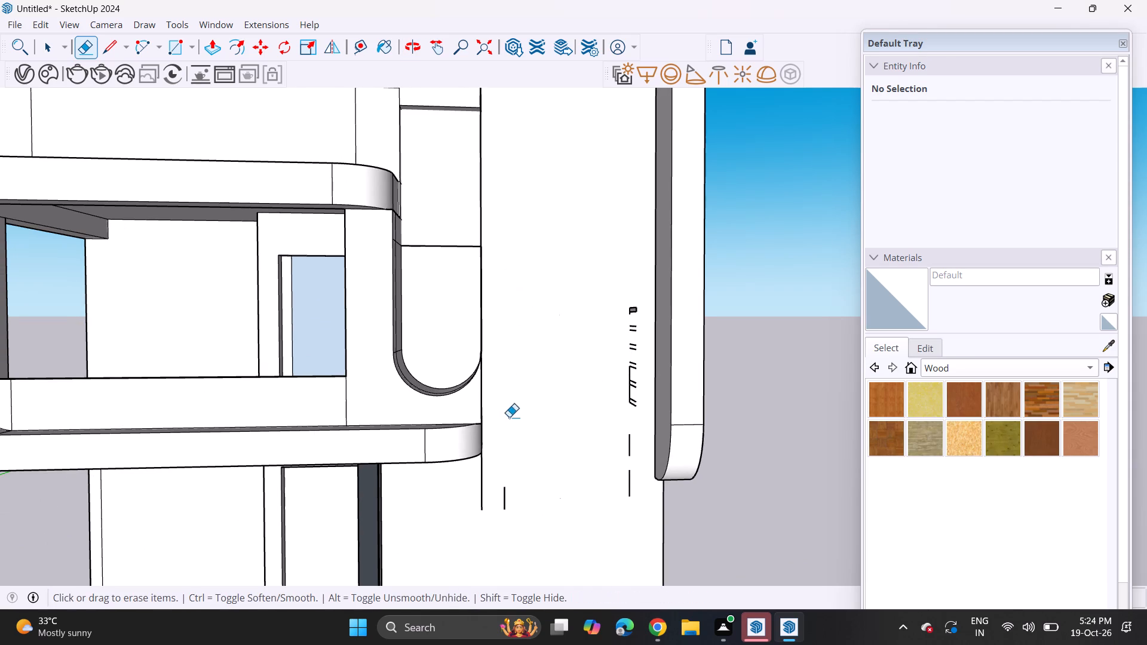
pyautogui.moveTo(509, 436); pyautogui.dragTo(508, 483)
pyautogui.moveTo(502, 496); pyautogui.dragTo(507, 486)
pyautogui.click(507, 492)
# Erase the leftover short slat and edge fragments on the tower face near the outer frame.
pyautogui.moveTo(626, 325); pyautogui.dragTo(605, 354)
pyautogui.moveTo(622, 388); pyautogui.dragTo(623, 338)
pyautogui.moveTo(623, 319); pyautogui.dragTo(642, 314)
pyautogui.moveTo(631, 340); pyautogui.dragTo(640, 316)
pyautogui.moveTo(636, 309); pyautogui.dragTo(634, 322)
pyautogui.moveTo(636, 326); pyautogui.dragTo(630, 335)
pyautogui.moveTo(631, 365); pyautogui.dragTo(631, 308)
pyautogui.moveTo(631, 307); pyautogui.dragTo(629, 322)
pyautogui.moveTo(633, 343); pyautogui.dragTo(623, 356)
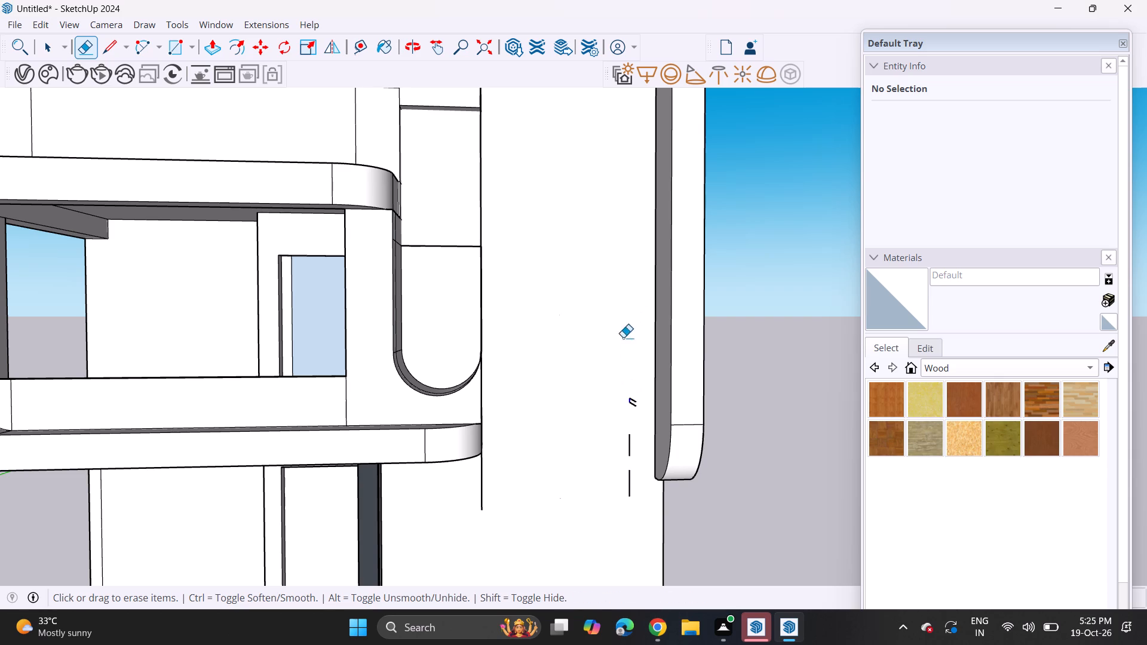
pyautogui.moveTo(627, 394); pyautogui.dragTo(636, 408)
pyautogui.moveTo(633, 440); pyautogui.dragTo(631, 425)
pyautogui.moveTo(630, 451); pyautogui.dragTo(622, 416)
pyautogui.moveTo(627, 421); pyautogui.dragTo(630, 377)
pyautogui.click(633, 389)
# Erase the tall round-ended outline and its slats on the wall behind the tower face.
pyautogui.moveTo(541, 377); pyautogui.dragTo(471, 506, button='middle')
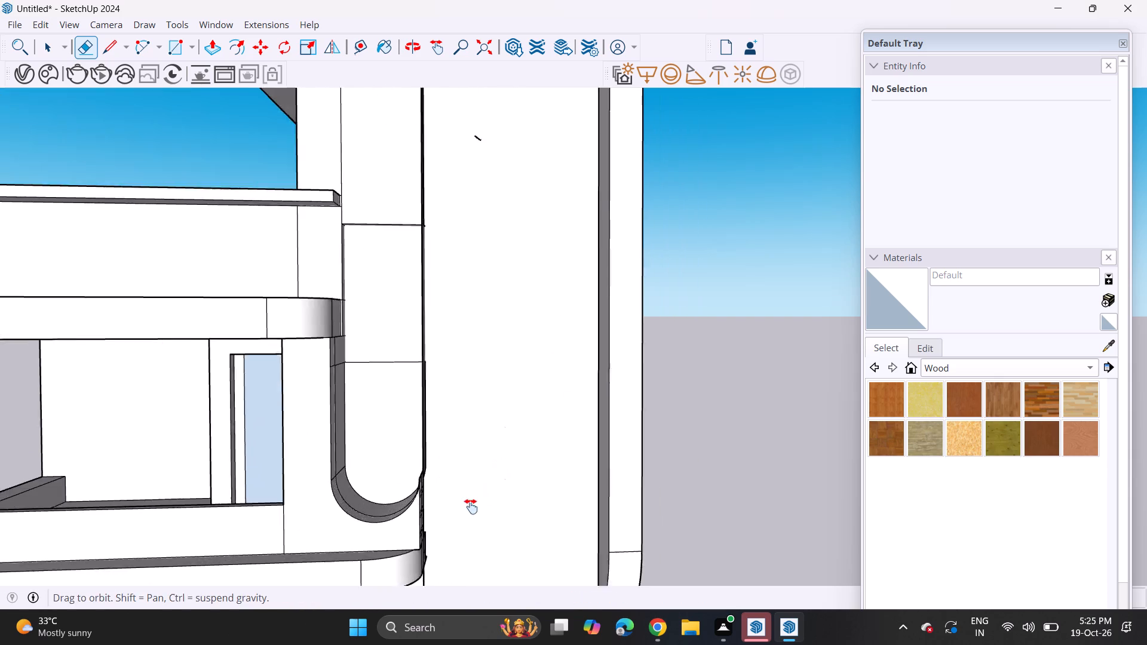
pyautogui.moveTo(471, 506); pyautogui.dragTo(469, 507, button='middle')
pyautogui.moveTo(458, 497); pyautogui.dragTo(404, 520, button='middle')
pyautogui.moveTo(388, 534); pyautogui.dragTo(342, 436, button='middle')
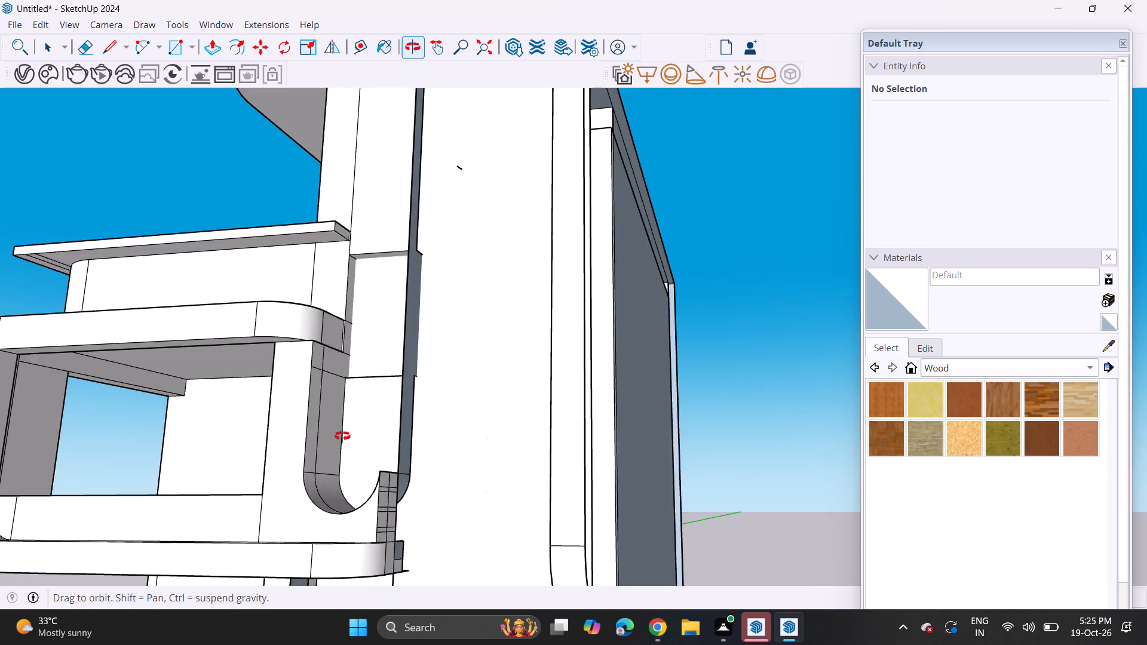
pyautogui.moveTo(342, 436); pyautogui.dragTo(366, 451, button='middle')
pyautogui.moveTo(384, 456); pyautogui.dragTo(397, 459, button='middle')
pyautogui.scroll(-7, 420, 378)
pyautogui.keyDown('shift'); pyautogui.moveTo(395, 389); pyautogui.dragTo(477, 380, button='middle'); pyautogui.keyUp('shift')
pyautogui.moveTo(480, 379); pyautogui.dragTo(618, 385, button='middle')
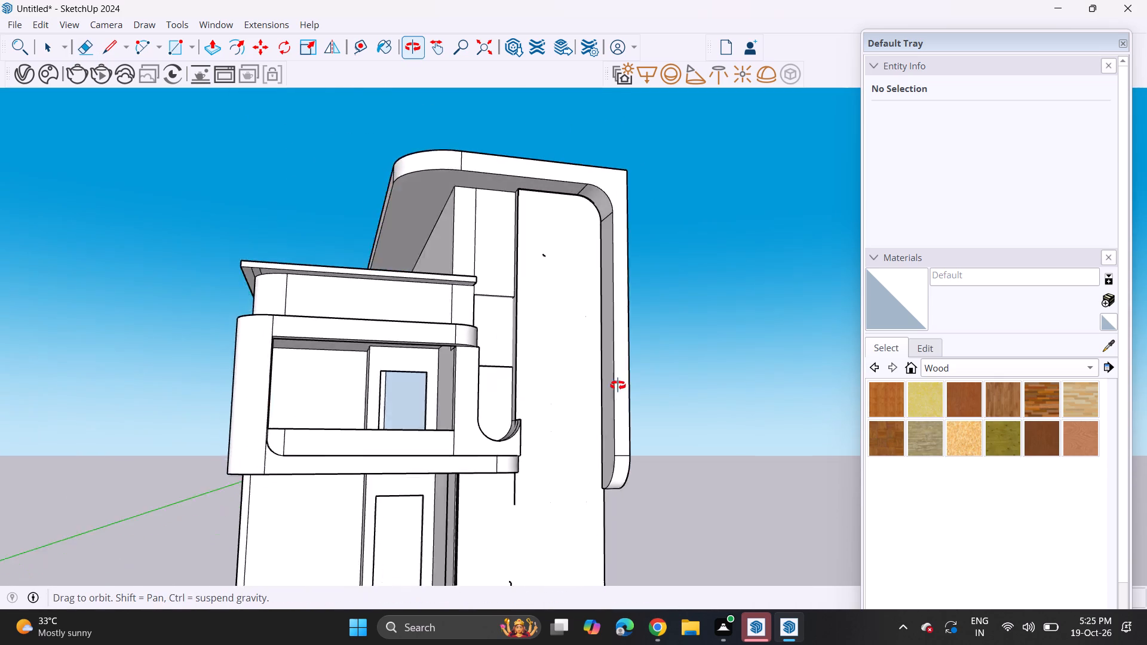
pyautogui.moveTo(618, 385); pyautogui.dragTo(231, 451, button='middle')
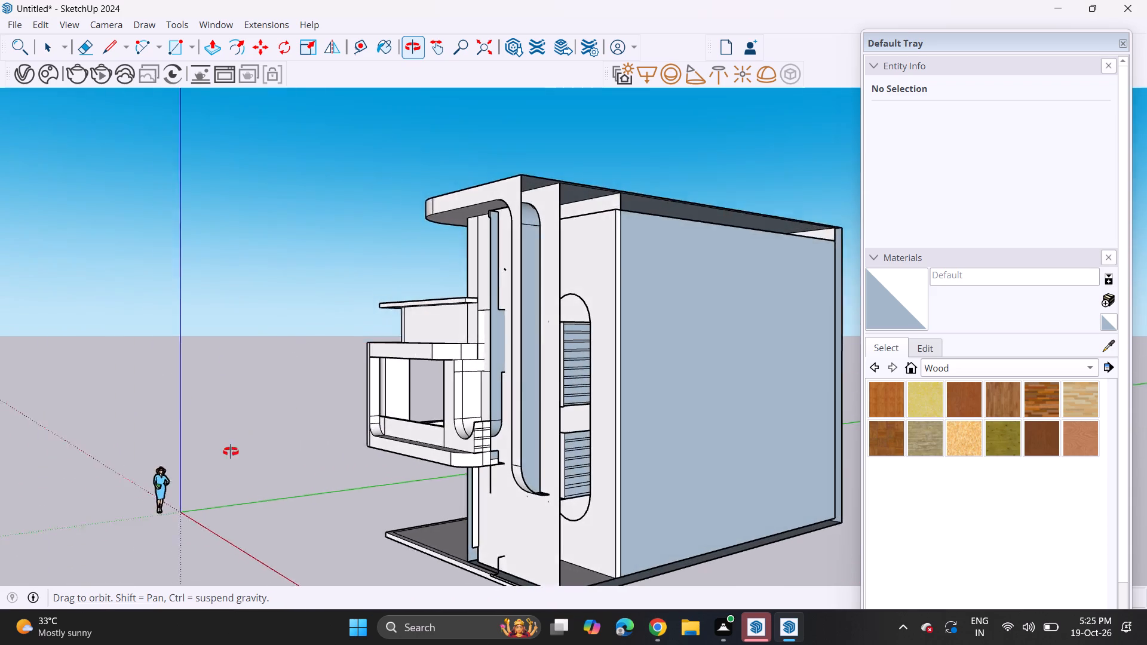
pyautogui.moveTo(231, 451); pyautogui.dragTo(222, 483, button='middle')
pyautogui.moveTo(529, 456); pyautogui.dragTo(299, 457, button='middle')
pyautogui.moveTo(510, 308); pyautogui.dragTo(516, 486)
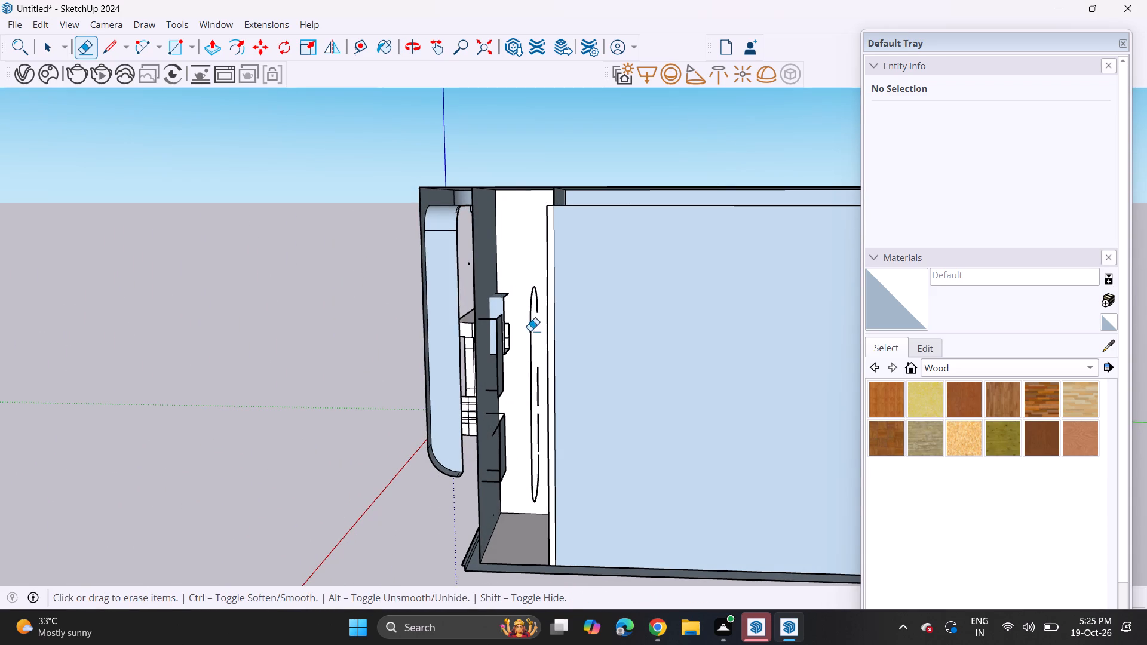
pyautogui.moveTo(542, 287); pyautogui.dragTo(526, 352)
pyautogui.moveTo(530, 311); pyautogui.dragTo(532, 397)
pyautogui.moveTo(532, 411); pyautogui.dragTo(538, 410)
pyautogui.moveTo(538, 406); pyautogui.dragTo(537, 425)
pyautogui.moveTo(533, 426); pyautogui.dragTo(534, 437)
pyautogui.moveTo(539, 444); pyautogui.dragTo(541, 485)
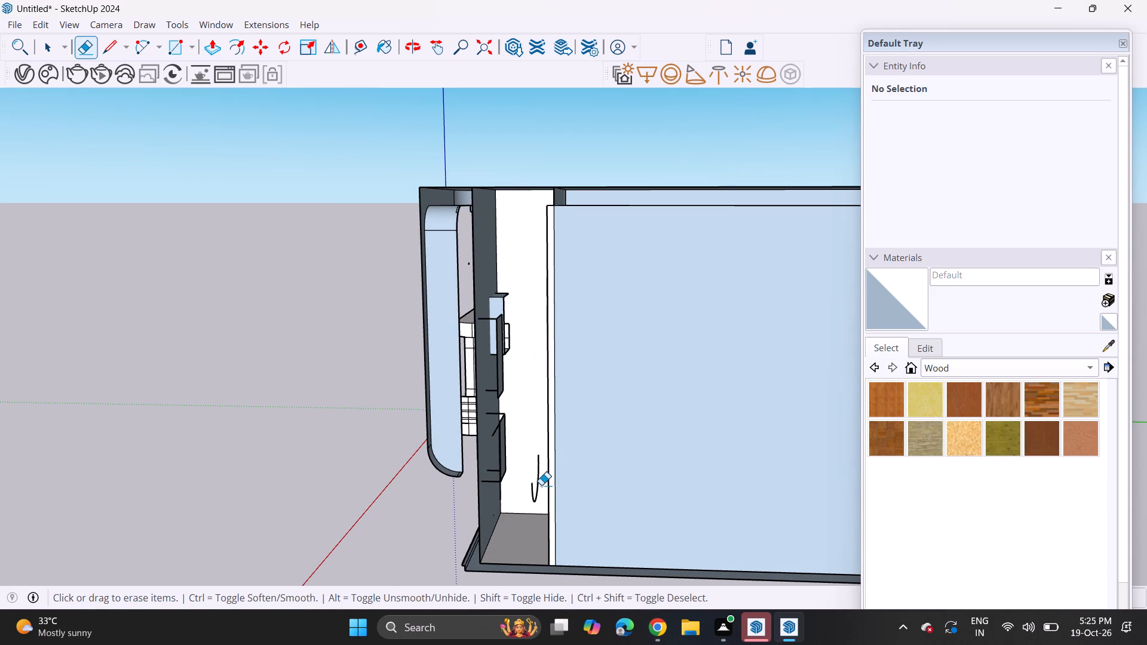
pyautogui.moveTo(541, 485); pyautogui.dragTo(541, 475)
pyautogui.moveTo(539, 472); pyautogui.dragTo(540, 489)
pyautogui.moveTo(530, 498); pyautogui.dragTo(536, 489)
pyautogui.click(519, 463)
# Erase edges of the upper window recess box projecting behind the tower's front wall.
pyautogui.moveTo(523, 452); pyautogui.dragTo(554, 440, button='middle')
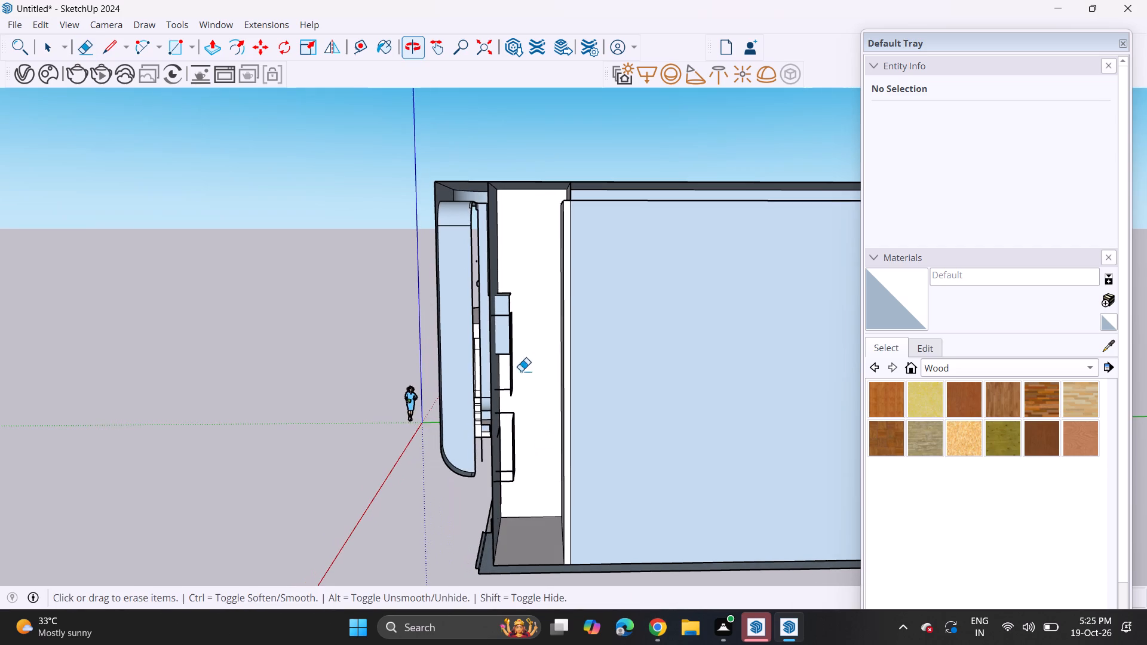
pyautogui.moveTo(507, 304); pyautogui.dragTo(507, 332)
pyautogui.moveTo(504, 294); pyautogui.dragTo(508, 305)
pyautogui.moveTo(508, 307); pyautogui.dragTo(506, 318)
pyautogui.moveTo(507, 320); pyautogui.dragTo(514, 327)
pyautogui.click(514, 333)
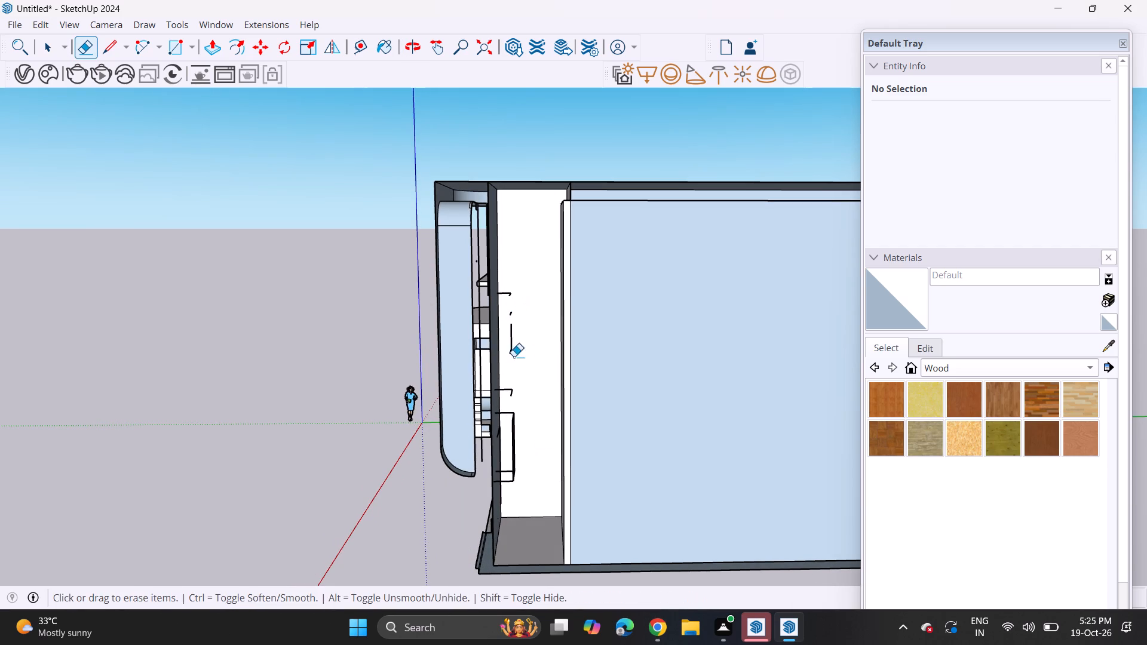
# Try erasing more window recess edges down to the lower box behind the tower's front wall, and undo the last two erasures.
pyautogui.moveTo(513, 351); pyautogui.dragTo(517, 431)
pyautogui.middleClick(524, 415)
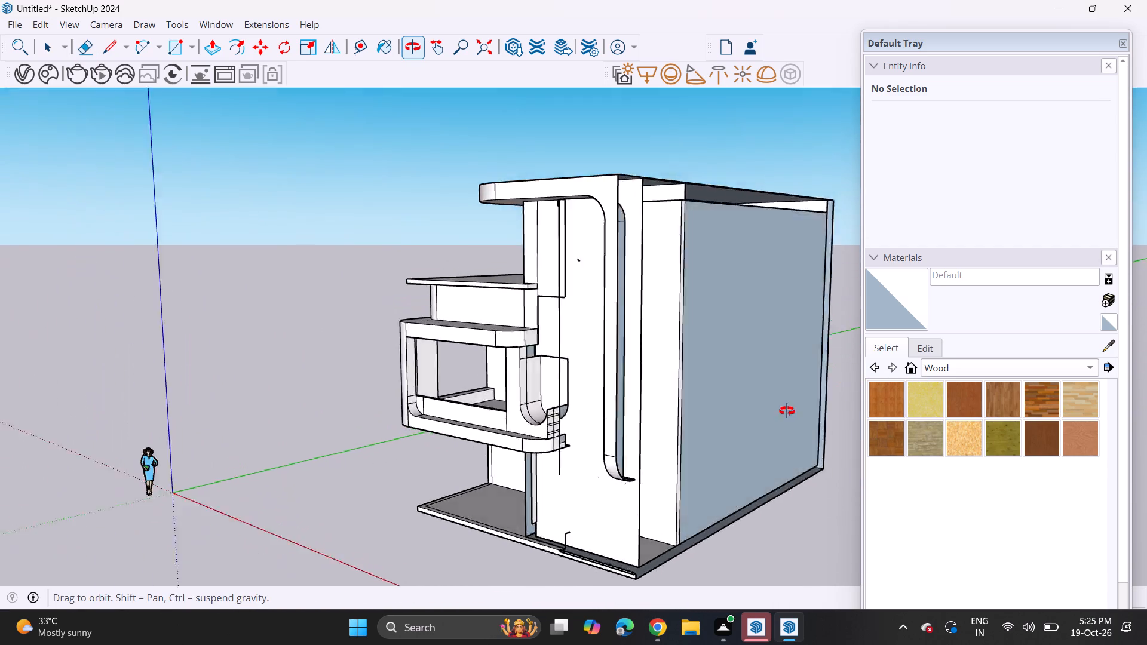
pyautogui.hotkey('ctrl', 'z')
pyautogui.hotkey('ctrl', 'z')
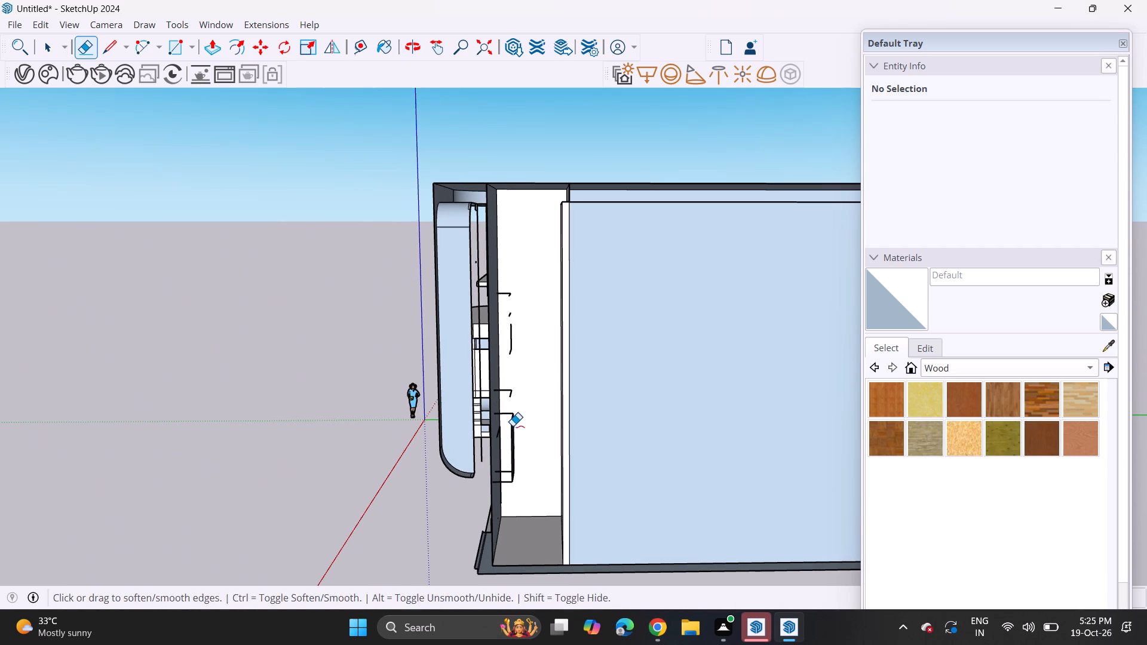
# Undo the last three erasures of window recess edges behind the tower's front wall.
pyautogui.hotkey('ctrl', 'z')
pyautogui.hotkey('ctrl', 'z')
pyautogui.hotkey('ctrl', 'z')
pyautogui.moveTo(499, 426); pyautogui.dragTo(742, 427, button='middle')
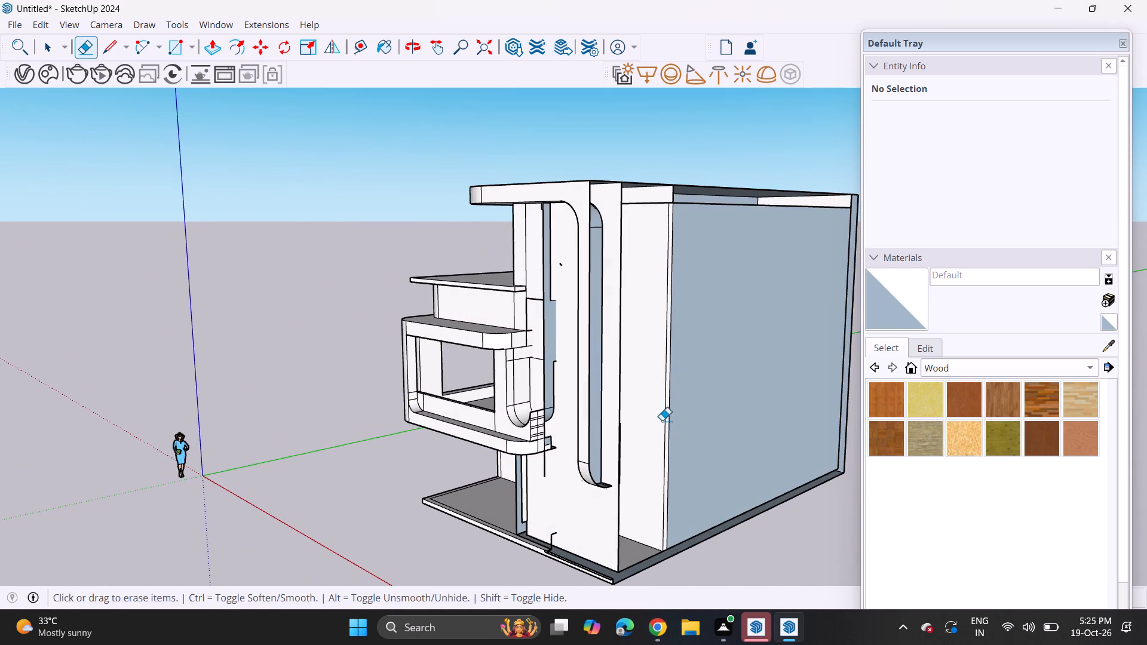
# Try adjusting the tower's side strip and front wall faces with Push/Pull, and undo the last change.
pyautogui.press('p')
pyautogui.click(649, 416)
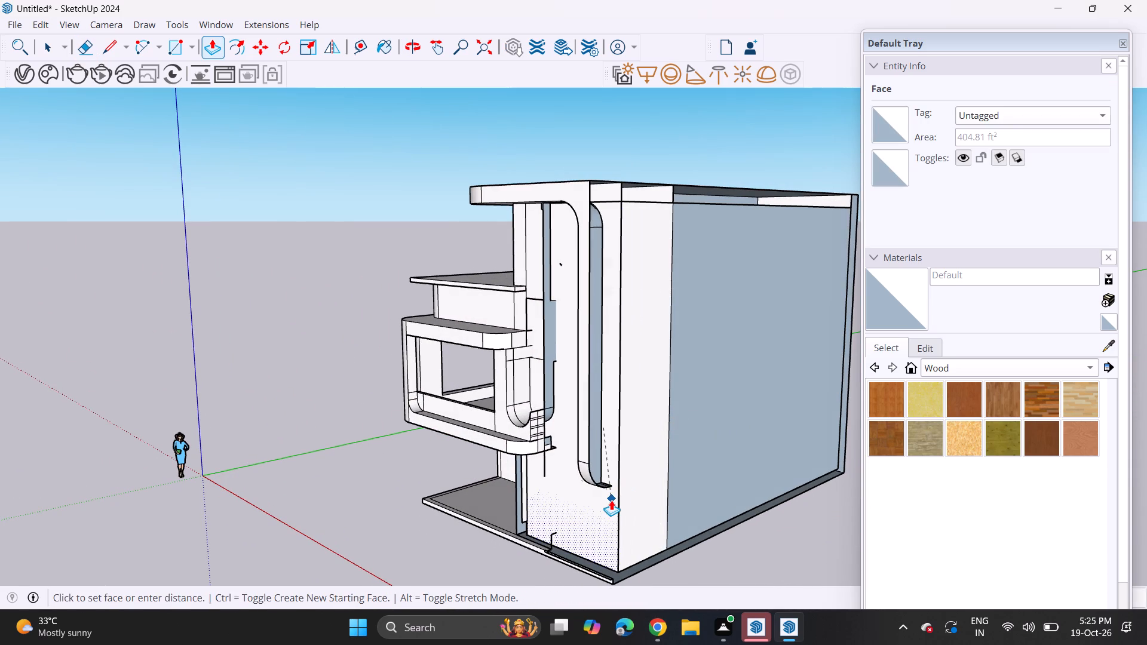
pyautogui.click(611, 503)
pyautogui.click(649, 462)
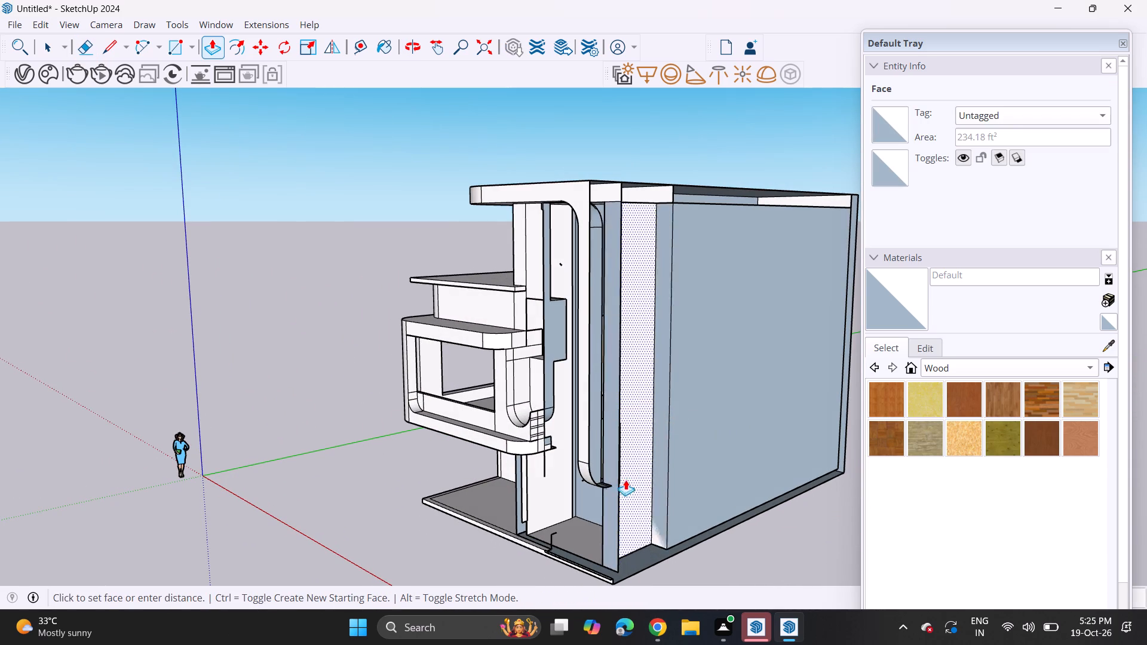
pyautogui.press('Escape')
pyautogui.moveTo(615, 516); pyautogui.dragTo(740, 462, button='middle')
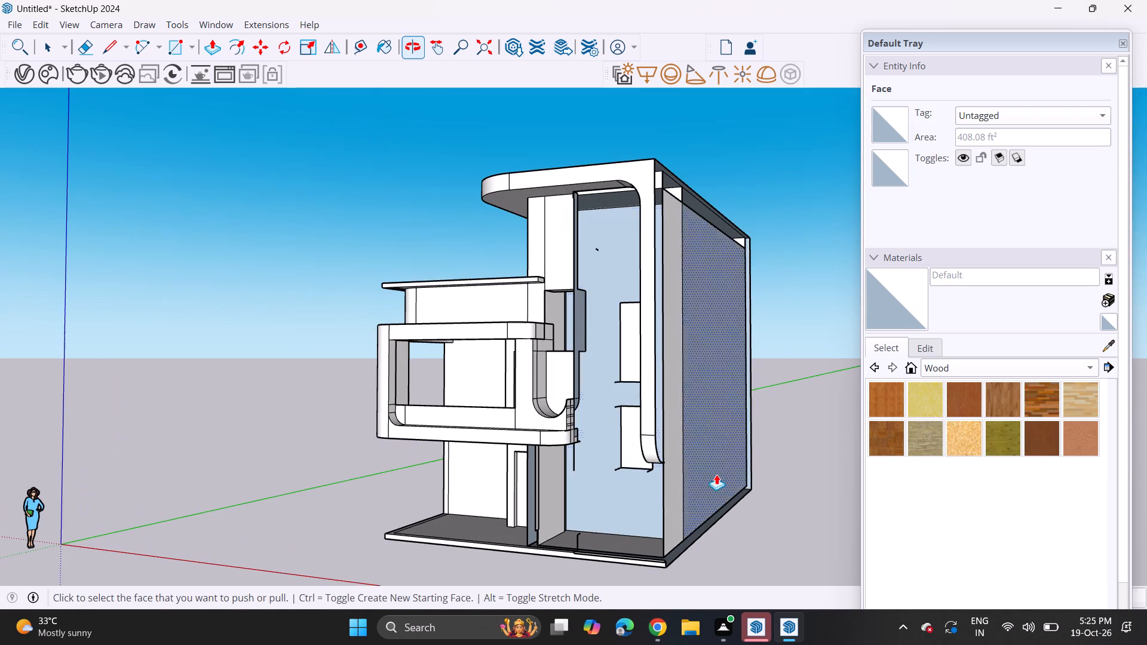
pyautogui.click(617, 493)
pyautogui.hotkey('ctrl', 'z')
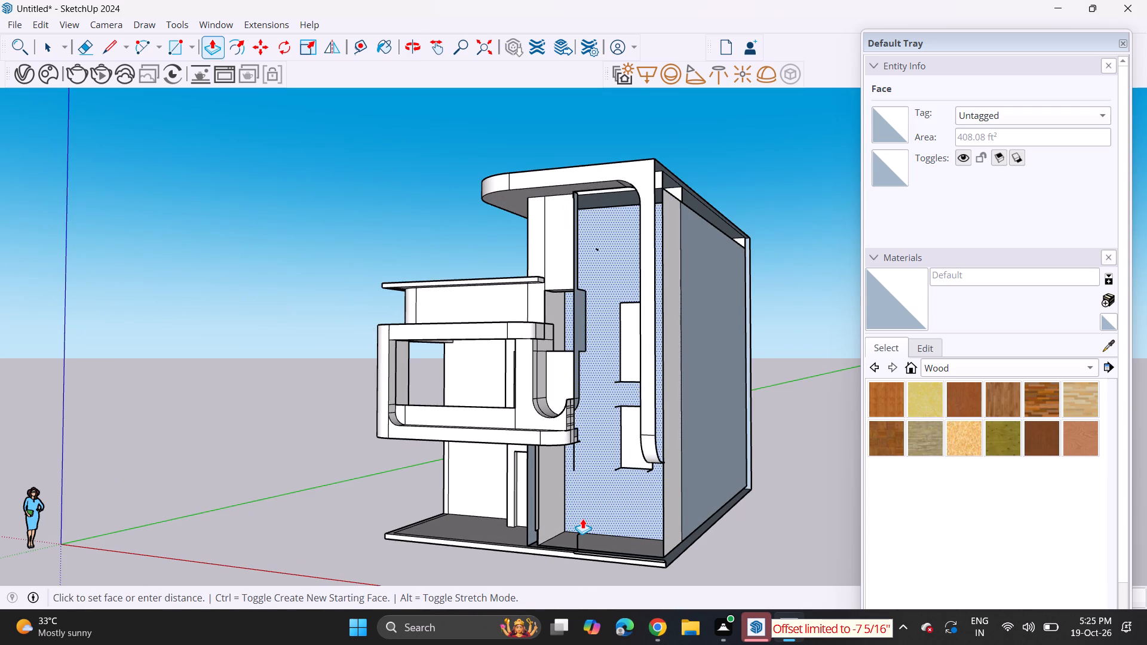
# Push/Pull the narrow side face above the balcony's curved end across the tower front to the outer frame's leg.
pyautogui.moveTo(591, 515); pyautogui.dragTo(788, 634, button='middle')
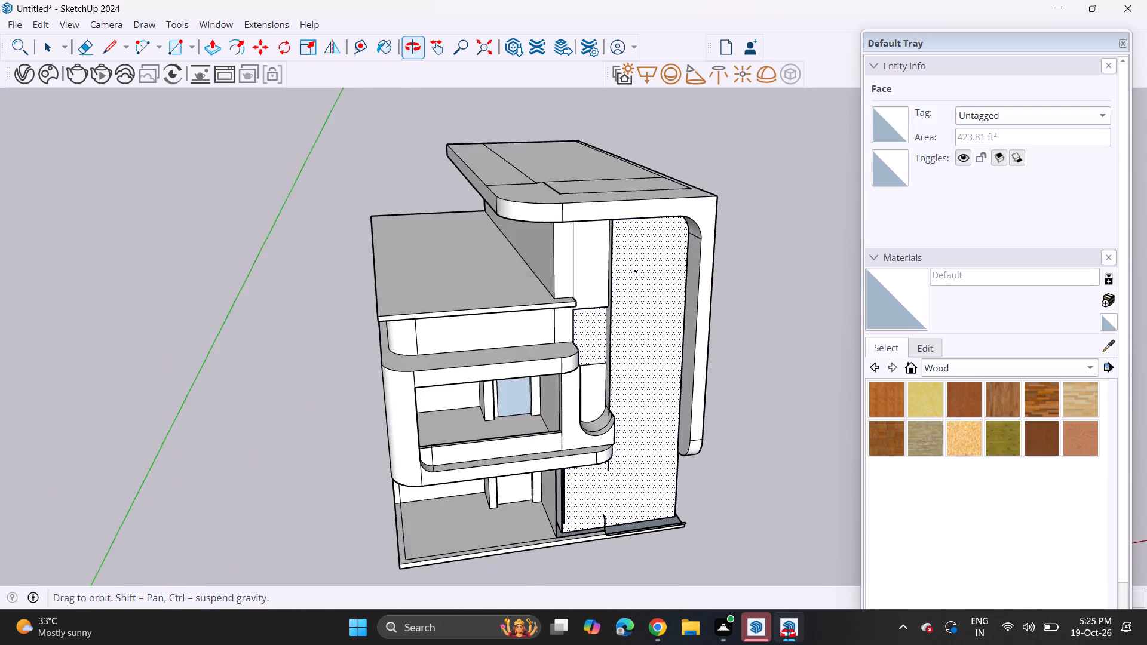
pyautogui.moveTo(788, 634); pyautogui.dragTo(626, 494, button='middle')
pyautogui.moveTo(611, 497); pyautogui.dragTo(557, 552, button='middle')
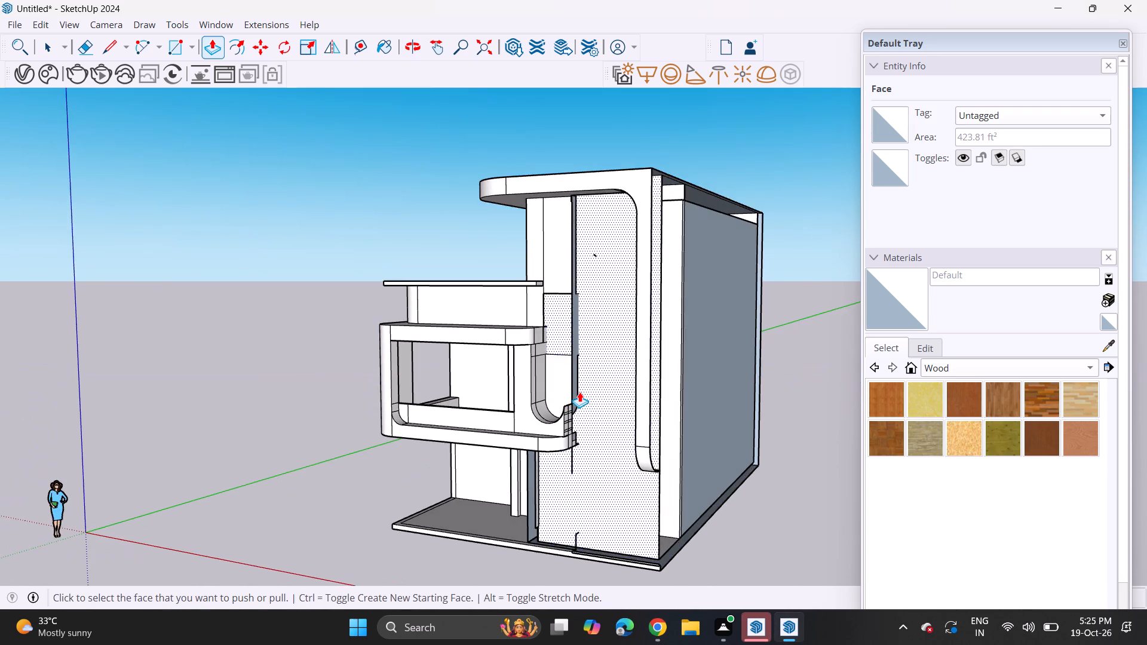
pyautogui.scroll(7, 579, 392)
pyautogui.click(569, 376)
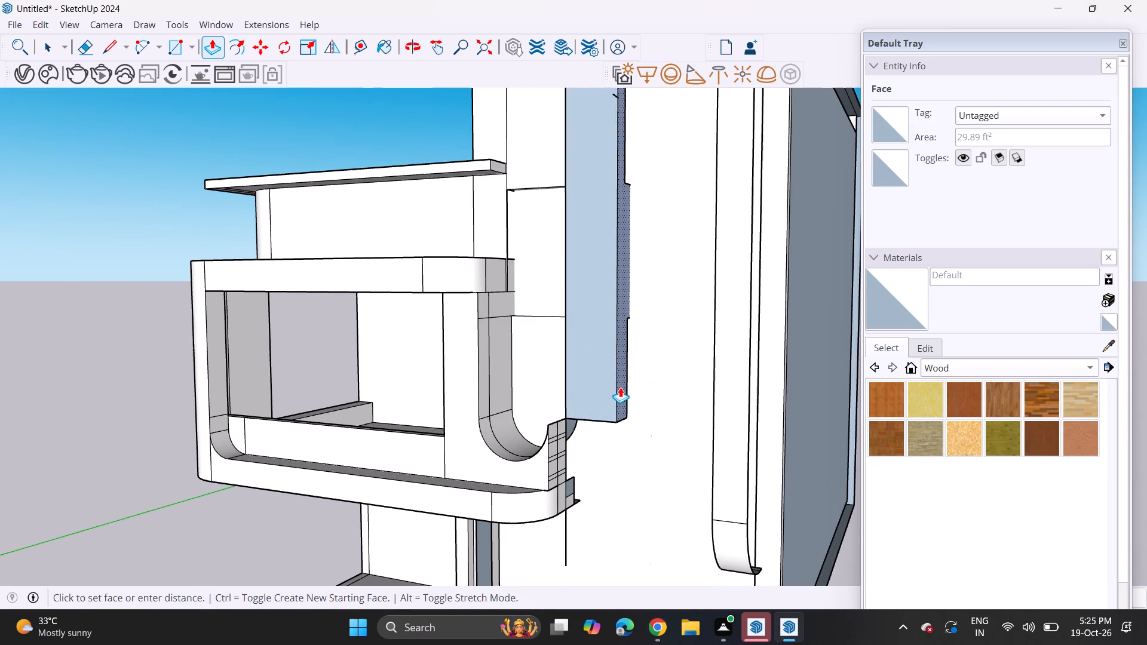
pyautogui.click(741, 460)
# Extend the small end face of the balcony's bottom band across the tower to the outer frame's leg.
pyautogui.click(566, 485)
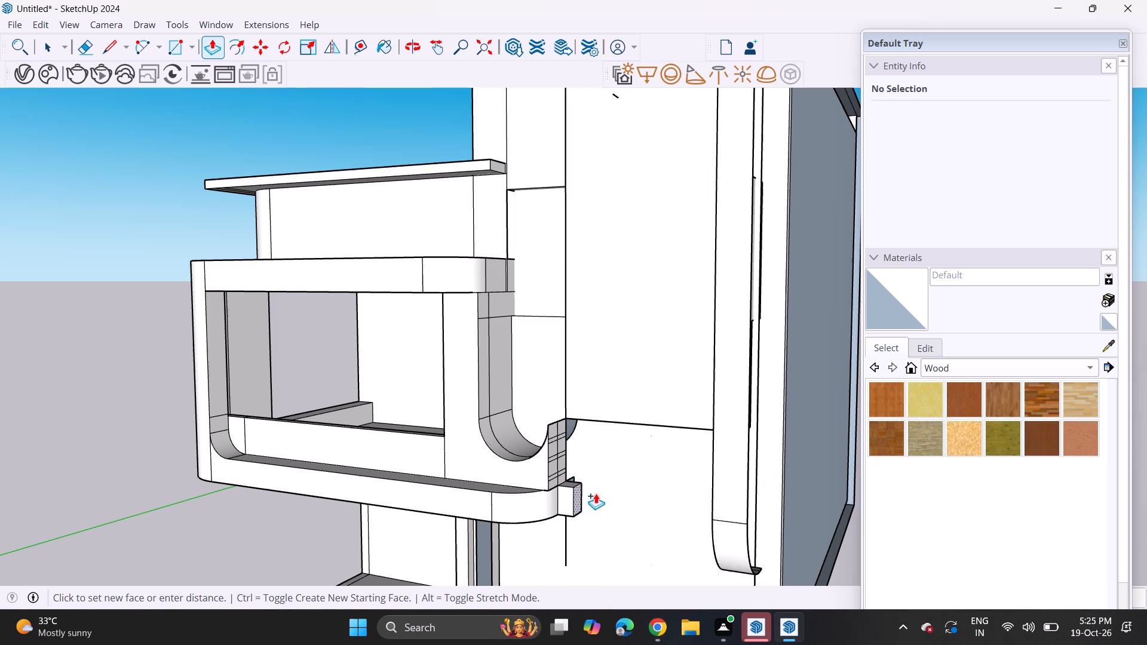
pyautogui.click(726, 540)
# Raise the top face of the extended band up to the roof frame's underside to form a full-height tower panel.
pyautogui.moveTo(577, 484); pyautogui.dragTo(585, 558, button='middle')
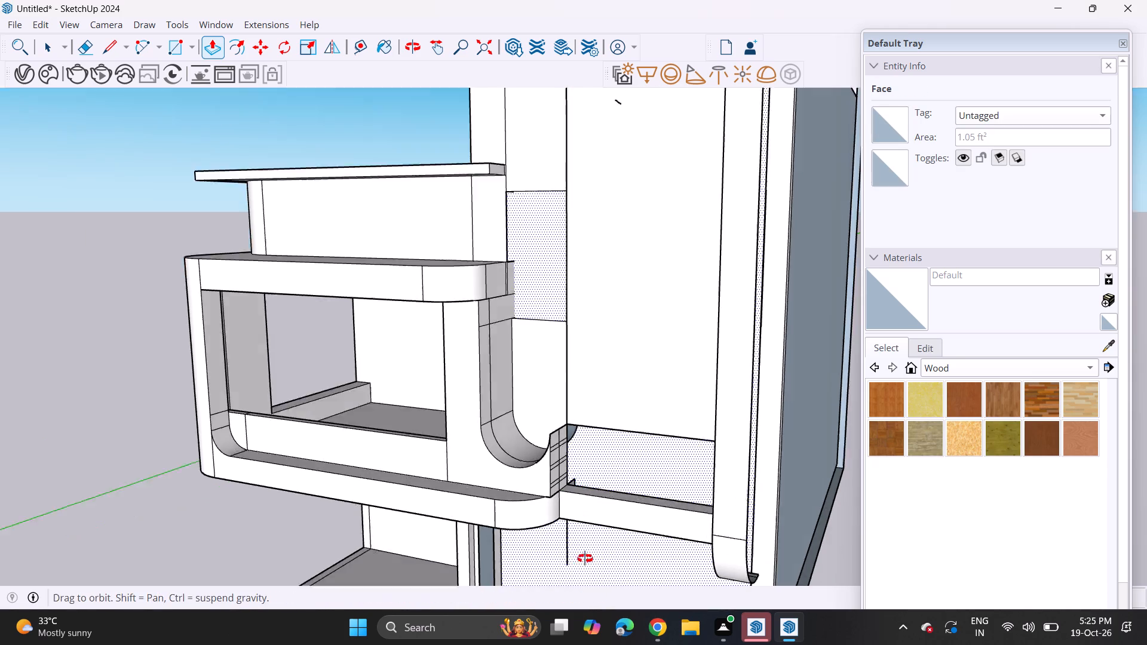
pyautogui.moveTo(585, 558); pyautogui.dragTo(585, 597, button='middle')
pyautogui.scroll(2, 608, 471)
pyautogui.click(600, 508)
pyautogui.scroll(-2, 646, 272)
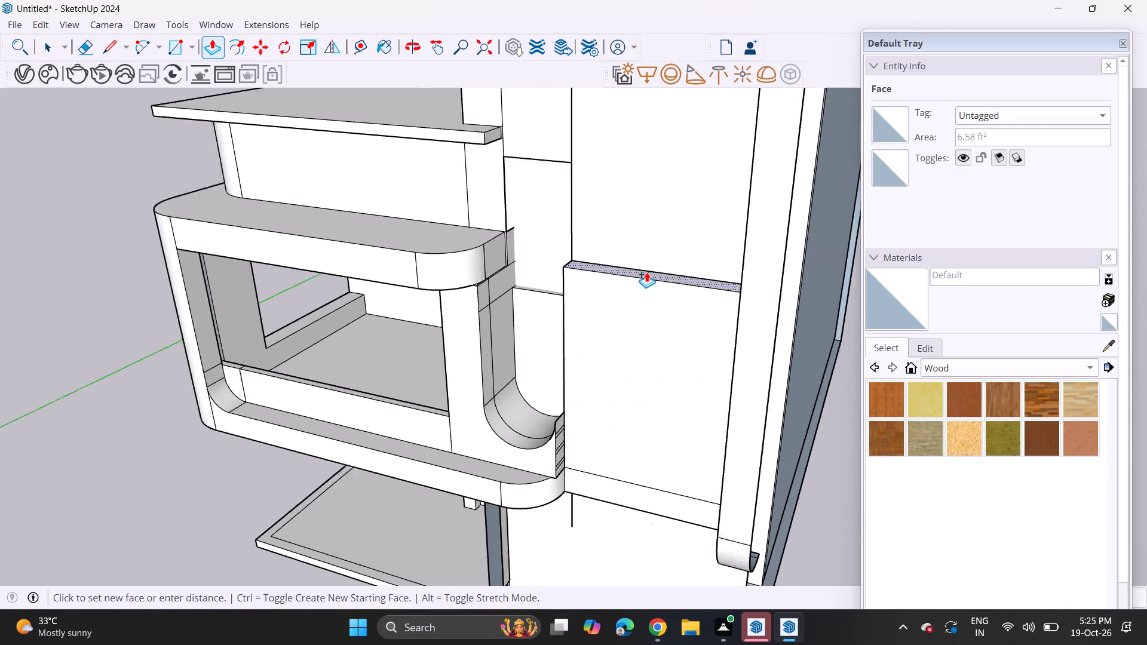
pyautogui.scroll(-2, 646, 272)
pyautogui.moveTo(636, 276); pyautogui.dragTo(833, 201, button='middle')
pyautogui.moveTo(760, 198); pyautogui.dragTo(722, 401, button='middle')
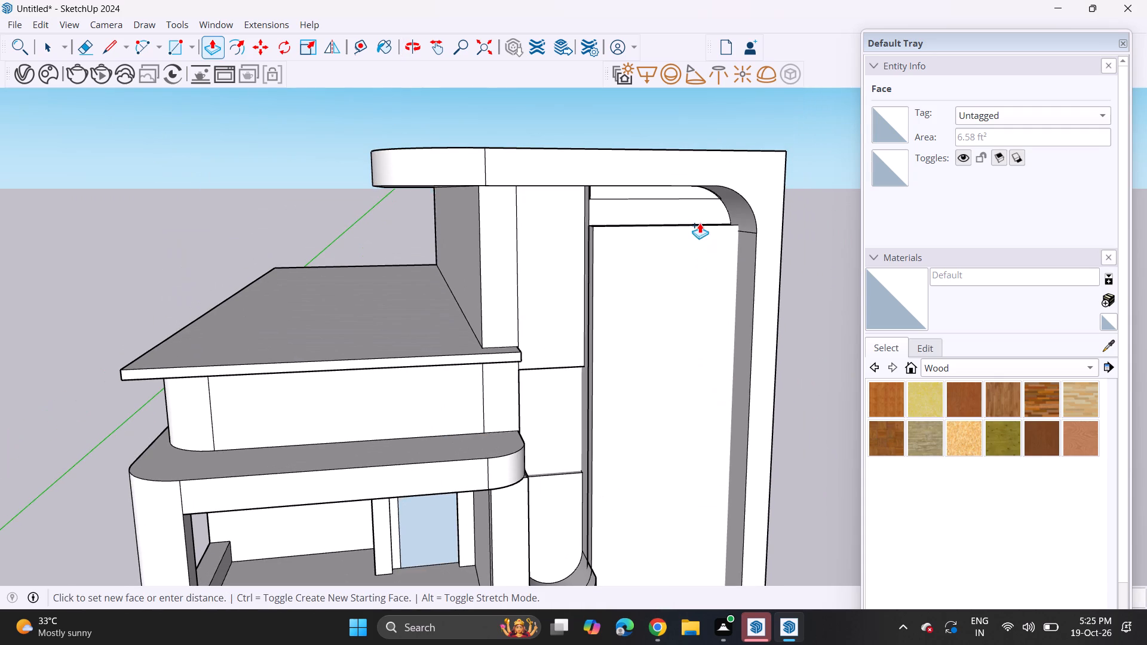
pyautogui.click(695, 169)
# Pull the tower's ground-floor front wall face forward until it is flush with the band above it.
pyautogui.moveTo(689, 361); pyautogui.dragTo(695, 271, button='middle')
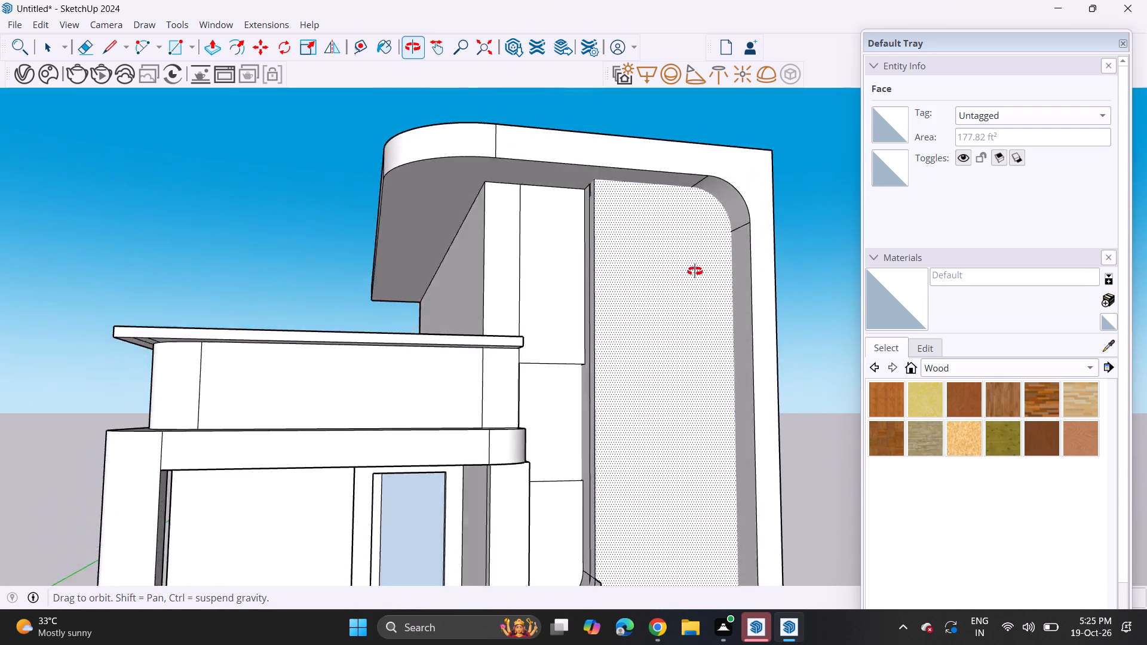
pyautogui.moveTo(695, 271); pyautogui.dragTo(574, 418, button='middle')
pyautogui.scroll(-5, 590, 440)
pyautogui.keyDown('shift'); pyautogui.moveTo(596, 462); pyautogui.dragTo(615, 377, button='middle'); pyautogui.keyUp('shift')
pyautogui.keyDown('shift'); pyautogui.scroll(1, 602, 443); pyautogui.keyUp('shift')
pyautogui.moveTo(609, 426); pyautogui.dragTo(666, 306, button='middle')
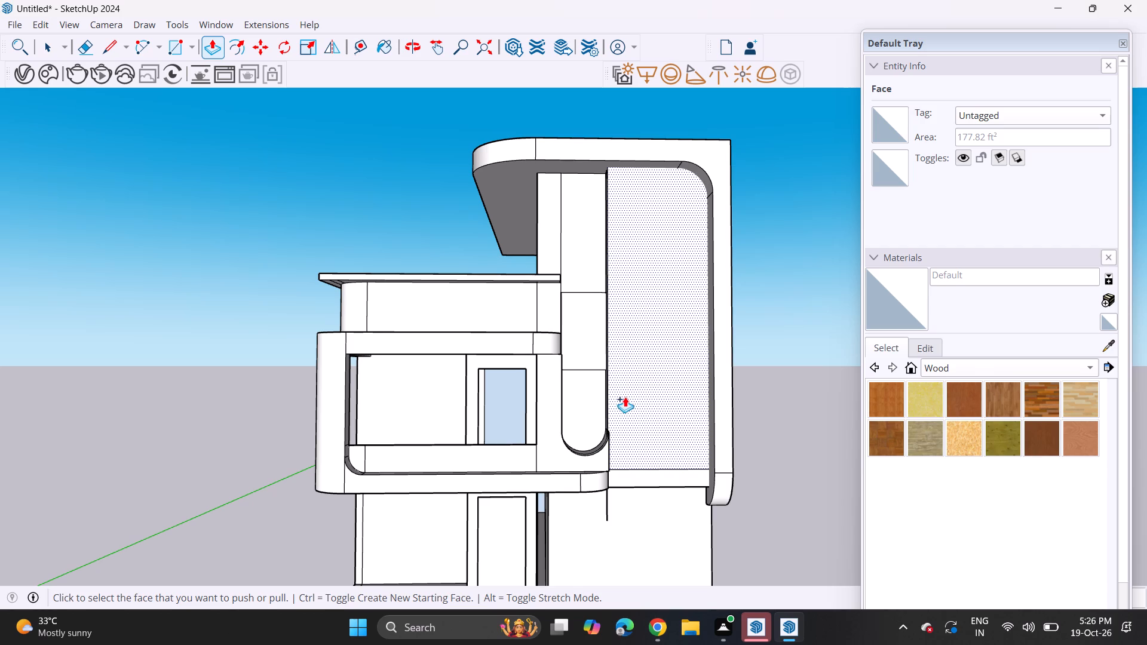
pyautogui.moveTo(482, 314); pyautogui.dragTo(443, 480, button='middle')
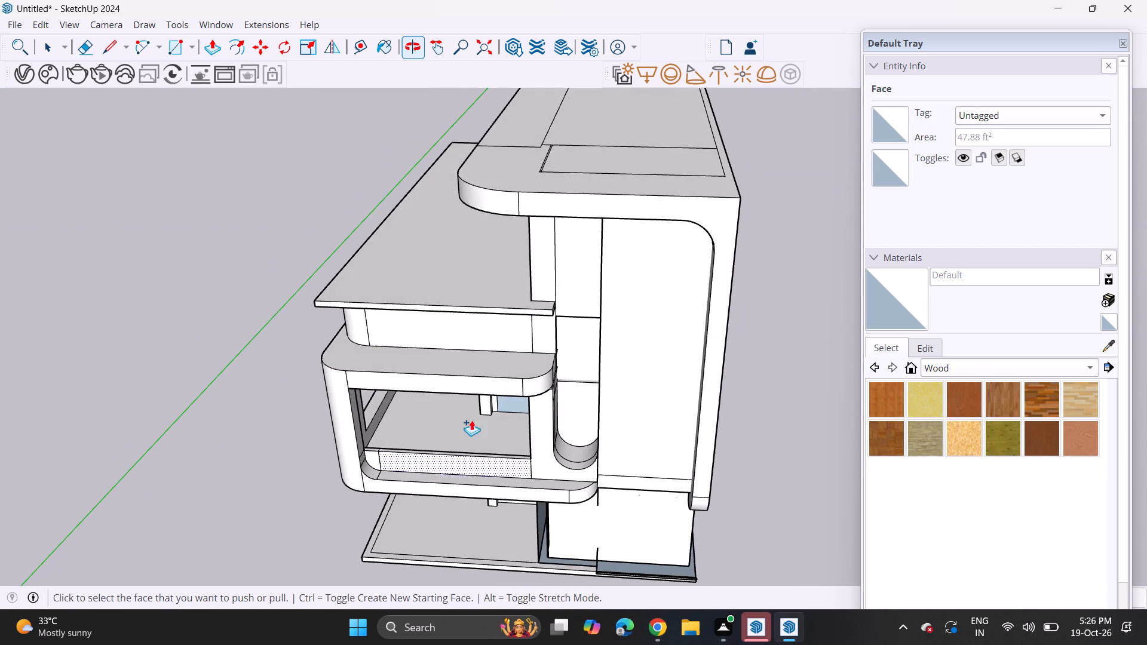
pyautogui.scroll(2, 545, 343)
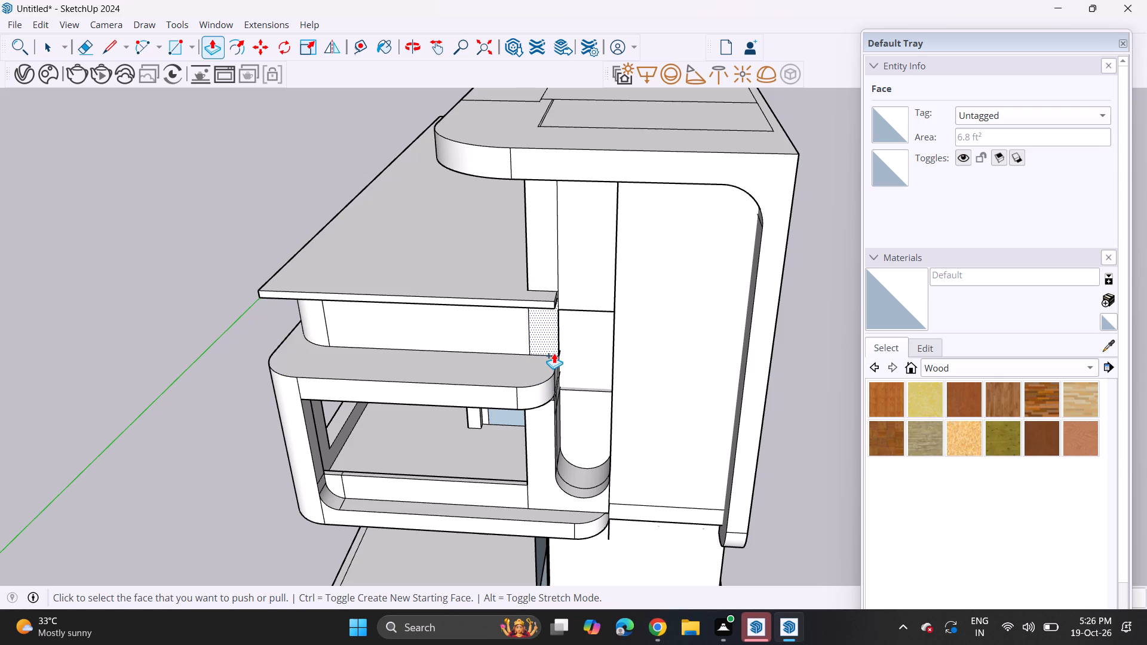
pyautogui.moveTo(652, 523); pyautogui.dragTo(731, 236, button='middle')
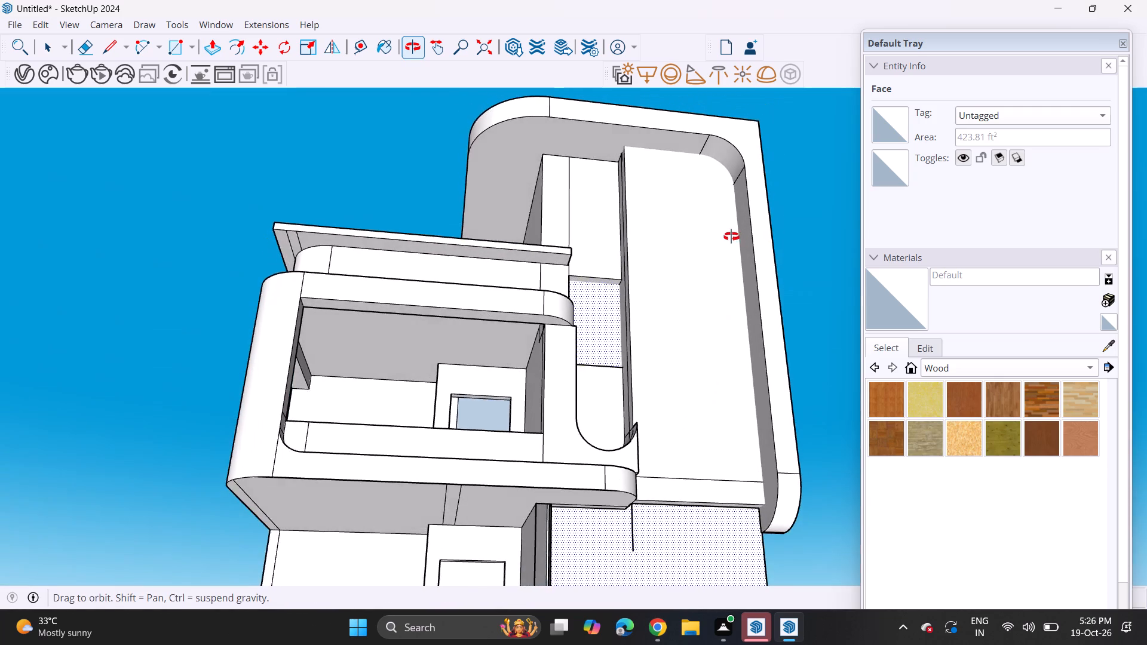
pyautogui.moveTo(731, 236); pyautogui.dragTo(668, 330, button='middle')
pyautogui.scroll(-3, 652, 363)
pyautogui.keyDown('shift'); pyautogui.moveTo(620, 478); pyautogui.dragTo(587, 257, button='middle'); pyautogui.keyUp('shift')
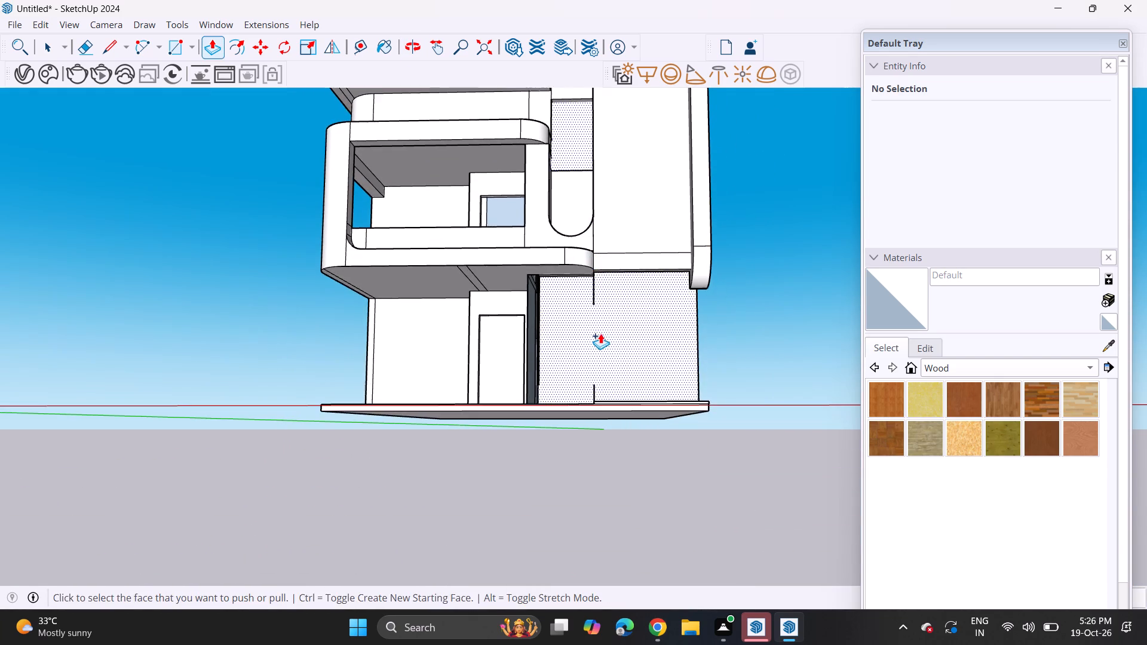
pyautogui.moveTo(600, 333); pyautogui.dragTo(311, 386, button='middle')
pyautogui.scroll(4, 556, 347)
pyautogui.click(548, 345)
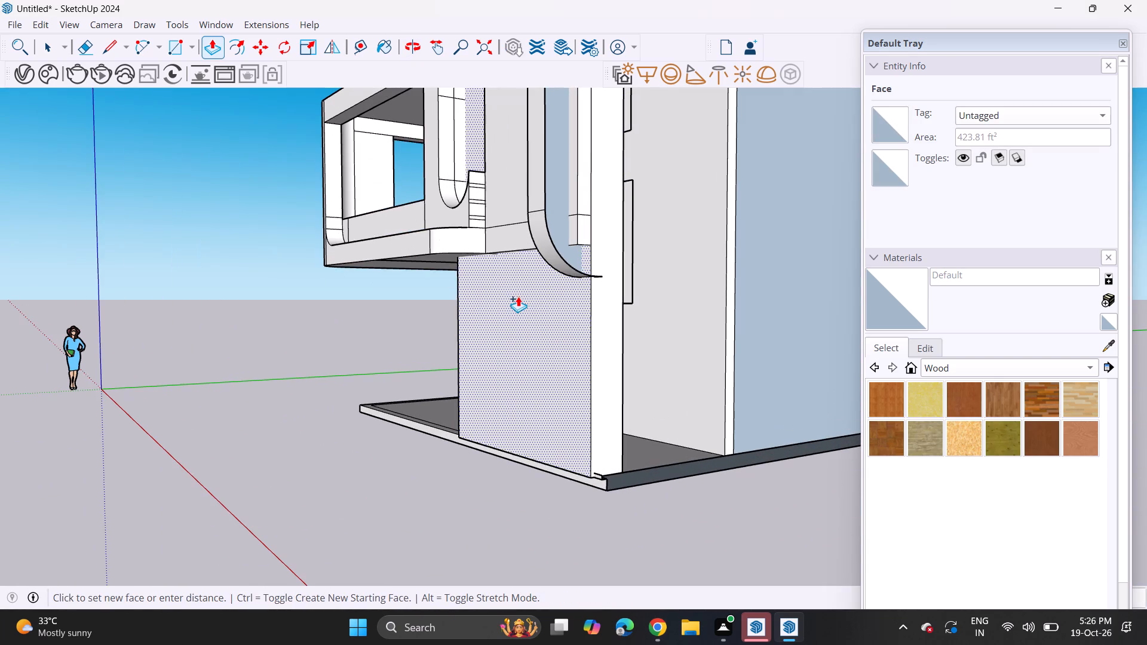
pyautogui.click(518, 244)
# Push/Pull the narrow wall face beside the ground-floor entrance flush with the tower's base wall.
pyautogui.moveTo(483, 284); pyautogui.dragTo(719, 360, button='middle')
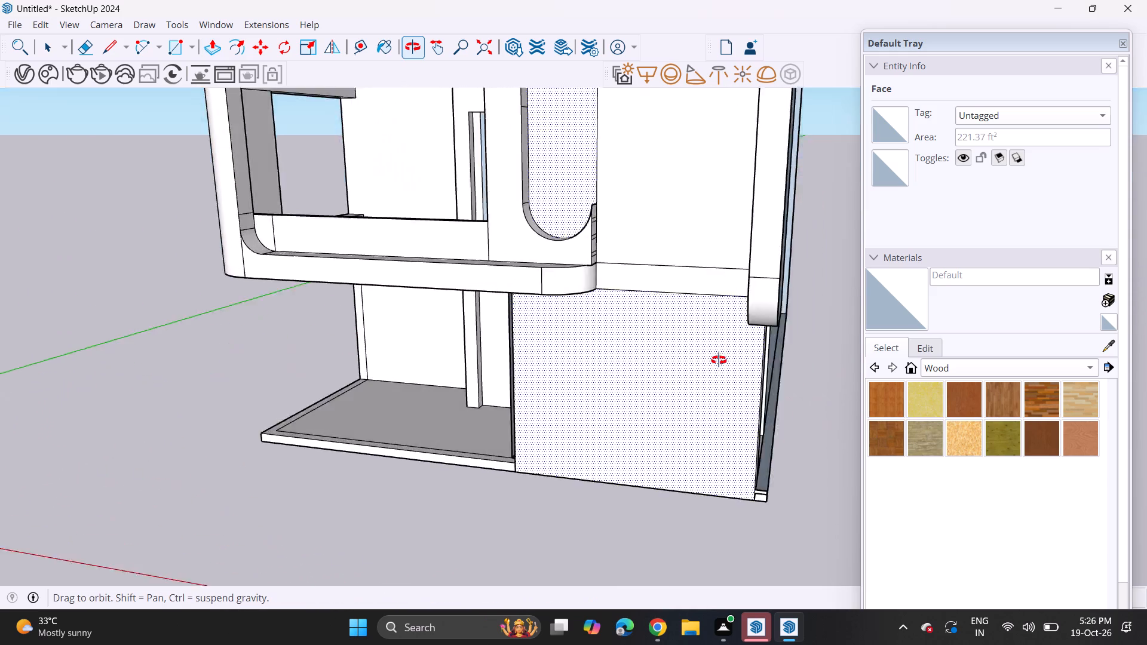
pyautogui.moveTo(719, 360); pyautogui.dragTo(757, 346, button='middle')
pyautogui.scroll(-8, 731, 259)
pyautogui.keyDown('shift'); pyautogui.moveTo(704, 288); pyautogui.dragTo(661, 382, button='middle'); pyautogui.keyUp('shift')
pyautogui.moveTo(654, 385); pyautogui.dragTo(729, 343, button='middle')
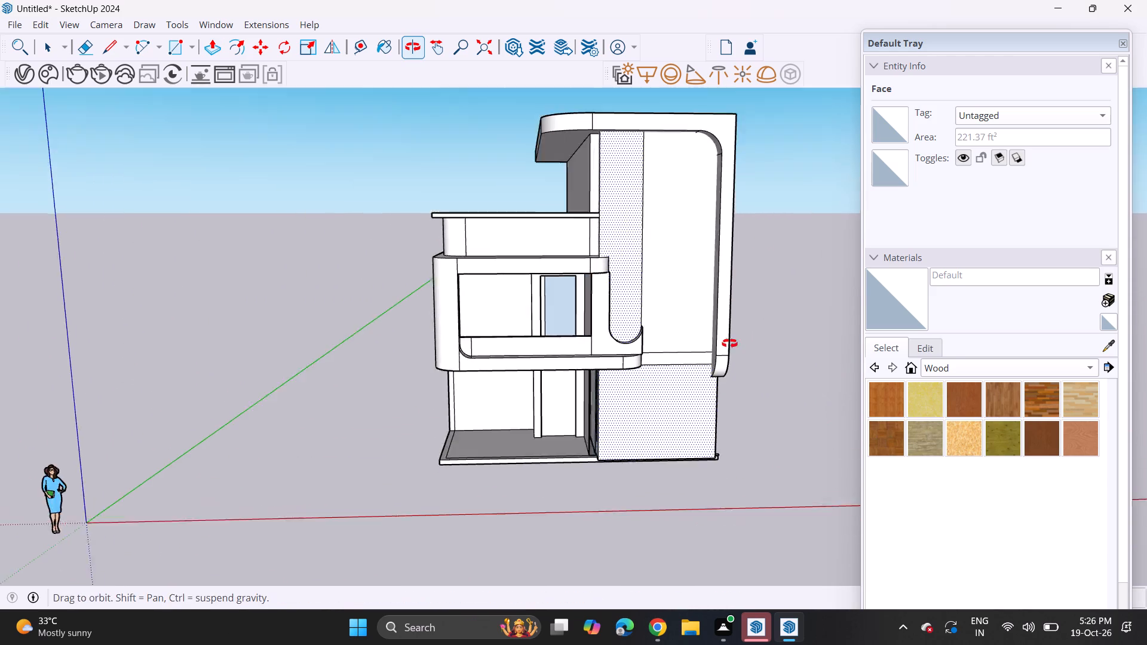
pyautogui.moveTo(729, 343); pyautogui.dragTo(753, 338, button='middle')
pyautogui.scroll(4, 573, 432)
pyautogui.scroll(4, 622, 373)
pyautogui.moveTo(617, 403); pyautogui.dragTo(539, 428, button='middle')
pyautogui.scroll(1, 617, 403)
pyautogui.scroll(1, 568, 406)
pyautogui.moveTo(568, 406); pyautogui.dragTo(538, 414, button='middle')
pyautogui.scroll(1, 538, 414)
pyautogui.scroll(4, 612, 414)
pyautogui.click(573, 422)
pyautogui.click(606, 440)
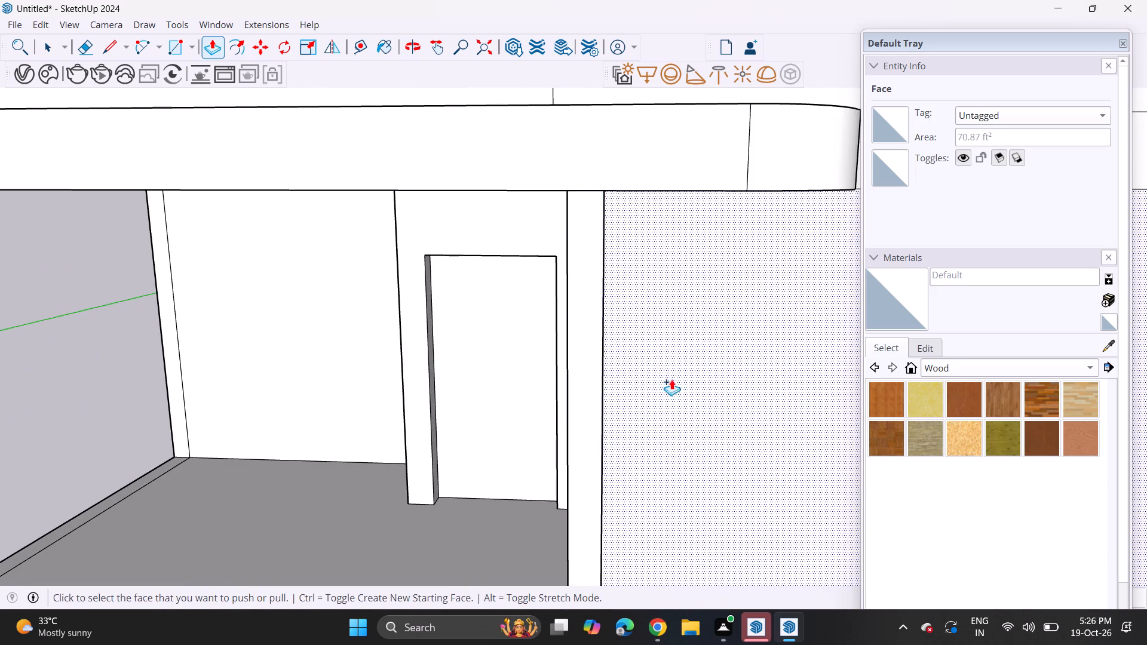
# Push/Pull the tall tower panel flush with the balcony face around the U-shaped cutout.
pyautogui.scroll(-9, 665, 377)
pyautogui.moveTo(655, 410); pyautogui.dragTo(668, 363, button='middle')
pyautogui.keyDown('shift'); pyautogui.moveTo(638, 378); pyautogui.dragTo(498, 469, button='middle'); pyautogui.keyUp('shift')
pyautogui.keyDown('shift'); pyautogui.scroll(1, 506, 465); pyautogui.keyUp('shift')
pyautogui.moveTo(630, 293); pyautogui.dragTo(549, 371, button='middle')
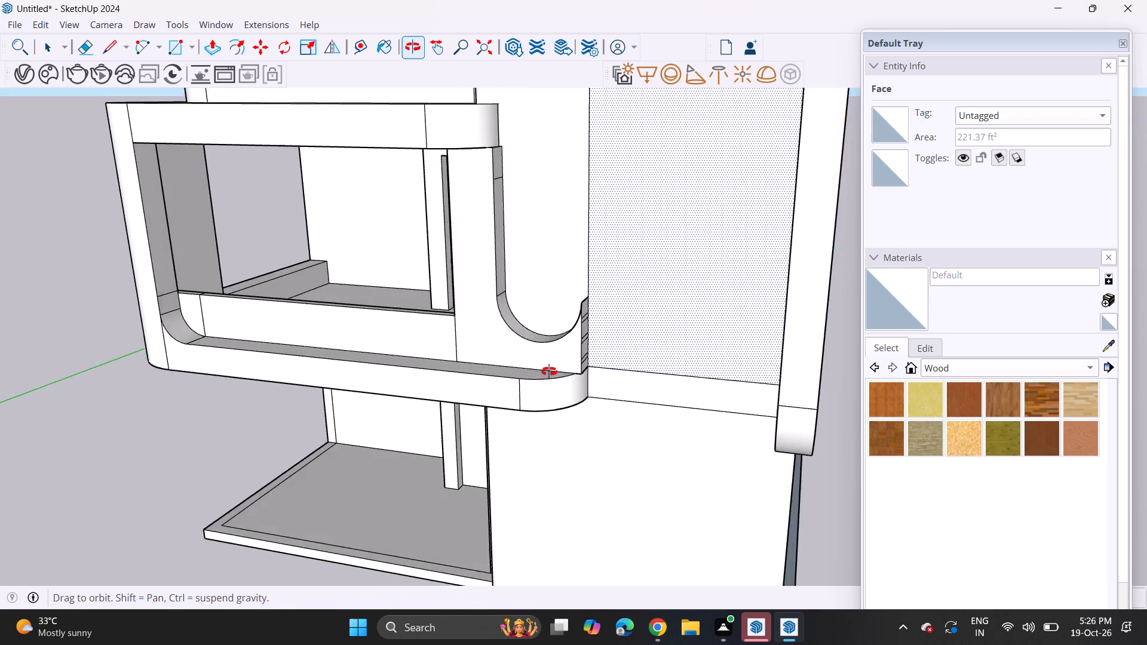
pyautogui.moveTo(549, 371); pyautogui.dragTo(627, 323, button='middle')
pyautogui.scroll(1, 634, 293)
pyautogui.moveTo(634, 293); pyautogui.dragTo(606, 340, button='middle')
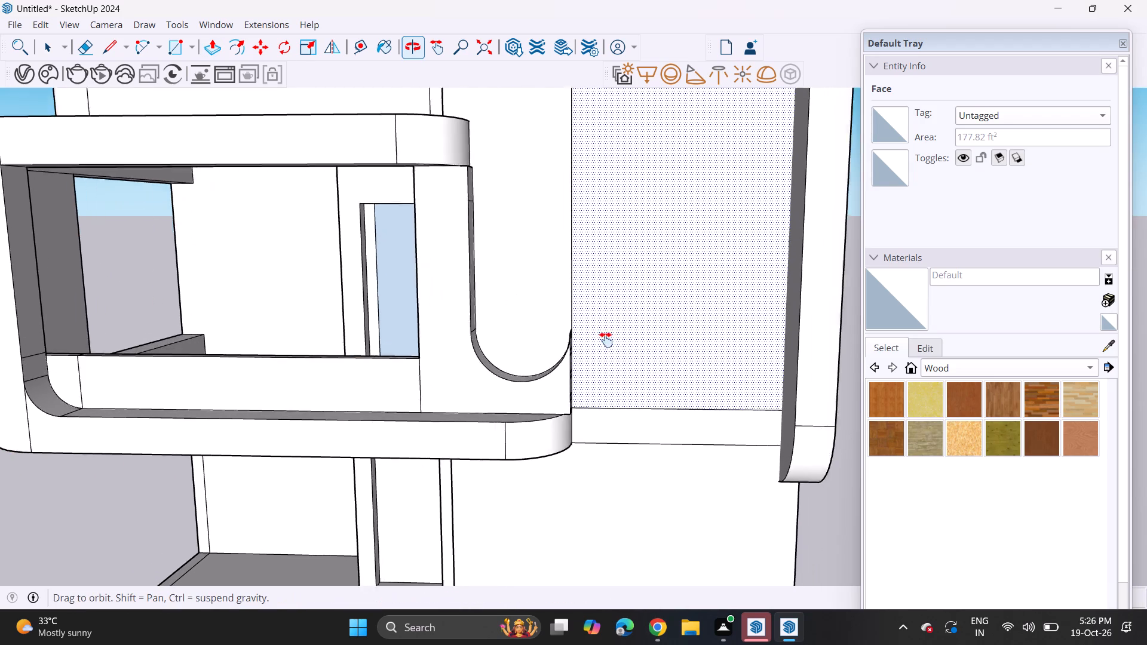
pyautogui.moveTo(606, 340); pyautogui.dragTo(477, 438, button='middle')
pyautogui.click(470, 456)
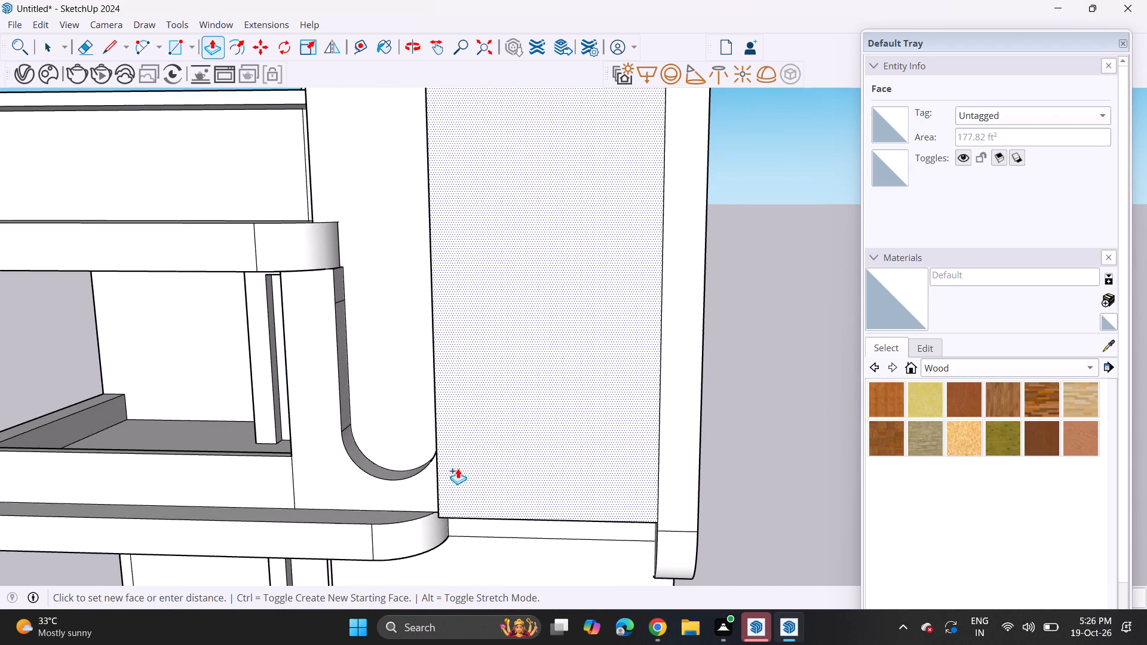
pyautogui.click(410, 487)
# Draw a vertical line on the tower face from the balcony's upper rounded corner to the roof frame's underside.
pyautogui.moveTo(477, 436); pyautogui.dragTo(525, 395, button='middle')
pyautogui.scroll(-4, 519, 370)
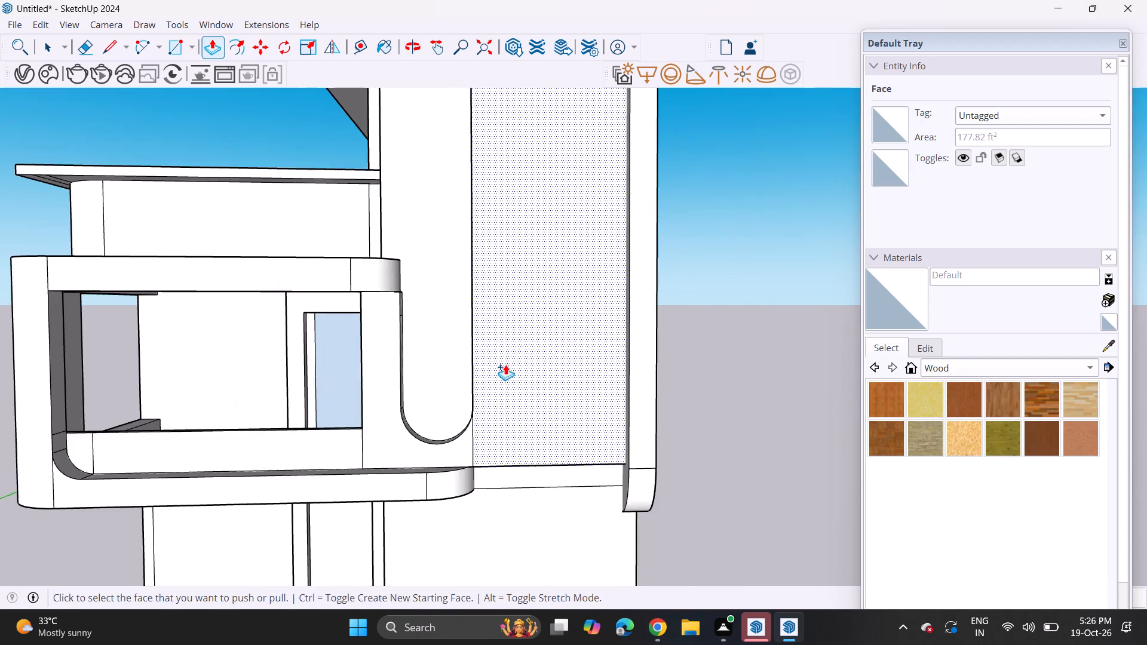
pyautogui.keyDown('shift'); pyautogui.moveTo(505, 364); pyautogui.dragTo(555, 473, button='middle'); pyautogui.keyUp('shift')
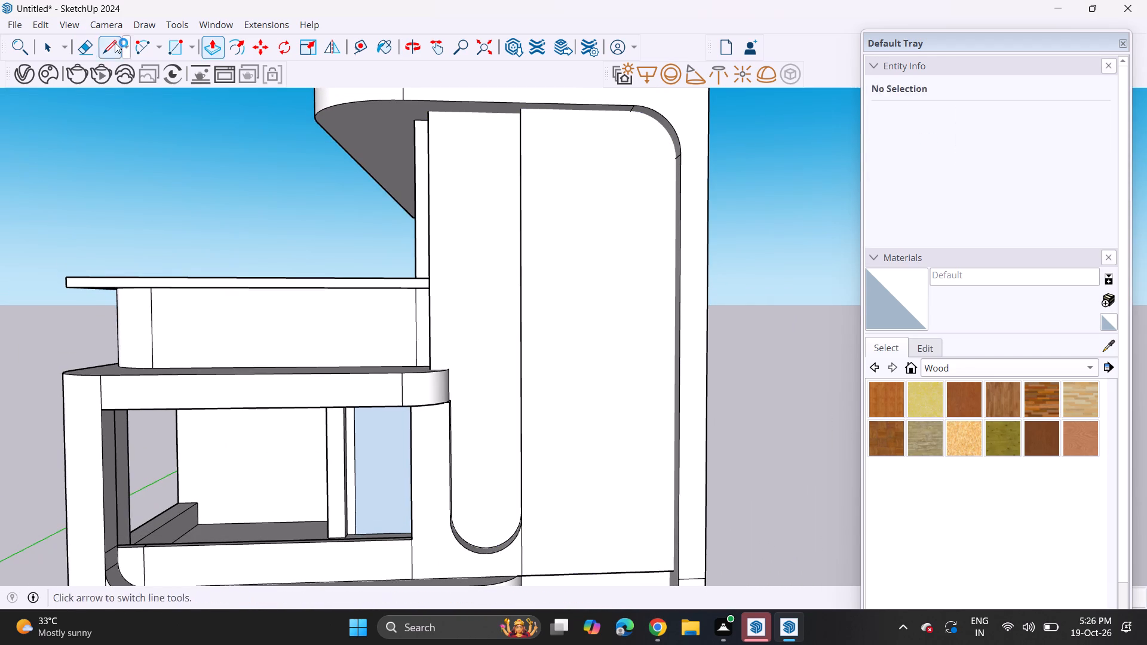
pyautogui.click(115, 42)
pyautogui.moveTo(402, 302); pyautogui.dragTo(398, 348, button='middle')
pyautogui.scroll(8, 441, 391)
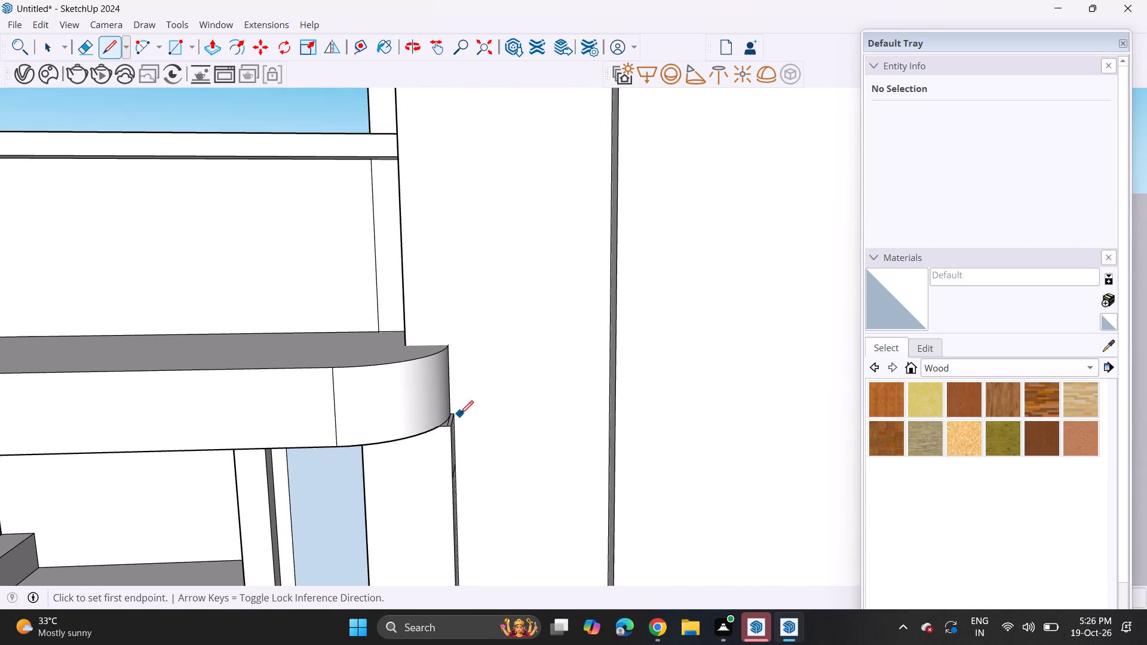
pyautogui.click(453, 414)
pyautogui.scroll(-3, 452, 231)
pyautogui.keyDown('shift'); pyautogui.moveTo(450, 194); pyautogui.dragTo(458, 318, button='middle'); pyautogui.keyUp('shift')
pyautogui.keyDown('shift'); pyautogui.moveTo(459, 220); pyautogui.dragTo(459, 404, button='middle'); pyautogui.keyUp('shift')
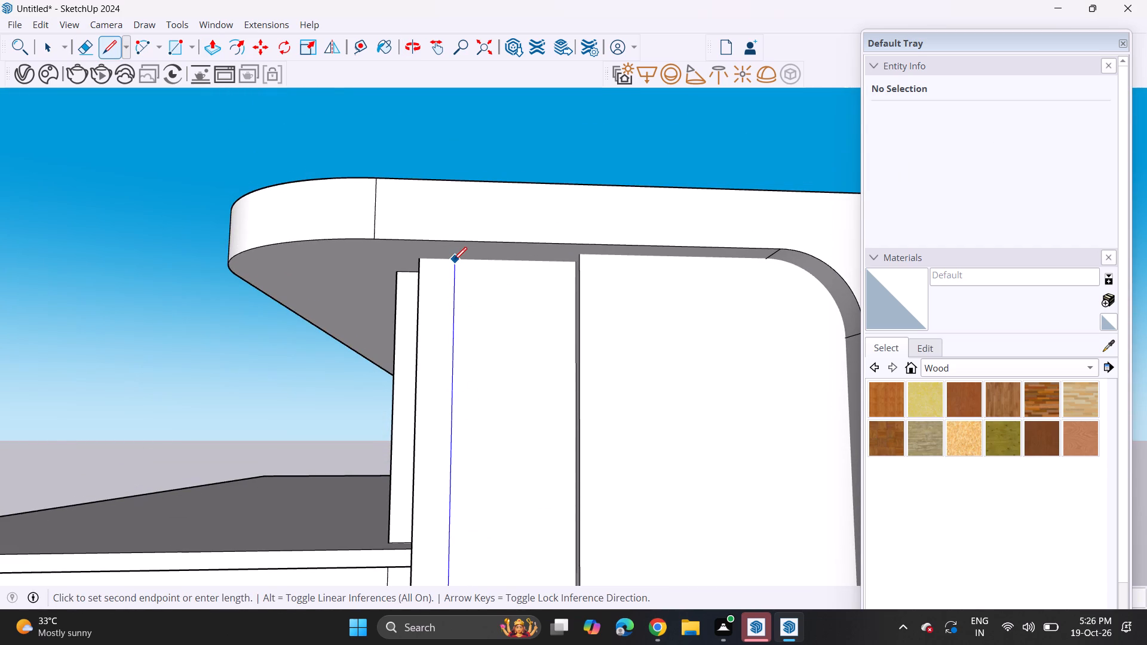
pyautogui.click(454, 256)
pyautogui.scroll(-5, 463, 331)
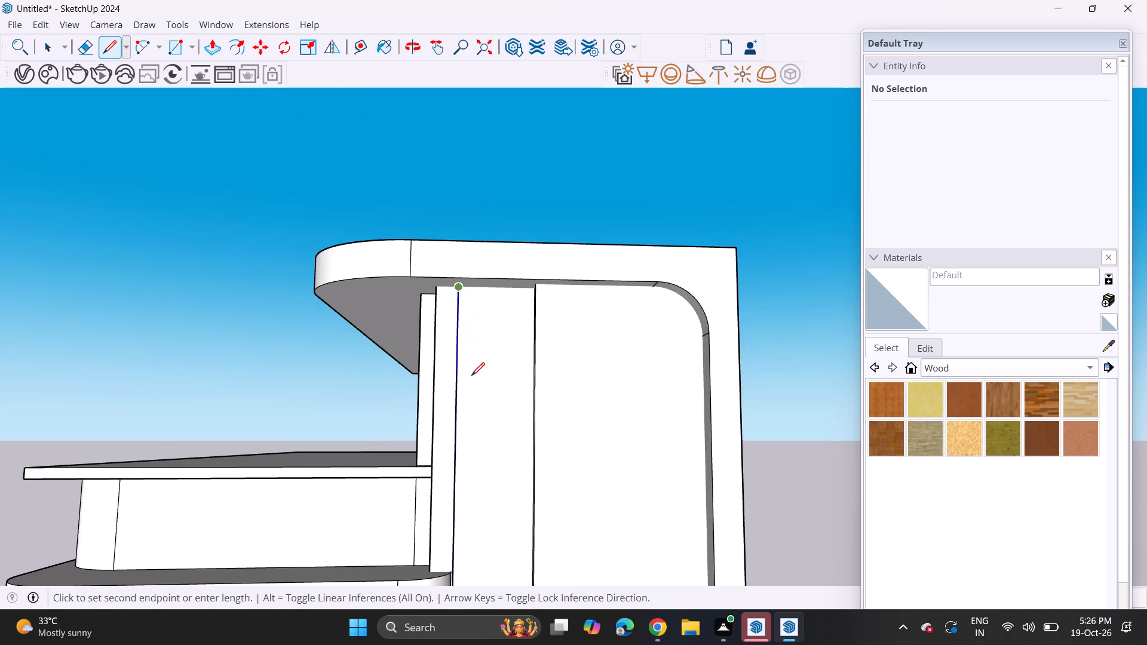
pyautogui.scroll(-2, 471, 389)
pyautogui.keyDown('shift'); pyautogui.moveTo(484, 456); pyautogui.dragTo(499, 340, button='middle'); pyautogui.keyUp('shift')
pyautogui.press('space')
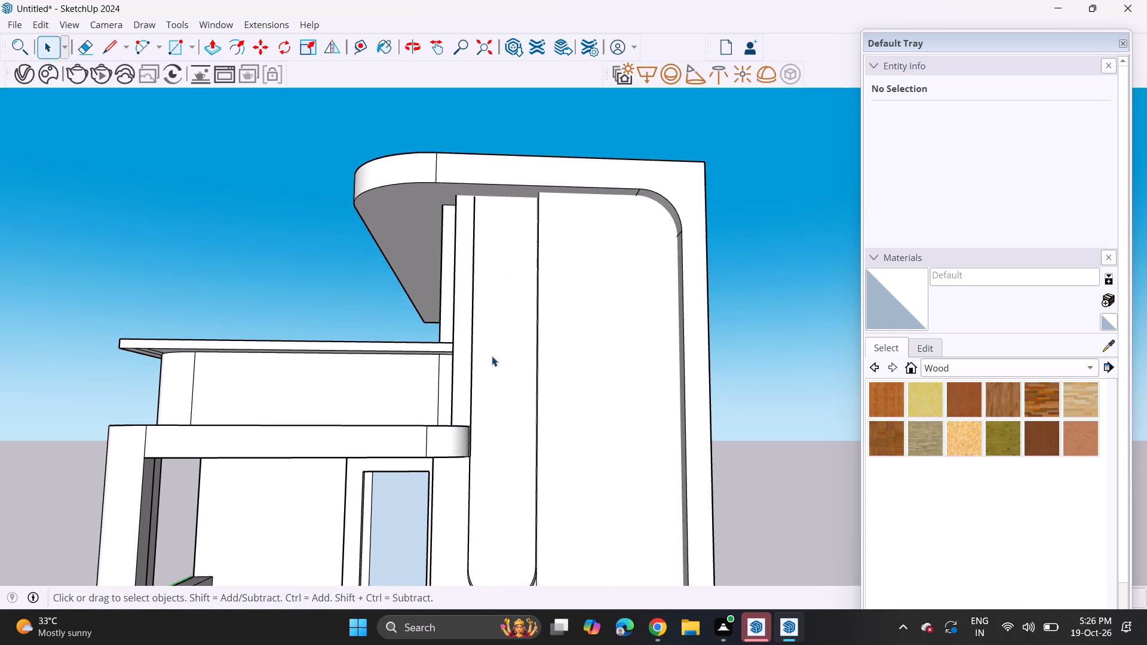
# Inspect the balcony's upper corner and U-shaped cutout where they meet the vertical line on the tower face.
pyautogui.keyDown('shift'); pyautogui.moveTo(502, 367); pyautogui.dragTo(498, 238, button='middle'); pyautogui.keyUp('shift')
pyautogui.moveTo(499, 239); pyautogui.dragTo(521, 337, button='middle')
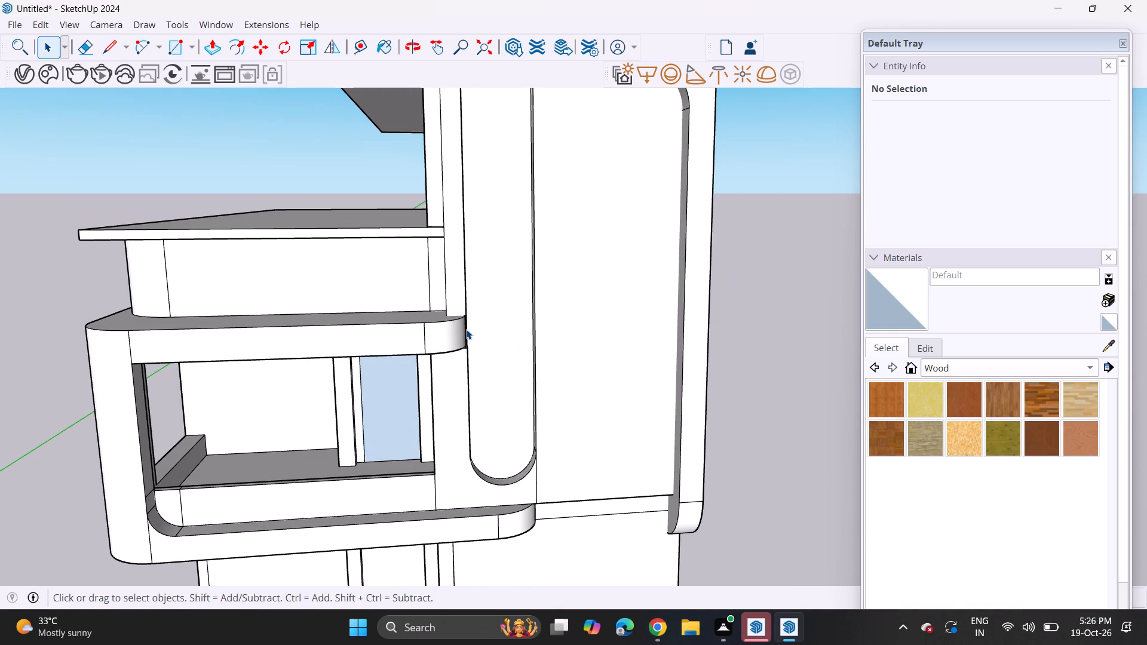
pyautogui.moveTo(464, 377); pyautogui.dragTo(284, 366, button='middle')
pyautogui.scroll(1, 467, 348)
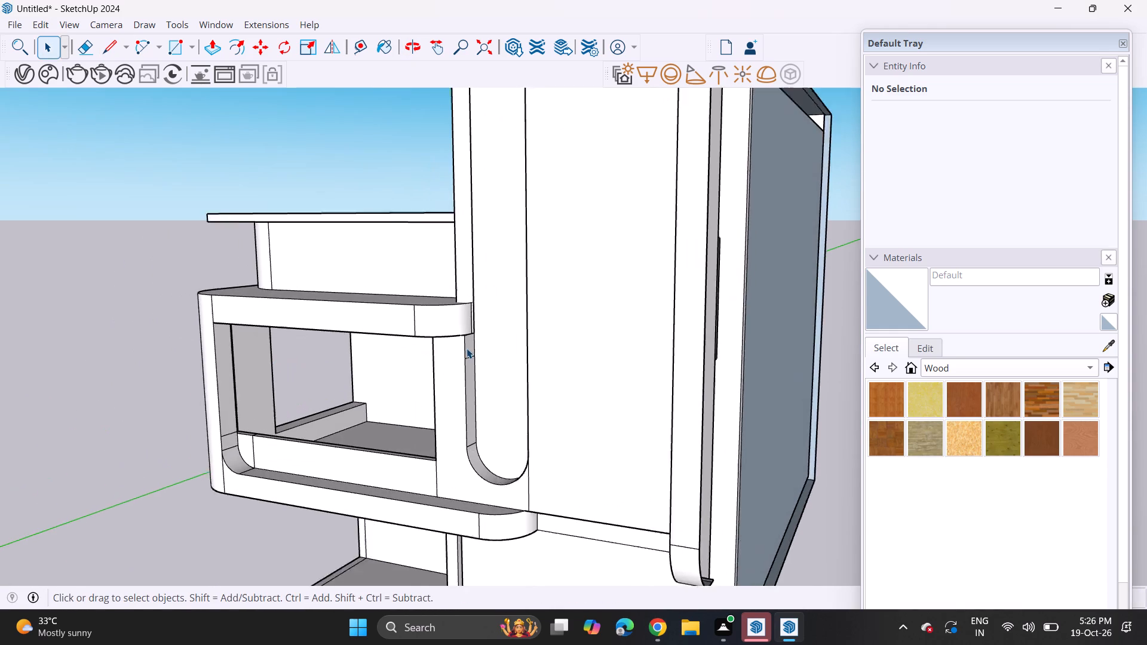
pyautogui.scroll(2, 467, 348)
pyautogui.moveTo(455, 339); pyautogui.dragTo(554, 331, button='middle')
pyautogui.scroll(-6, 453, 282)
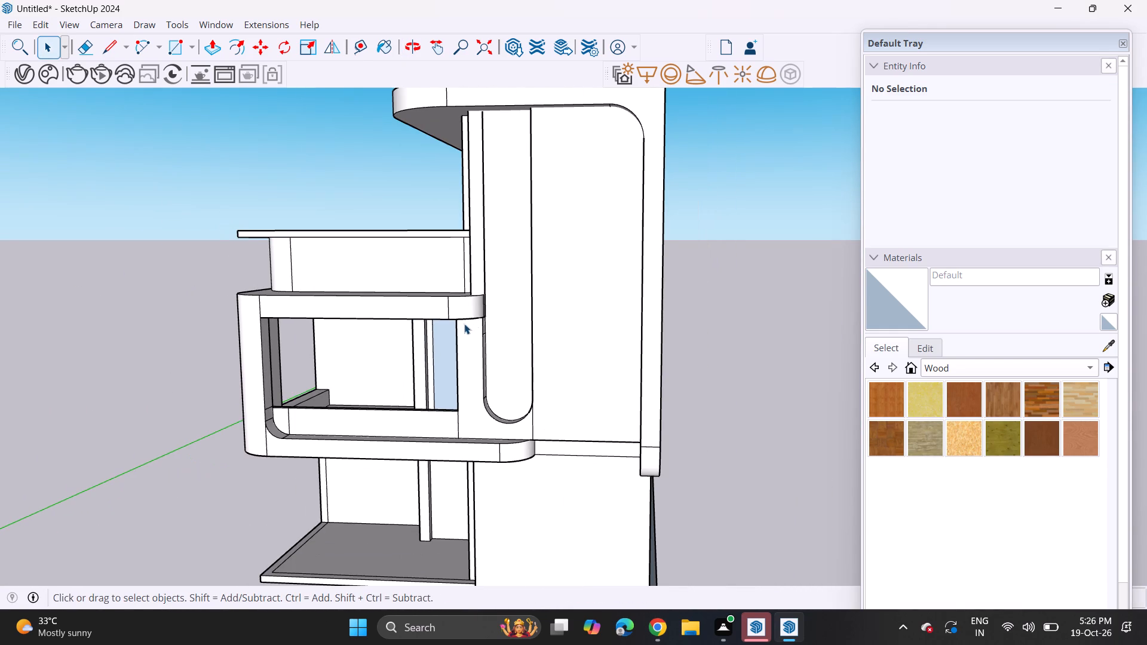
pyautogui.keyDown('shift'); pyautogui.moveTo(480, 325); pyautogui.dragTo(524, 324, button='middle'); pyautogui.keyUp('shift')
pyautogui.scroll(-3, 524, 324)
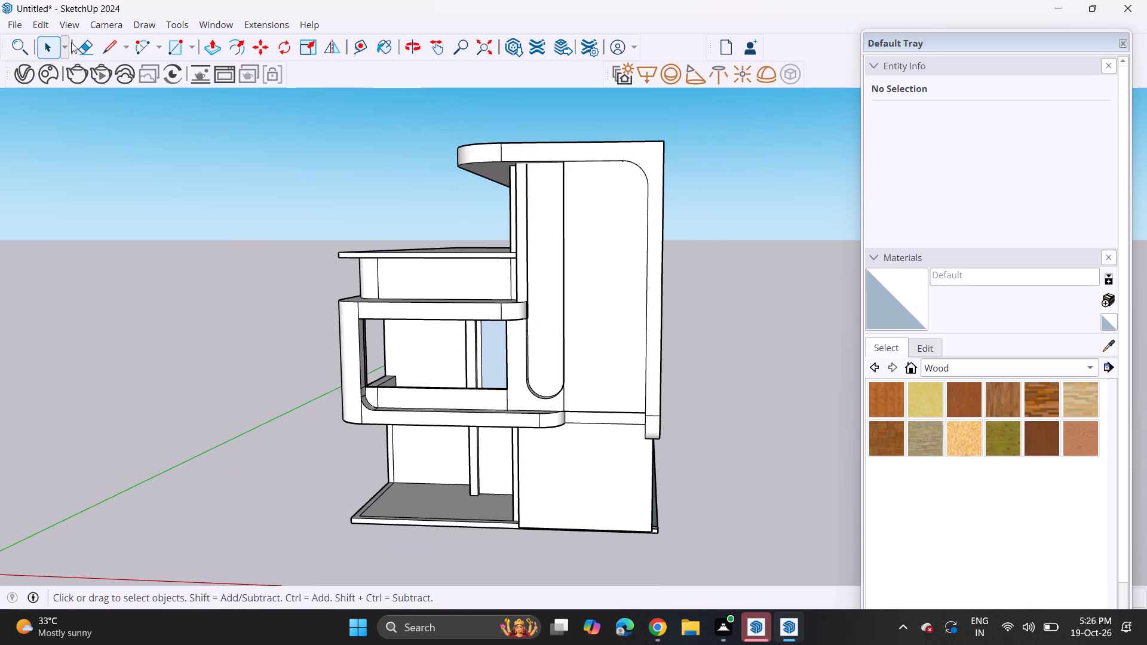
# Erase the horizontal edges where the tall tower panel meets the ground-floor base wall.
pyautogui.click(82, 42)
pyautogui.moveTo(599, 385); pyautogui.dragTo(599, 457)
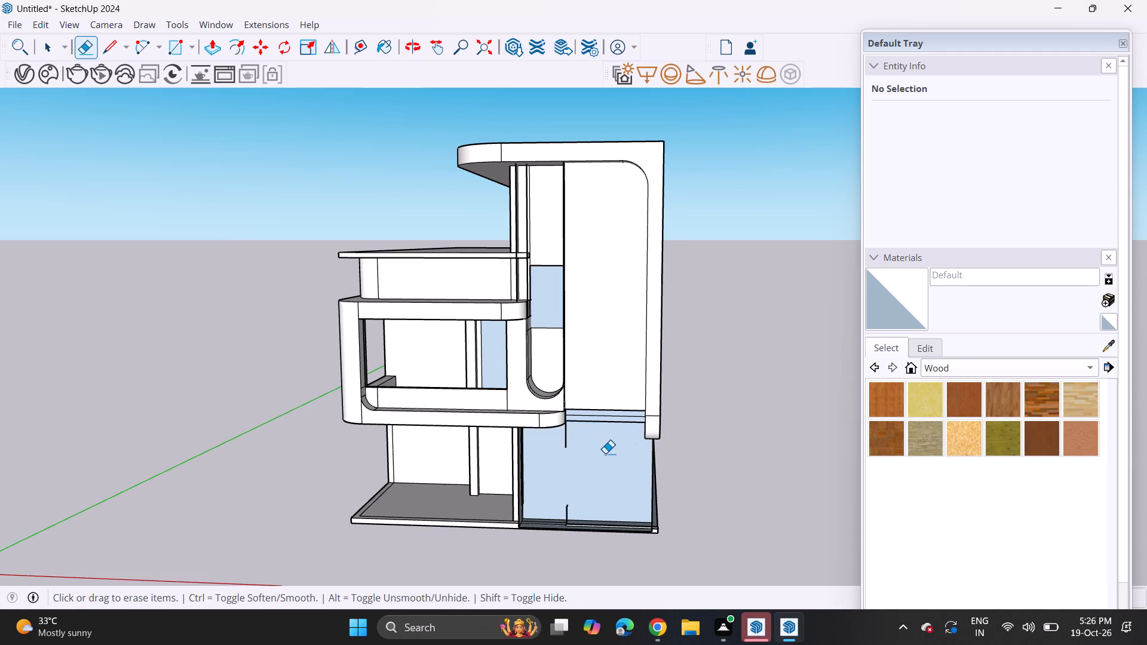
# Push/Pull the exposed underside of the tower panel down to the ground slab to close the opened base.
pyautogui.moveTo(605, 453); pyautogui.dragTo(605, 305, button='middle')
pyautogui.scroll(6, 616, 408)
pyautogui.moveTo(603, 440); pyautogui.dragTo(573, 339, button='middle')
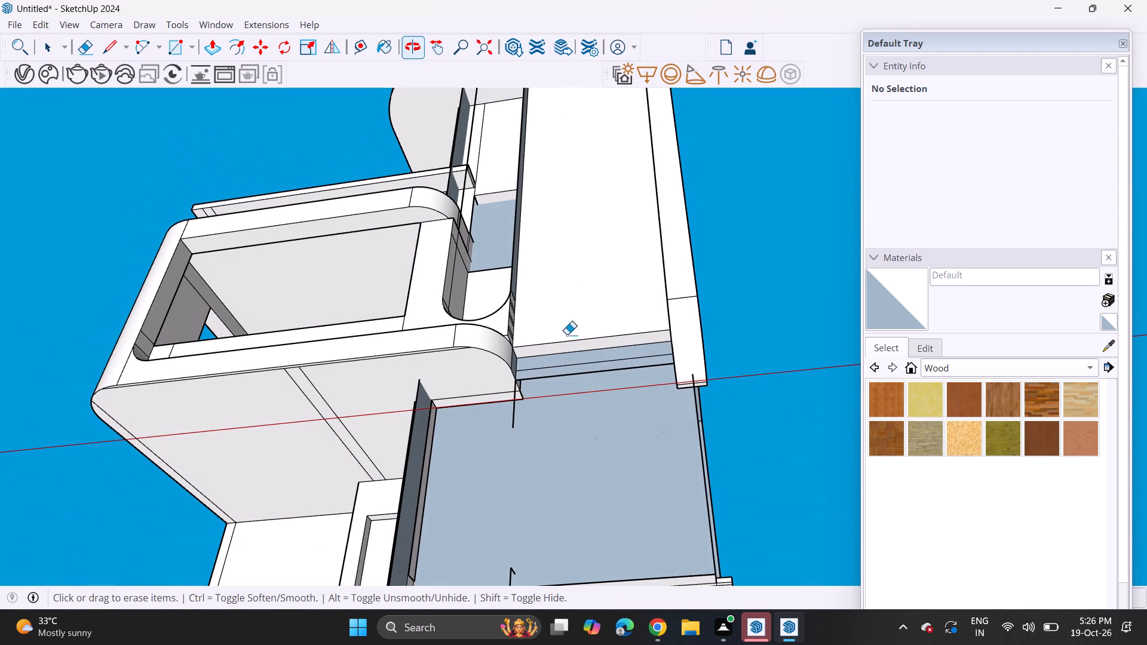
pyautogui.click(213, 39)
pyautogui.click(549, 353)
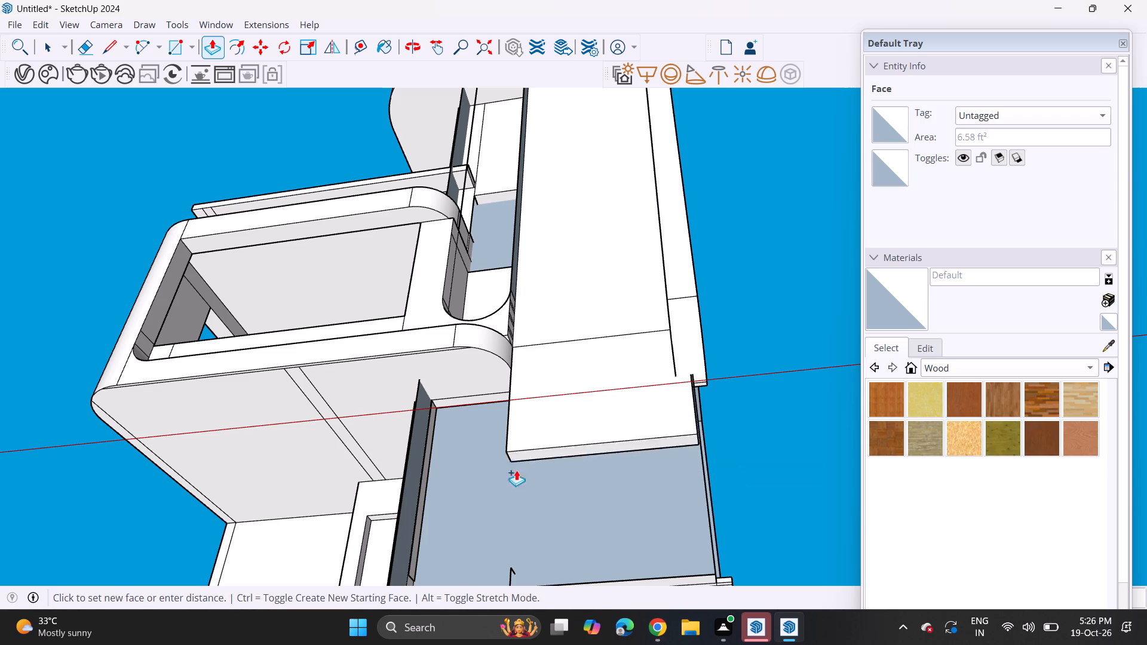
pyautogui.moveTo(528, 534); pyautogui.dragTo(541, 584, button='middle')
pyautogui.keyDown('shift'); pyautogui.moveTo(548, 533); pyautogui.dragTo(533, 372, button='middle'); pyautogui.keyUp('shift')
pyautogui.moveTo(544, 381); pyautogui.dragTo(565, 475, button='middle')
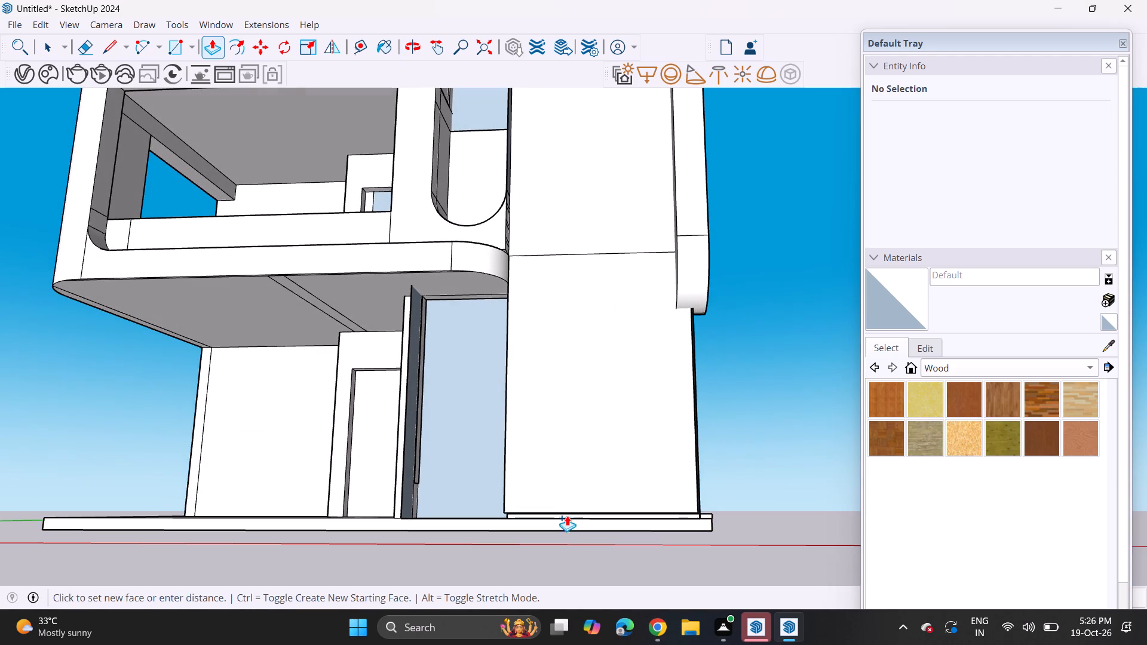
pyautogui.click(573, 516)
pyautogui.moveTo(486, 468); pyautogui.dragTo(698, 550, button='middle')
pyautogui.click(566, 517)
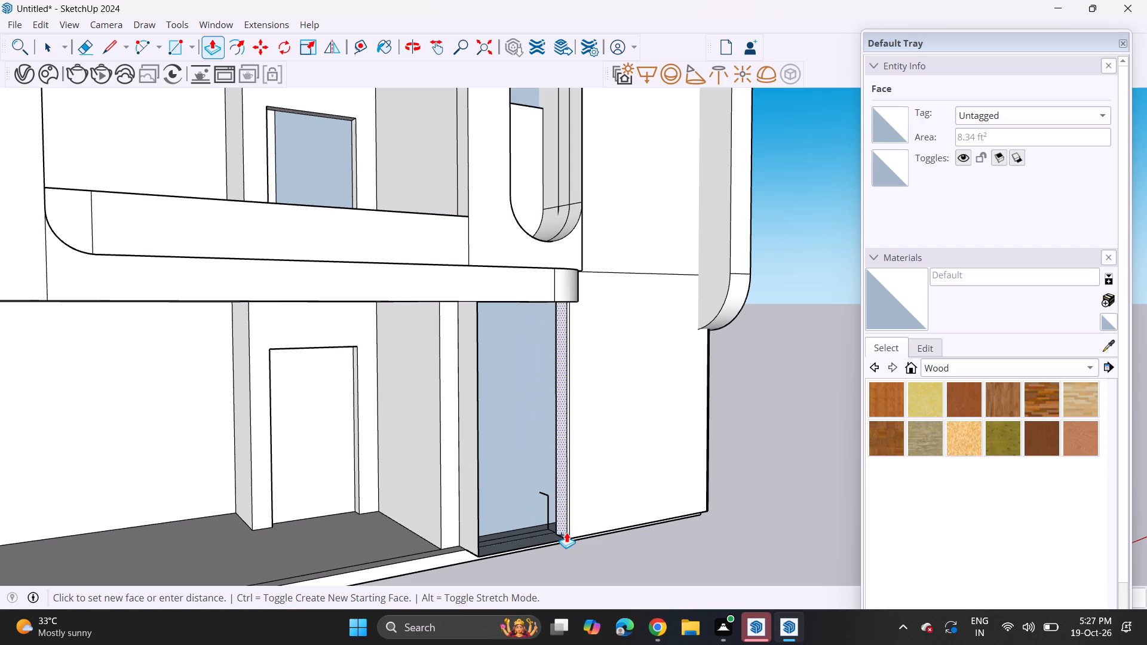
pyautogui.moveTo(568, 535); pyautogui.dragTo(571, 527)
# Push/Pull the narrow wall faces beside the tall ground-floor opening next to the tower.
pyautogui.moveTo(598, 385); pyautogui.dragTo(328, 419, button='middle')
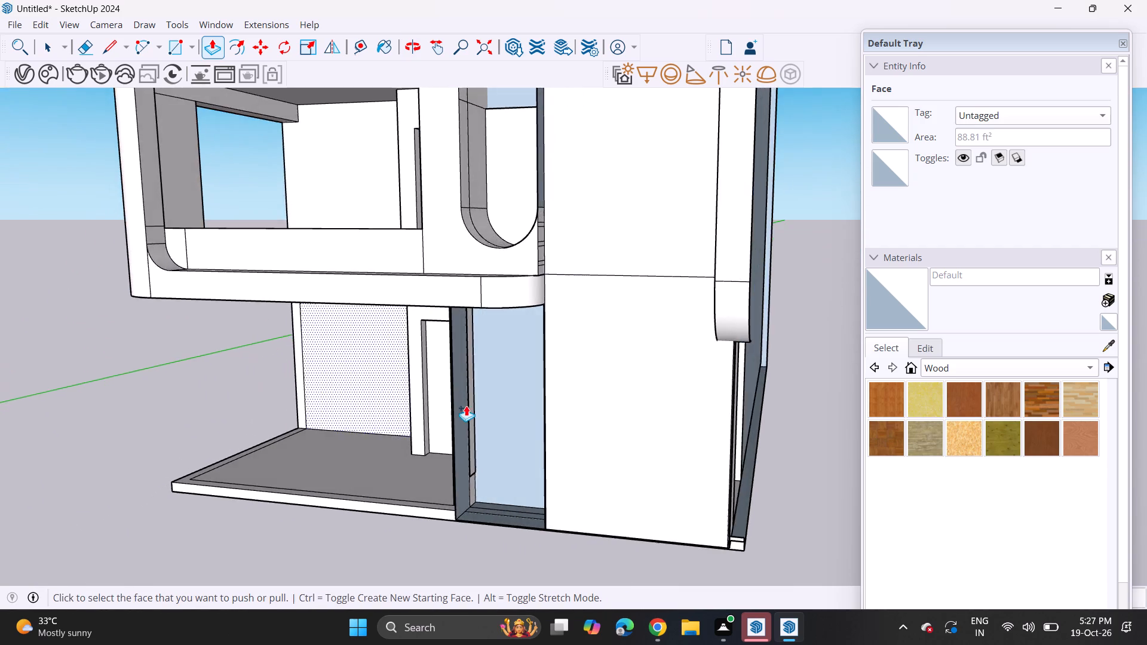
pyautogui.scroll(5, 473, 408)
pyautogui.click(458, 436)
pyautogui.keyDown('ctrl'); pyautogui.click(463, 437); pyautogui.keyUp('ctrl')
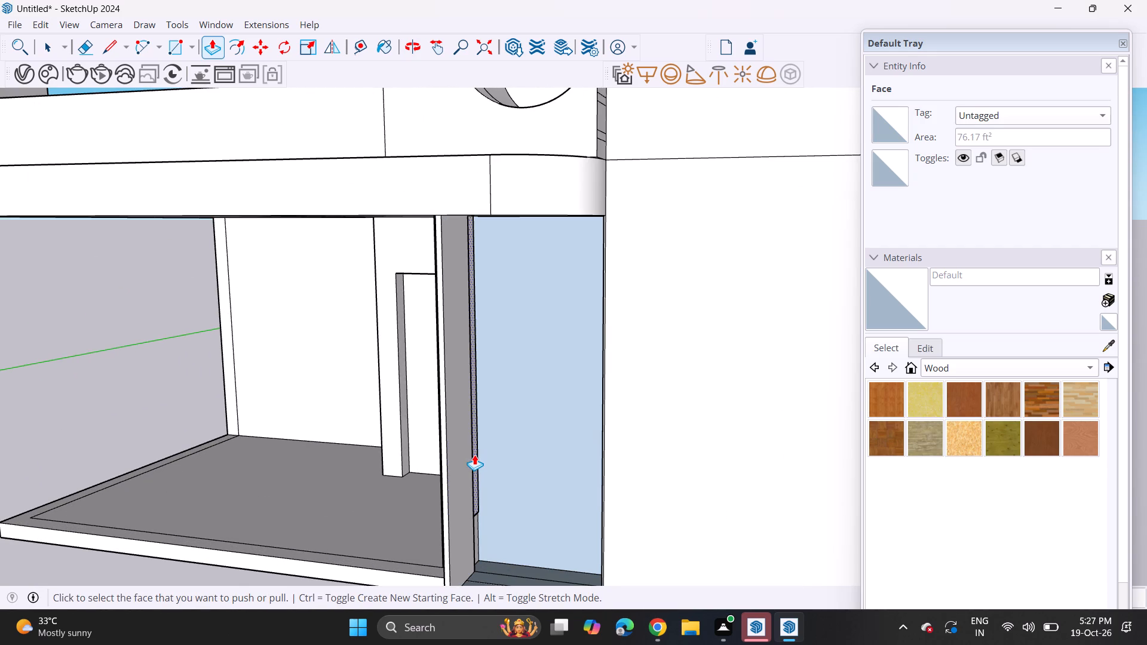
pyautogui.doubleClick(474, 454)
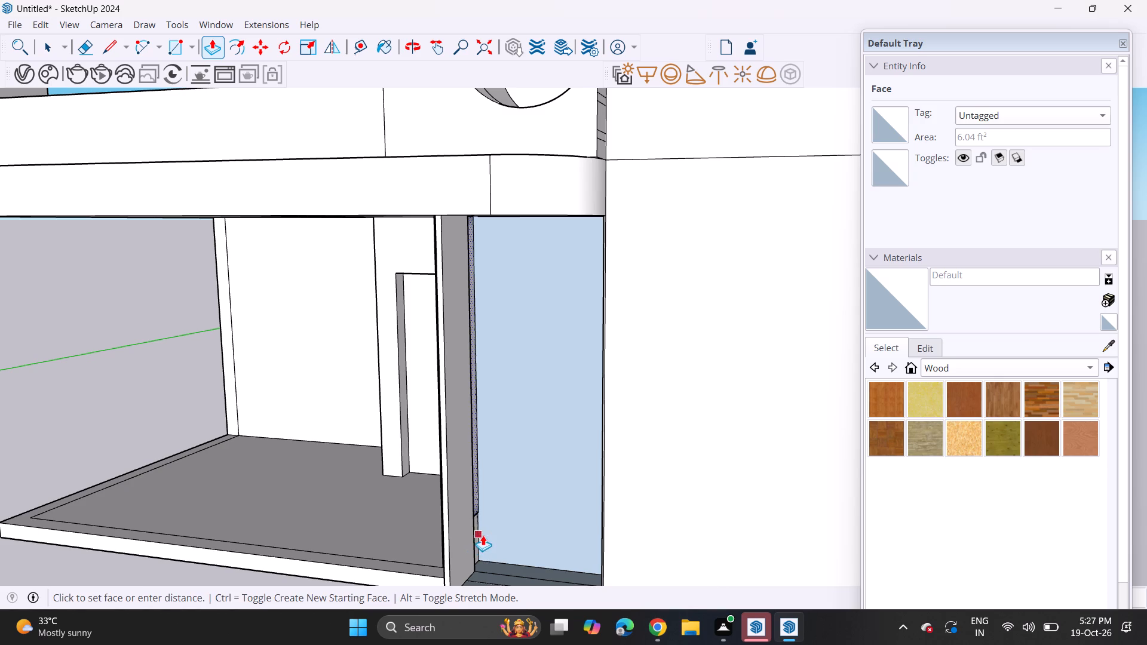
pyautogui.click(483, 535)
# Push/Pull the upper tower panel back flush with the balcony face beside the U-shaped cutout.
pyautogui.scroll(-4, 553, 259)
pyautogui.keyDown('shift'); pyautogui.moveTo(481, 373); pyautogui.dragTo(398, 573, button='middle'); pyautogui.keyUp('shift')
pyautogui.moveTo(483, 397); pyautogui.dragTo(418, 473, button='middle')
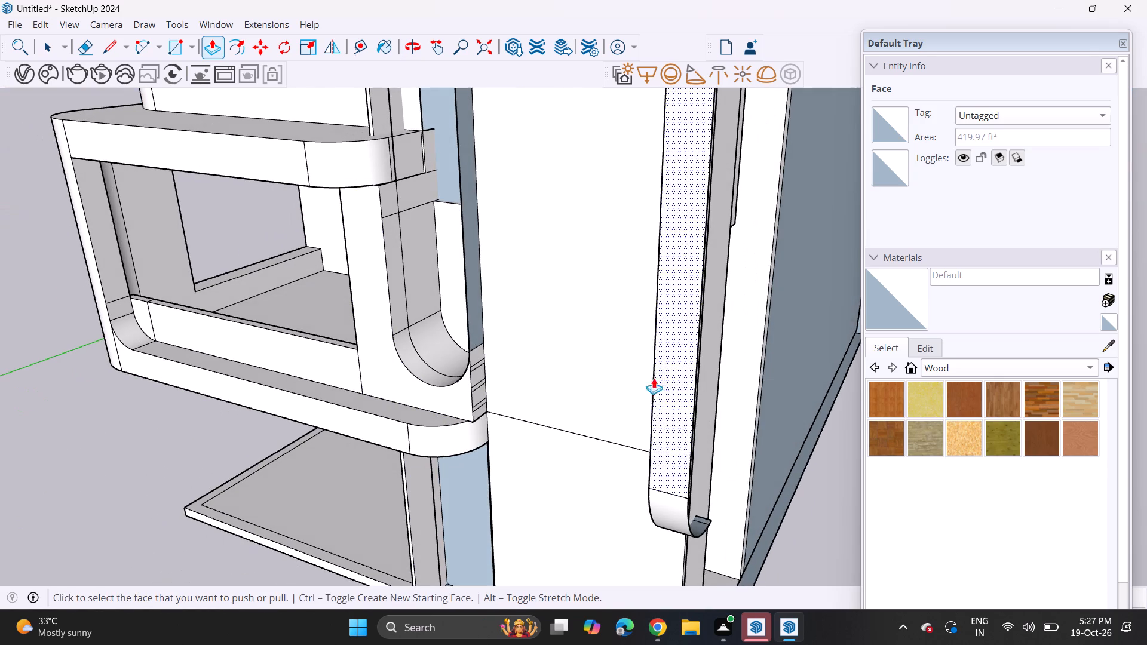
pyautogui.click(568, 401)
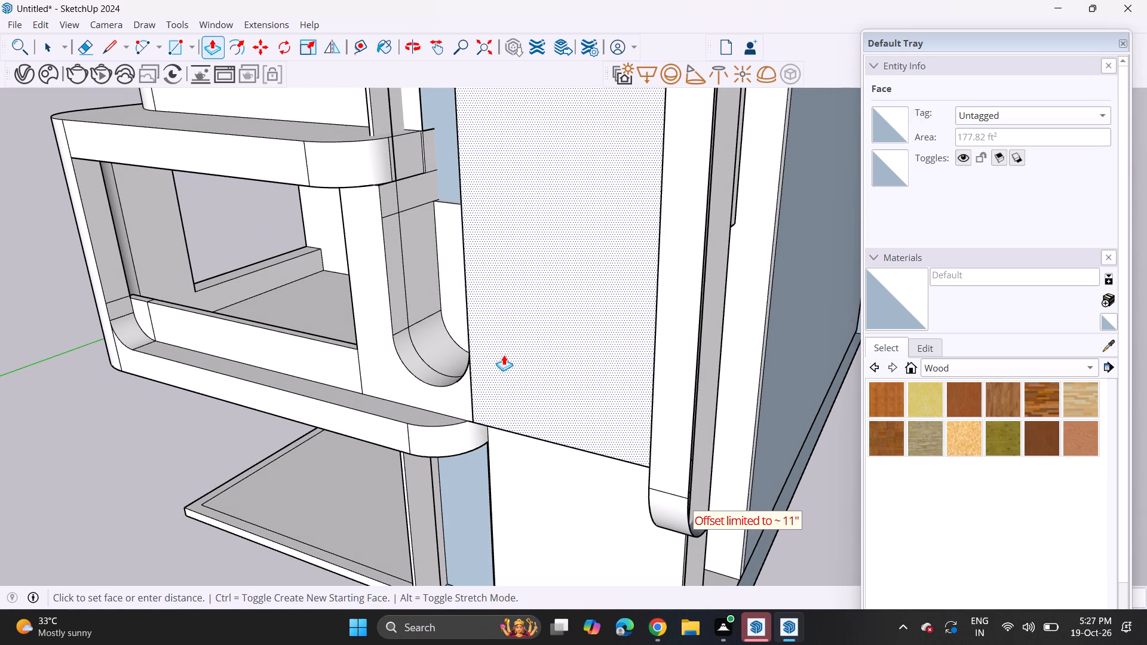
pyautogui.click(466, 385)
# Push/Pull the underside ledge of the upper tower panel down to the base of the tower.
pyautogui.moveTo(525, 422); pyautogui.dragTo(580, 154, button='middle')
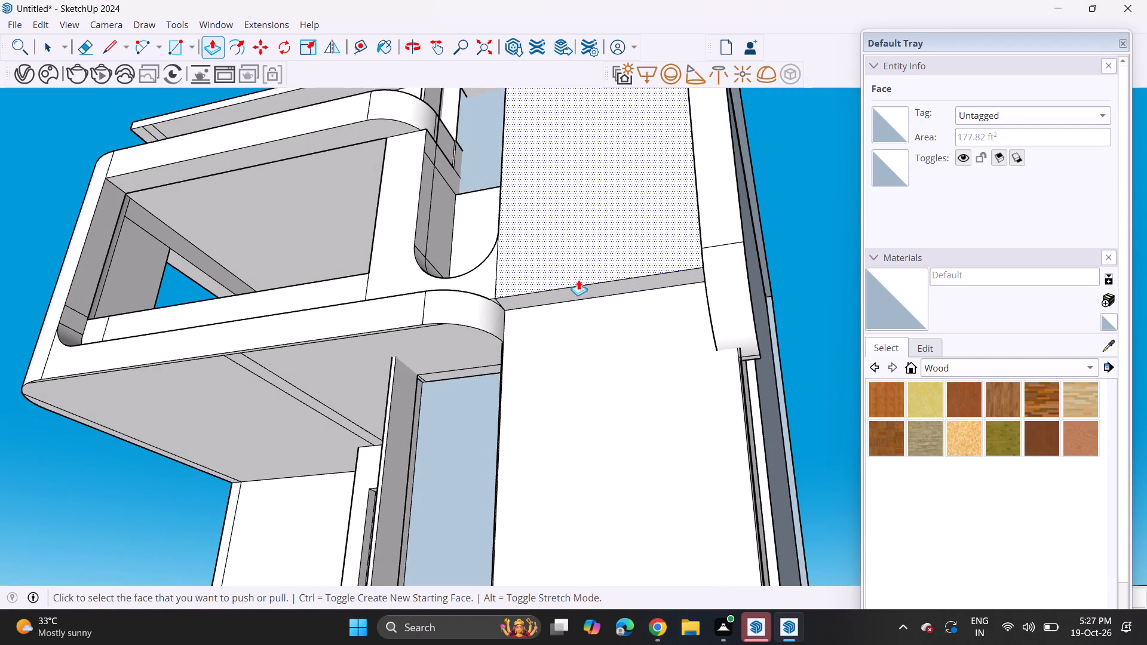
pyautogui.click(576, 296)
pyautogui.scroll(-6, 575, 397)
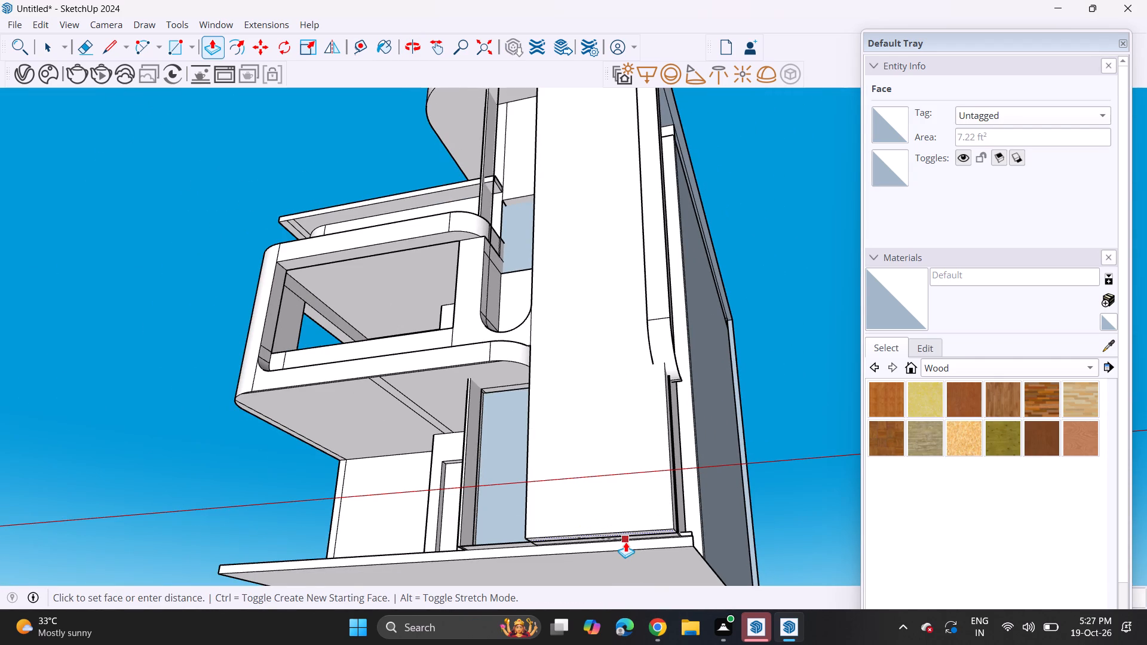
pyautogui.click(625, 542)
# Push/Pull the narrow vertical strips on the tower's side behind the frame's curved lower end.
pyautogui.moveTo(668, 418); pyautogui.dragTo(591, 520, button='middle')
pyautogui.scroll(5, 652, 479)
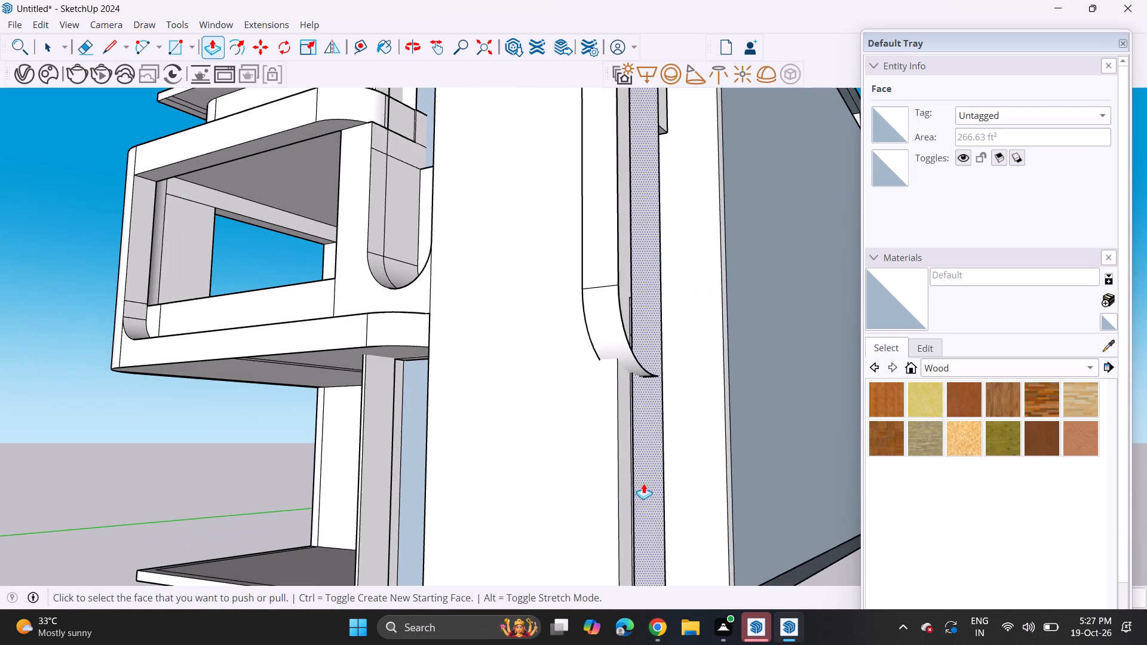
pyautogui.click(637, 492)
pyautogui.click(654, 368)
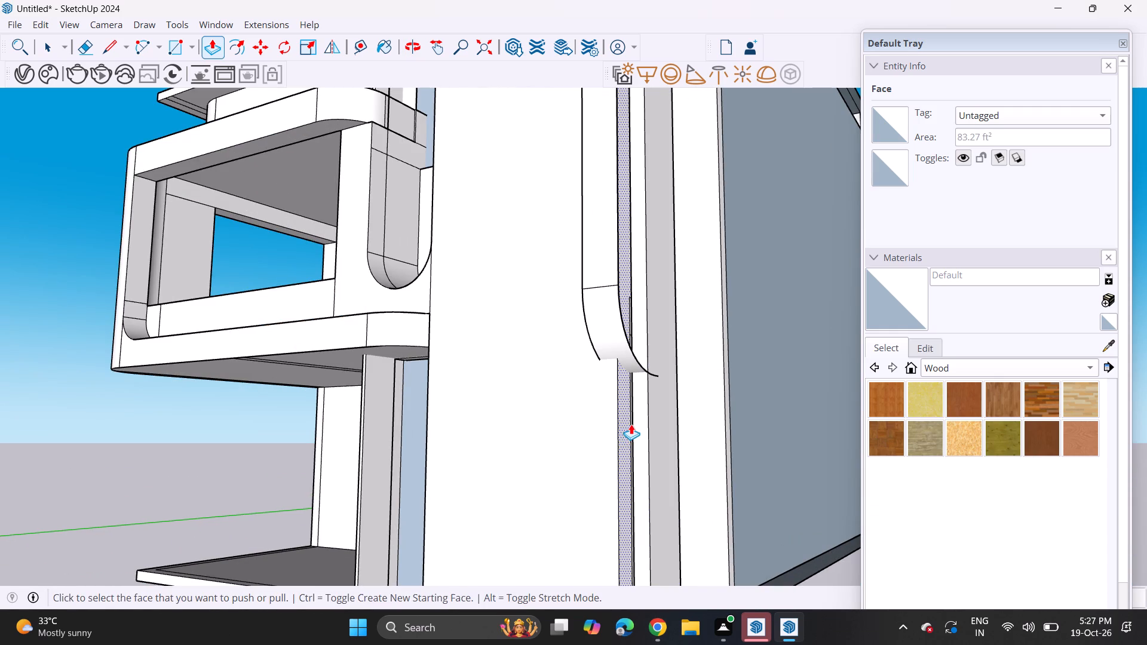
pyautogui.doubleClick(622, 437)
# Push/Pull the side face of the tower frame flush with the curved edge at its rounded lower end.
pyautogui.moveTo(645, 404); pyautogui.dragTo(599, 472, button='middle')
pyautogui.scroll(4, 604, 401)
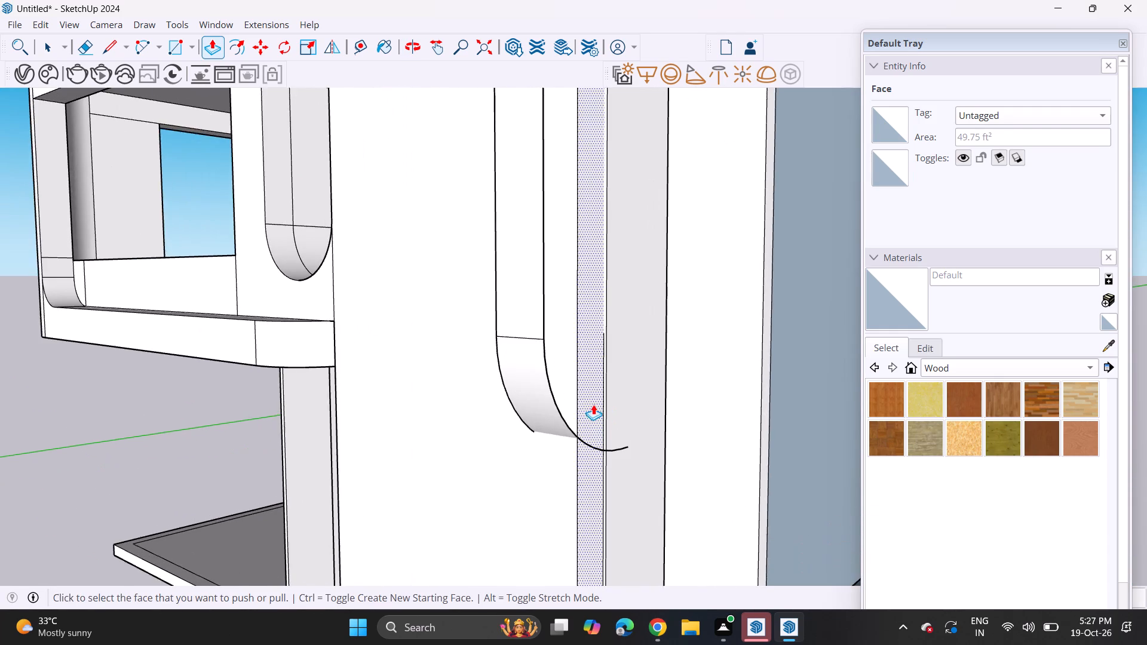
pyautogui.moveTo(593, 404); pyautogui.dragTo(476, 448, button='middle')
pyautogui.click(408, 413)
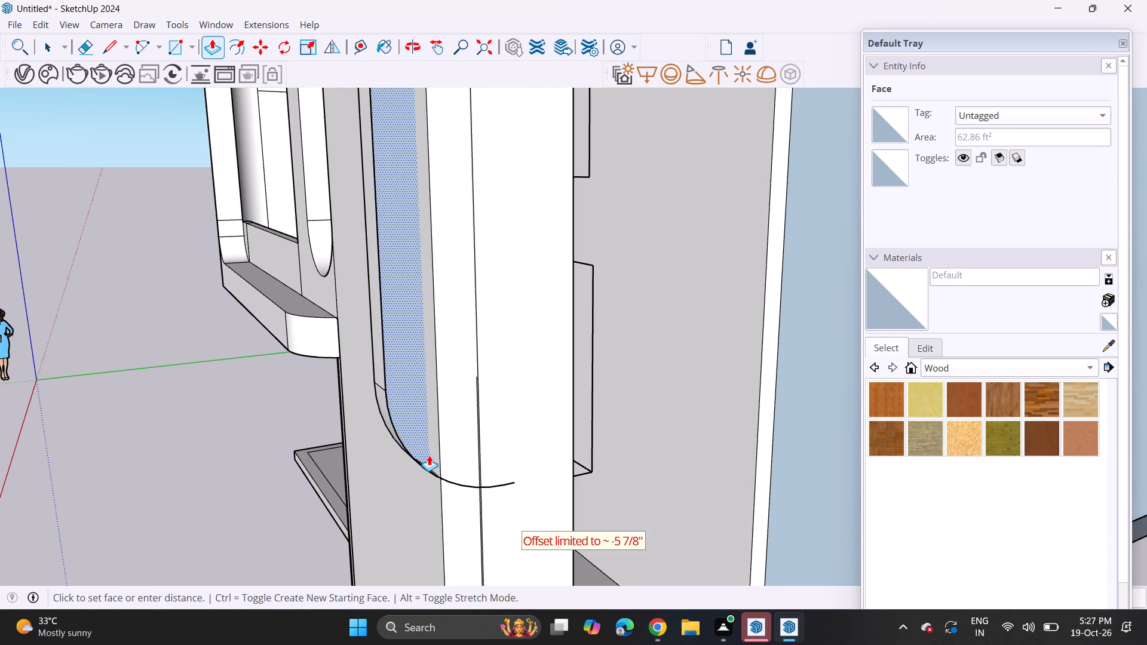
pyautogui.click(397, 440)
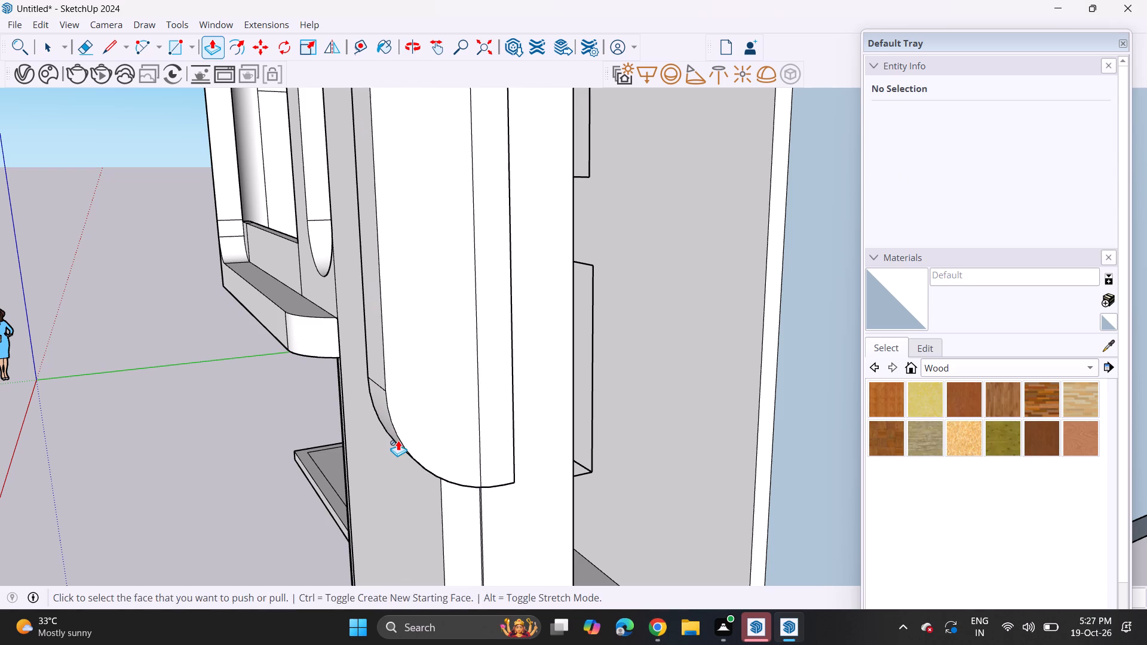
# Push the middle panel above the U-shaped cutout inward about 1' 2 15/16" to form a recess.
pyautogui.moveTo(403, 438); pyautogui.dragTo(719, 401, button='middle')
pyautogui.scroll(-15, 694, 389)
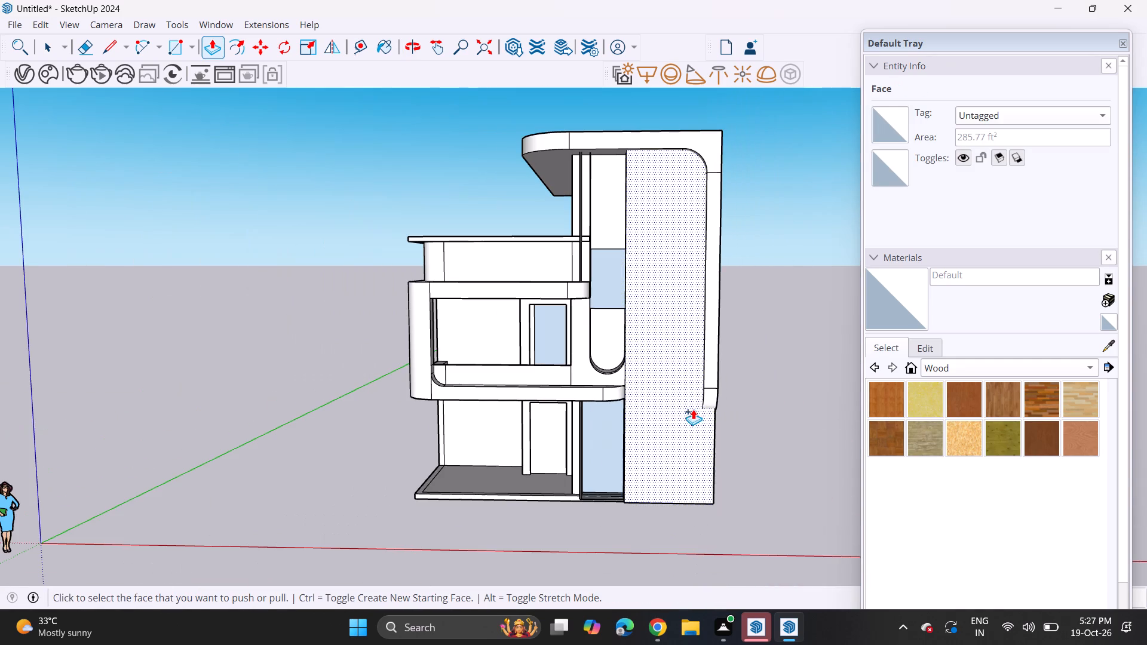
pyautogui.moveTo(570, 457); pyautogui.dragTo(578, 464, button='middle')
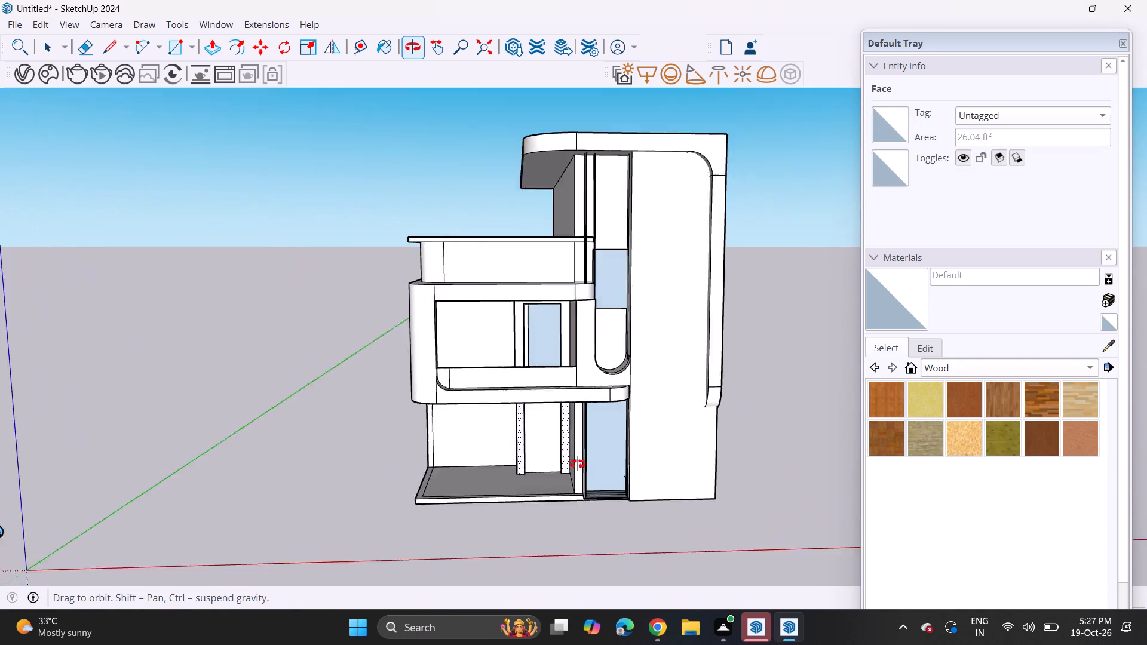
pyautogui.moveTo(578, 464); pyautogui.dragTo(553, 497, button='middle')
pyautogui.middleClick(687, 444)
pyautogui.scroll(3, 593, 217)
pyautogui.scroll(7, 606, 271)
pyautogui.click(600, 360)
pyautogui.click(604, 352)
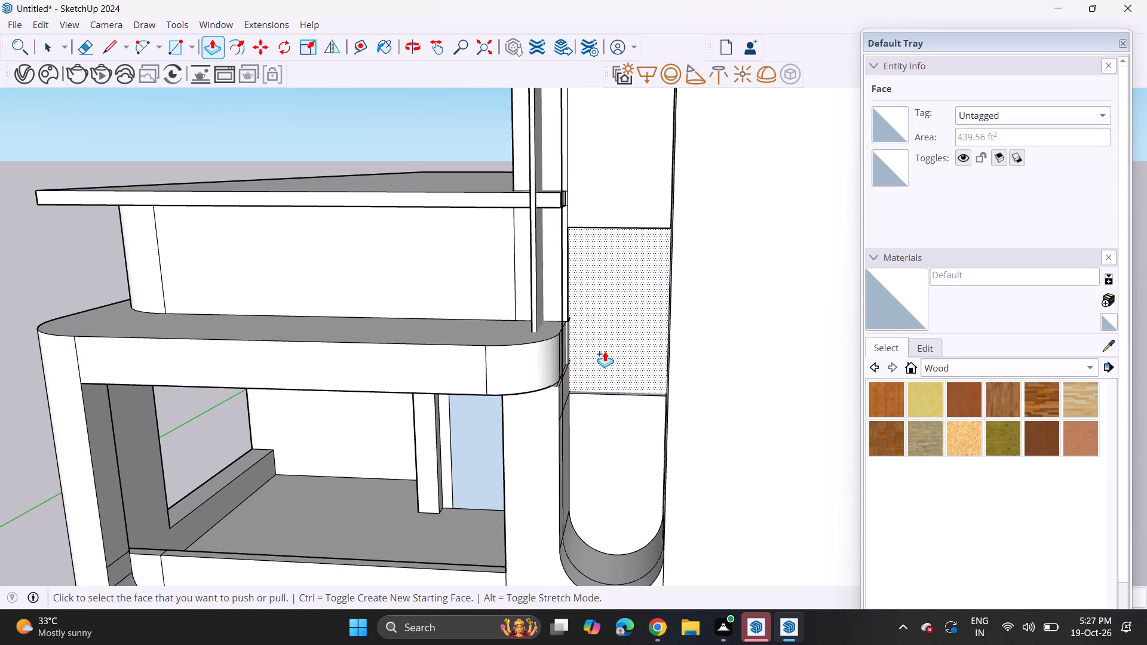
pyautogui.click(608, 363)
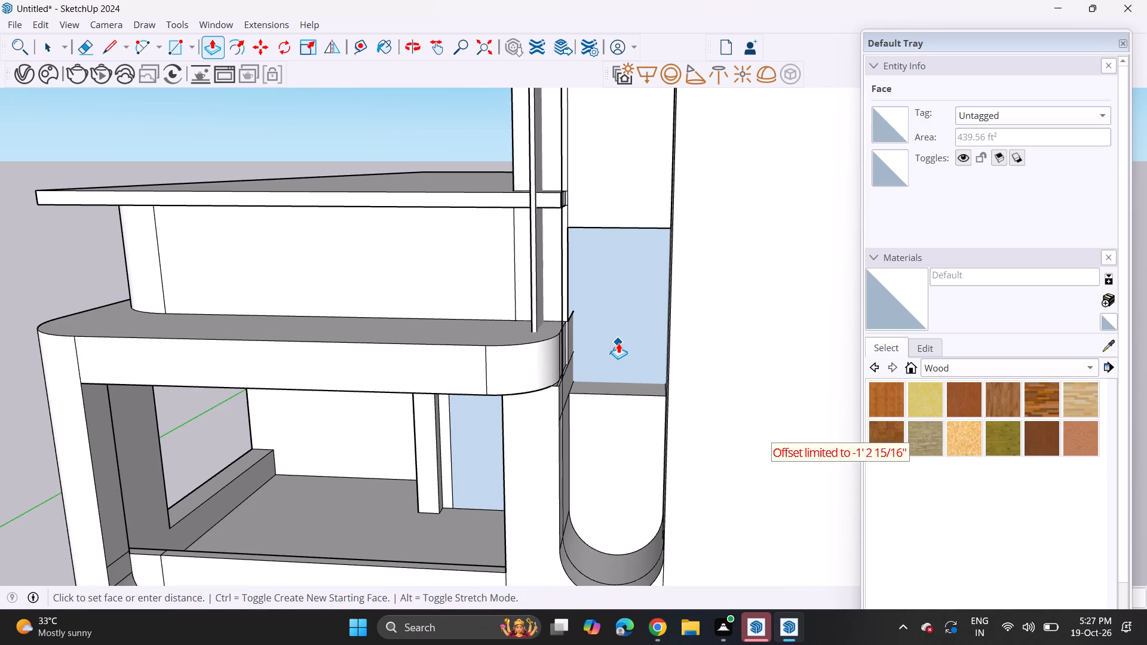
pyautogui.click(618, 343)
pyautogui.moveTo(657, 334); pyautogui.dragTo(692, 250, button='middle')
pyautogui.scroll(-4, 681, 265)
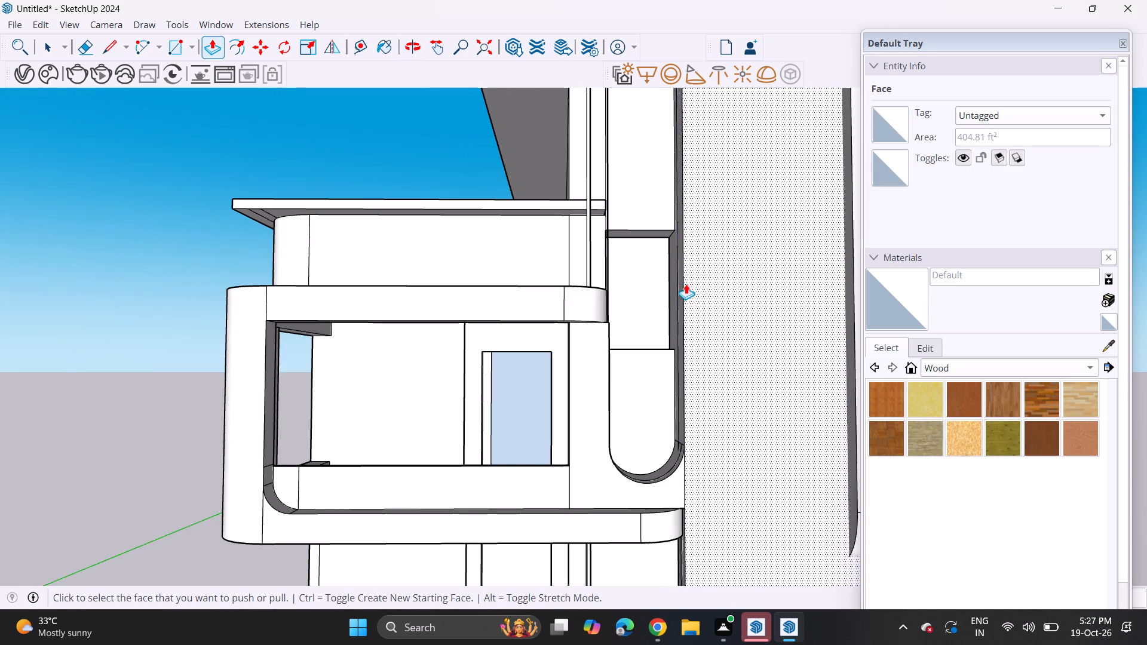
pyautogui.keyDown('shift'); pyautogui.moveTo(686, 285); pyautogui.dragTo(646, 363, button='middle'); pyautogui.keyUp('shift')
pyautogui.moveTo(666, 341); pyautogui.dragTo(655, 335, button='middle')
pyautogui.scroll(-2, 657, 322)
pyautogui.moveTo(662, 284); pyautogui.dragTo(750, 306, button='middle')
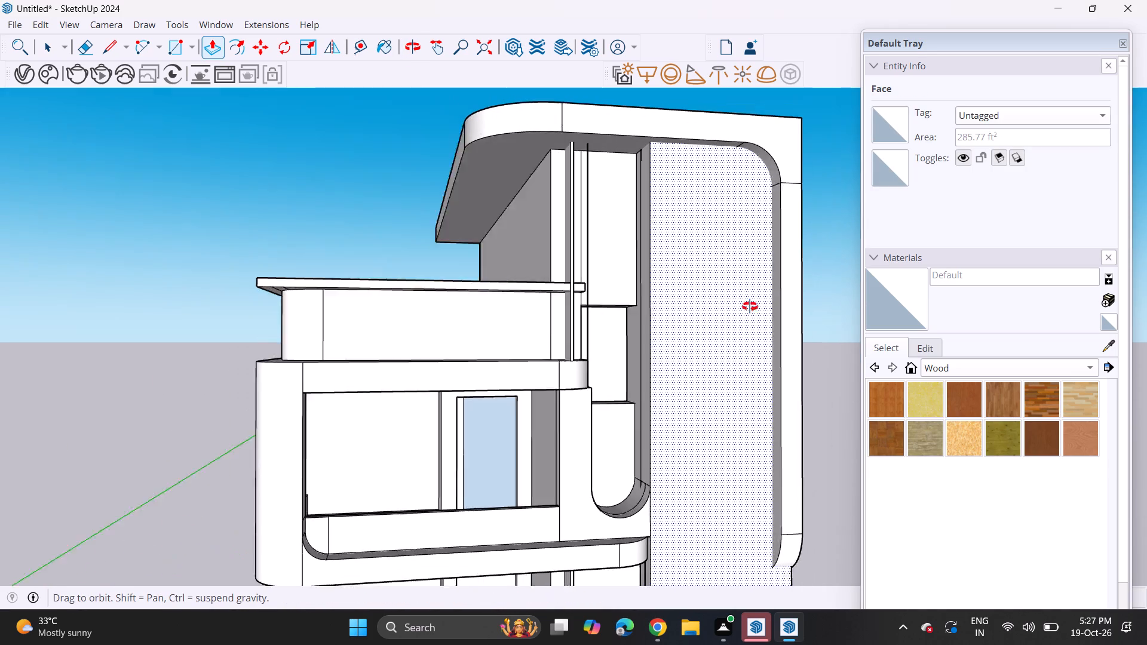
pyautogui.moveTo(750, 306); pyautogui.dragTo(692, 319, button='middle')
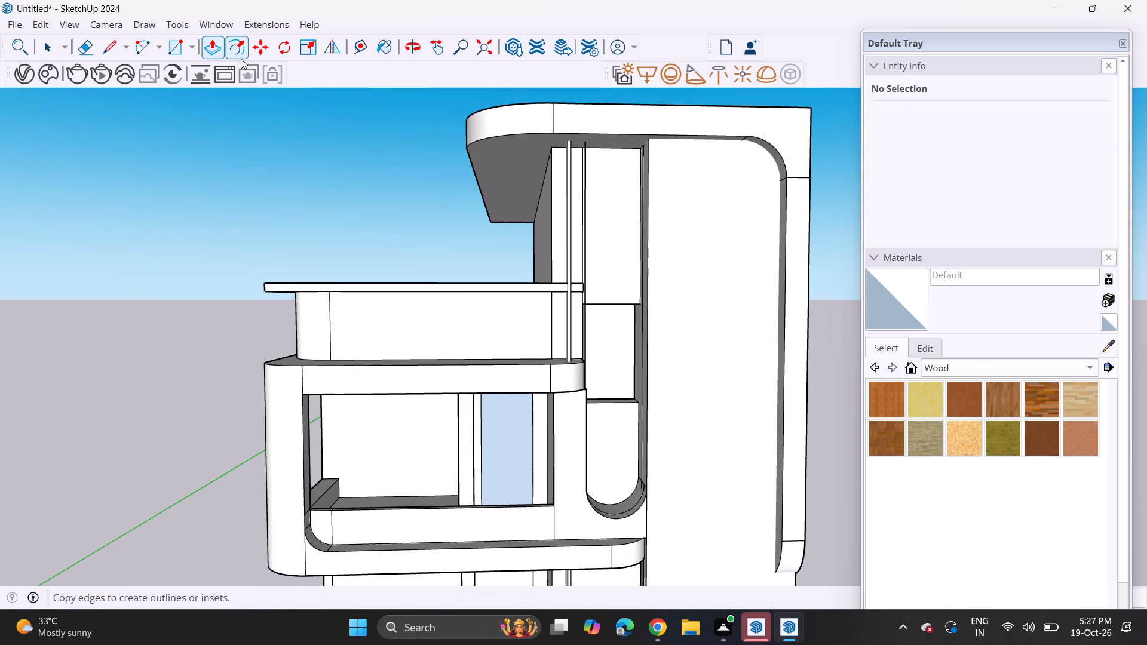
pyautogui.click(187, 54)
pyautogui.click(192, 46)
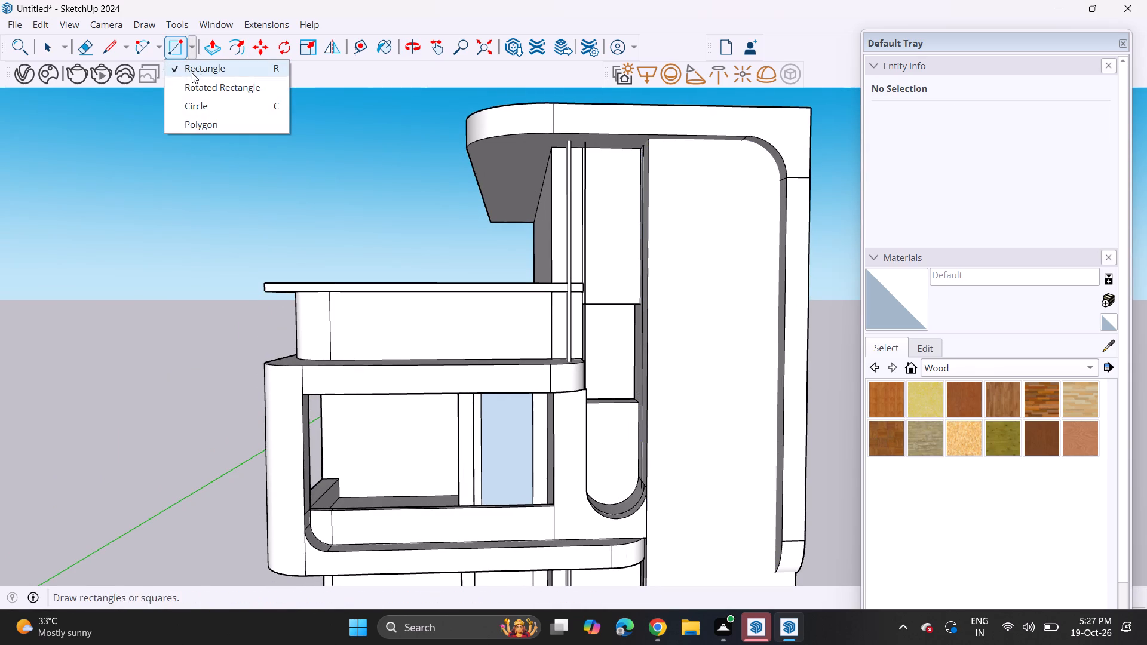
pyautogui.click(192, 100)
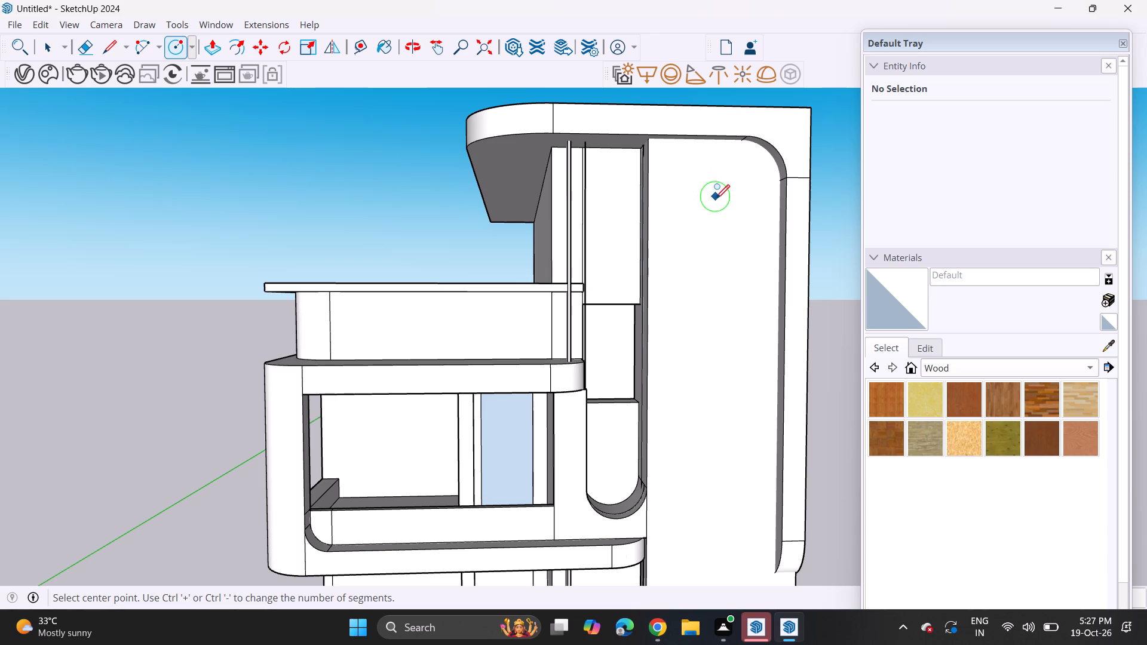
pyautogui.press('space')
# Draw a thin full-width rectangle along the bottom of the tower's front face, starting from its outer lower corner.
pyautogui.scroll(-5, 717, 213)
pyautogui.moveTo(722, 226); pyautogui.dragTo(692, 186, button='middle')
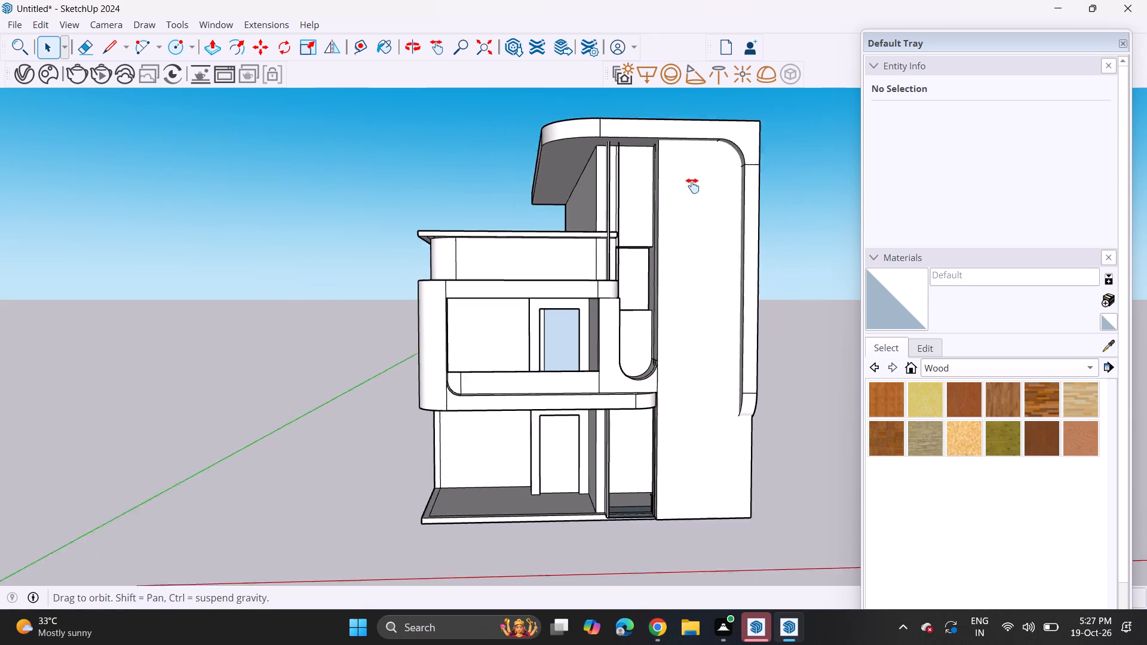
pyautogui.moveTo(692, 186); pyautogui.dragTo(665, 184, button='middle')
pyautogui.moveTo(663, 184); pyautogui.dragTo(635, 189, button='middle')
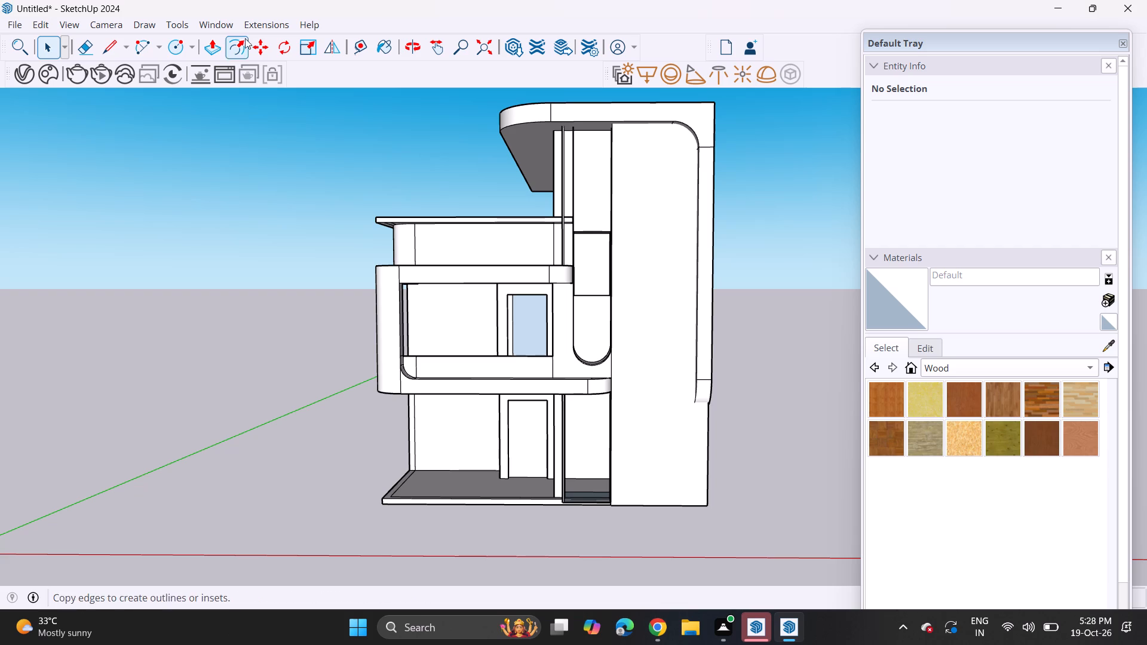
pyautogui.click(188, 45)
pyautogui.click(193, 70)
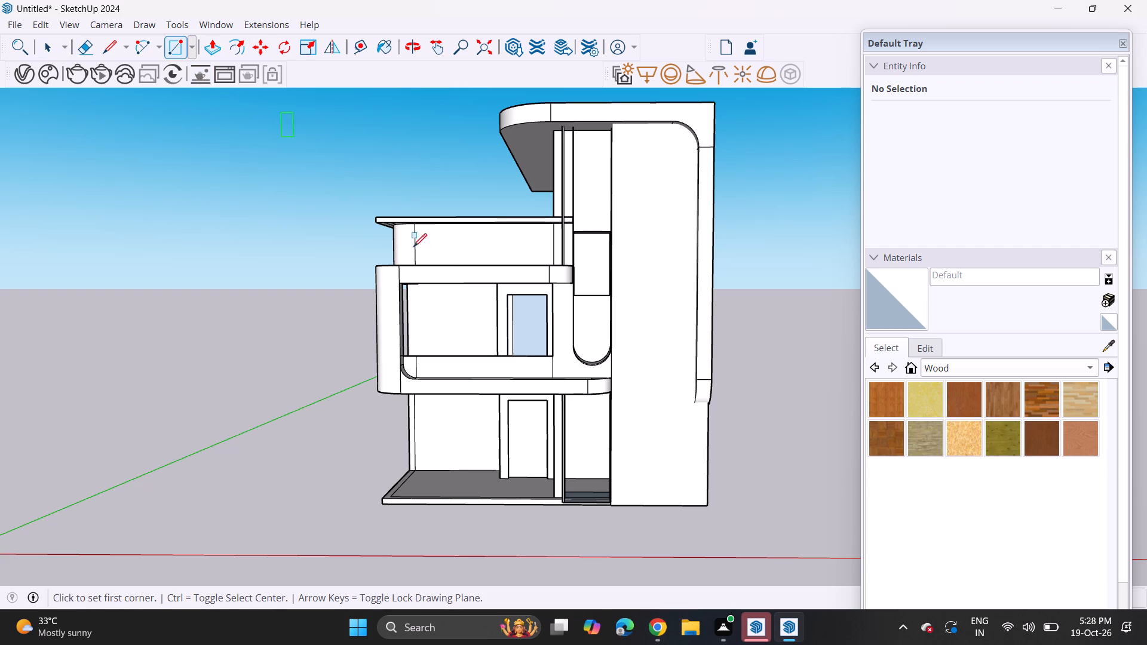
pyautogui.scroll(10, 705, 478)
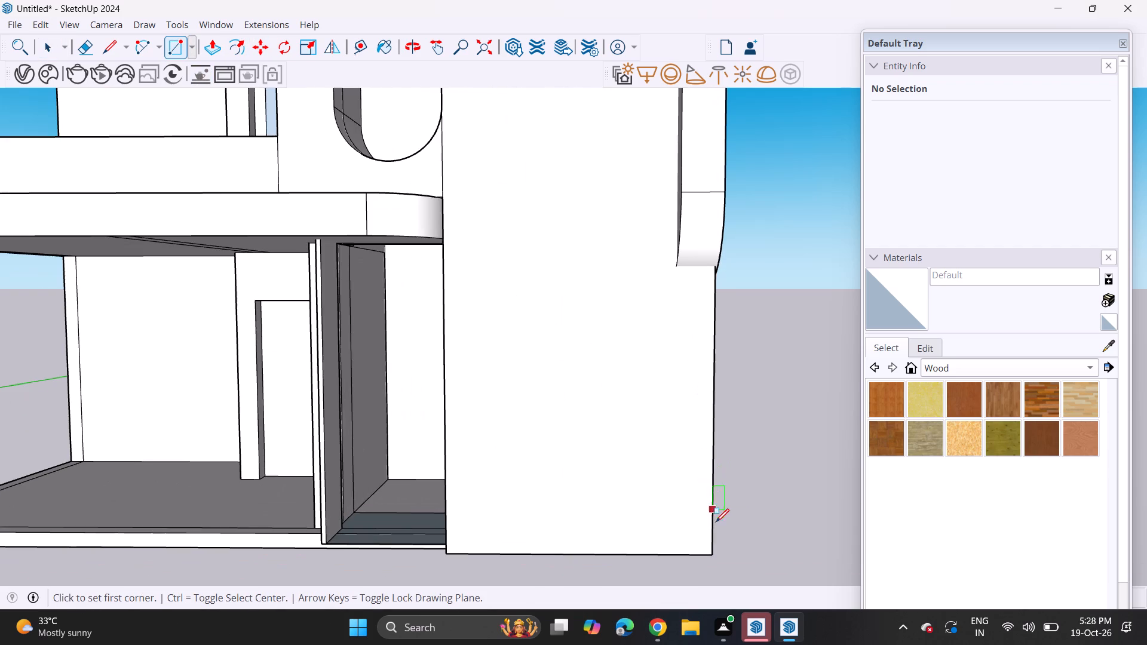
pyautogui.click(713, 553)
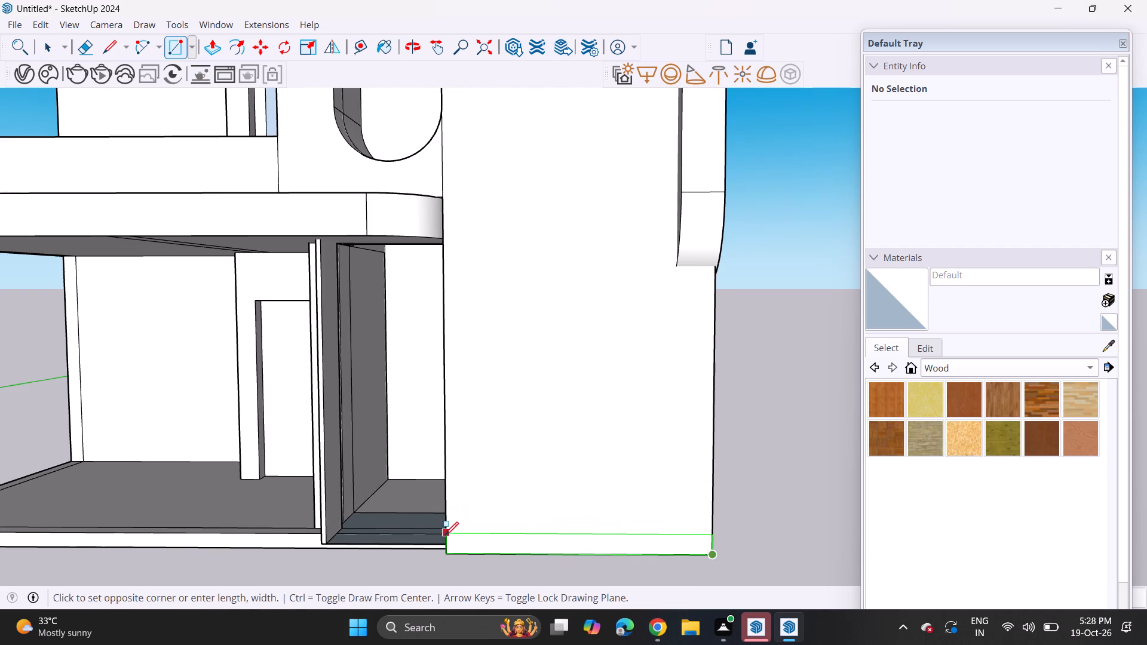
pyautogui.scroll(9, 449, 530)
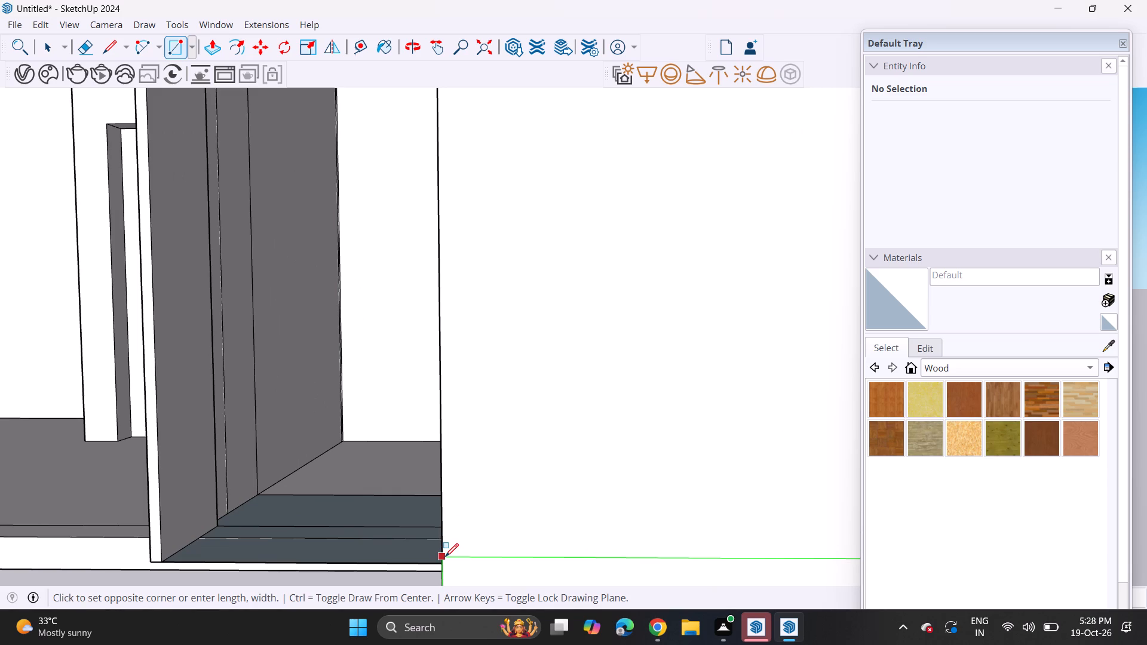
pyautogui.click(445, 557)
# Copy the bottom strip up the tower's front face with narrow gaps and array the last copy 25 times.
pyautogui.scroll(-4, 498, 506)
pyautogui.moveTo(477, 534); pyautogui.dragTo(765, 457, button='middle')
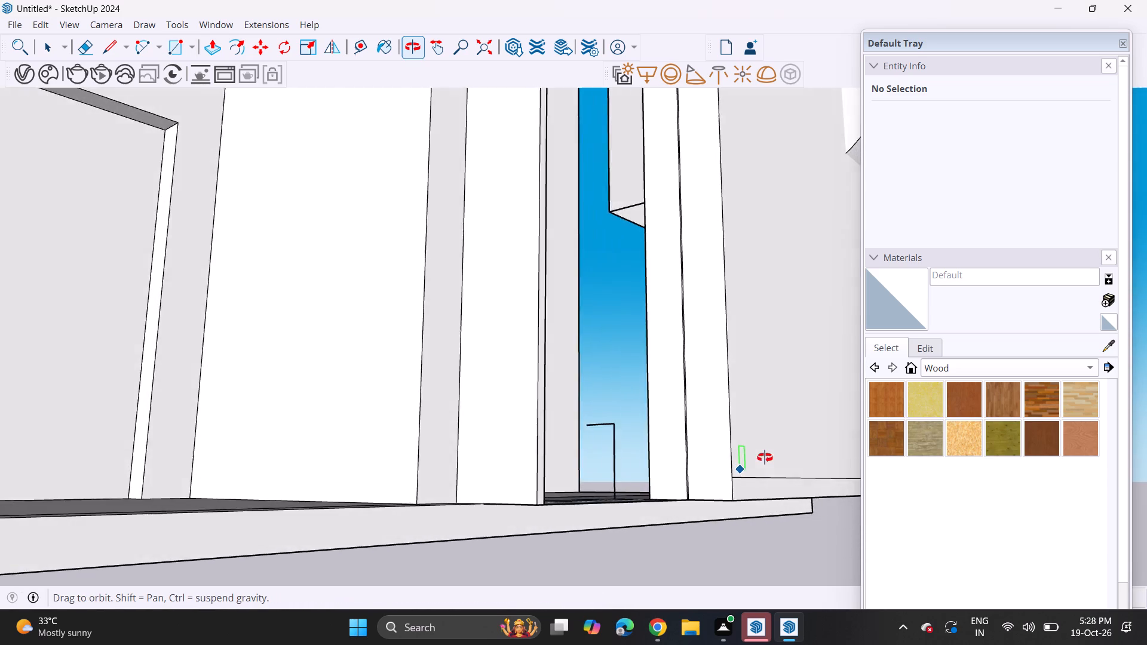
pyautogui.moveTo(765, 457); pyautogui.dragTo(523, 464, button='middle')
pyautogui.scroll(1, 520, 465)
pyautogui.scroll(-5, 509, 468)
pyautogui.moveTo(519, 463); pyautogui.dragTo(465, 477, button='middle')
pyautogui.moveTo(464, 520); pyautogui.dragTo(464, 559, button='middle')
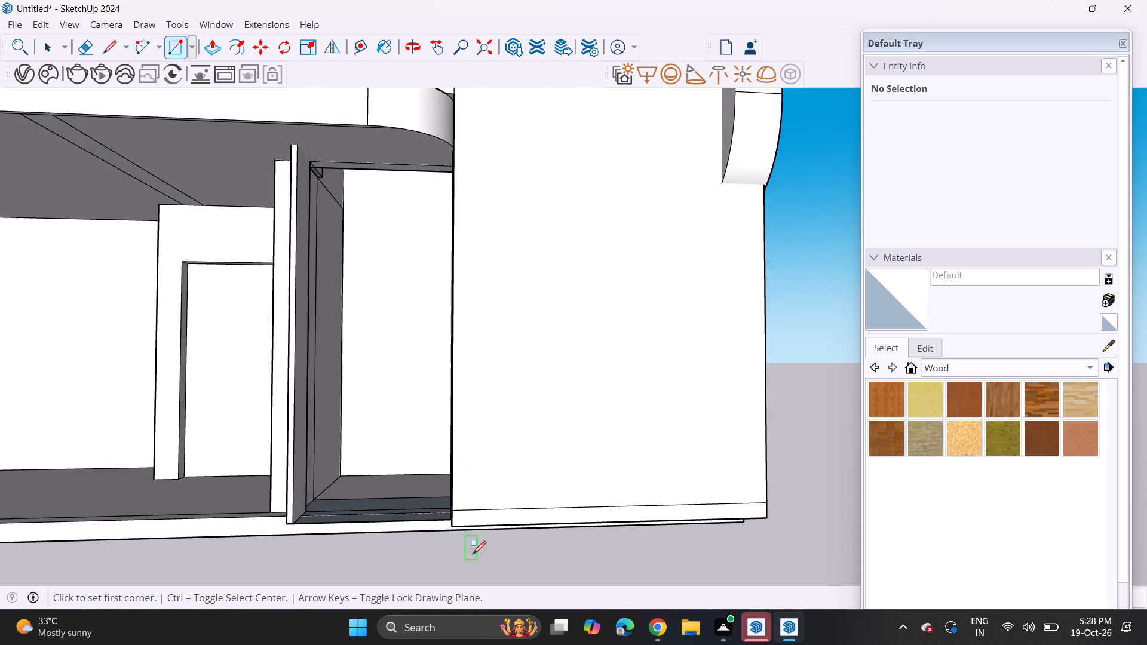
pyautogui.press('space')
pyautogui.click(506, 523)
pyautogui.doubleClick(510, 518)
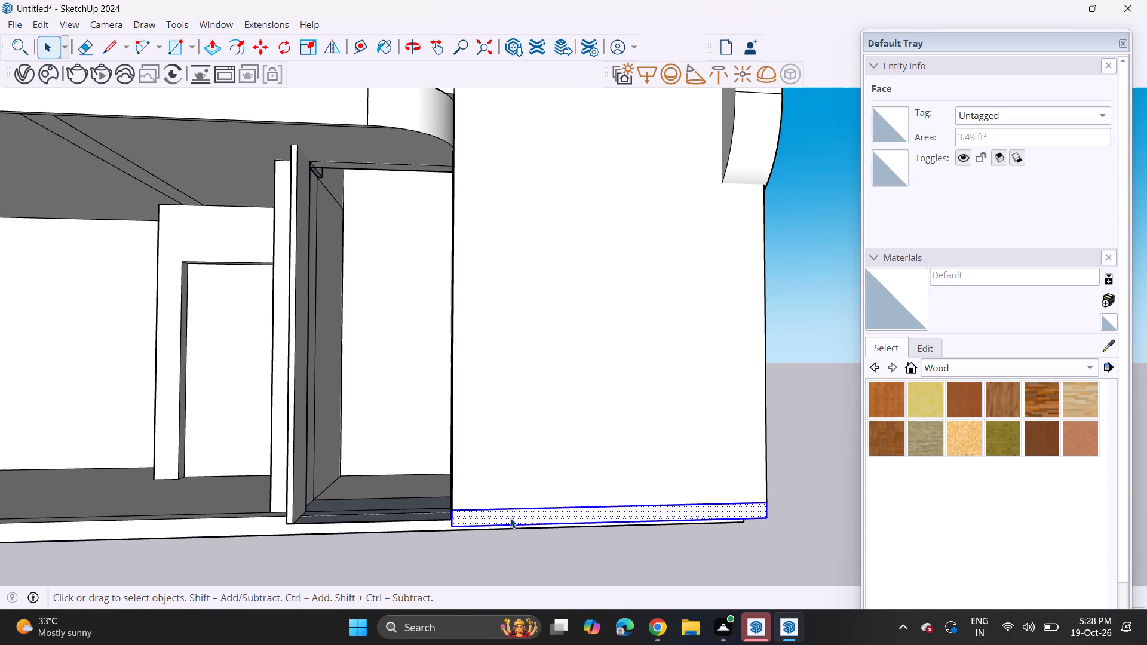
pyautogui.press('m')
pyautogui.click(457, 527)
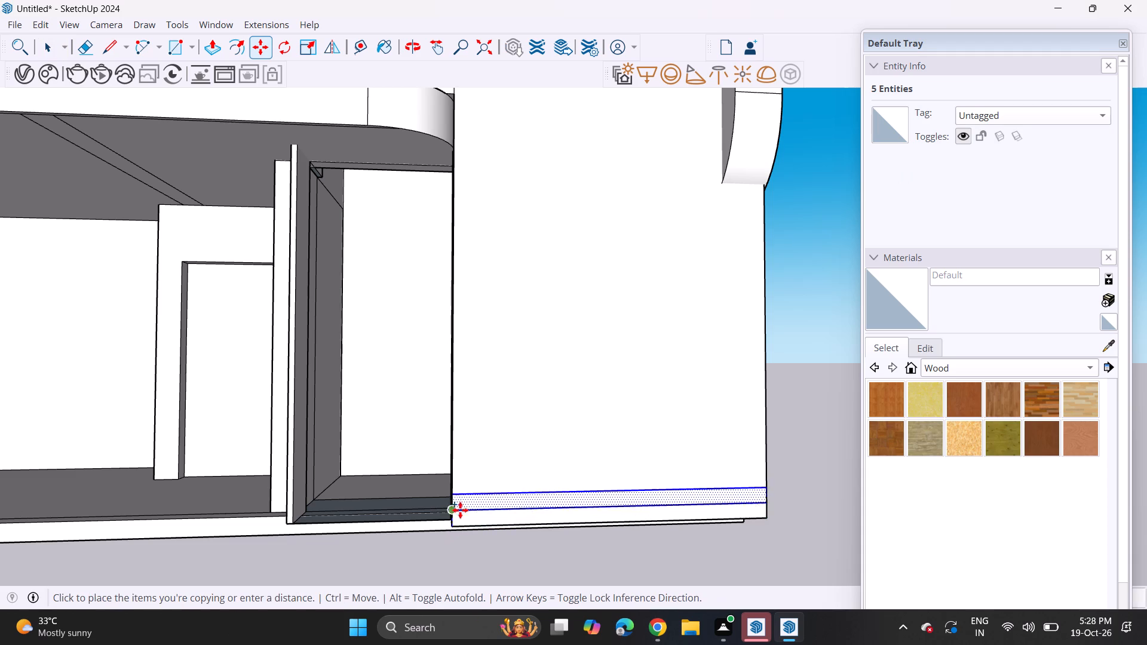
pyautogui.click(458, 503)
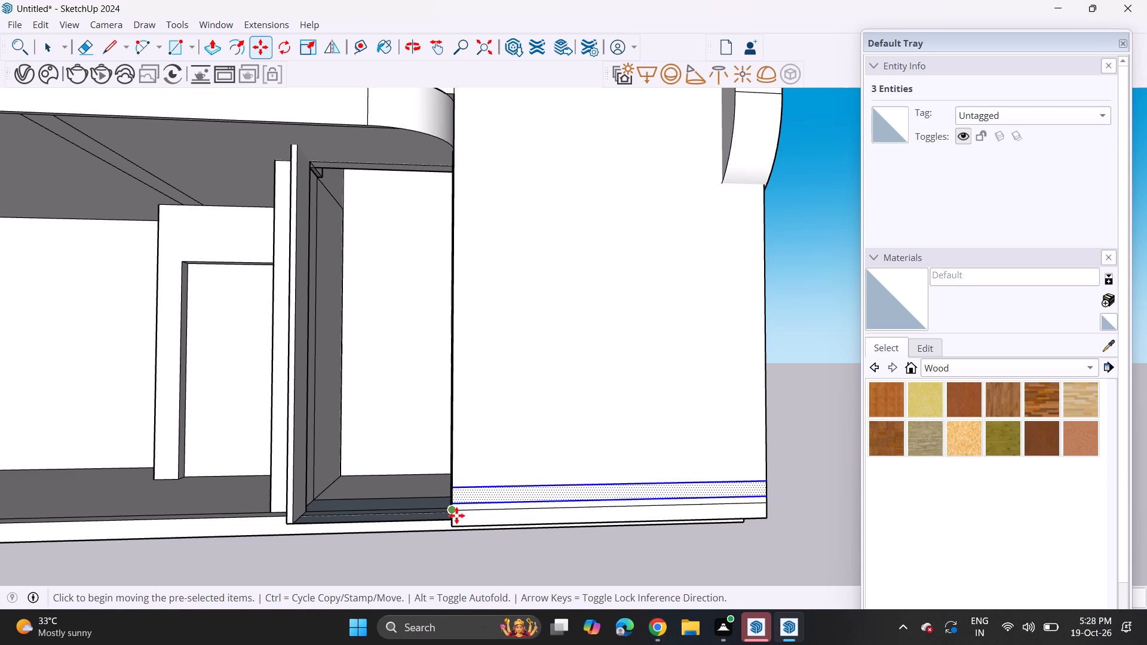
pyautogui.click(455, 515)
pyautogui.click(455, 488)
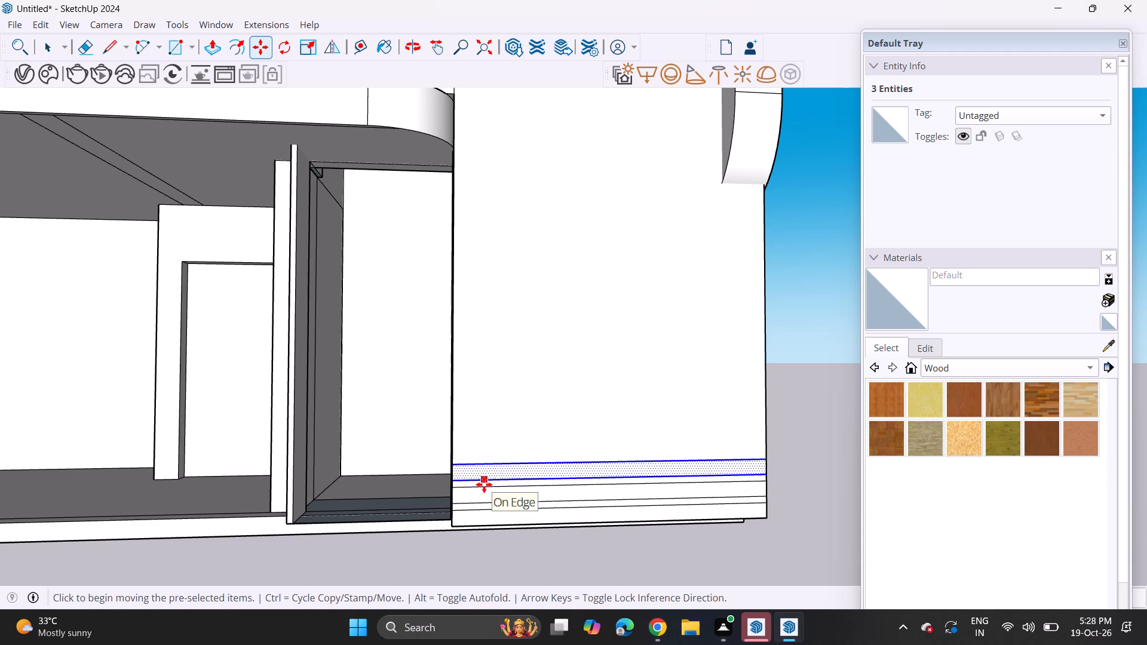
pyautogui.hotkey('shift', '*')
pyautogui.write('25')
pyautogui.press('Return')
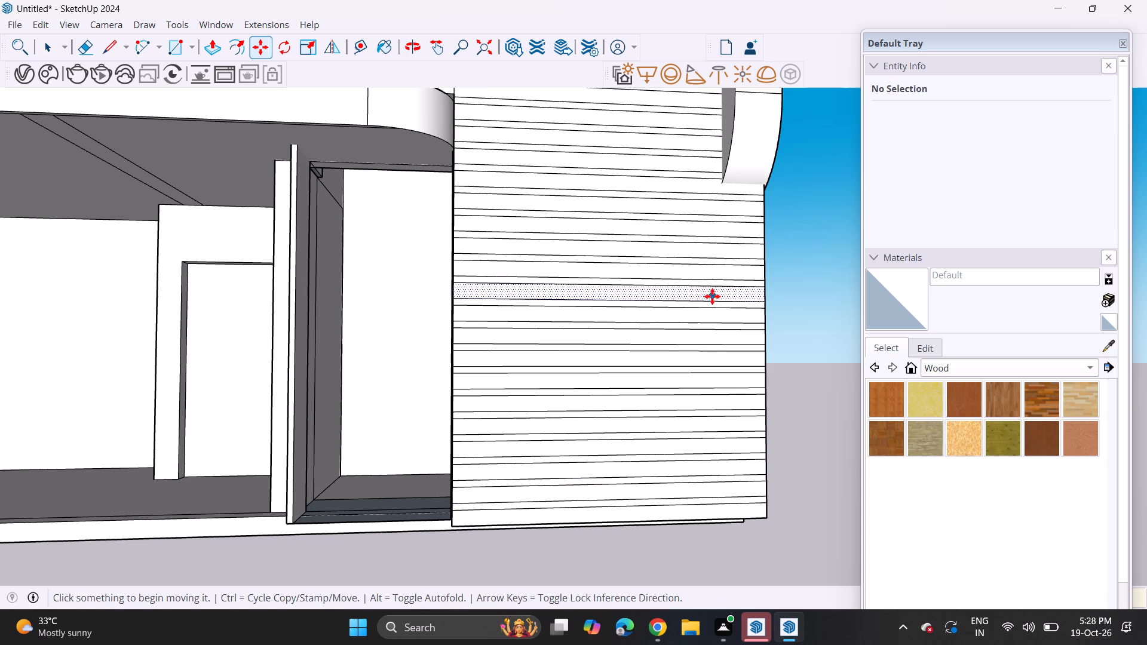
# Copy the highest strip on the tower's front face upward with a narrow gap and array it 25 times.
pyautogui.scroll(-6, 673, 289)
pyautogui.keyDown('shift'); pyautogui.moveTo(575, 216); pyautogui.dragTo(533, 644, button='middle'); pyautogui.keyUp('shift')
pyautogui.scroll(10, 560, 546)
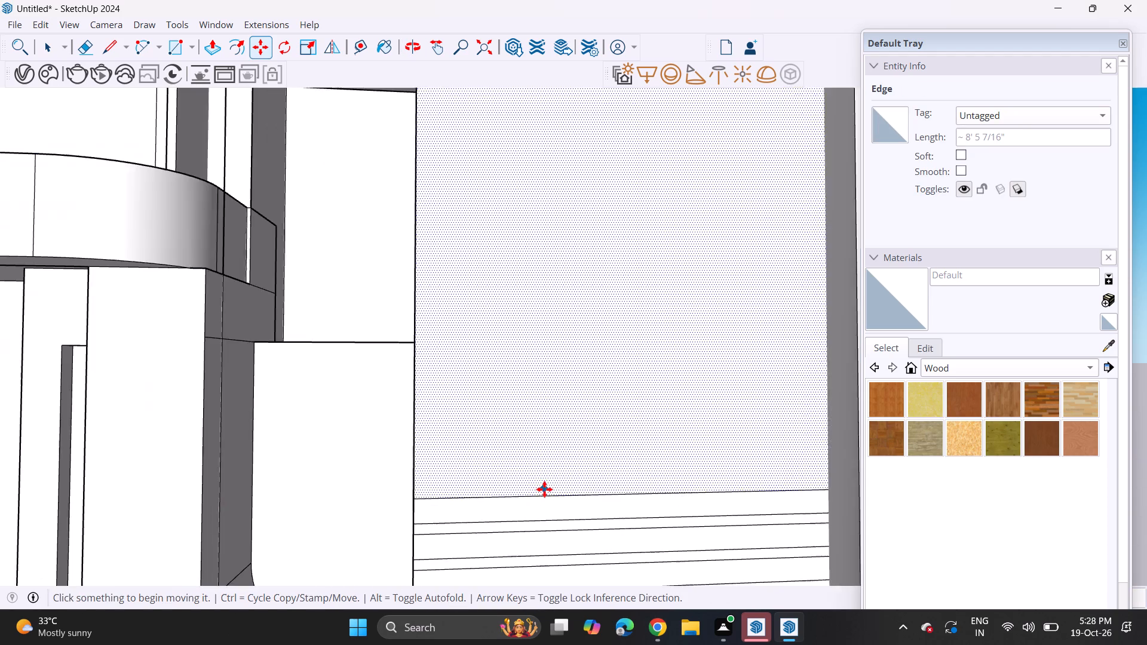
pyautogui.scroll(6, 544, 489)
pyautogui.press('space')
pyautogui.doubleClick(520, 524)
pyautogui.scroll(-3, 516, 527)
pyautogui.press('m')
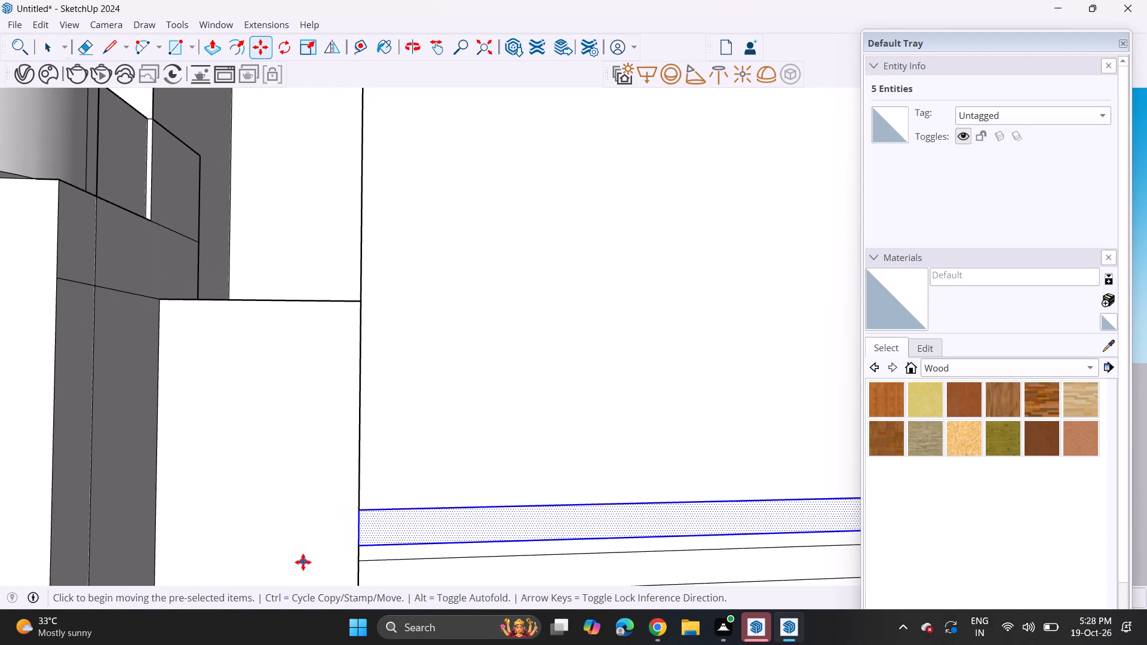
pyautogui.click(358, 558)
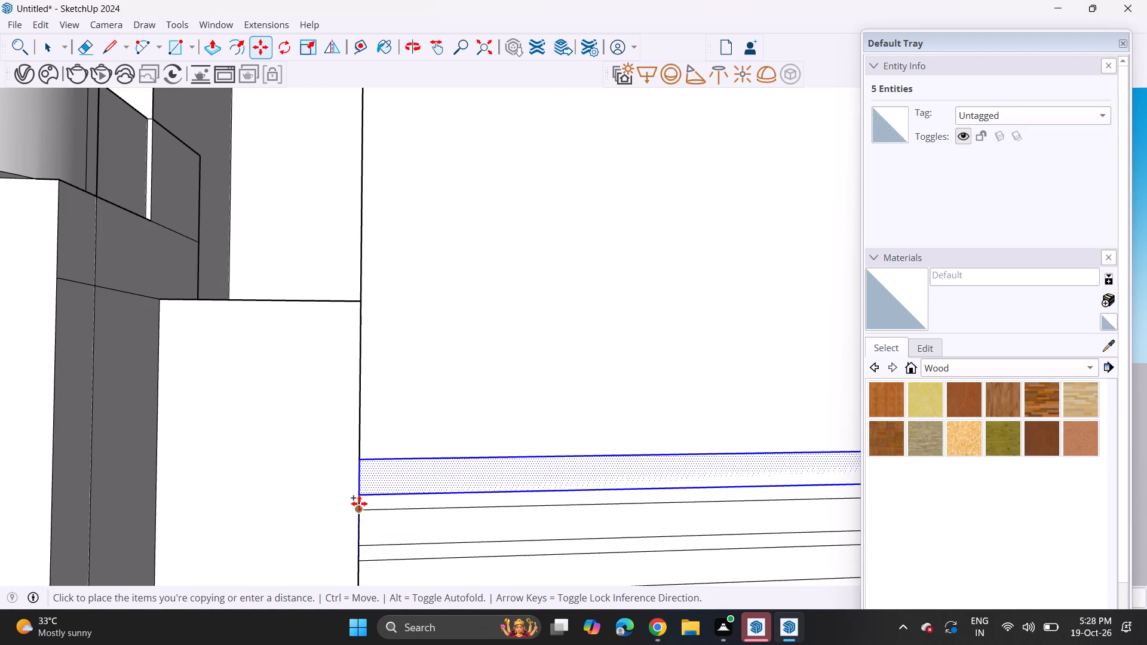
pyautogui.click(359, 503)
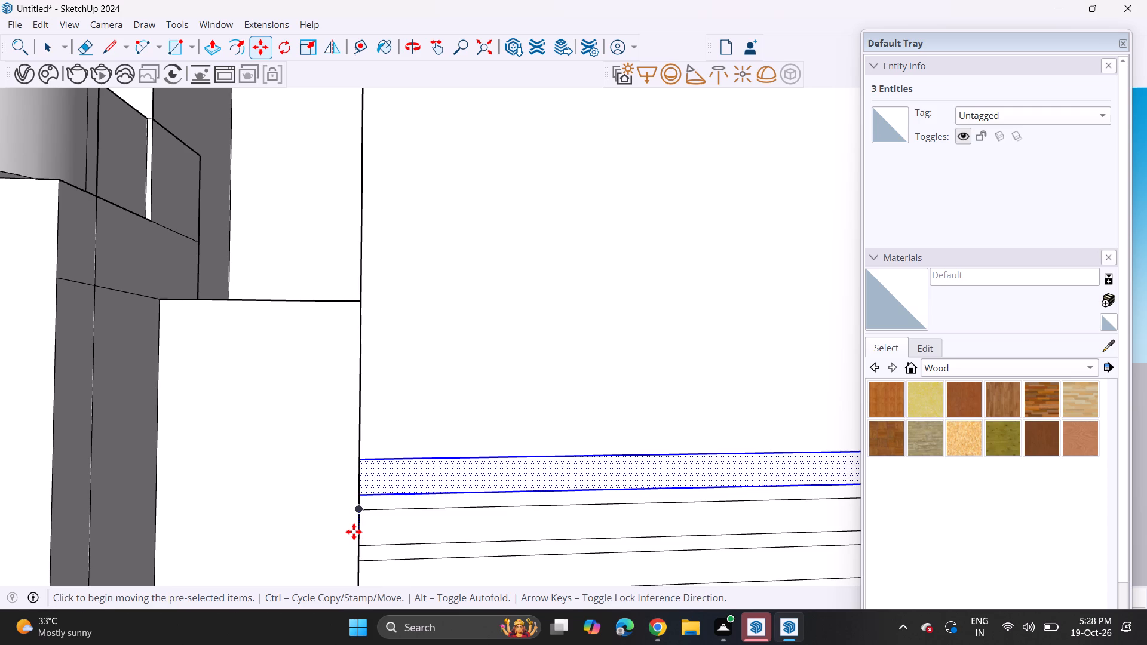
pyautogui.hotkey('shift', '*')
pyautogui.write('25')
pyautogui.press('Return')
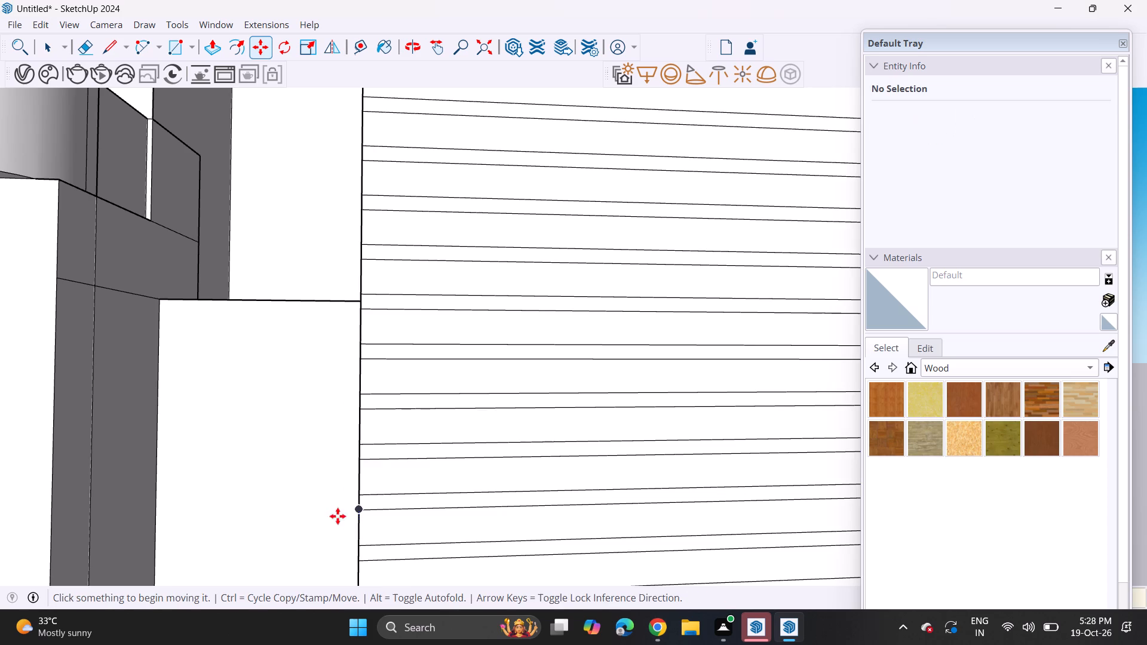
# Copy the topmost strip upward with a narrow gap and array it 15 times to fill the face beneath the frame's curved top.
pyautogui.scroll(-18, 478, 231)
pyautogui.keyDown('shift'); pyautogui.moveTo(517, 134); pyautogui.dragTo(517, 200, button='middle'); pyautogui.keyUp('shift')
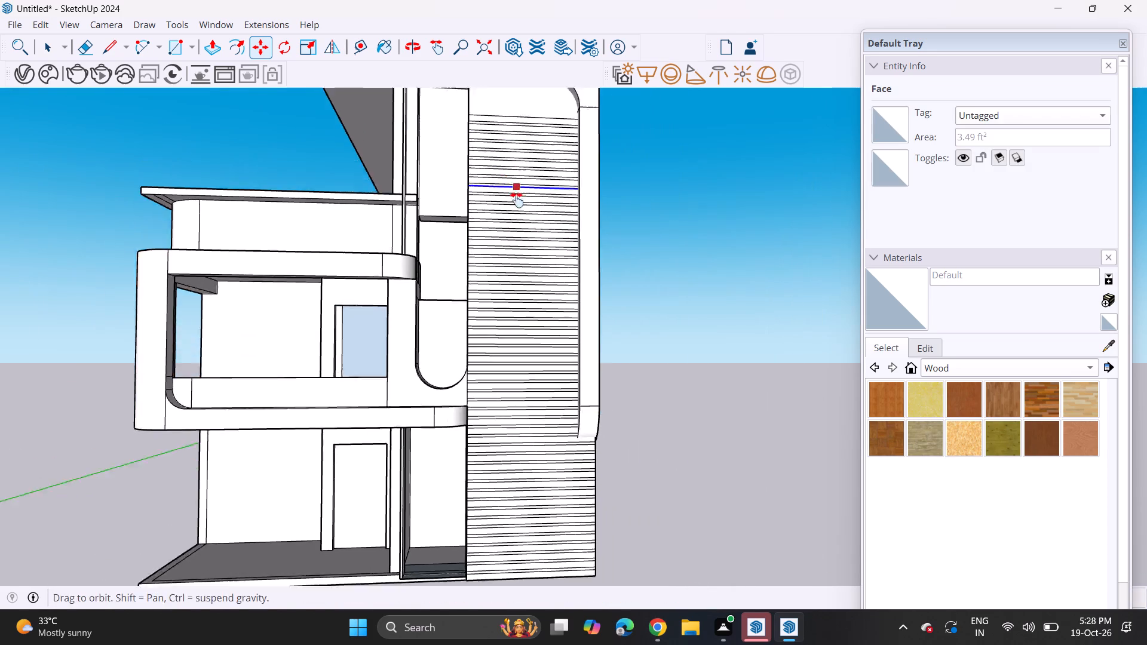
pyautogui.keyDown('shift'); pyautogui.moveTo(517, 200); pyautogui.dragTo(522, 297, button='middle'); pyautogui.keyUp('shift')
pyautogui.moveTo(522, 221); pyautogui.dragTo(522, 251, button='middle')
pyautogui.scroll(12, 507, 228)
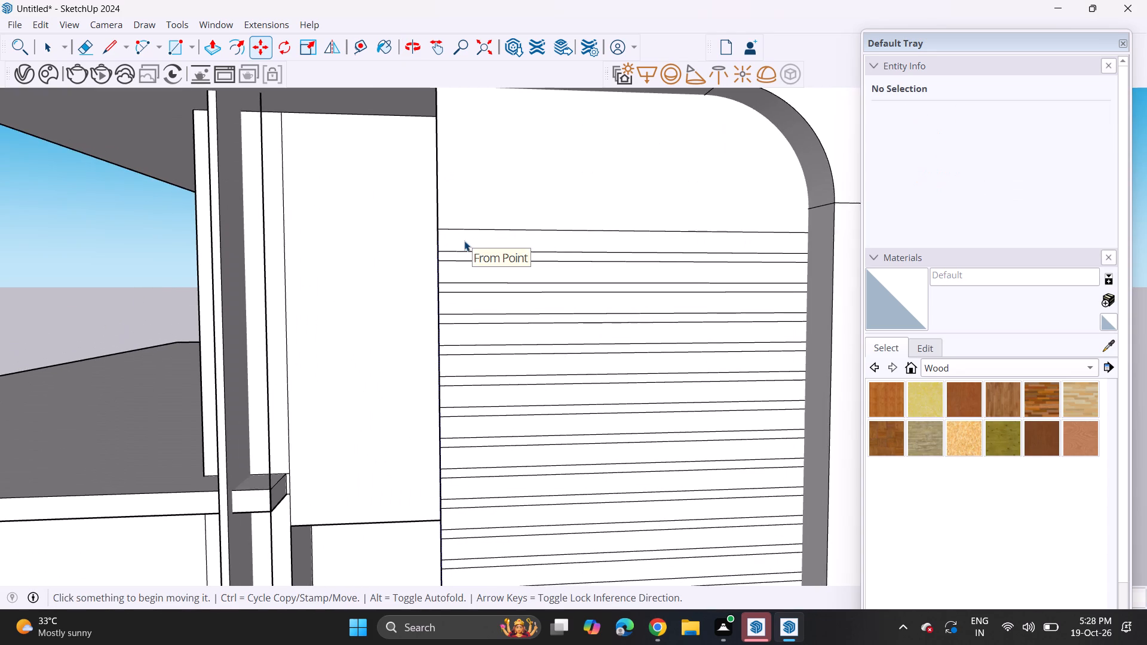
pyautogui.press('space')
pyautogui.doubleClick(464, 241)
pyautogui.scroll(5, 464, 241)
pyautogui.press('m')
pyautogui.moveTo(424, 268); pyautogui.dragTo(421, 273, button='right')
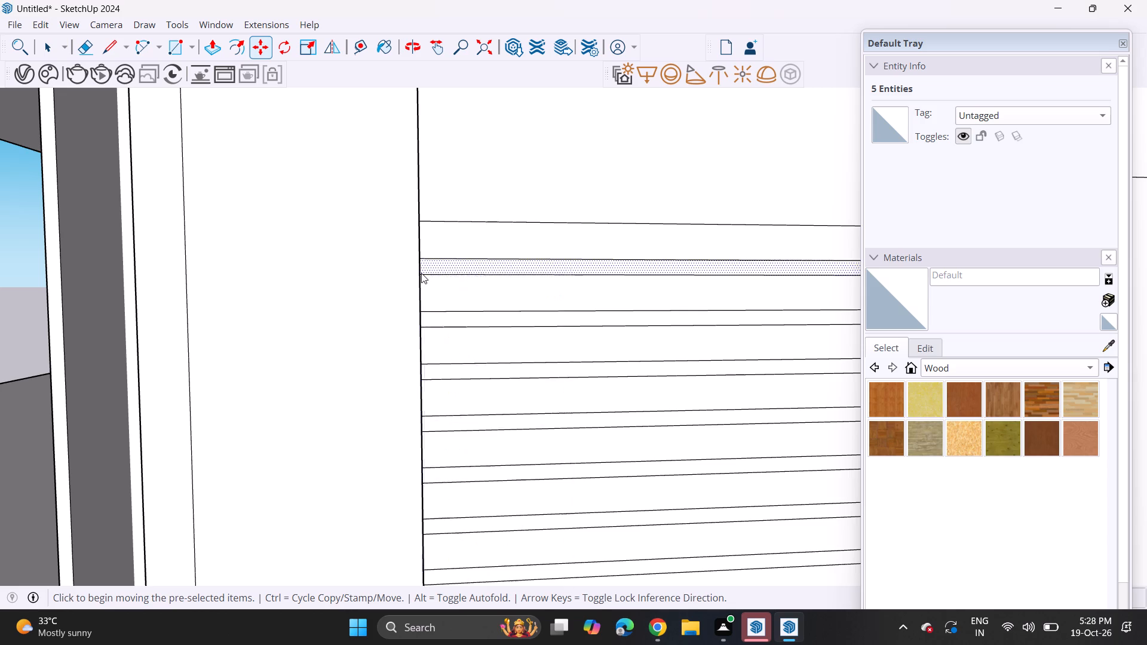
pyautogui.rightClick(421, 273)
pyautogui.moveTo(421, 274); pyautogui.dragTo(448, 244, button='right')
pyautogui.click(448, 244)
pyautogui.rightClick(448, 244)
pyautogui.press('space')
pyautogui.doubleClick(442, 223)
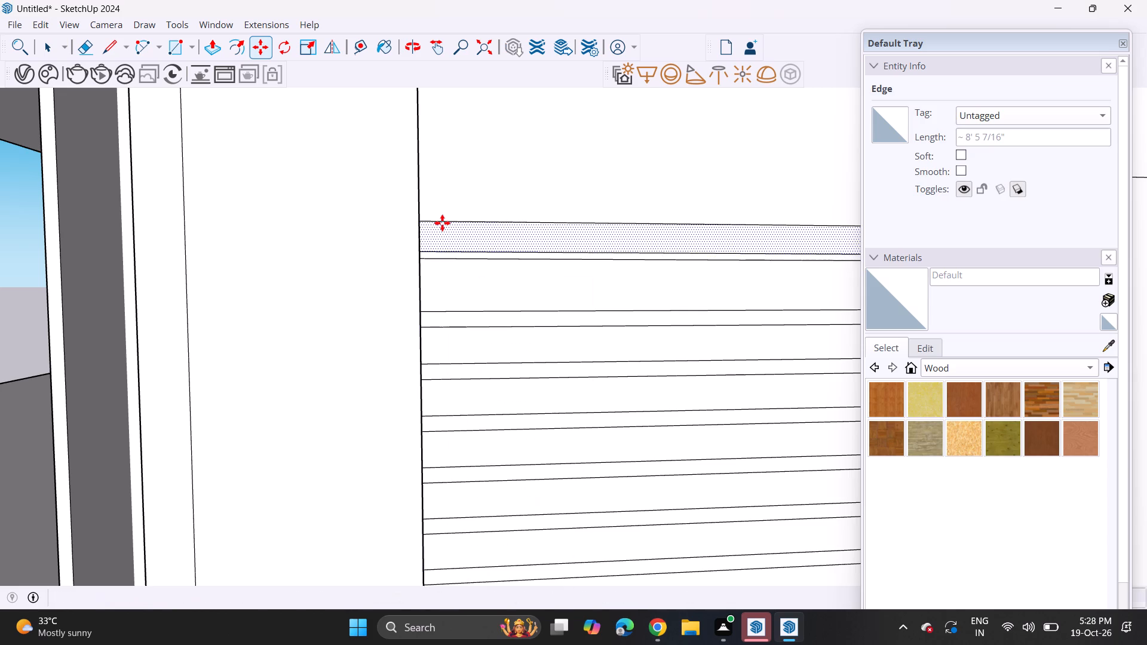
pyautogui.press('Escape')
pyautogui.press('space')
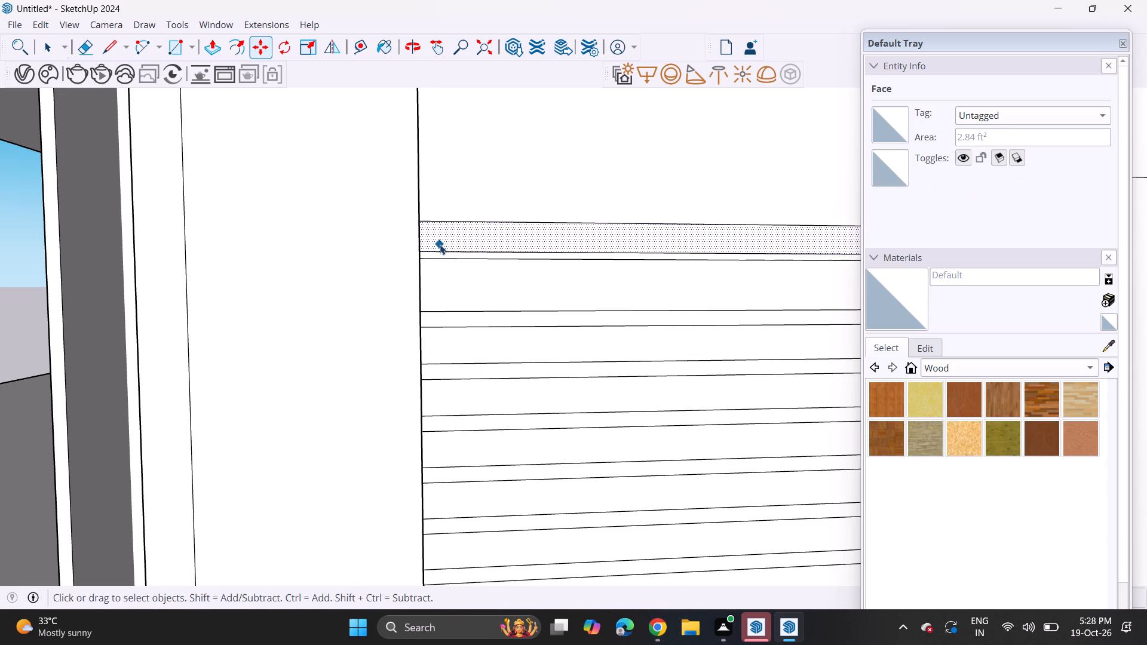
pyautogui.click(441, 244)
pyautogui.rightClick(441, 244)
pyautogui.click(441, 244)
pyautogui.doubleClick(447, 233)
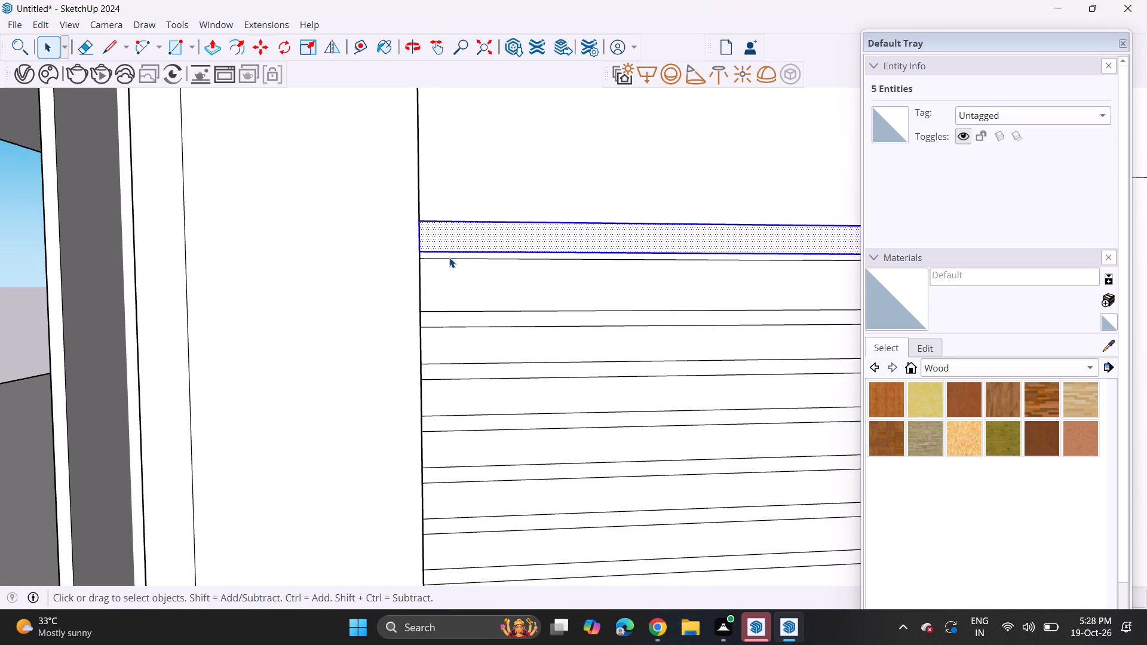
pyautogui.press('m')
pyautogui.click(420, 260)
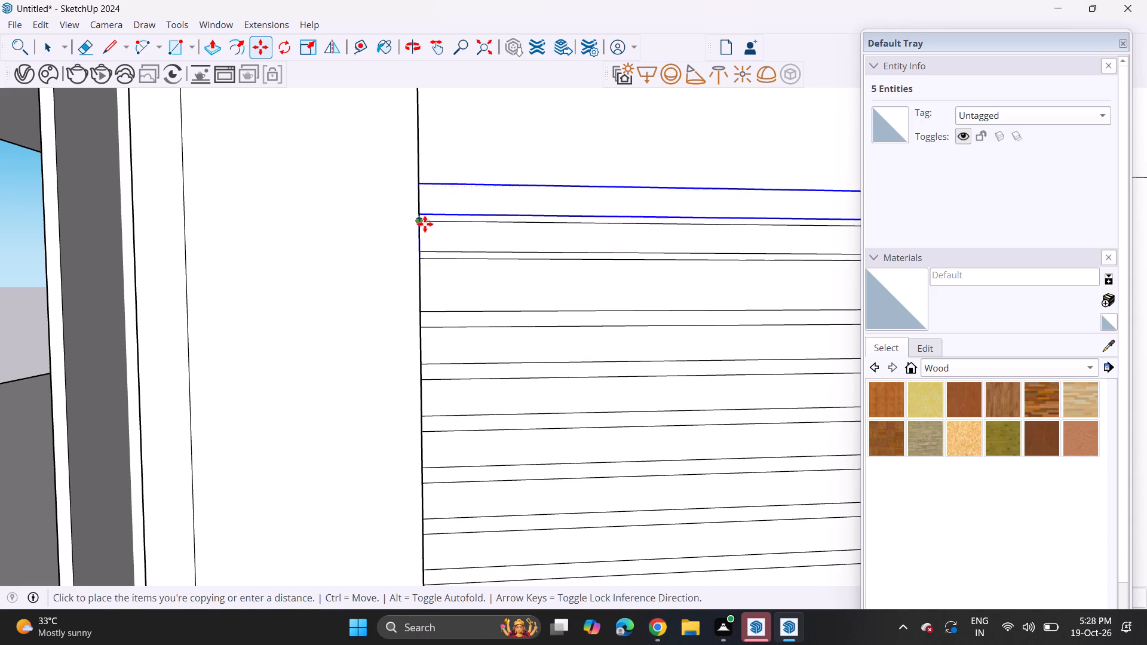
pyautogui.click(423, 217)
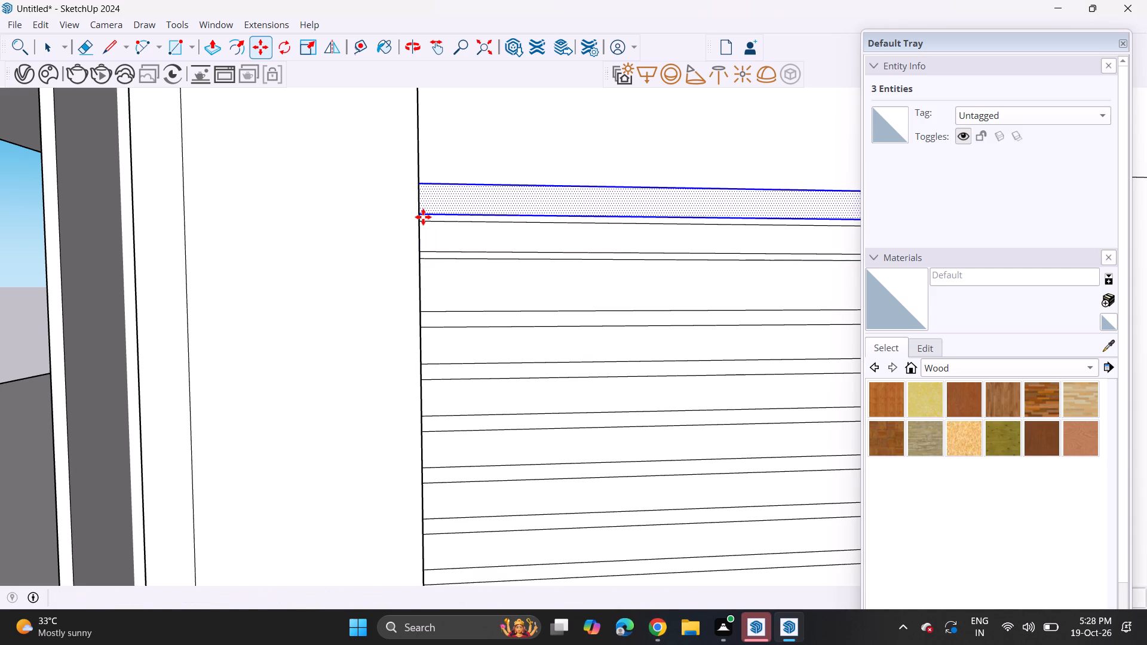
pyautogui.hotkey('shift', '*')
pyautogui.write('15')
pyautogui.press('Return')
# Erase the surplus strip edges and their end lines that extend above the roof slab over the tower.
pyautogui.scroll(-14, 440, 219)
pyautogui.scroll(-2, 488, 203)
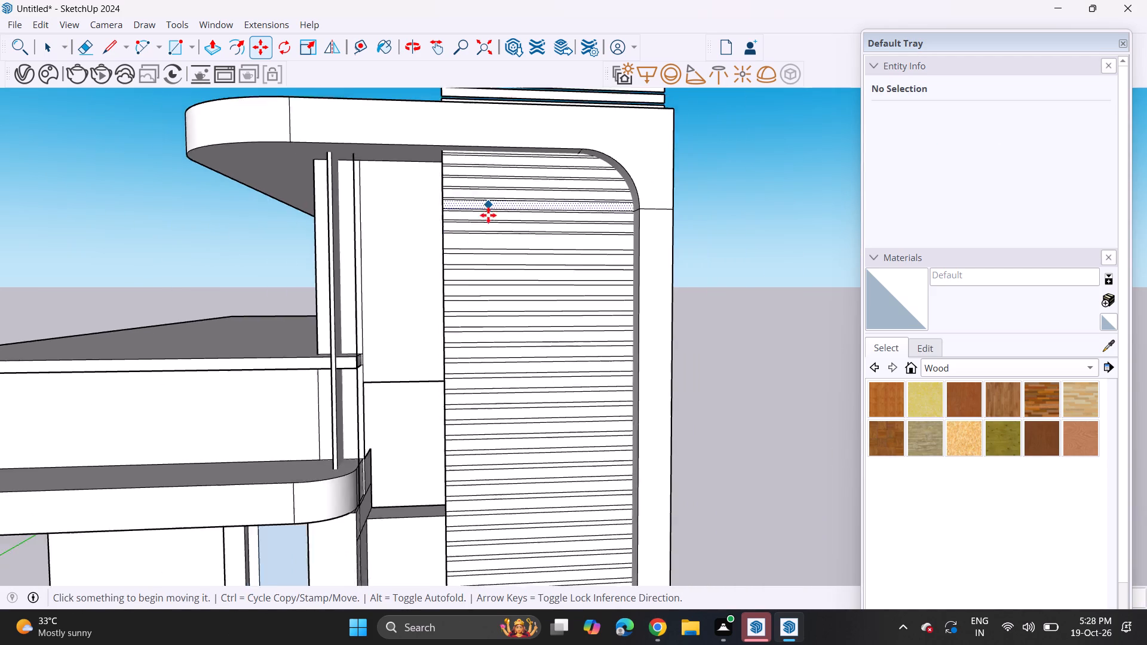
pyautogui.scroll(-5, 488, 215)
pyautogui.moveTo(495, 181); pyautogui.dragTo(510, 260, button='middle')
pyautogui.moveTo(326, 189); pyautogui.dragTo(502, 171, button='middle')
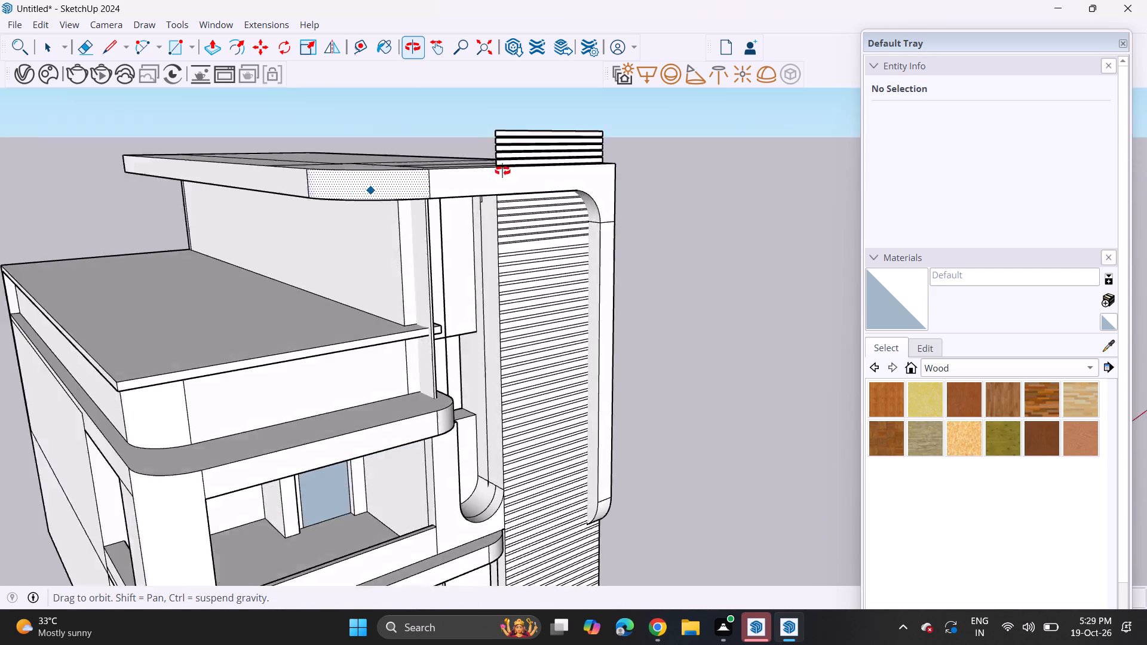
pyautogui.moveTo(502, 171); pyautogui.dragTo(586, 157, button='middle')
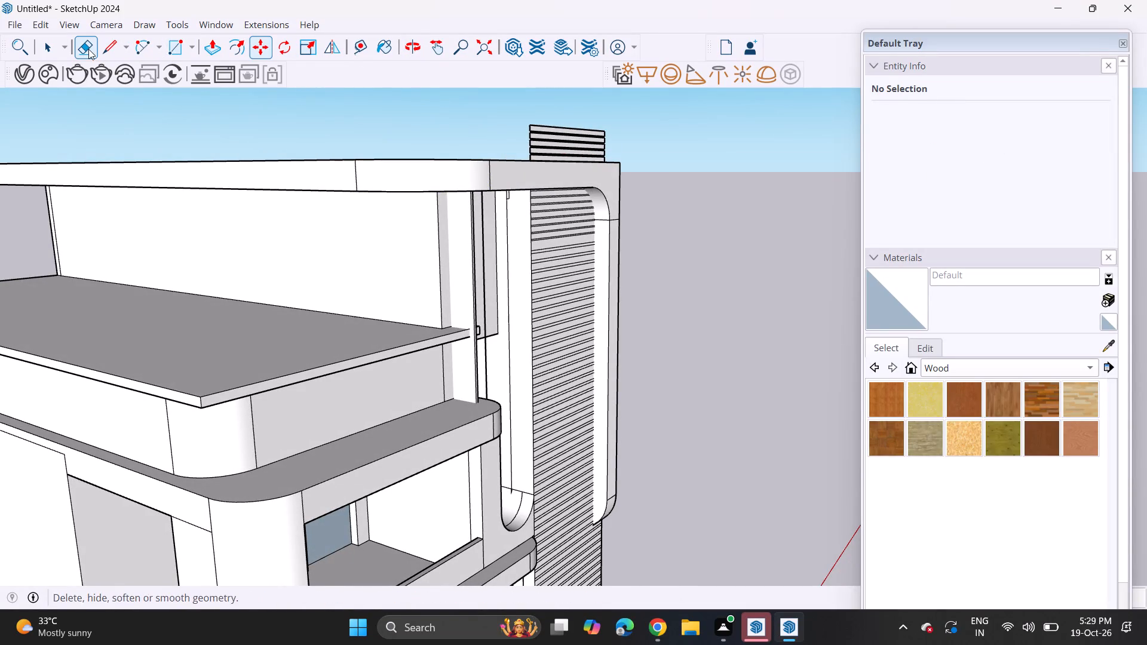
pyautogui.click(88, 49)
pyautogui.moveTo(551, 111); pyautogui.dragTo(551, 143)
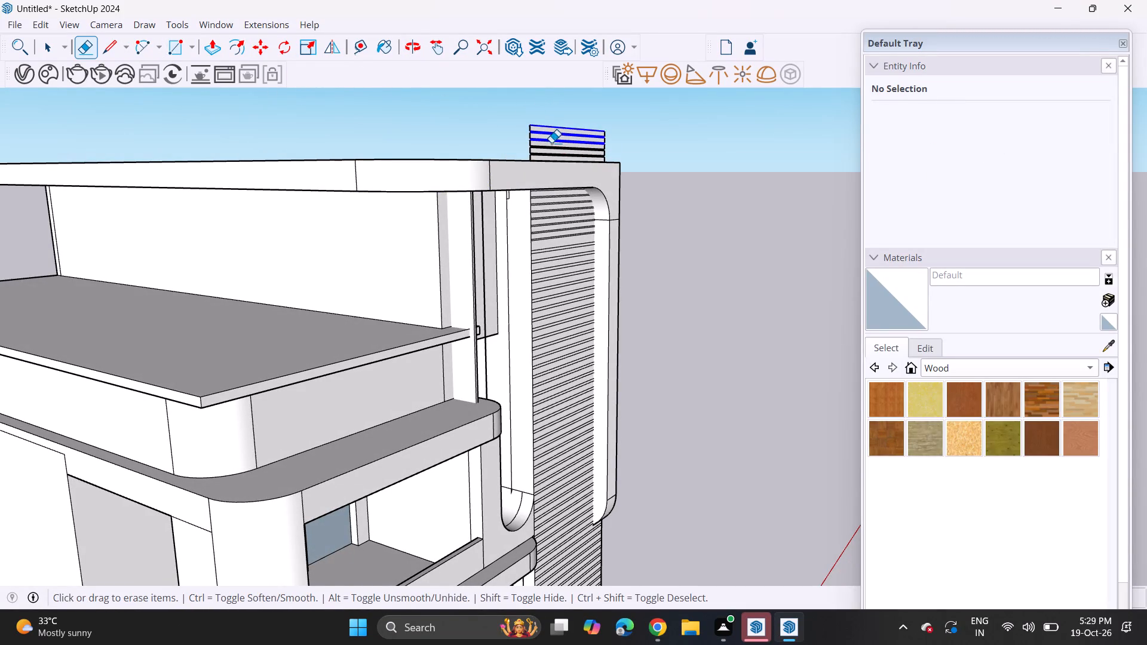
pyautogui.moveTo(551, 143); pyautogui.dragTo(556, 156)
pyautogui.click(556, 156)
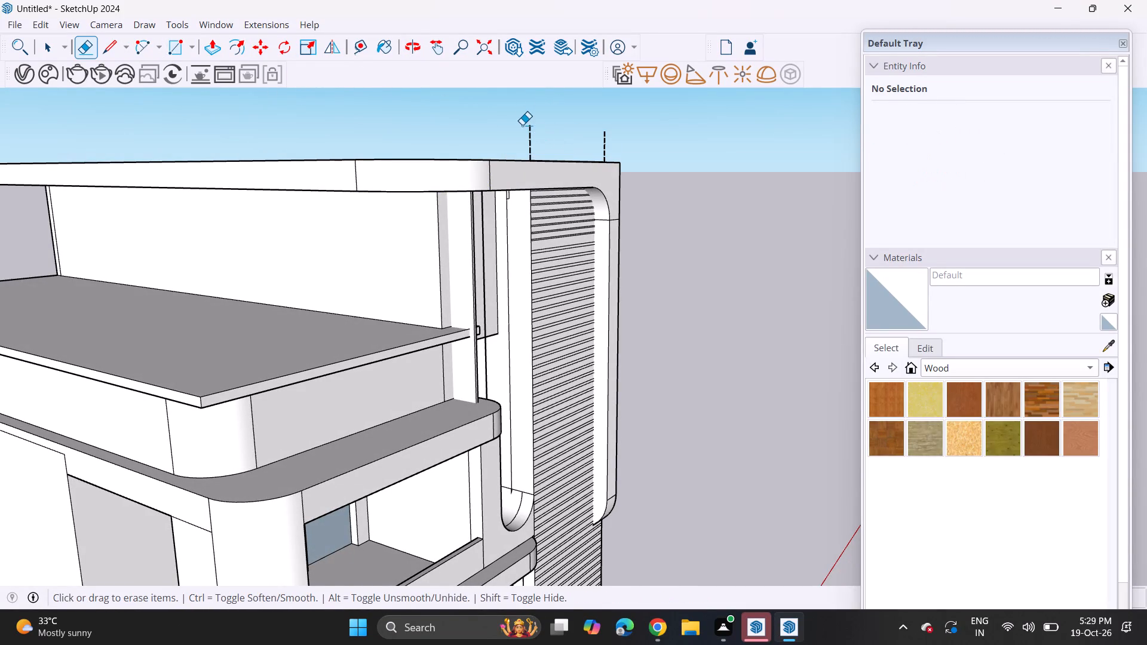
pyautogui.moveTo(528, 120); pyautogui.dragTo(530, 153)
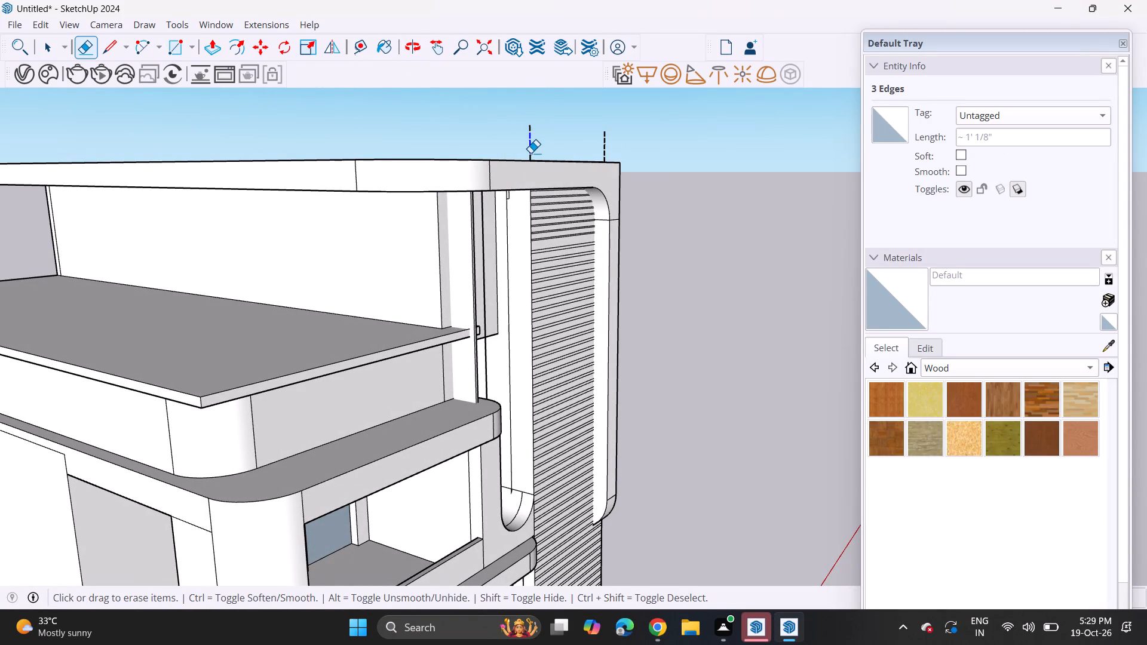
pyautogui.moveTo(530, 153); pyautogui.dragTo(530, 155)
pyautogui.click(530, 155)
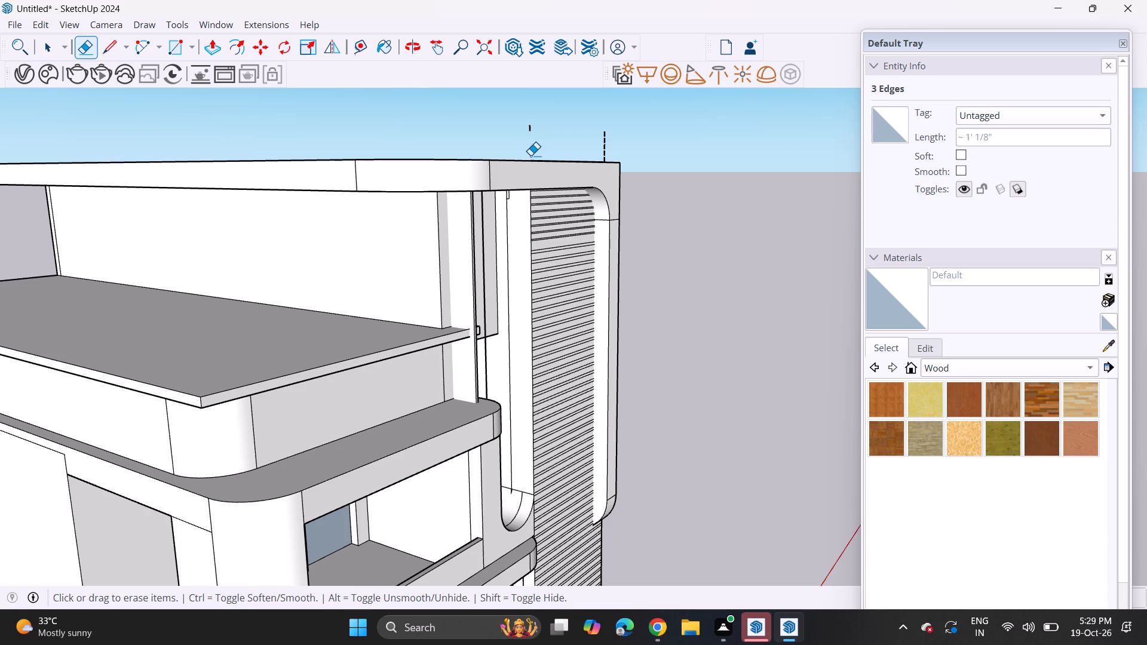
pyautogui.click(532, 125)
pyautogui.moveTo(611, 121); pyautogui.dragTo(598, 143)
pyautogui.moveTo(605, 137); pyautogui.dragTo(603, 149)
pyautogui.moveTo(606, 142); pyautogui.dragTo(606, 144)
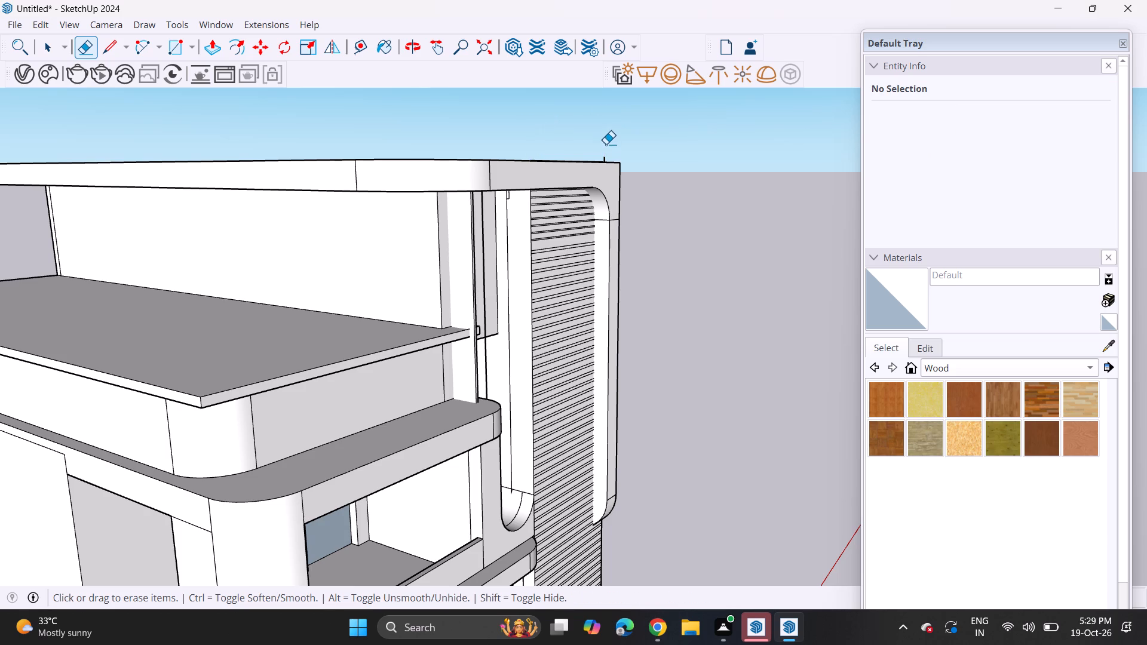
pyautogui.moveTo(606, 144); pyautogui.dragTo(606, 149)
pyautogui.click(604, 157)
# Examine the strip pattern and its spacing on the tower's front face near the curved top of the frame.
pyautogui.moveTo(624, 199); pyautogui.dragTo(424, 170, button='middle')
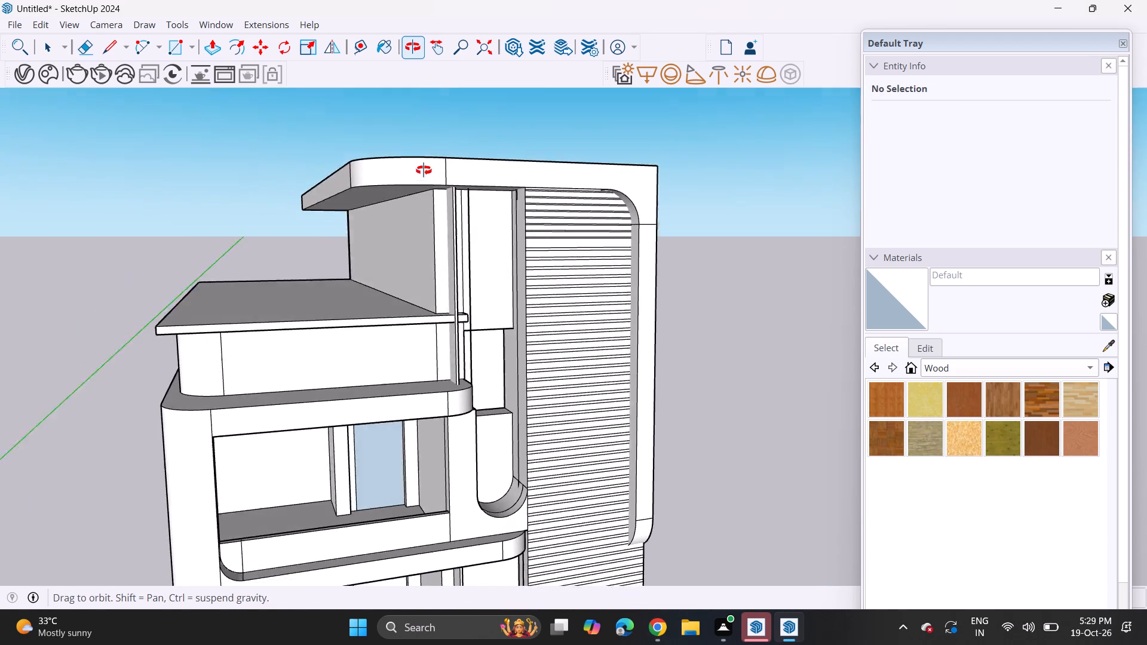
pyautogui.moveTo(424, 170); pyautogui.dragTo(419, 170, button='middle')
pyautogui.moveTo(709, 235); pyautogui.dragTo(655, 202, button='middle')
pyautogui.scroll(1, 706, 235)
pyautogui.click(703, 251)
pyautogui.press('space')
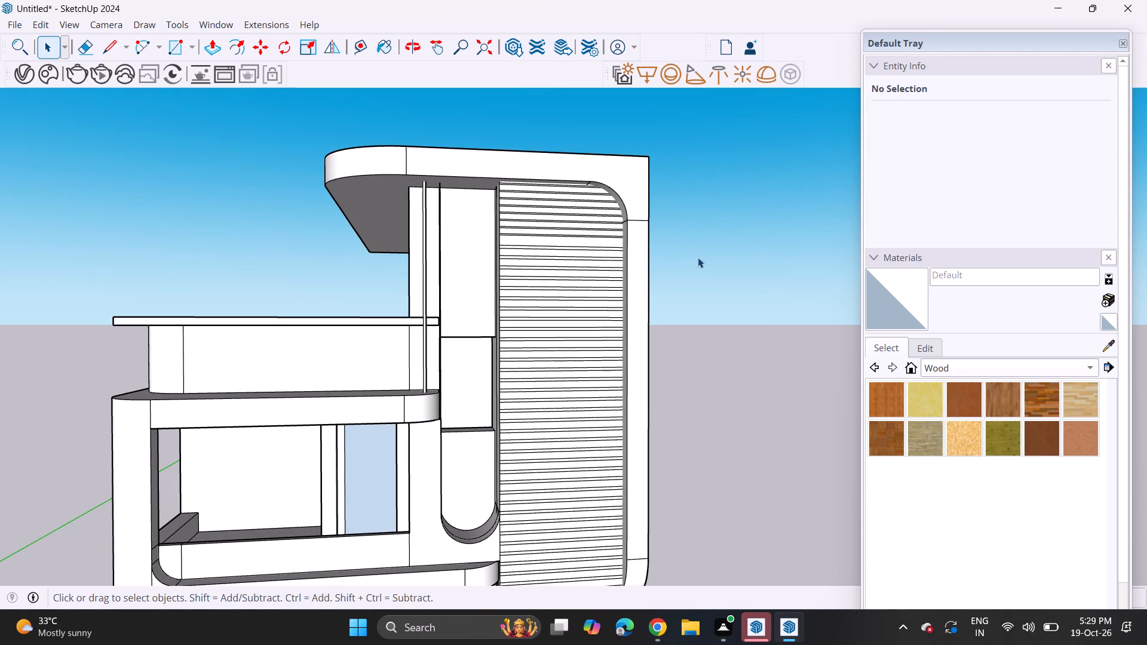
pyautogui.click(698, 257)
pyautogui.scroll(-5, 660, 300)
pyautogui.moveTo(679, 308); pyautogui.dragTo(600, 334, button='middle')
pyautogui.moveTo(599, 336); pyautogui.dragTo(579, 338, button='middle')
pyautogui.scroll(6, 588, 265)
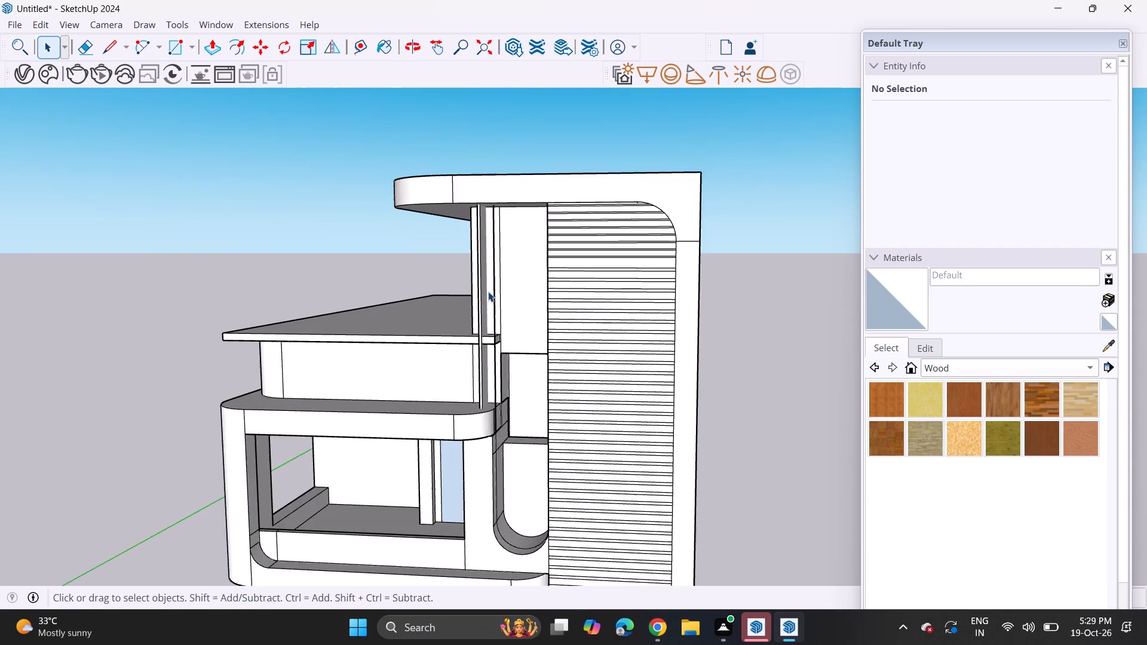
pyautogui.scroll(3, 488, 291)
pyautogui.moveTo(572, 254); pyautogui.dragTo(696, 276, button='middle')
pyautogui.scroll(9, 693, 233)
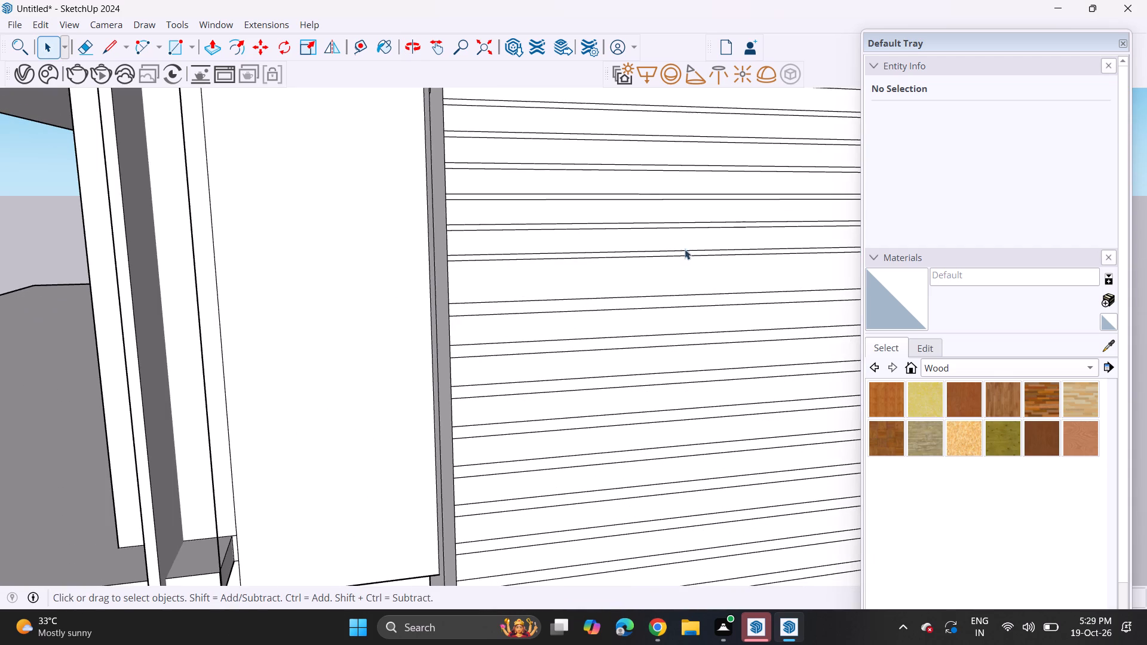
pyautogui.scroll(-7, 681, 259)
pyautogui.moveTo(682, 296); pyautogui.dragTo(632, 282, button='middle')
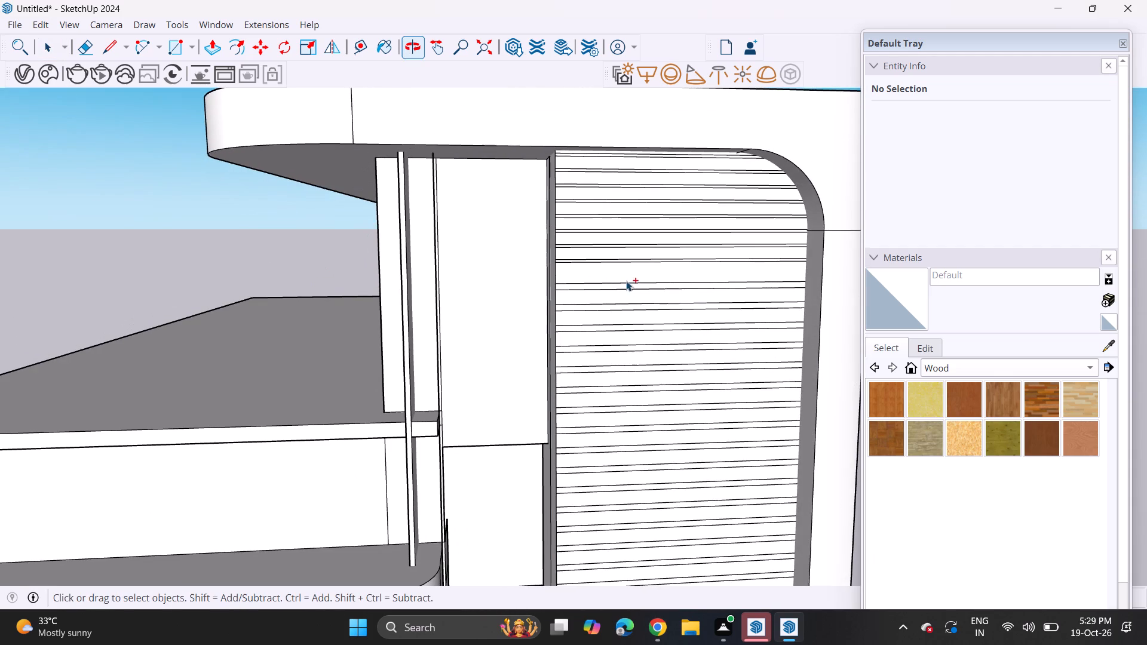
# Undo the recent edge clean-up and the upper strip copies on the tower's front face beneath the frame's curved top.
pyautogui.hotkey('ctrl', 'z')
pyautogui.hotkey('ctrl', 'z')
pyautogui.hotkey('ctrl', 'z')
pyautogui.hotkey('ctrl', 'z')
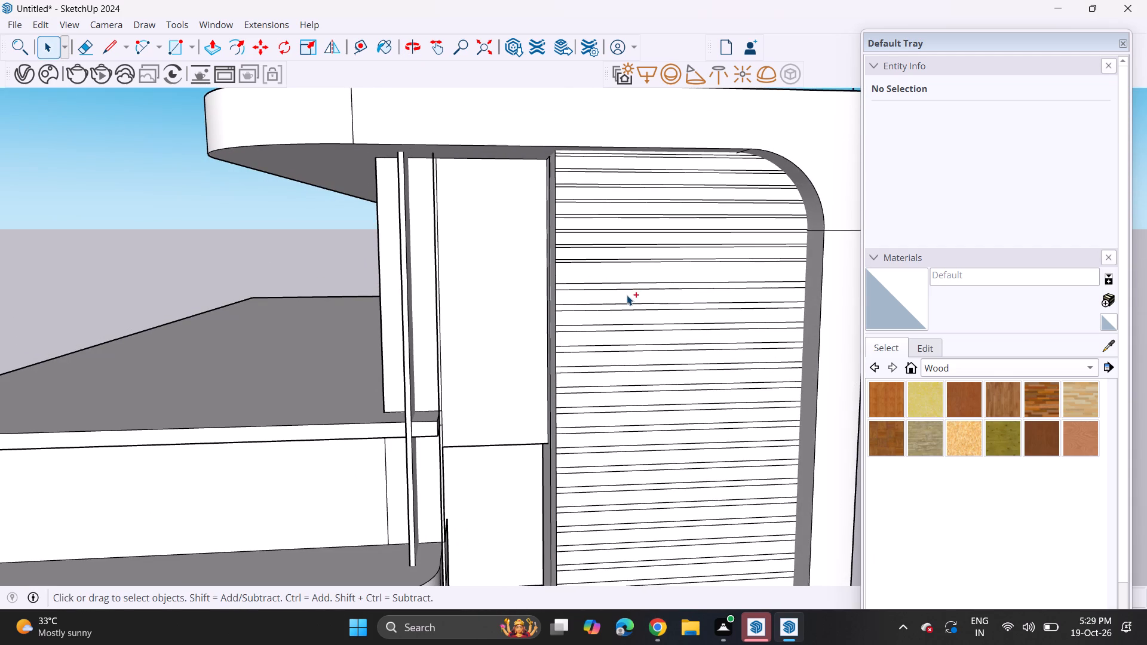
pyautogui.hotkey('ctrl', 'z')
pyautogui.hotkey('ctrl', 'z')
pyautogui.hotkey('ctrl', 'z')
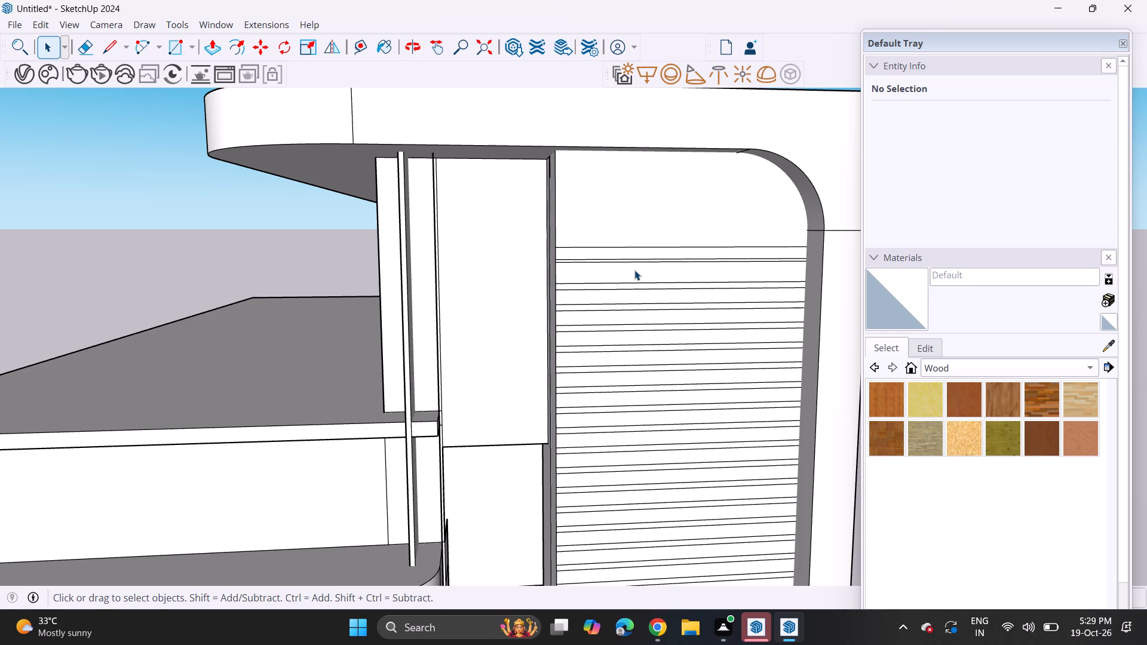
pyautogui.scroll(7, 632, 272)
pyautogui.scroll(-8, 625, 290)
pyautogui.hotkey('ctrl', 'z')
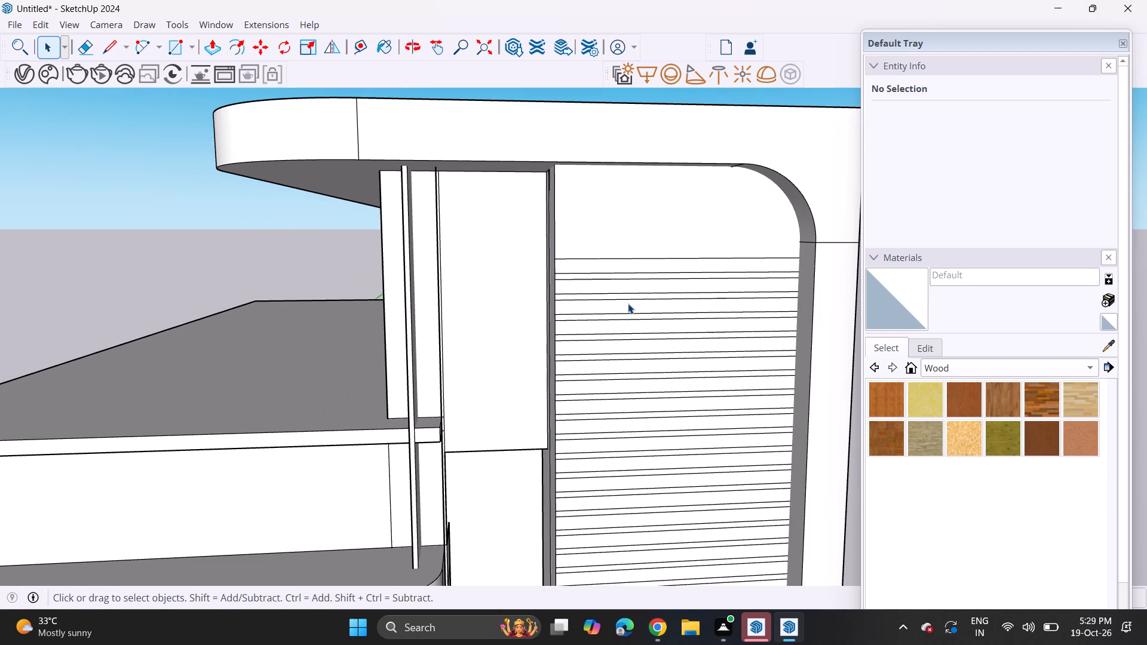
# Copy the tower face's upper strip upward with a narrow gap and array the copy 5 times up to the frame's curved top.
pyautogui.doubleClick(623, 288)
pyautogui.scroll(6, 623, 288)
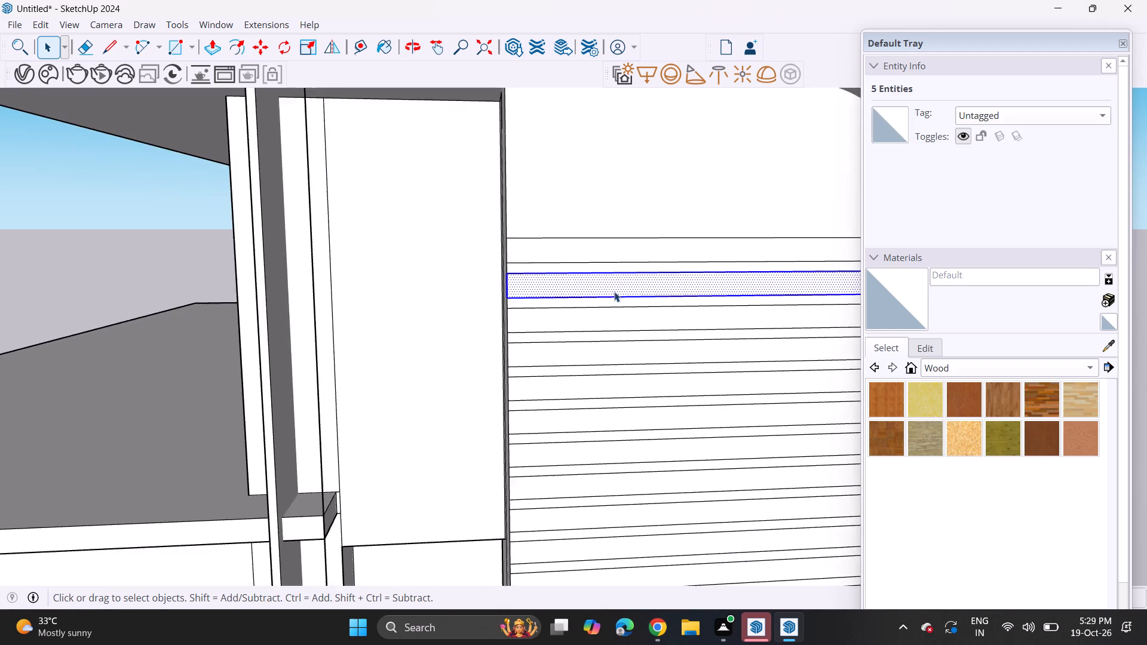
pyautogui.scroll(3, 614, 291)
pyautogui.press('m')
pyautogui.click(457, 303)
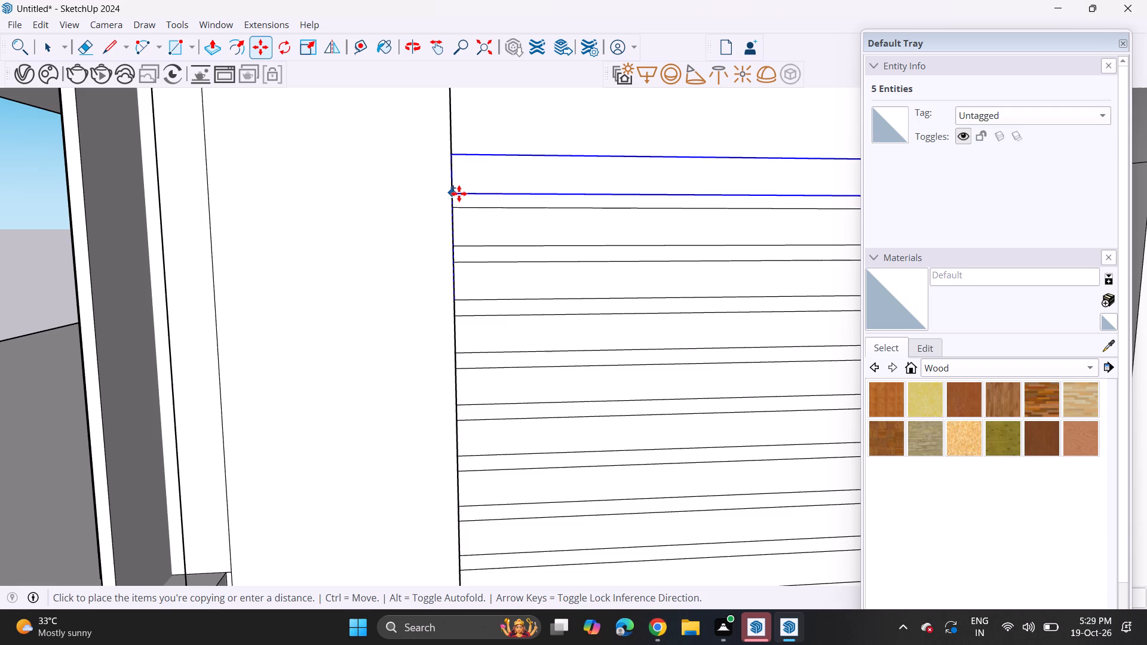
pyautogui.click(459, 192)
pyautogui.click(453, 211)
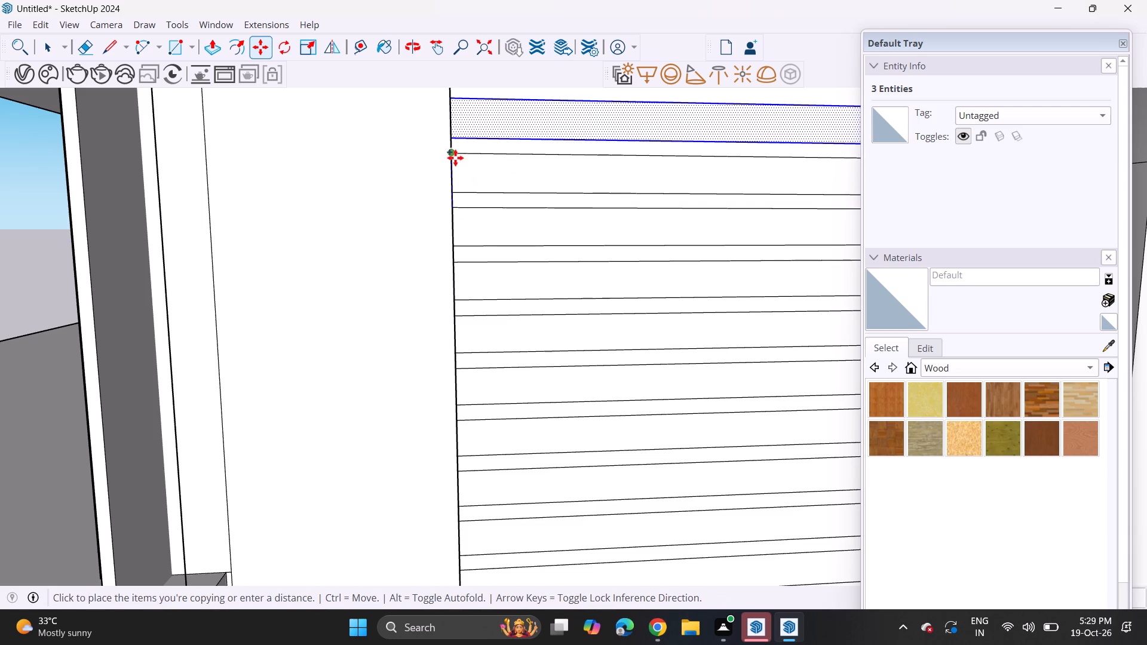
pyautogui.click(455, 156)
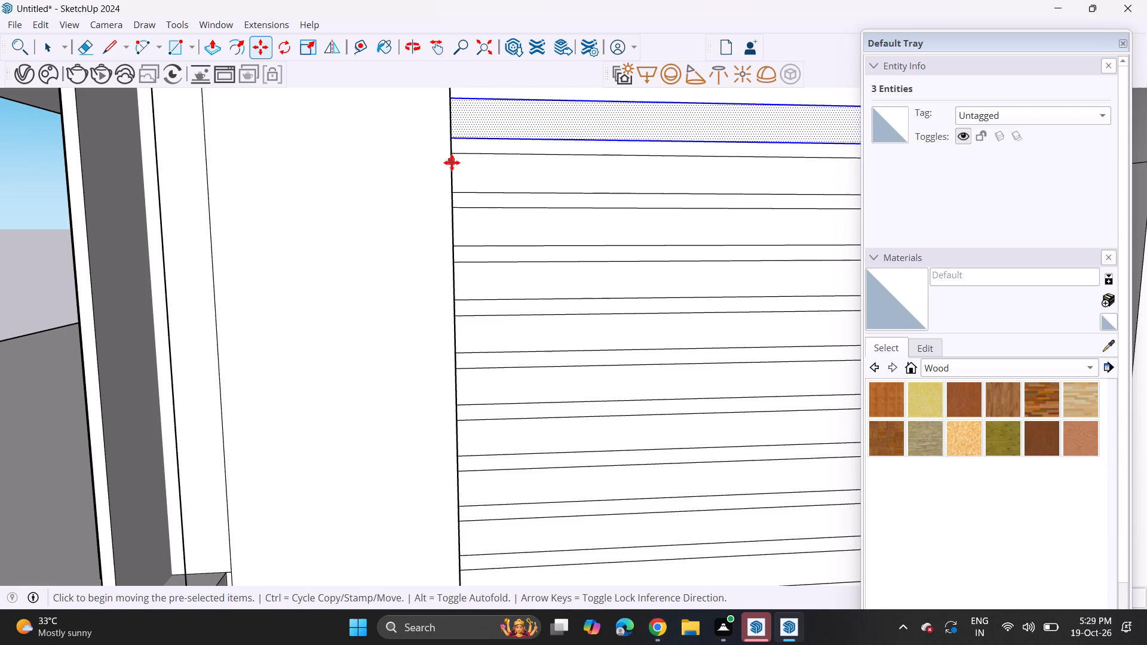
pyautogui.write('*5')
pyautogui.press('Return')
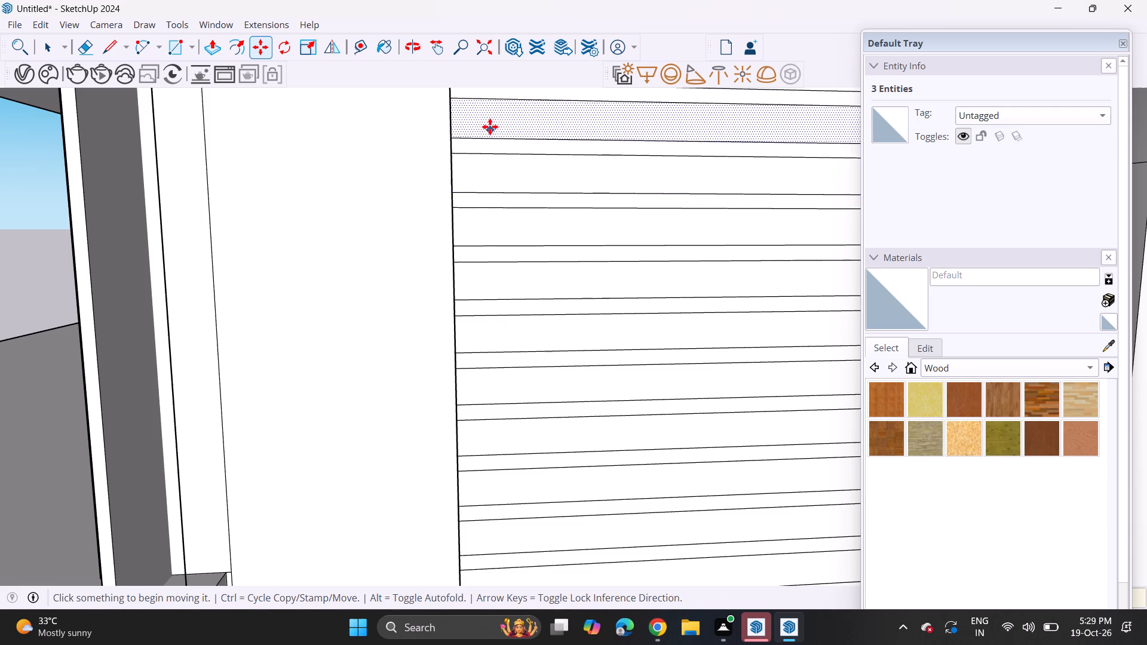
pyautogui.scroll(-17, 490, 137)
pyautogui.keyDown('shift'); pyautogui.moveTo(516, 195); pyautogui.dragTo(541, 223, button='middle'); pyautogui.keyUp('shift')
pyautogui.moveTo(570, 223); pyautogui.dragTo(523, 247, button='middle')
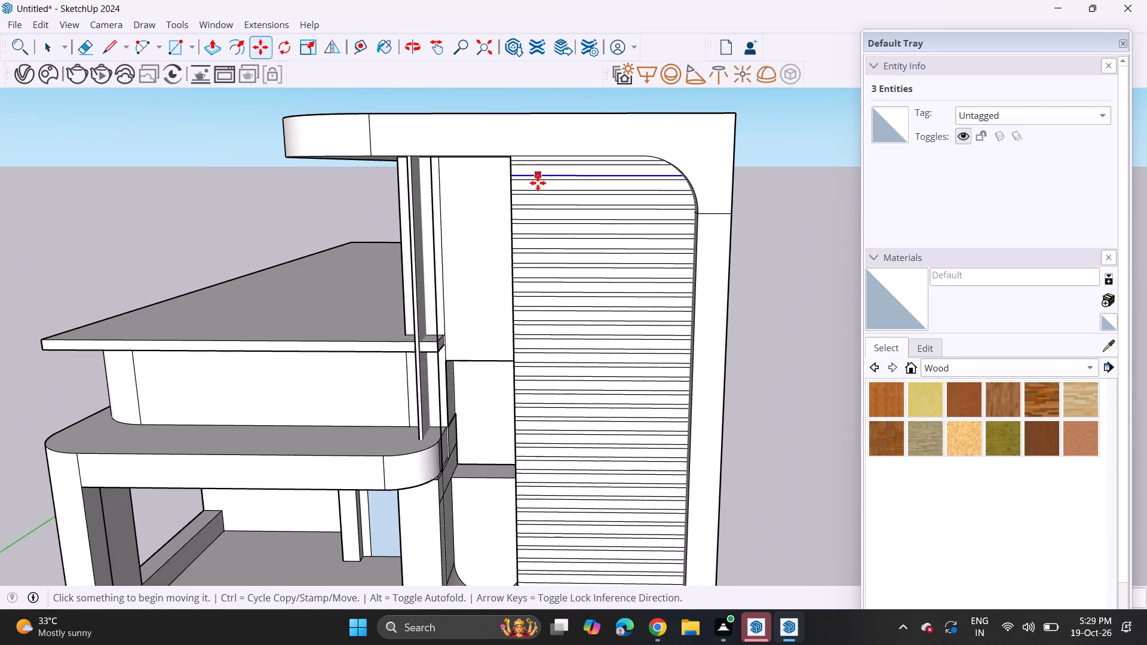
pyautogui.press('space')
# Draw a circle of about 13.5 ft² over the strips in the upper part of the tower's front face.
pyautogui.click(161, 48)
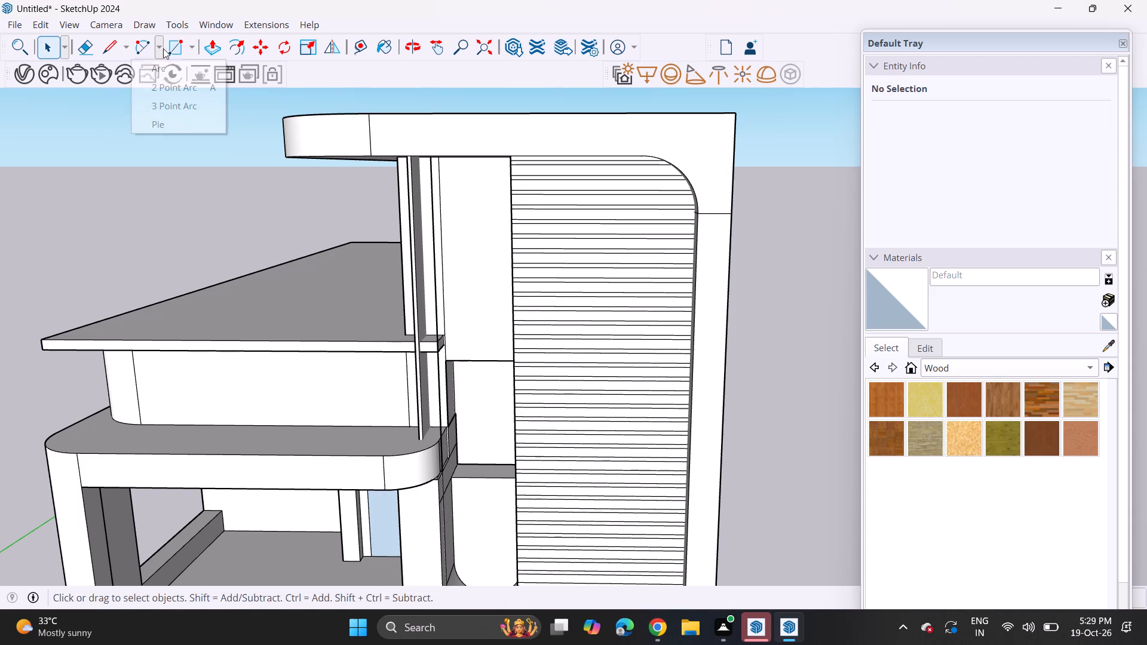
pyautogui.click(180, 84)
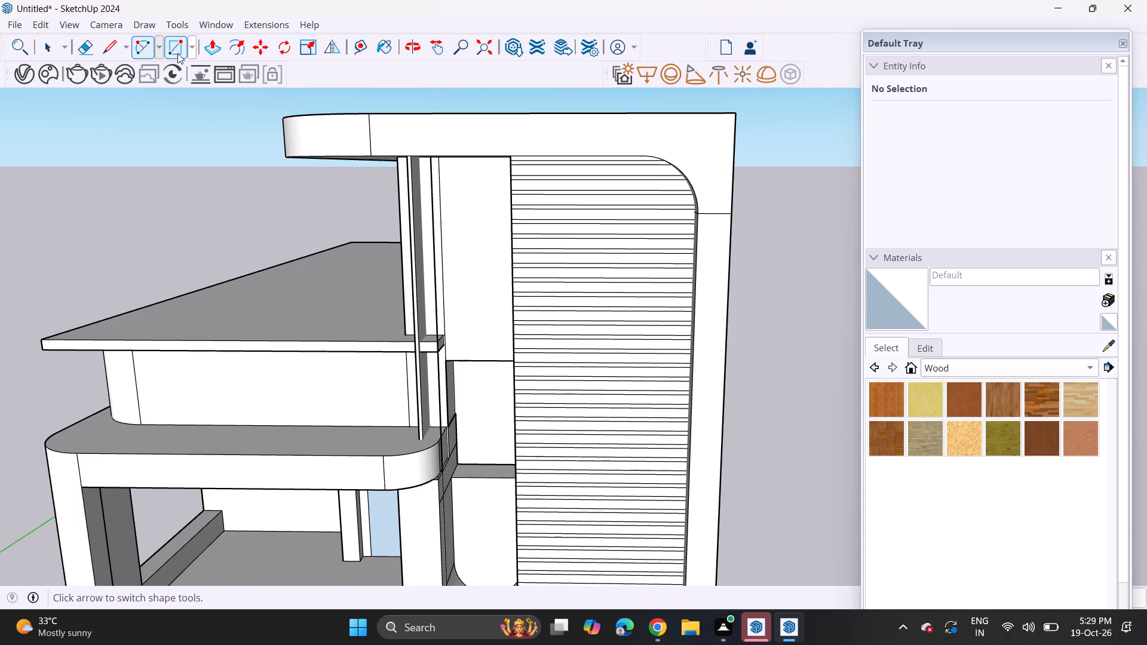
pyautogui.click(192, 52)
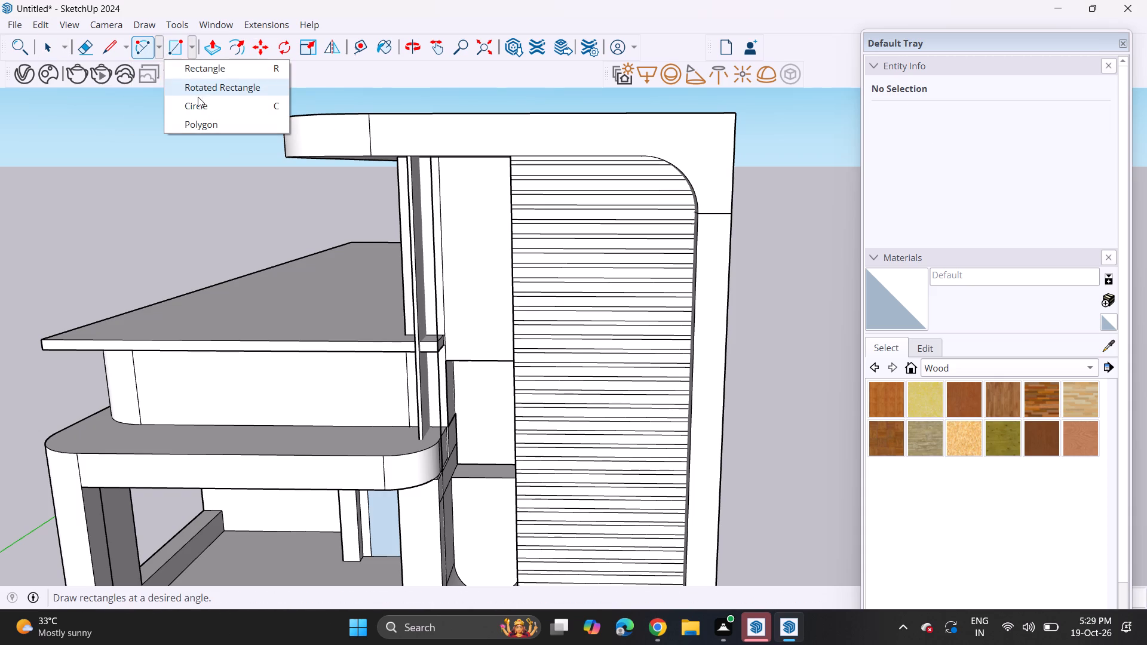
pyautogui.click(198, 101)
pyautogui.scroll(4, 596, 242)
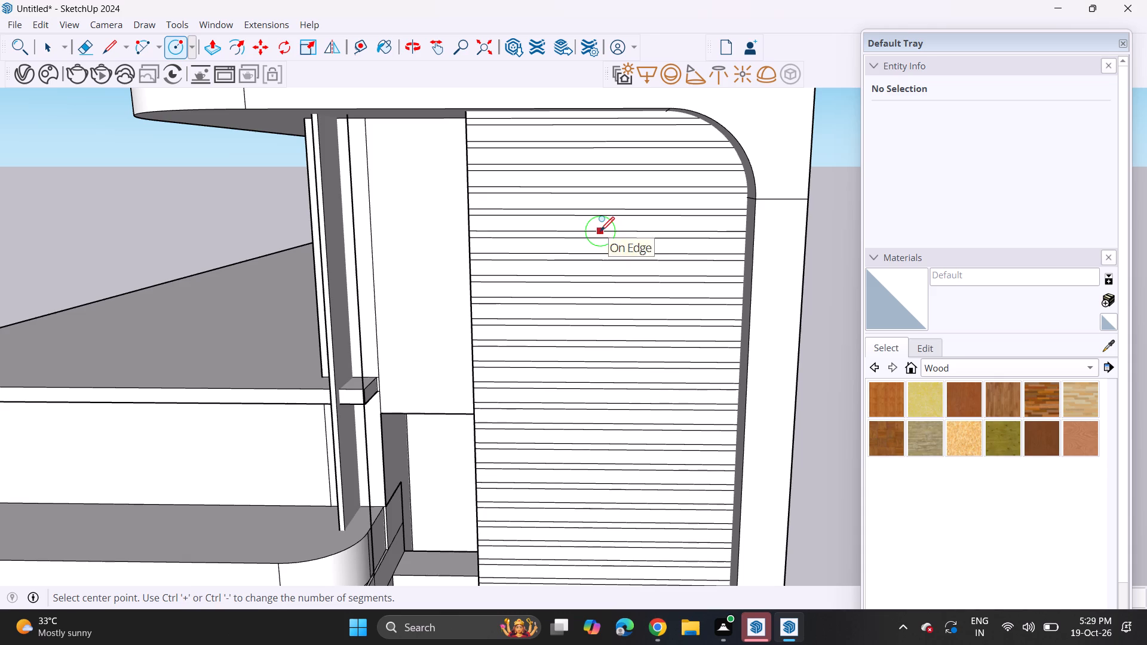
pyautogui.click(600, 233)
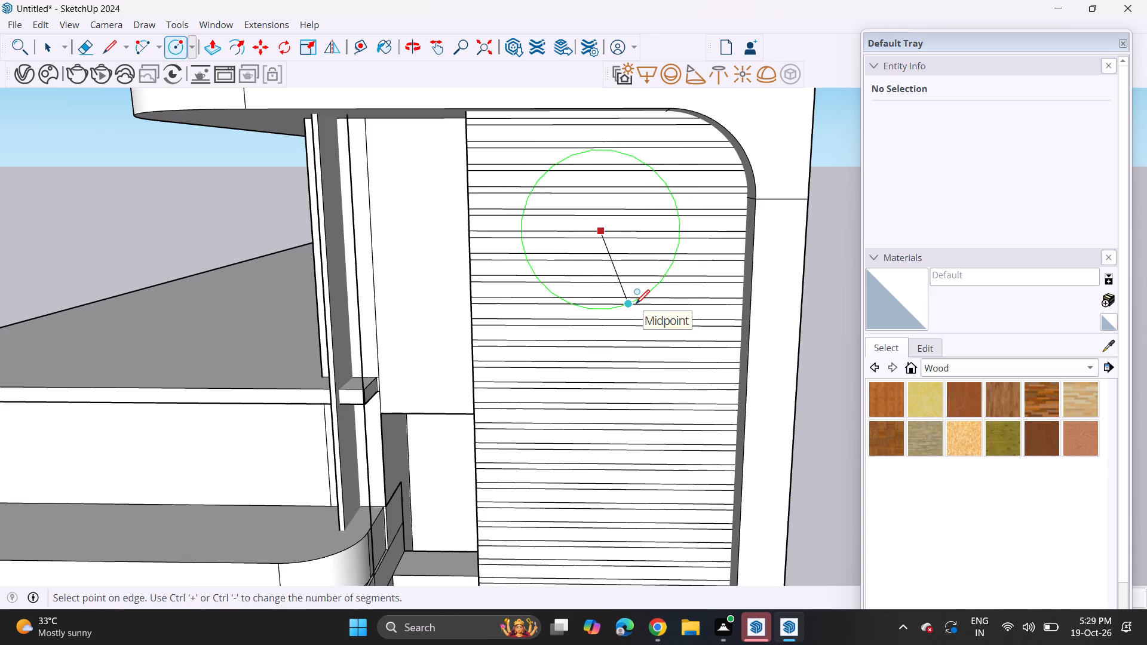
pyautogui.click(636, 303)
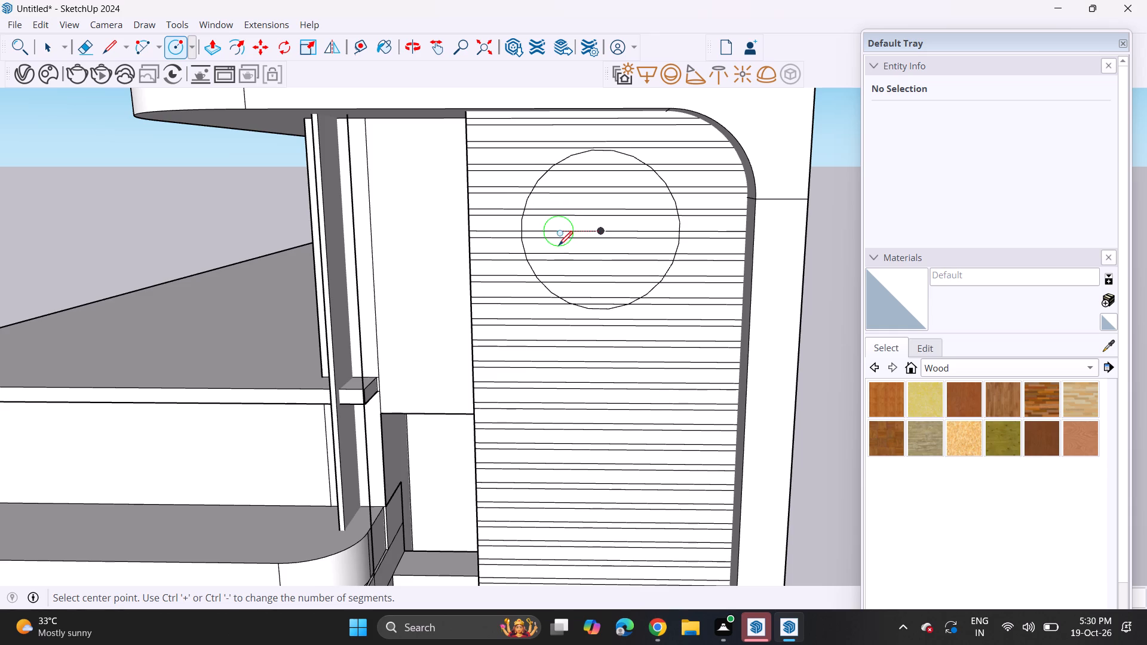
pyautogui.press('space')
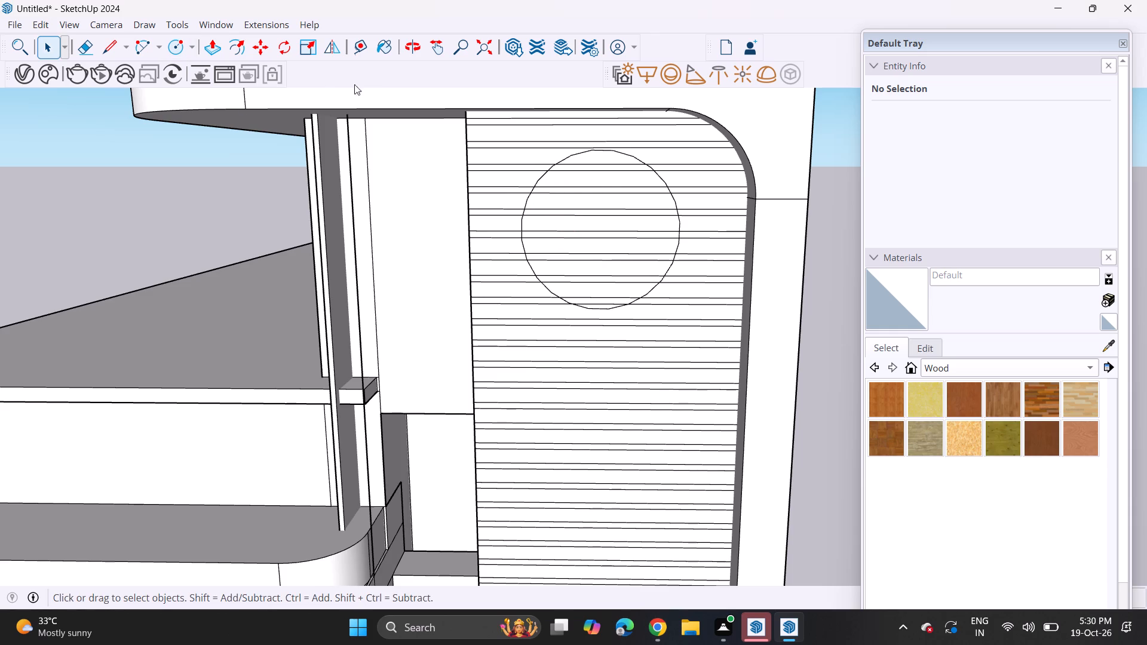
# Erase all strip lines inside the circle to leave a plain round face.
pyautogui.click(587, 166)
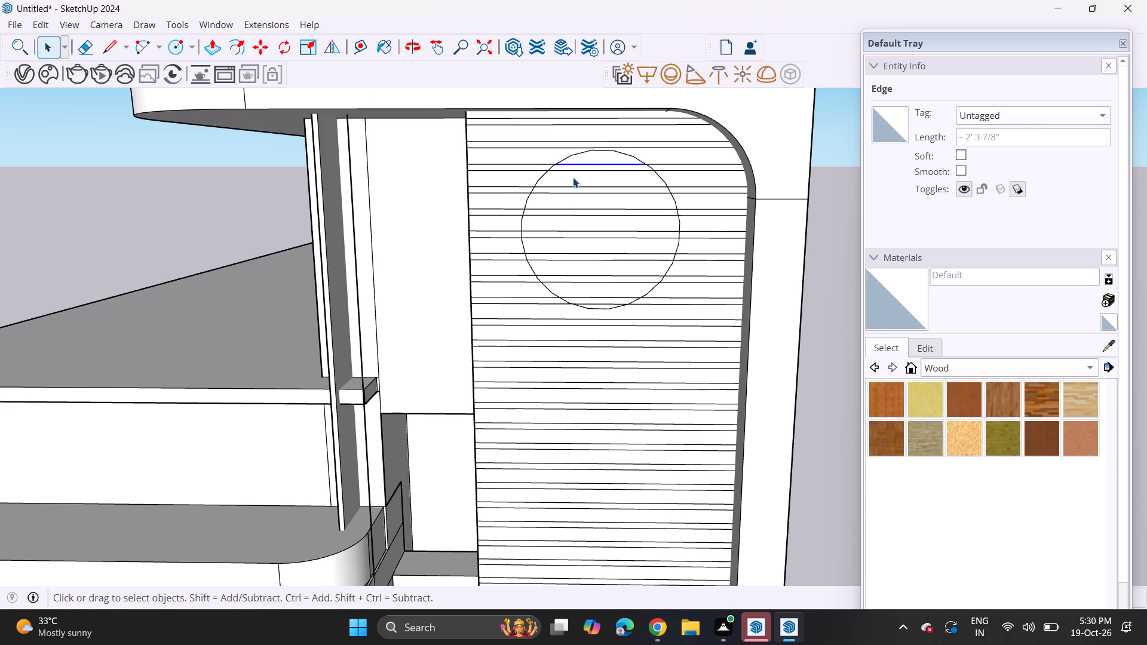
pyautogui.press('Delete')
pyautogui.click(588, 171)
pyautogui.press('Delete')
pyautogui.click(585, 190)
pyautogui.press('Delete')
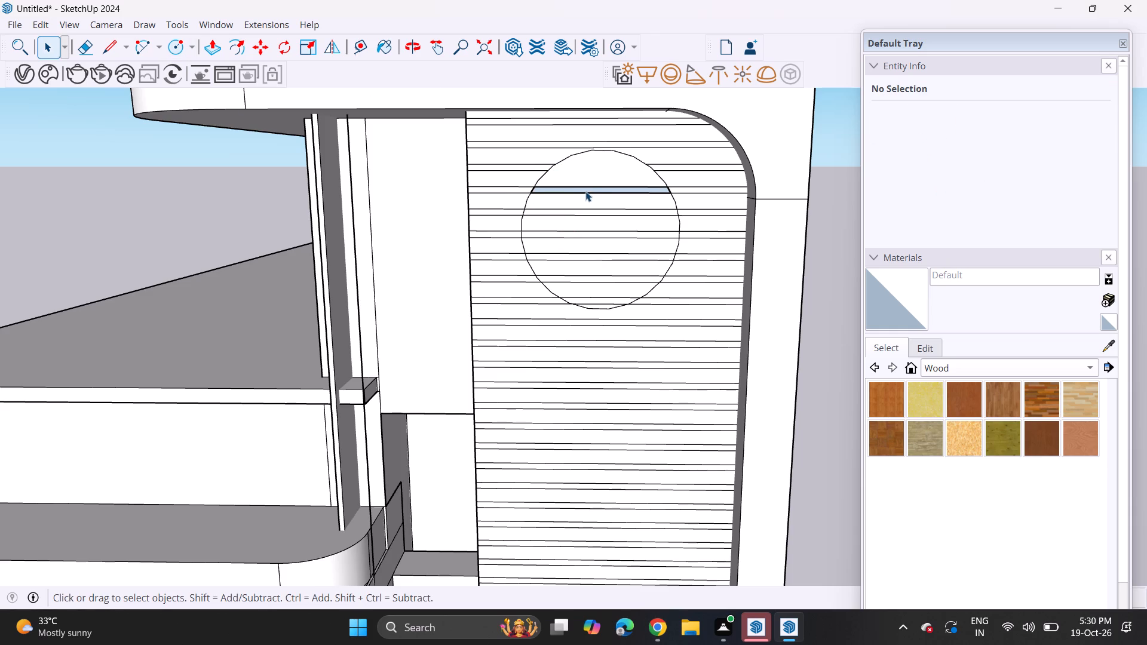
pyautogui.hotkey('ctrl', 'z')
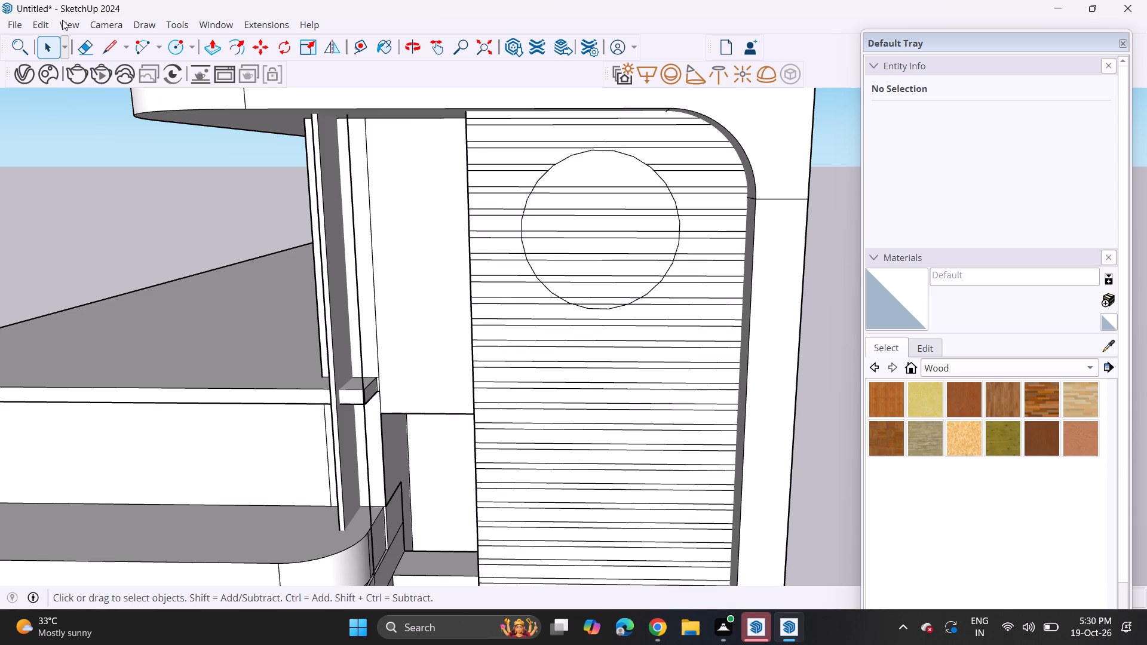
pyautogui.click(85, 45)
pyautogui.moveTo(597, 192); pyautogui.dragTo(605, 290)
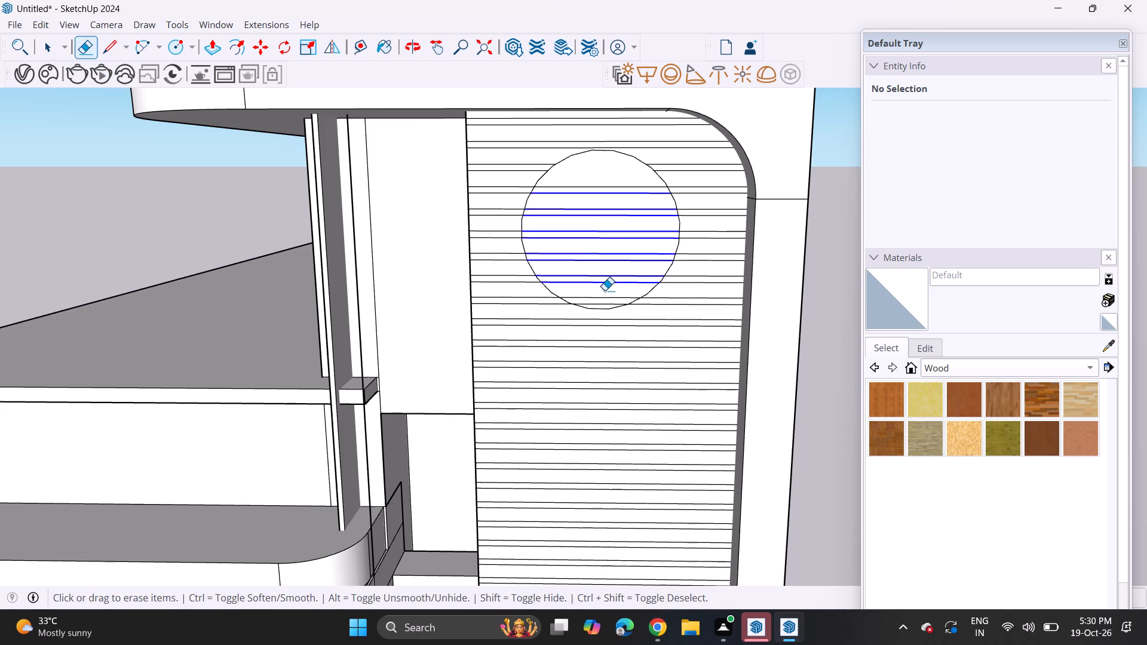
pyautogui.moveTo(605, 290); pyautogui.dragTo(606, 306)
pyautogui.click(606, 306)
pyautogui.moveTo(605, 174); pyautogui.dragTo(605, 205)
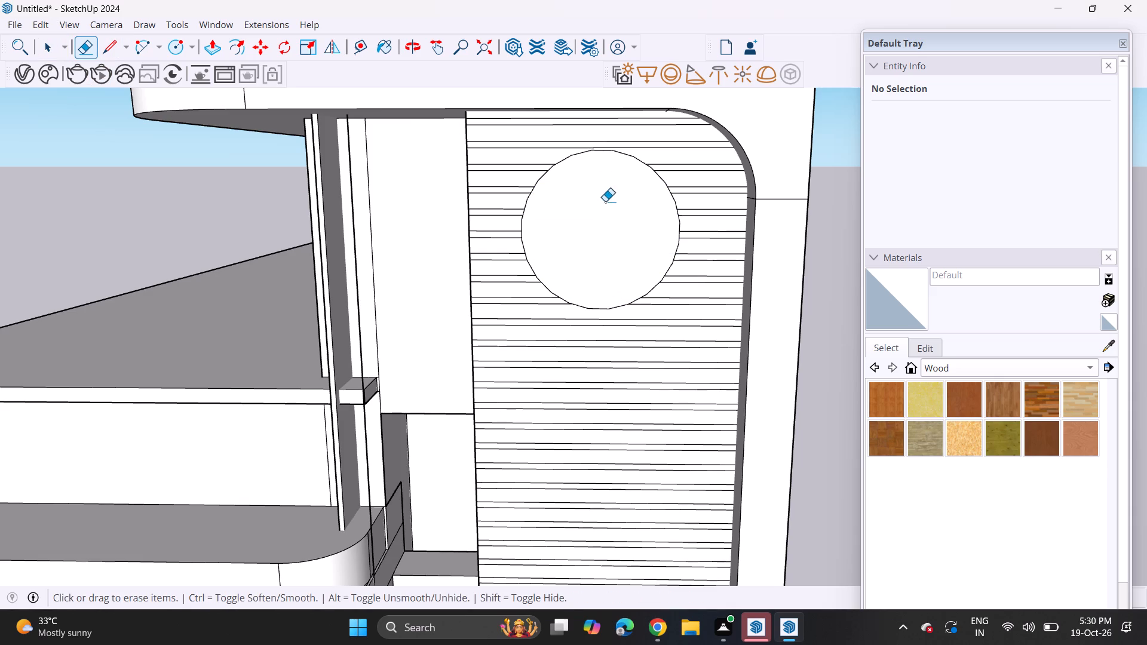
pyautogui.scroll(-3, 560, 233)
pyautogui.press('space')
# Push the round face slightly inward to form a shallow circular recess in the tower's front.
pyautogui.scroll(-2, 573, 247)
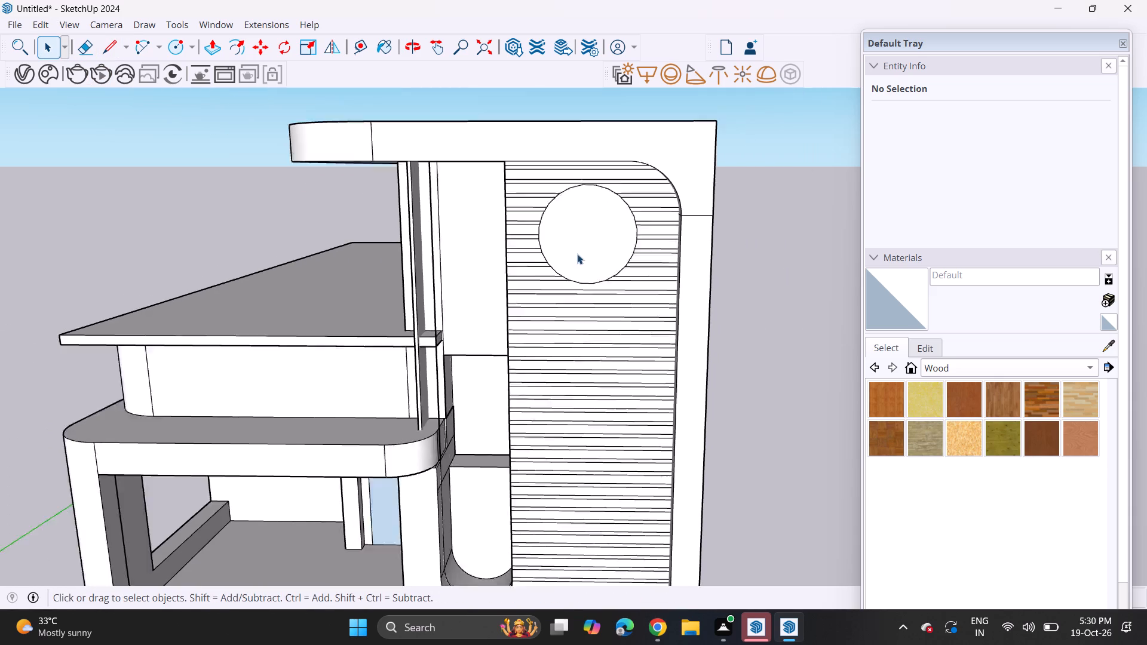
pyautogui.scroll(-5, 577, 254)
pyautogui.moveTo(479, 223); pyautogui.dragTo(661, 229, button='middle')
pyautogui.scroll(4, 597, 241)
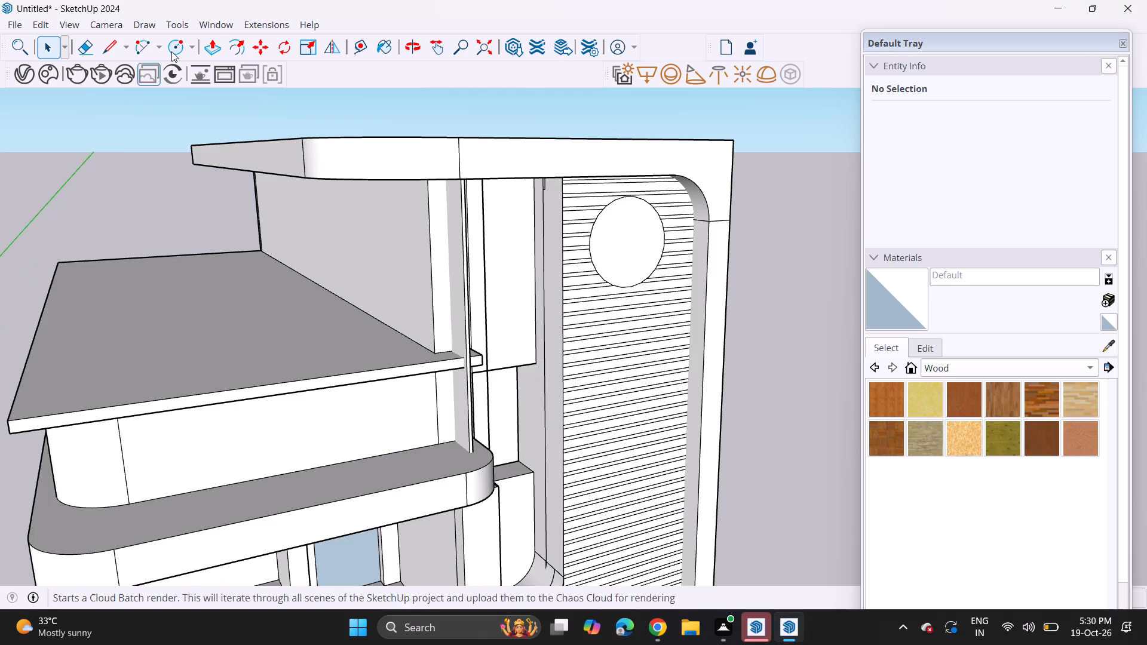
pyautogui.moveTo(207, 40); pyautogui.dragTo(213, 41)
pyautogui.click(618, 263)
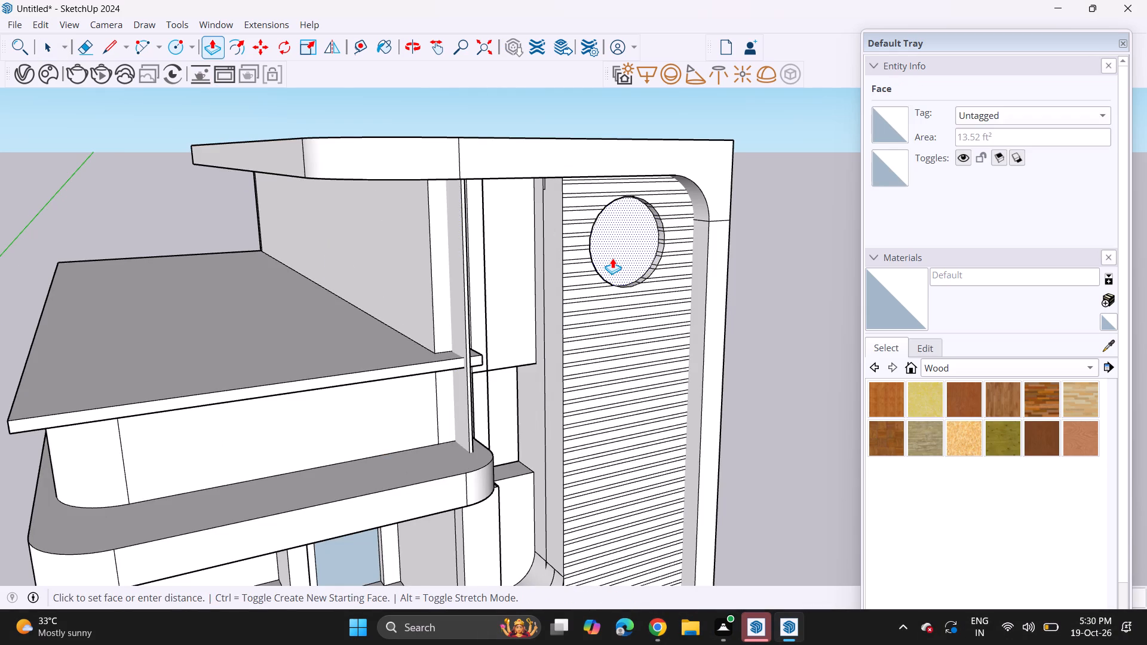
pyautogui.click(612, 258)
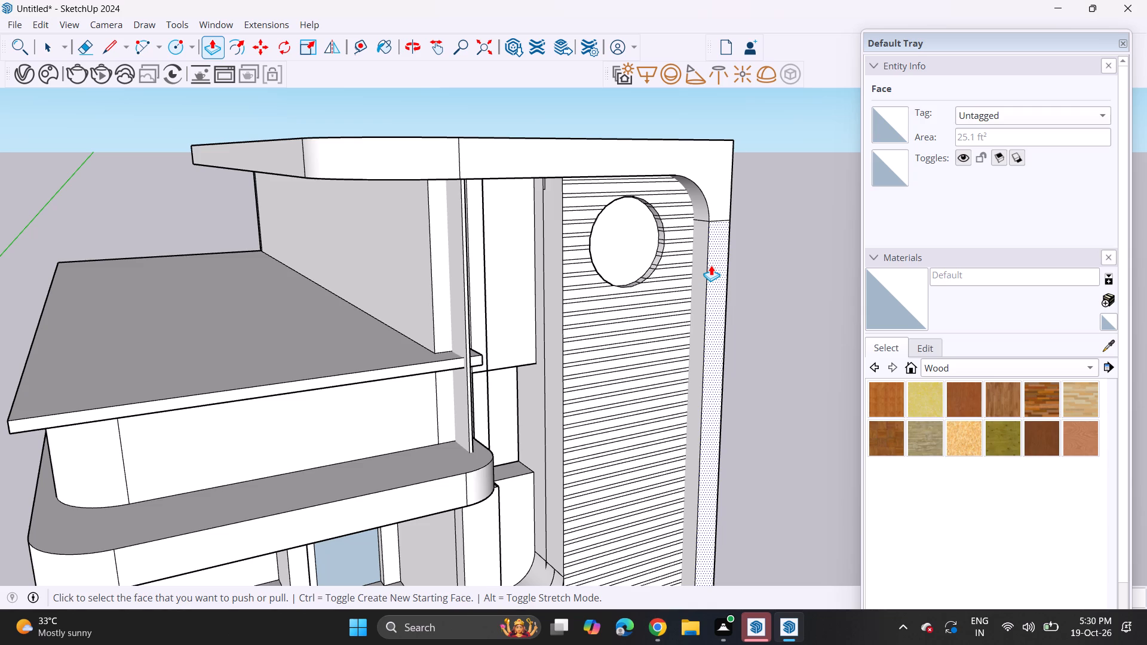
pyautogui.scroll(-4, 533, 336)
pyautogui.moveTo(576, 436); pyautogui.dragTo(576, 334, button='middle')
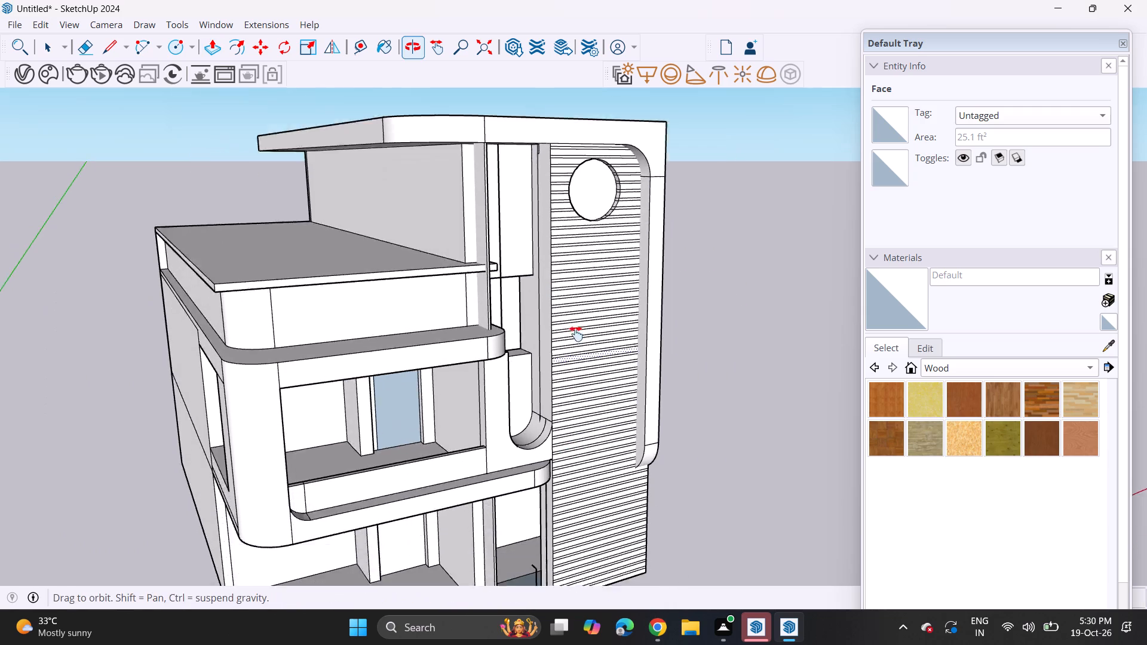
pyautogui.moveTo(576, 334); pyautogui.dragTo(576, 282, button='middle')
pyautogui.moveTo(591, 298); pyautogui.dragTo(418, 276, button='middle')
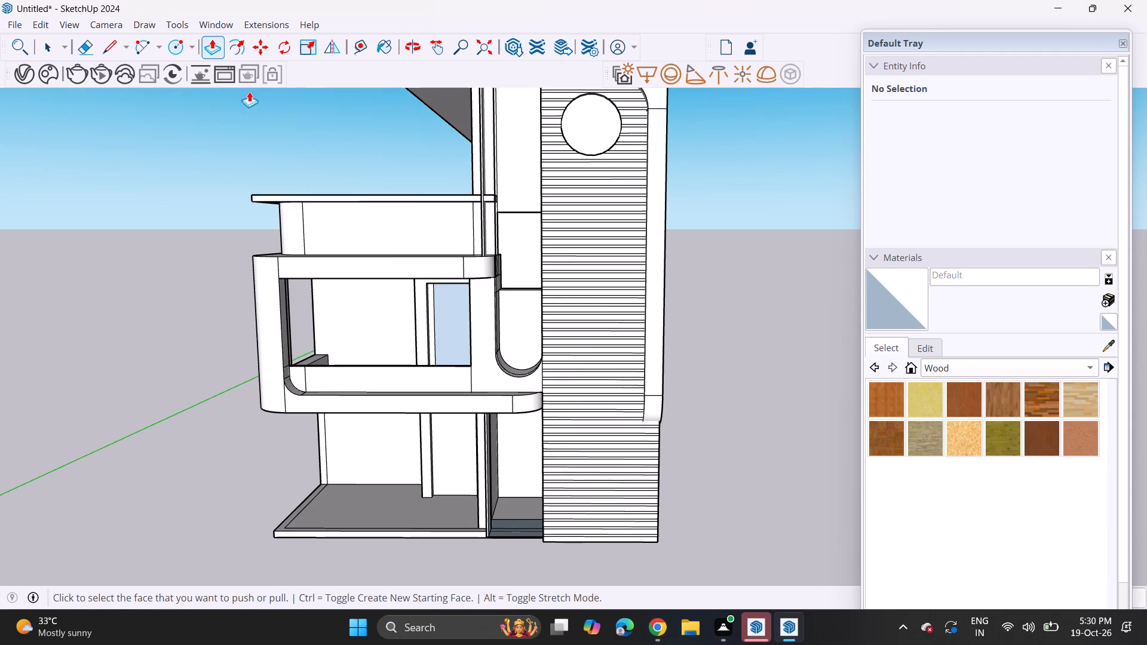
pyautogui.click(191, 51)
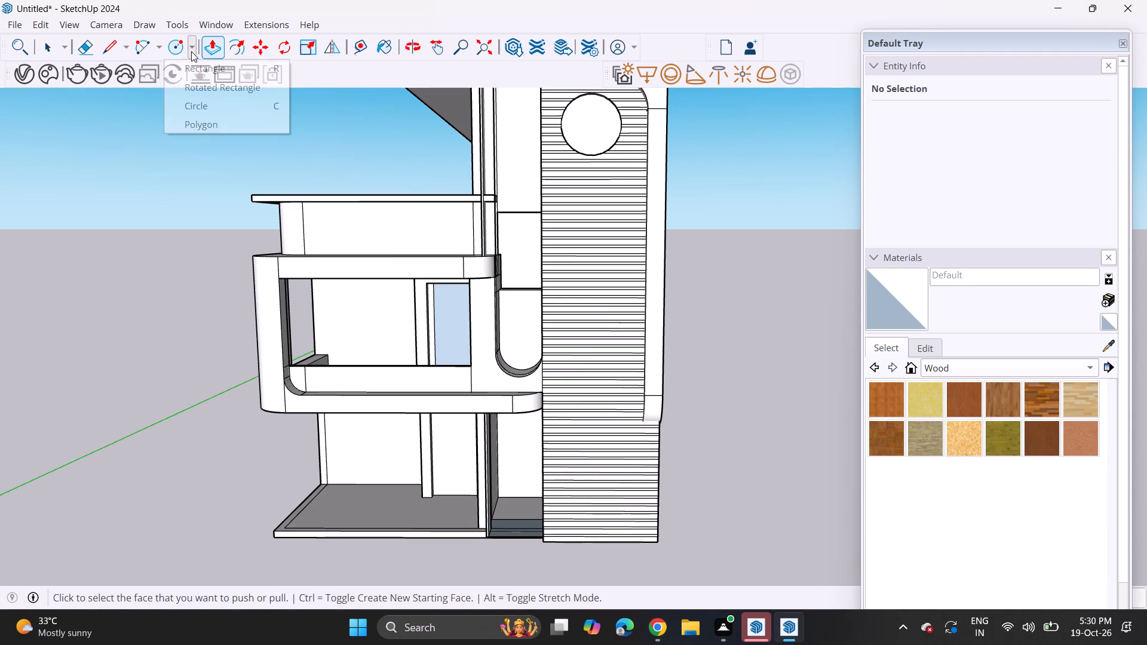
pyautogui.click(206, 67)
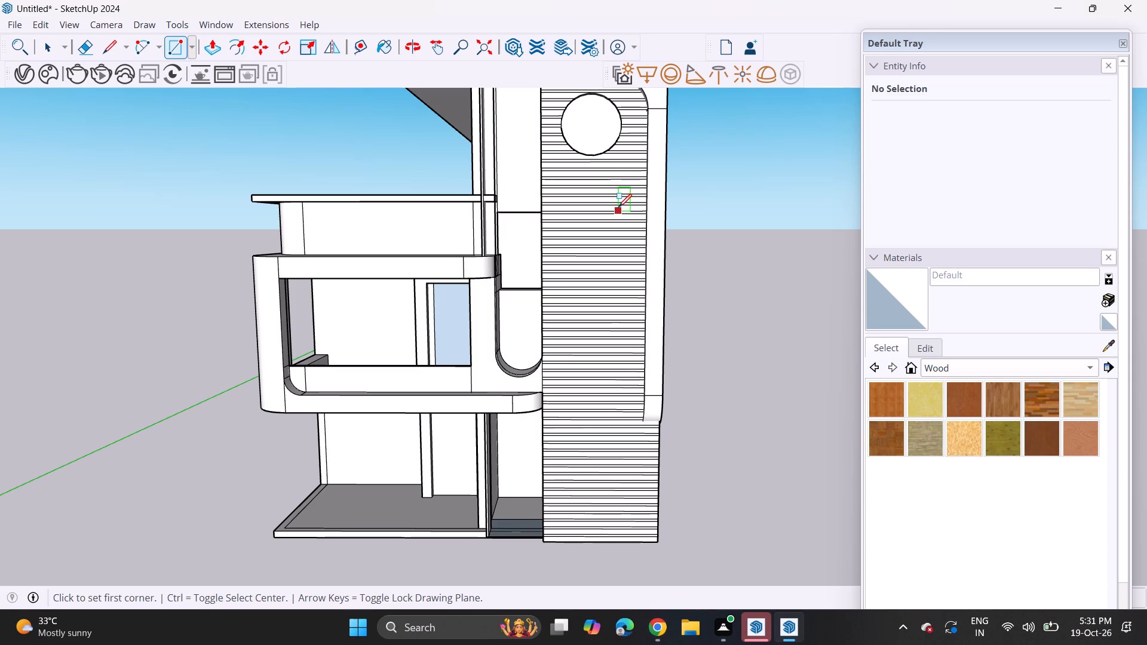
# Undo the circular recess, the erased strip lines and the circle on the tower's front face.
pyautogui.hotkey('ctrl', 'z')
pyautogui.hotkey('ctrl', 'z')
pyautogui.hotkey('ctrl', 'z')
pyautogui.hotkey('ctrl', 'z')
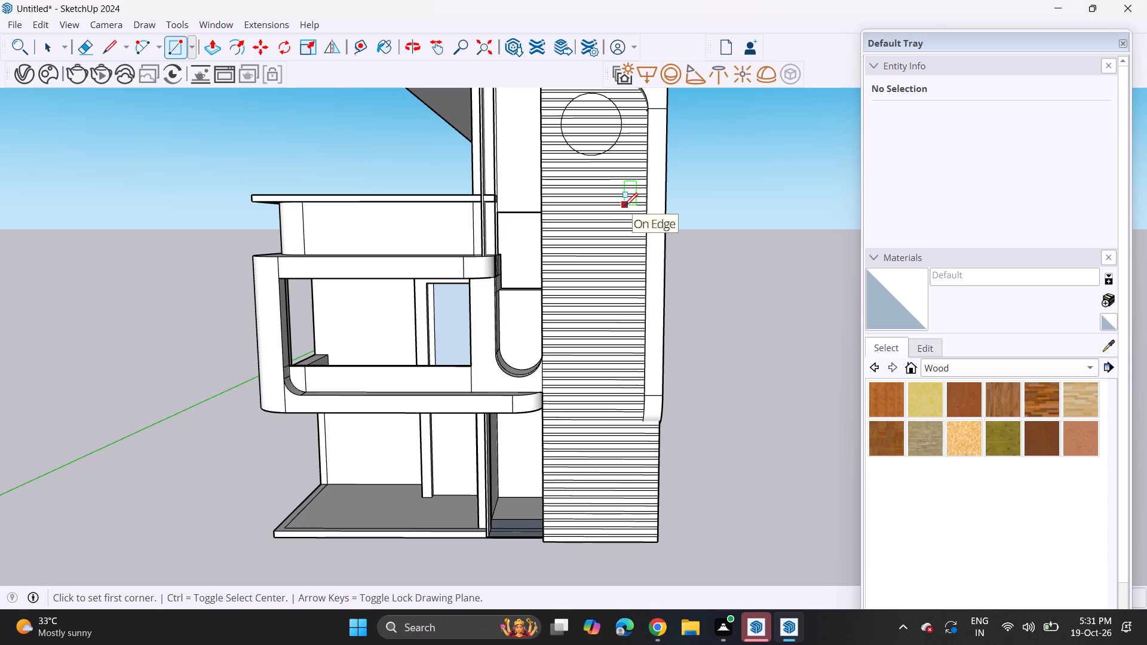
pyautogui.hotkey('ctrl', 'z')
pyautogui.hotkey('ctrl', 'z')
# Draw a circle over the strips in the upper part of the tower's front face, slightly below the frame's curved top.
pyautogui.keyDown('shift'); pyautogui.moveTo(628, 170); pyautogui.dragTo(664, 291, button='middle'); pyautogui.keyUp('shift')
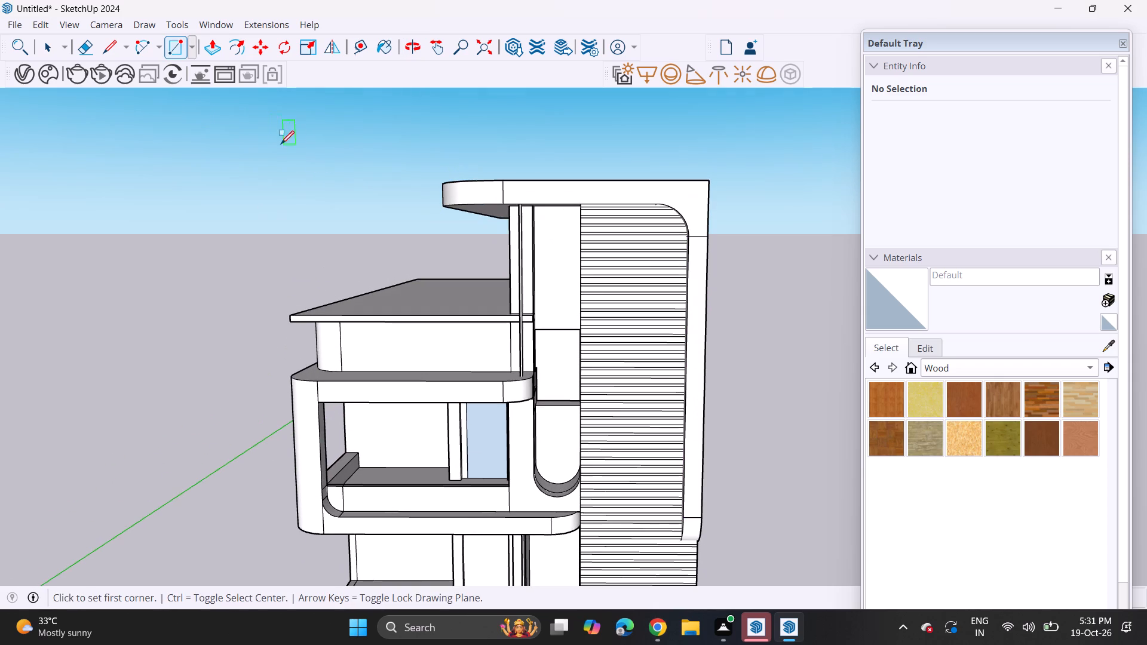
pyautogui.click(190, 48)
pyautogui.click(213, 104)
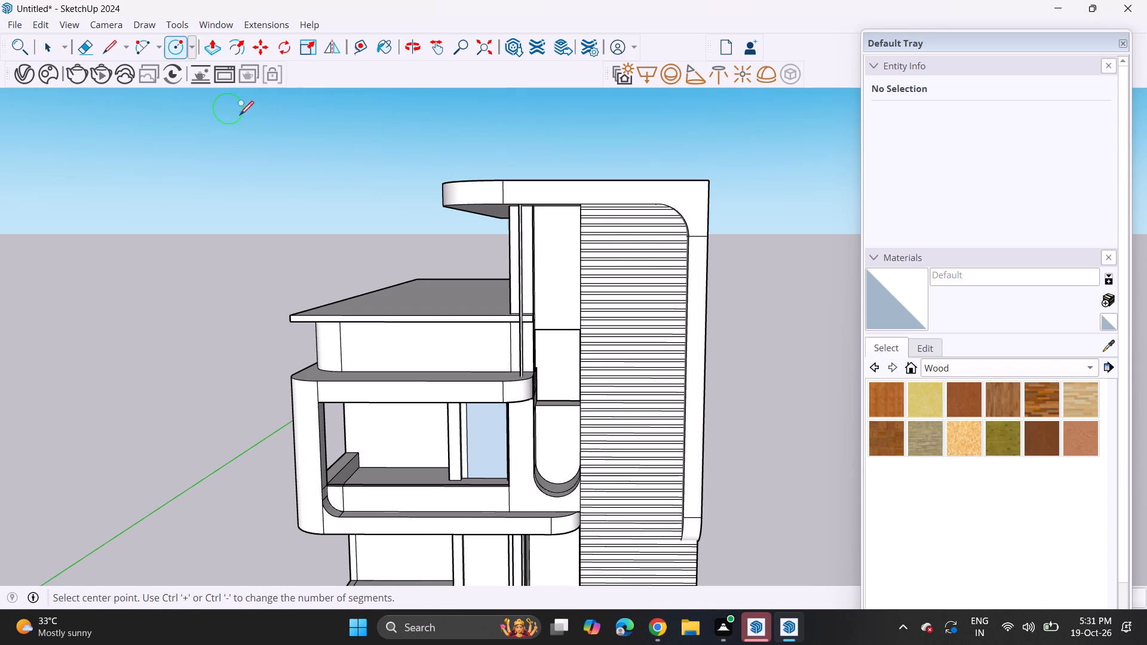
pyautogui.scroll(5, 636, 262)
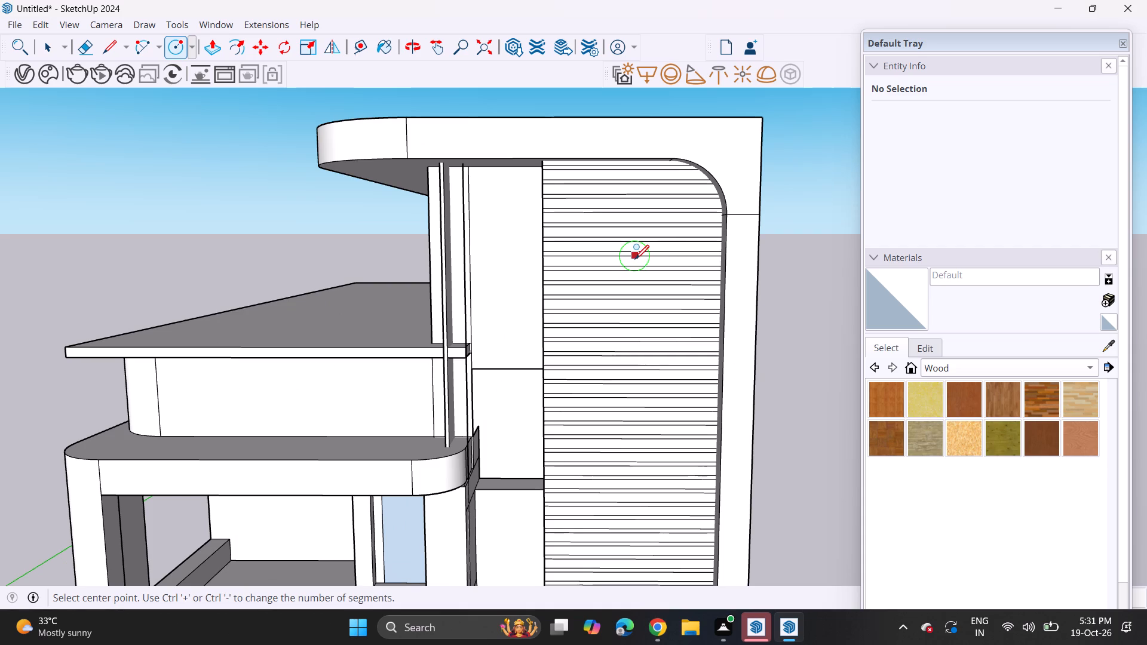
pyautogui.click(632, 257)
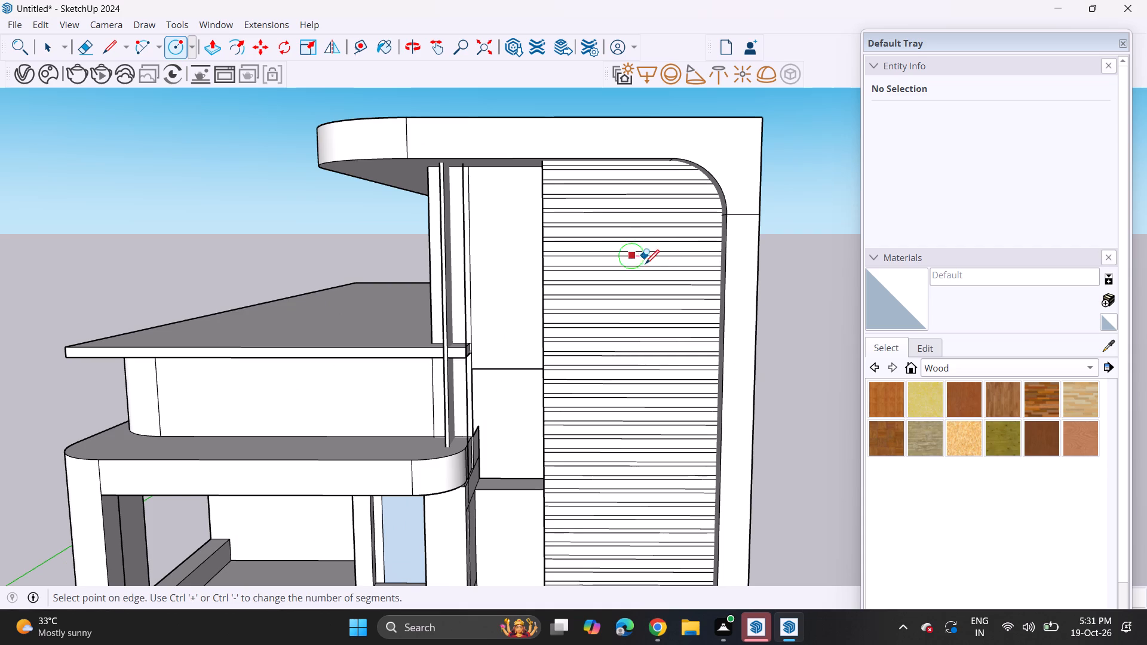
pyautogui.click(682, 297)
pyautogui.scroll(-4, 674, 327)
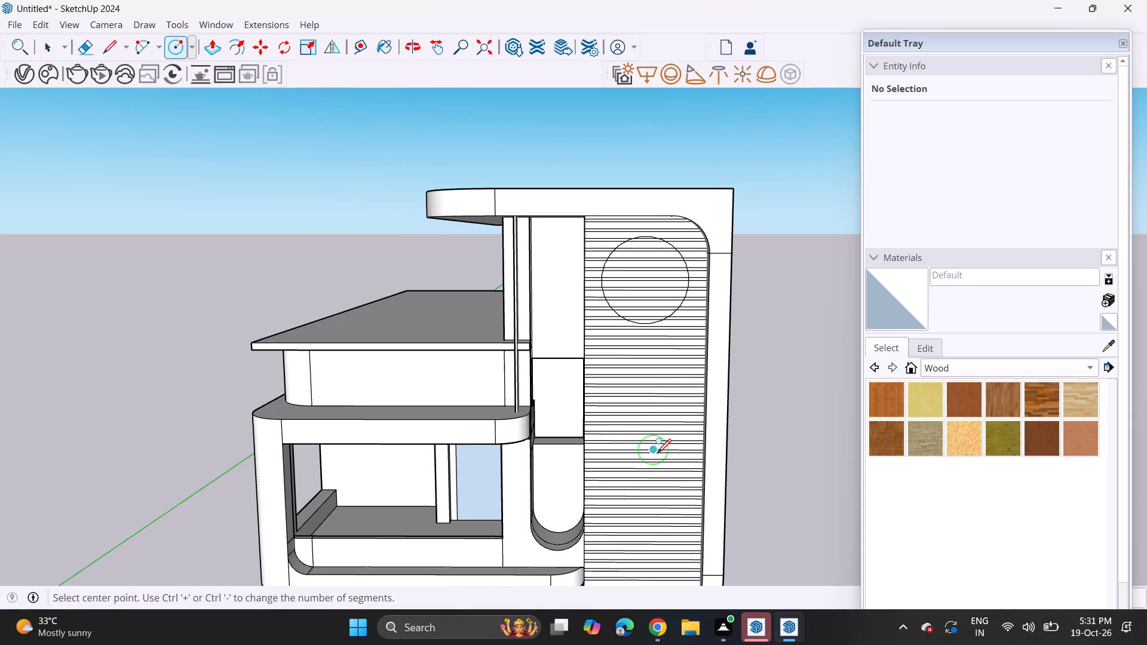
# Draw a tall upright rectangle over the strips on the tower's front face, centred below the circle.
pyautogui.keyDown('shift'); pyautogui.moveTo(665, 456); pyautogui.dragTo(631, 280, button='middle'); pyautogui.keyUp('shift')
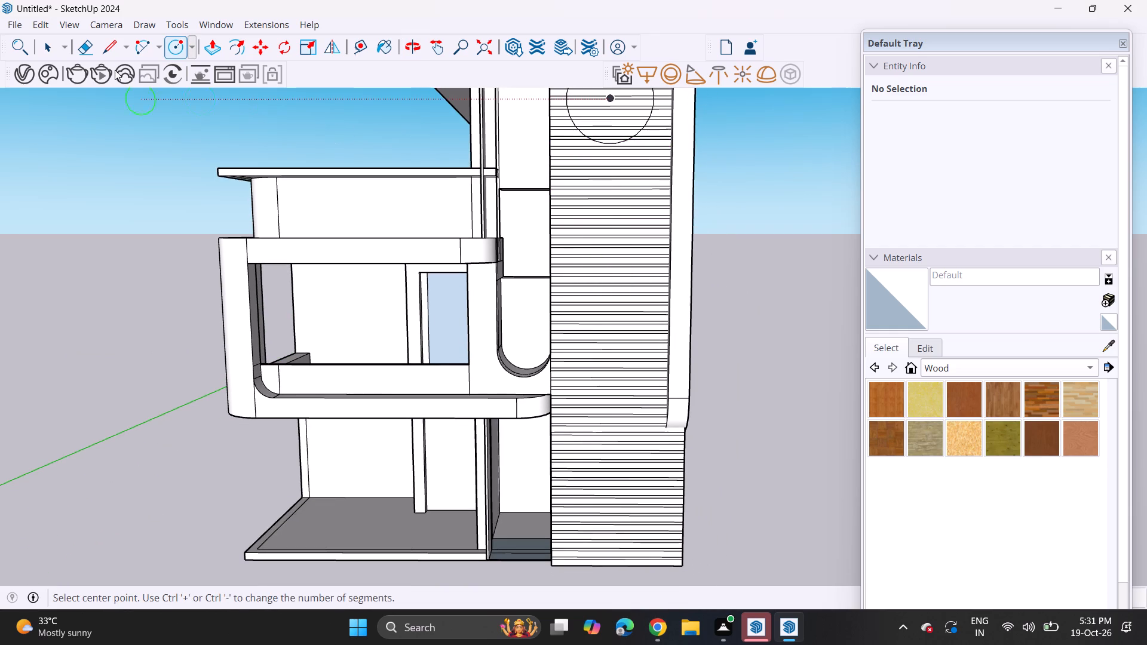
pyautogui.click(189, 42)
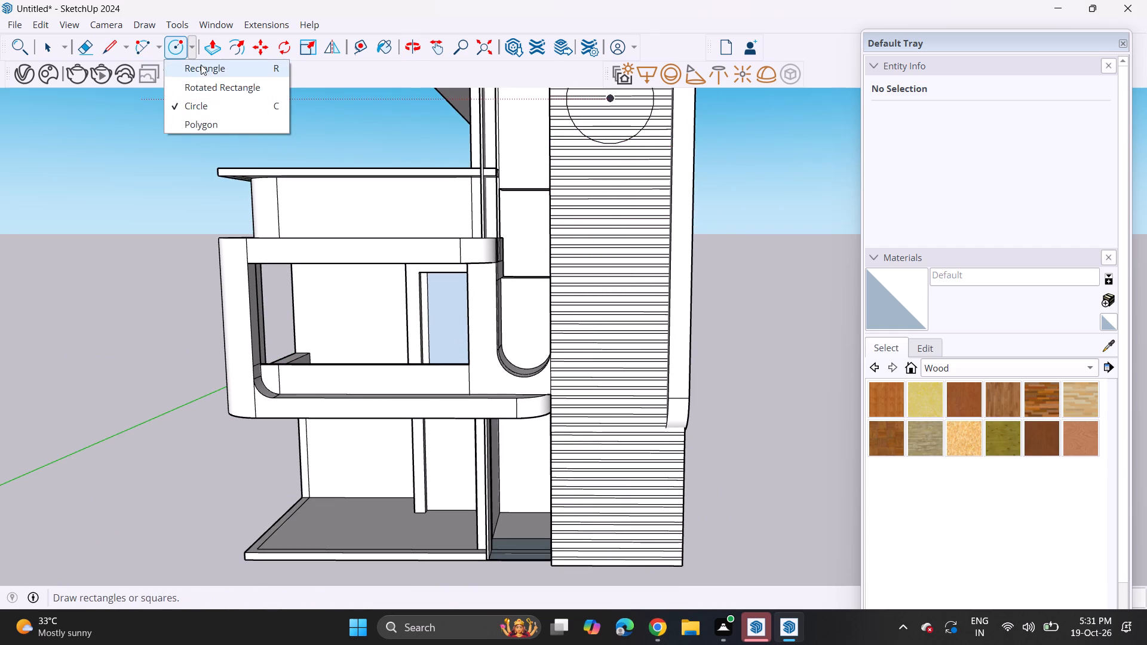
pyautogui.click(201, 64)
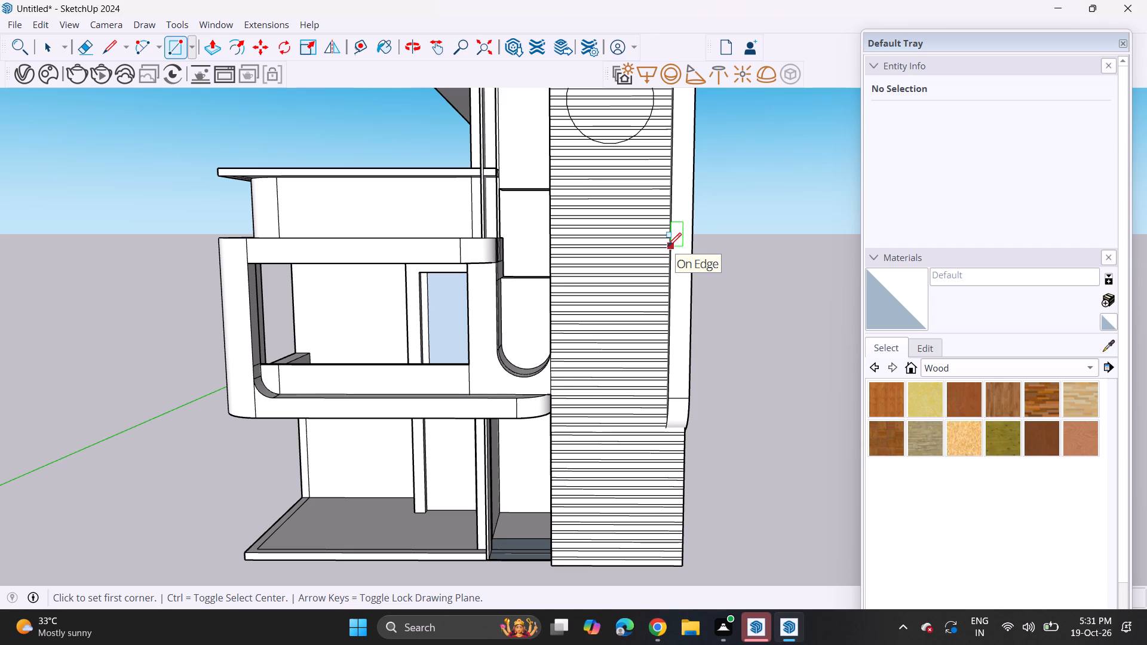
pyautogui.click(571, 247)
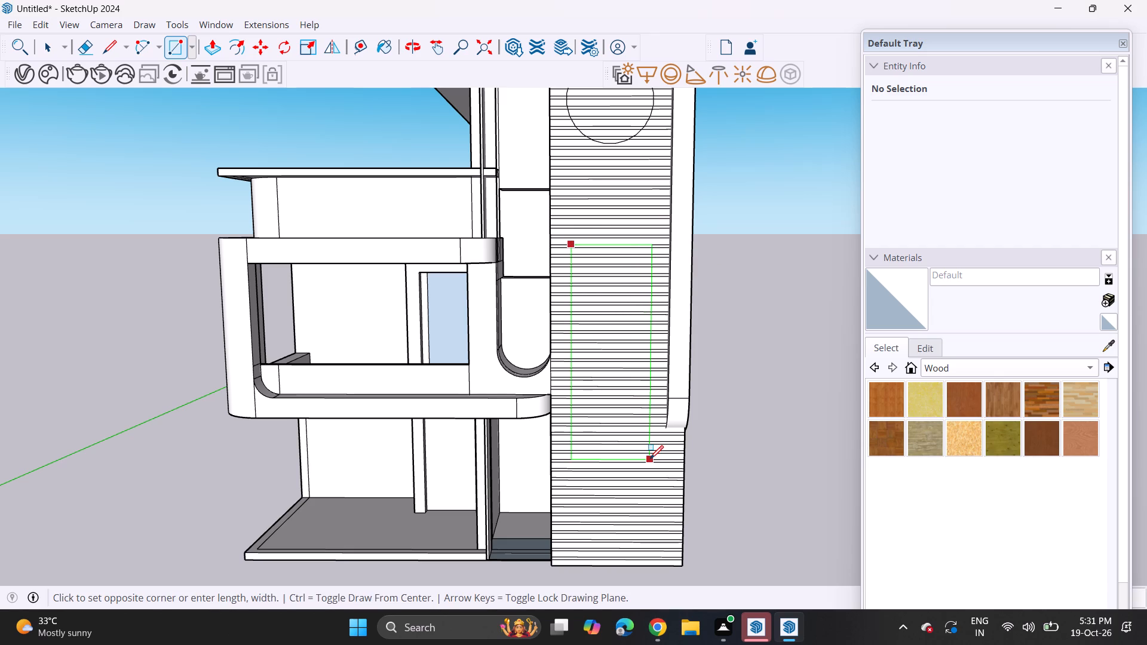
pyautogui.scroll(-2, 648, 462)
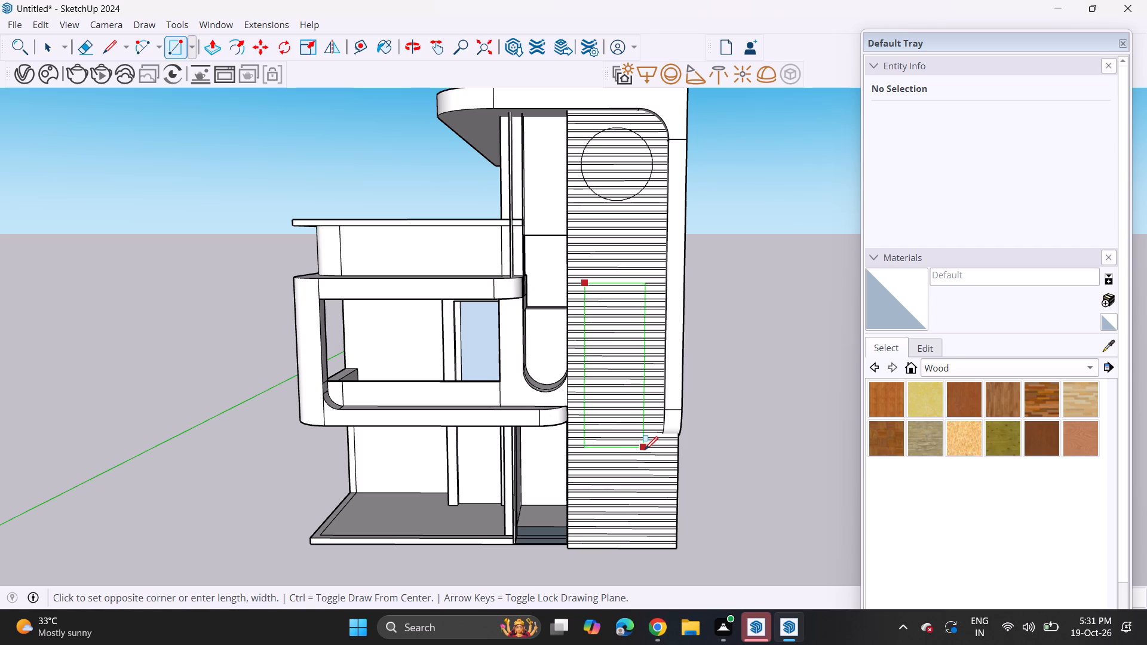
pyautogui.click(650, 450)
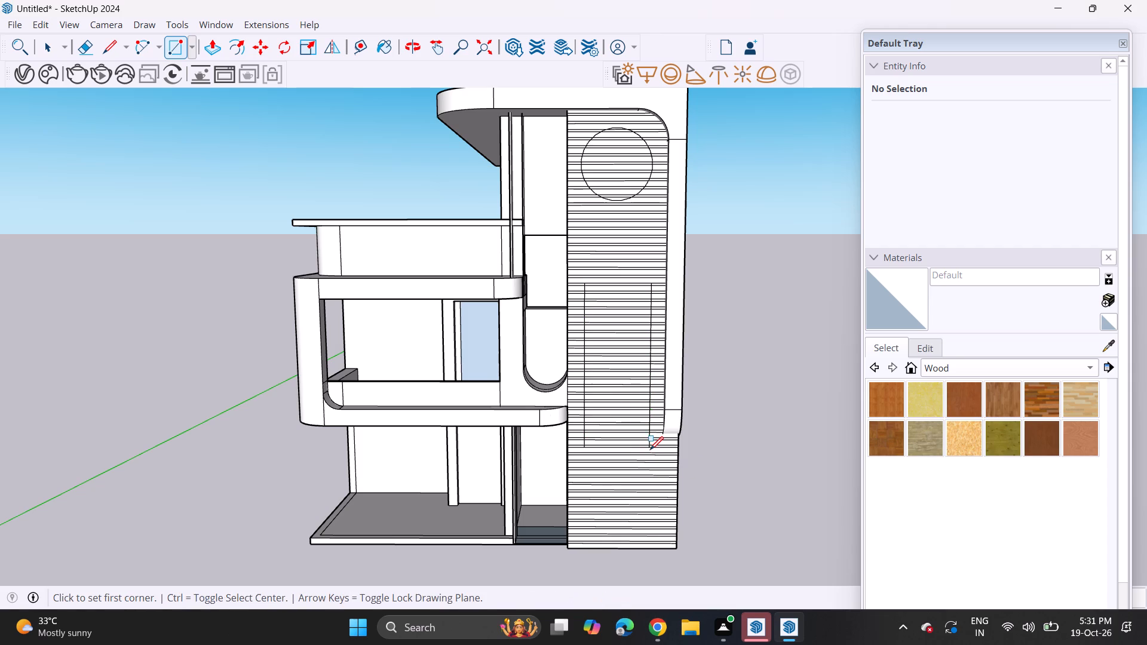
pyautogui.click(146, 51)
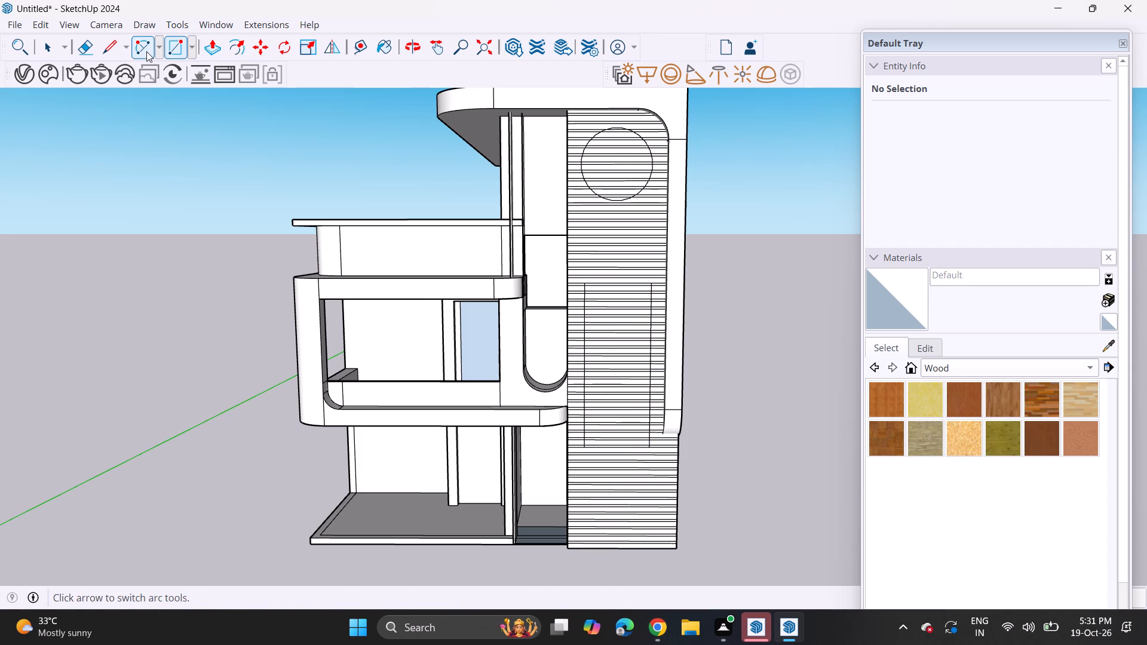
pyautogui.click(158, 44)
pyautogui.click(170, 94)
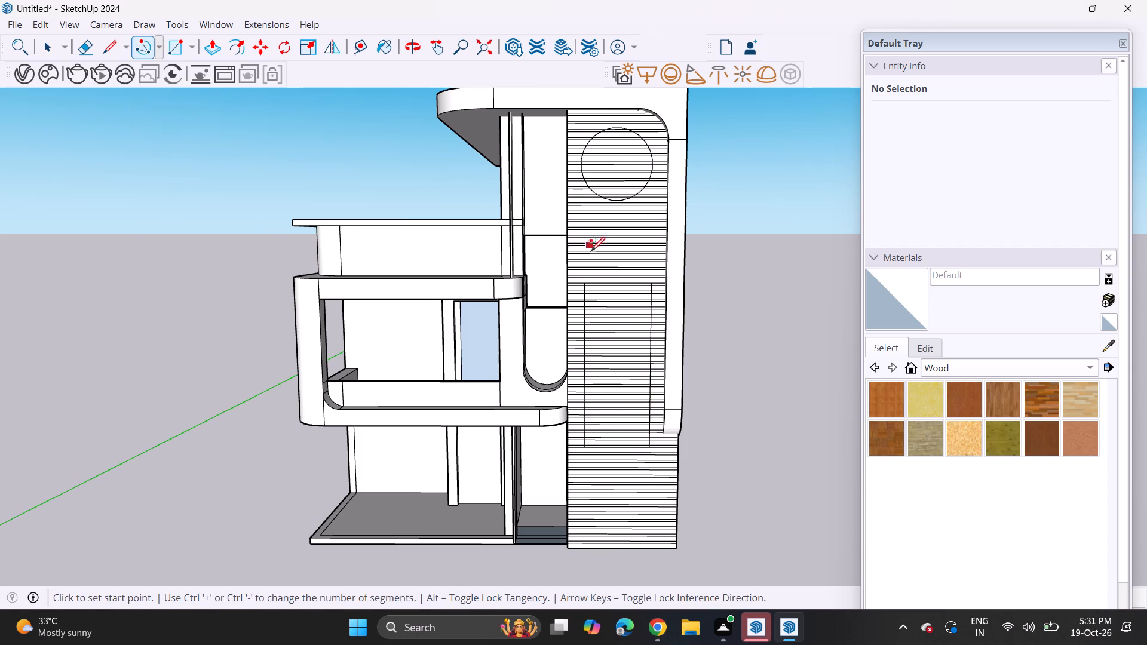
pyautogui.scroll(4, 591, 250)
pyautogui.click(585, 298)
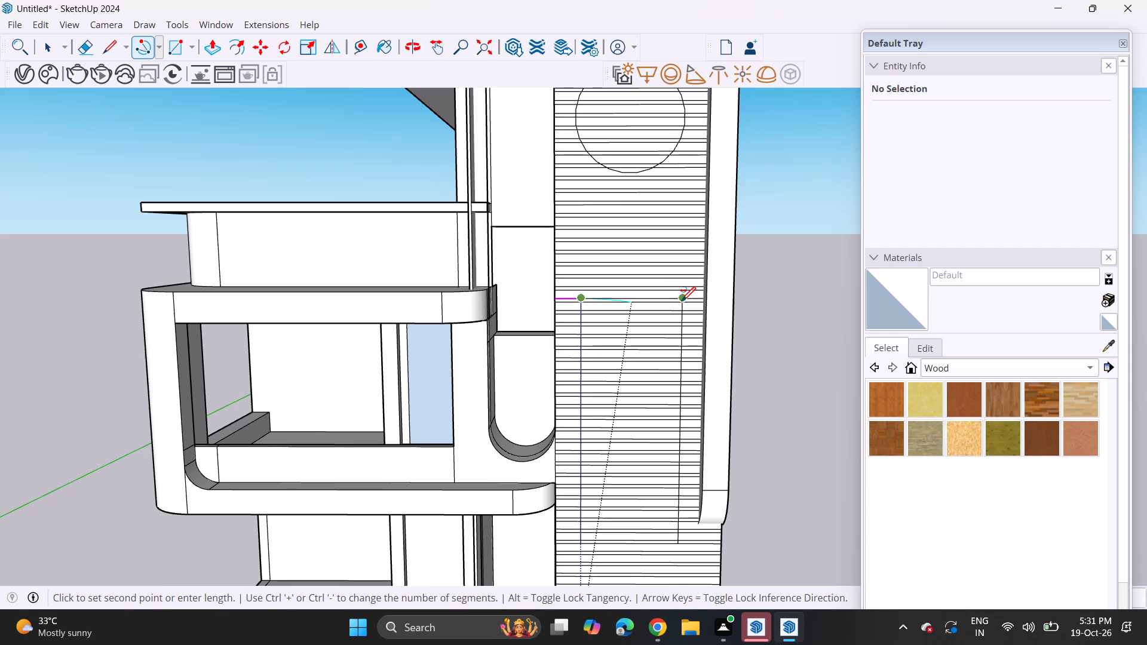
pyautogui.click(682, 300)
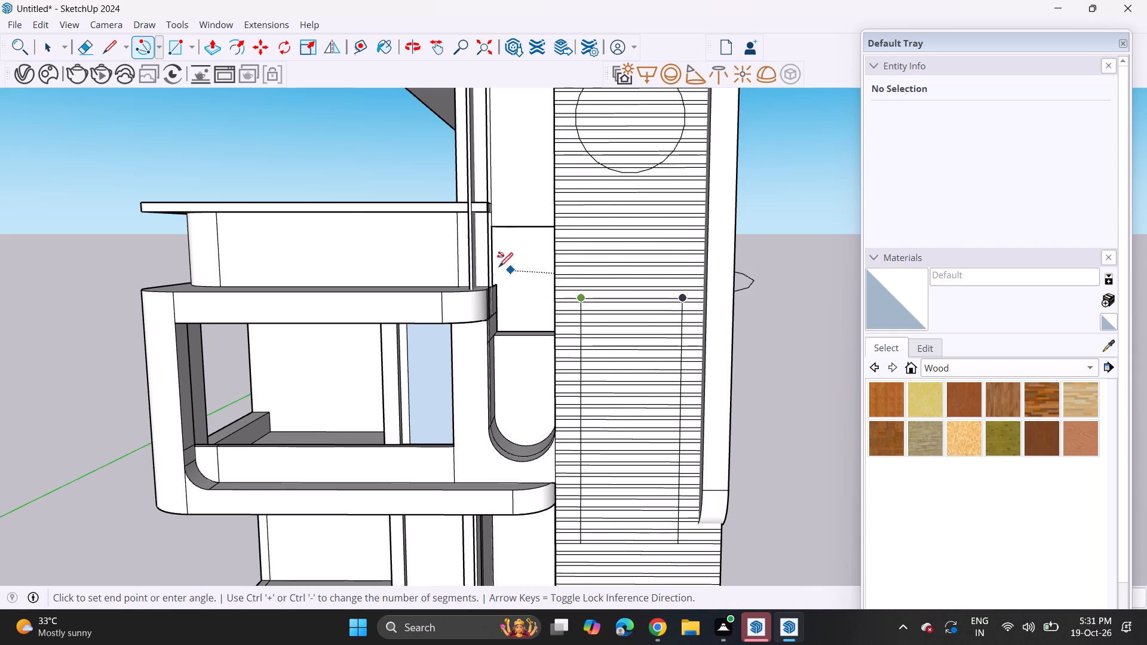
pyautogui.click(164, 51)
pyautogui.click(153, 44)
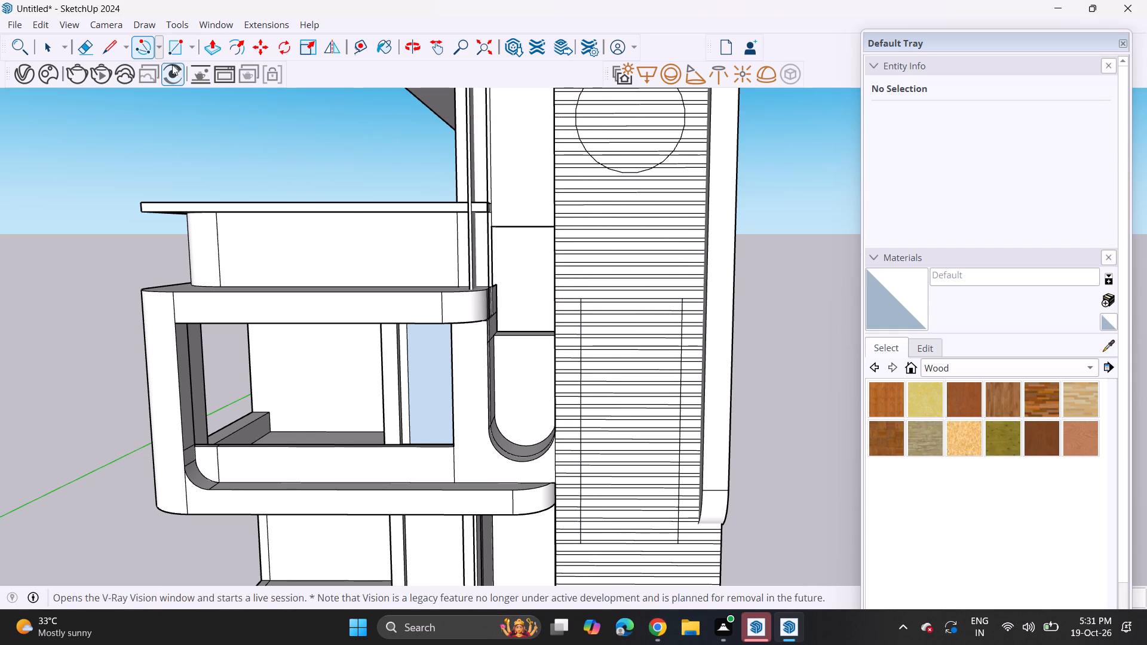
# Close the rectangle's upper and lower ends with outward-bulging two-point half-circle arcs, making a vertical capsule outline.
pyautogui.click(157, 50)
pyautogui.click(175, 85)
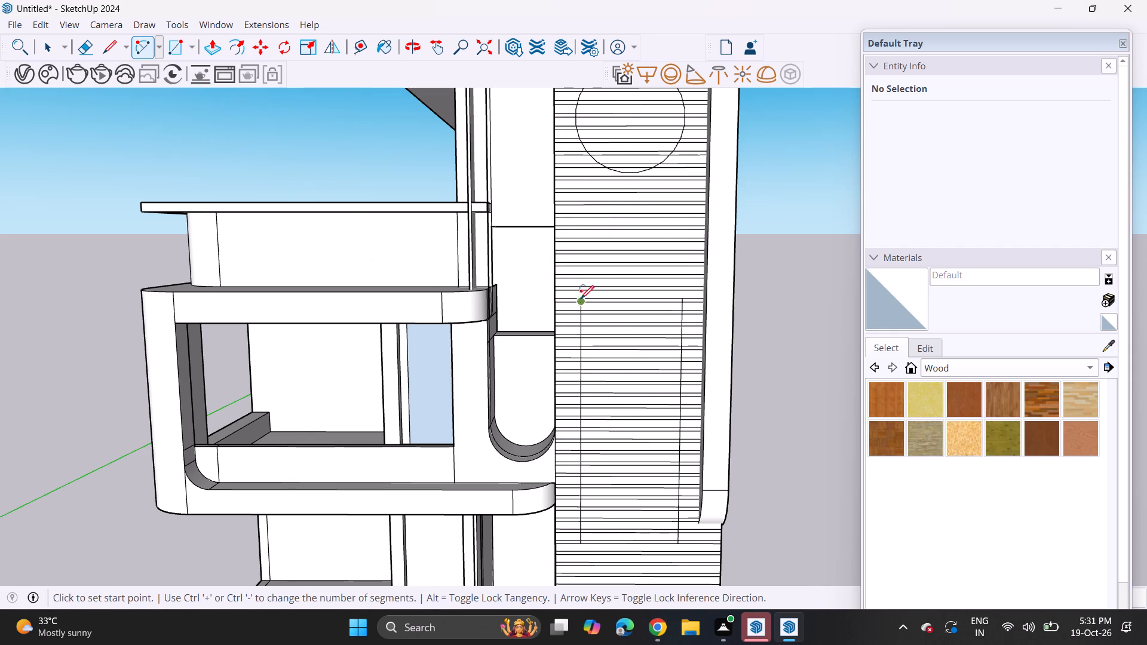
pyautogui.doubleClick(584, 297)
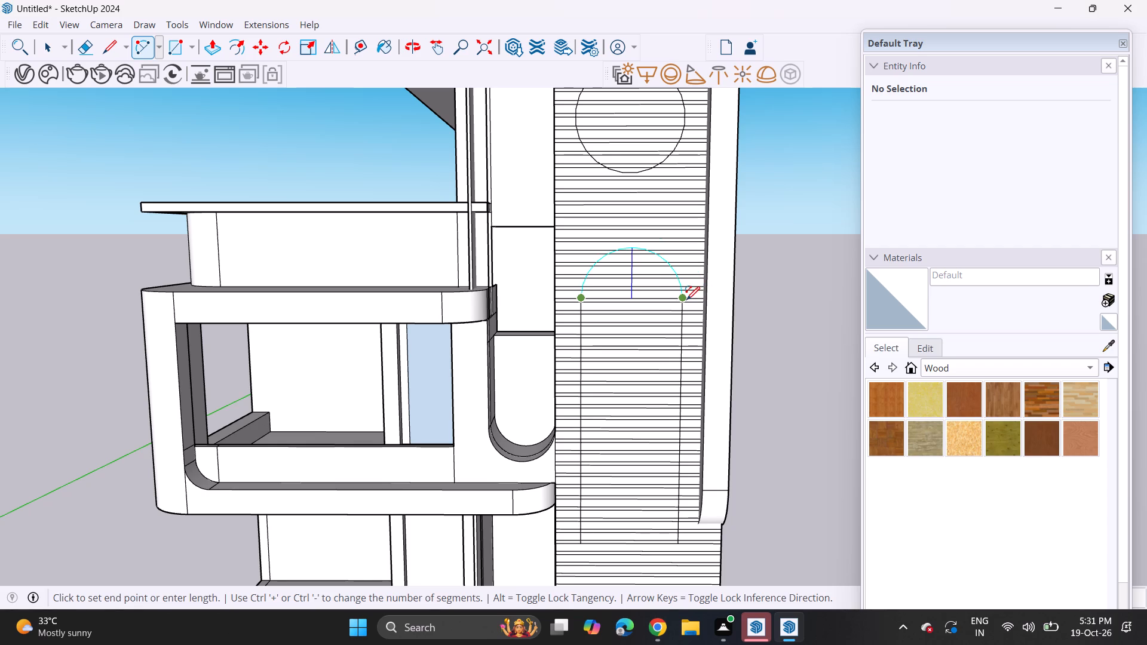
pyautogui.click(686, 300)
pyautogui.click(649, 248)
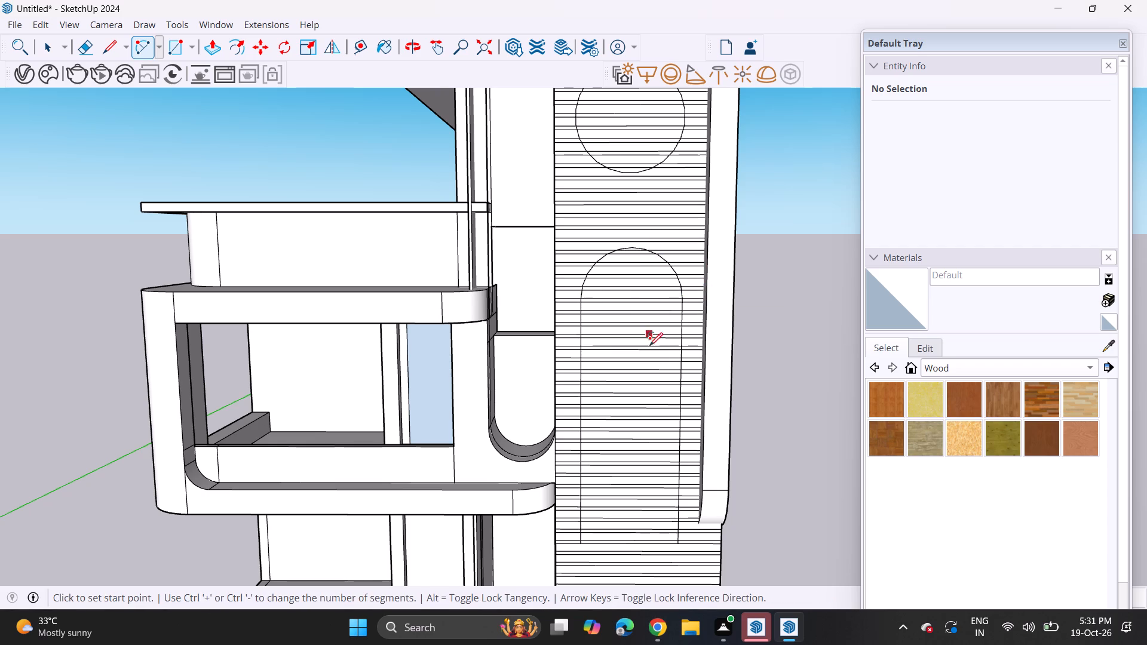
pyautogui.click(585, 545)
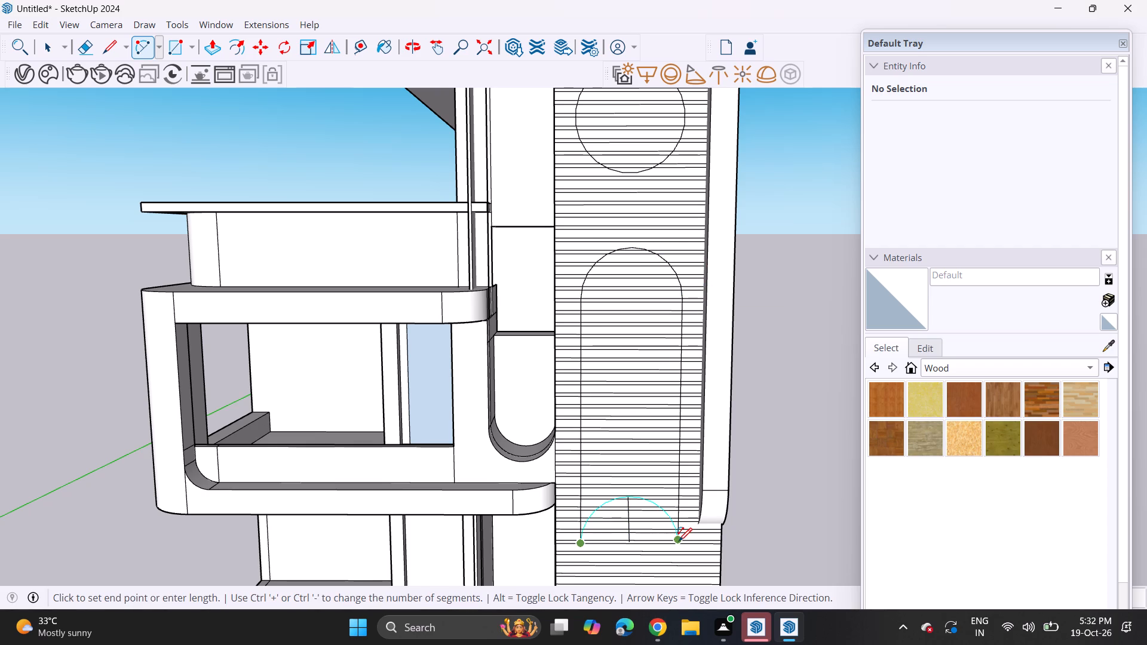
pyautogui.click(677, 546)
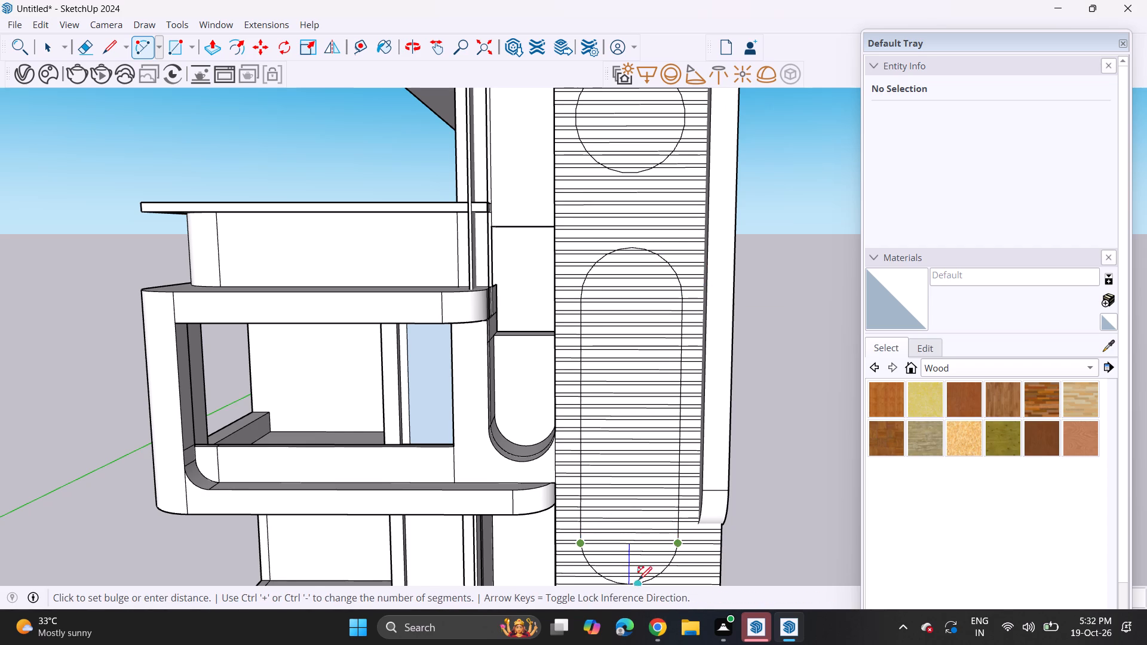
pyautogui.scroll(-2, 640, 579)
pyautogui.keyDown('shift'); pyautogui.moveTo(643, 540); pyautogui.dragTo(646, 392, button='middle'); pyautogui.keyUp('shift')
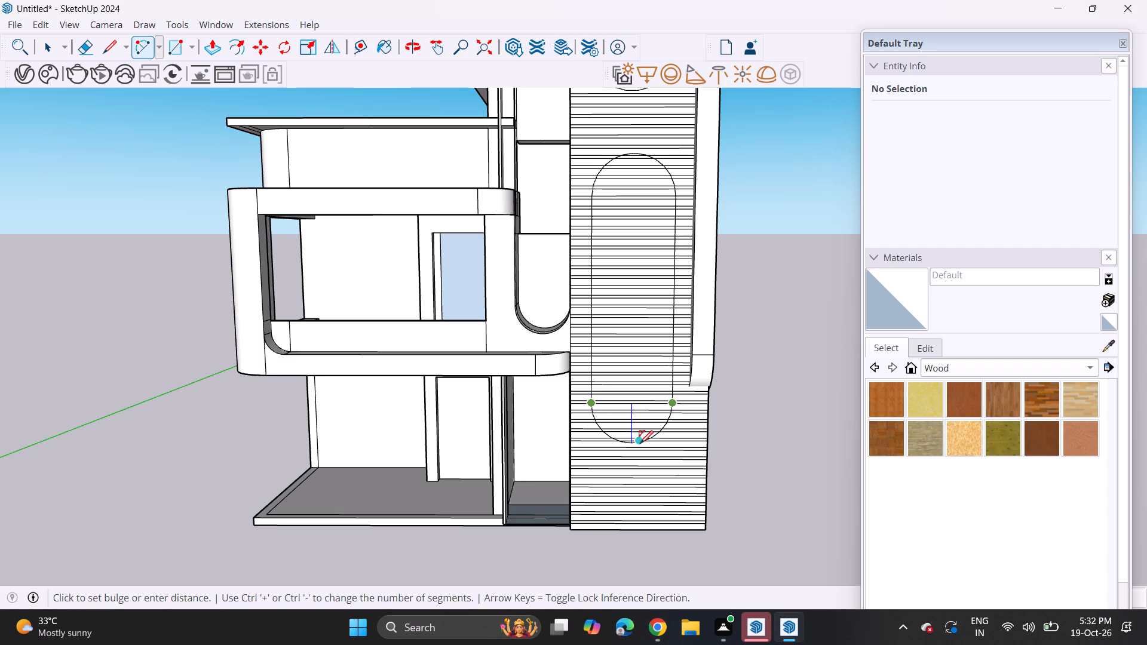
pyautogui.click(640, 444)
# Erase all strip lines inside the capsule outline, including the rectangle's end edges, to leave a plain face.
pyautogui.click(71, 52)
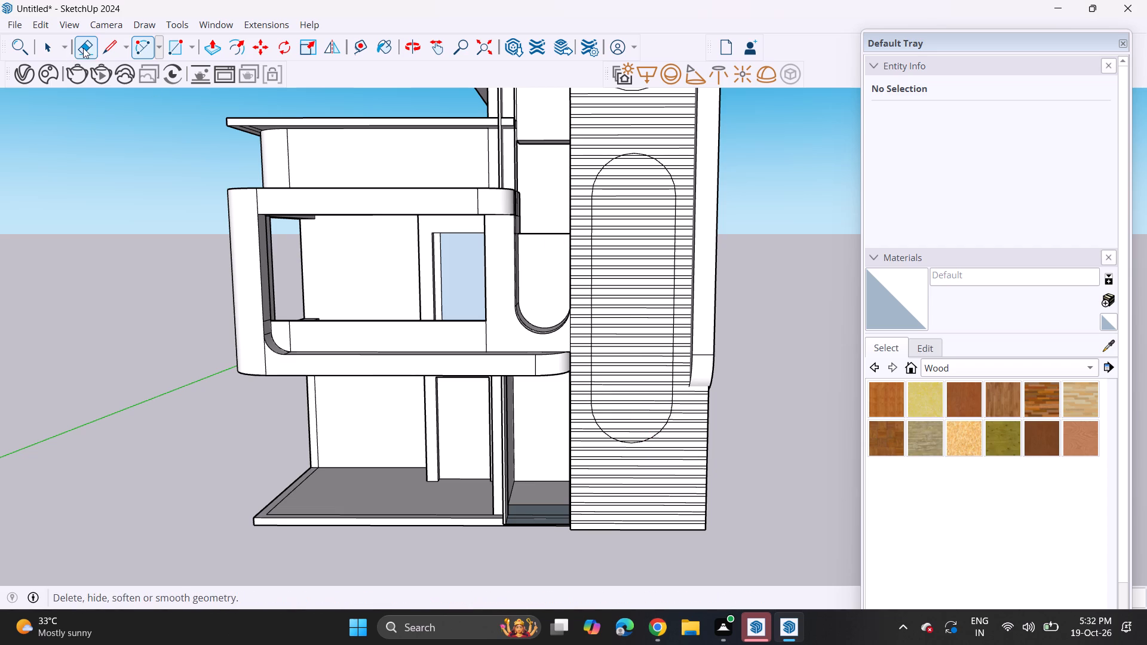
pyautogui.click(84, 48)
pyautogui.scroll(9, 642, 180)
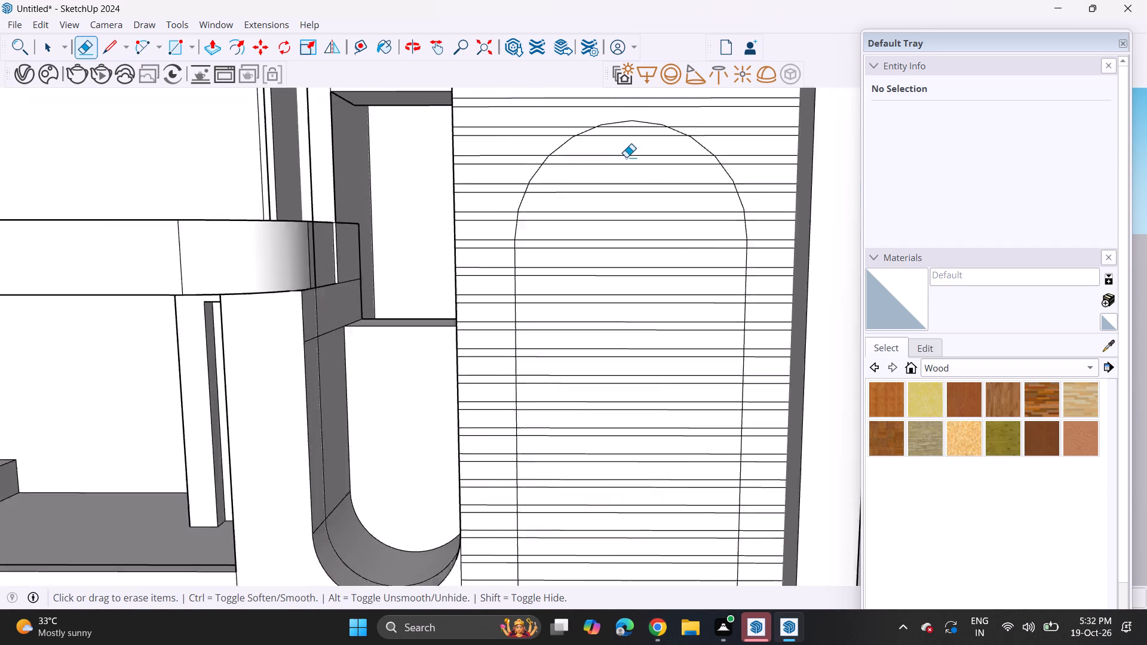
pyautogui.scroll(6, 626, 157)
pyautogui.moveTo(635, 103); pyautogui.dragTo(637, 576)
pyautogui.scroll(-7, 636, 524)
pyautogui.moveTo(639, 526); pyautogui.dragTo(624, 138, button='middle')
pyautogui.moveTo(623, 133); pyautogui.dragTo(636, 391)
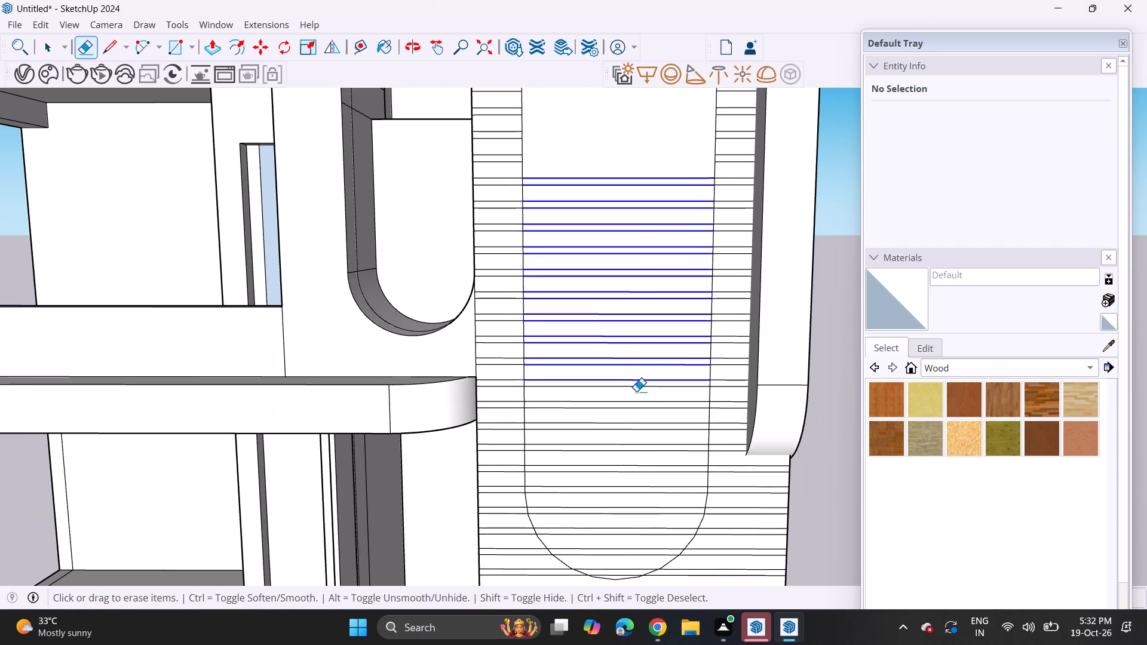
pyautogui.moveTo(636, 391); pyautogui.dragTo(622, 570)
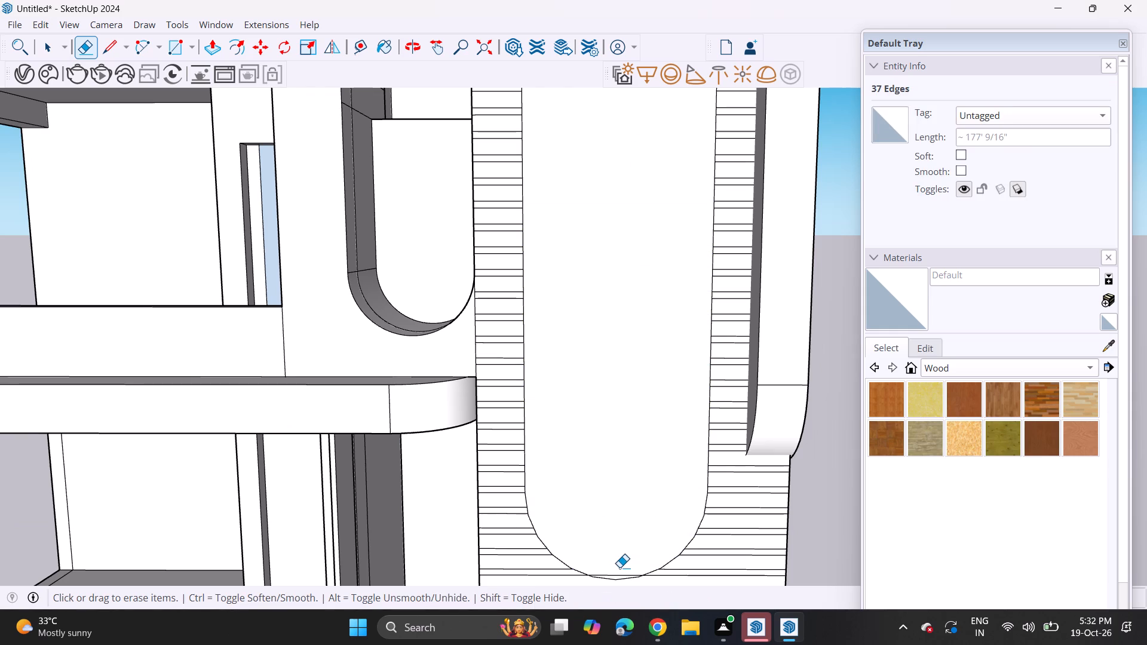
pyautogui.keyDown('shift'); pyautogui.moveTo(624, 548); pyautogui.dragTo(626, 378, button='middle'); pyautogui.keyUp('shift')
pyautogui.scroll(5, 612, 396)
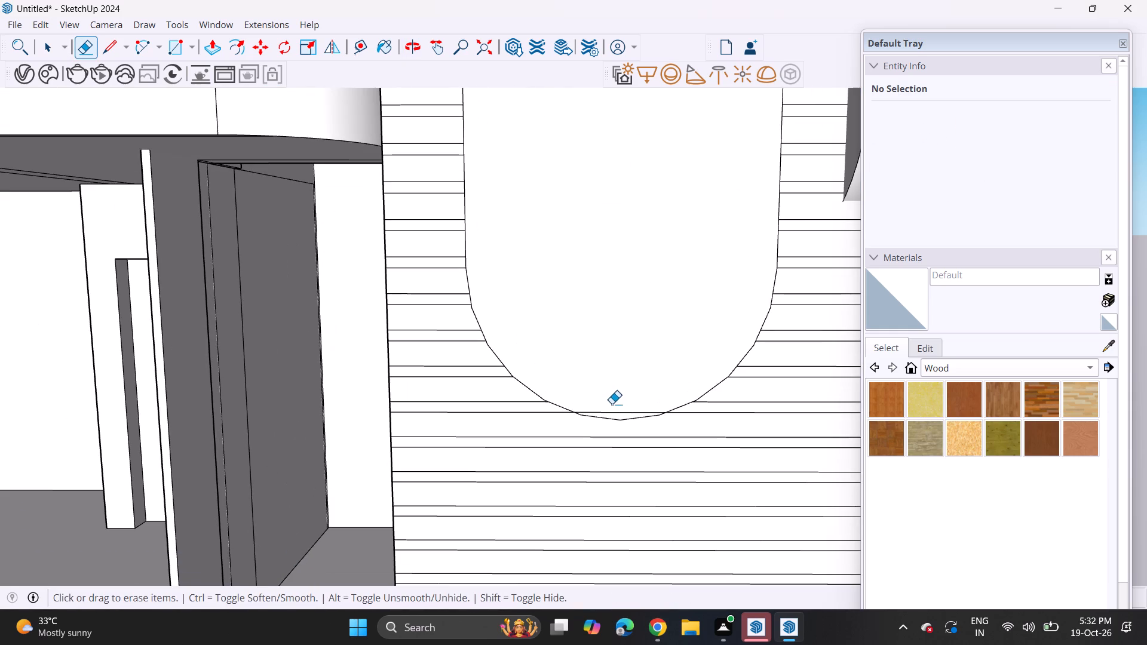
pyautogui.click(614, 413)
# Erase all strip lines inside the circle near the tower's top to leave a plain round face.
pyautogui.scroll(-17, 609, 347)
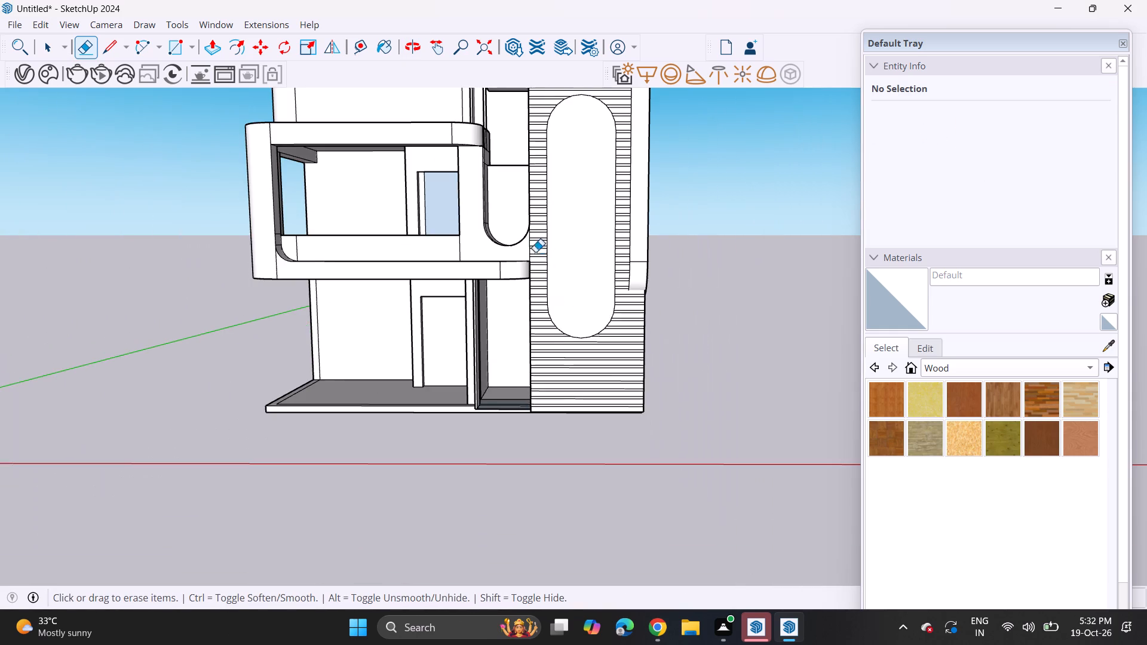
pyautogui.keyDown('shift'); pyautogui.moveTo(559, 259); pyautogui.dragTo(651, 370, button='middle'); pyautogui.keyUp('shift')
pyautogui.moveTo(646, 242); pyautogui.dragTo(682, 266, button='middle')
pyautogui.keyDown('shift'); pyautogui.moveTo(671, 199); pyautogui.dragTo(706, 375, button='middle'); pyautogui.keyUp('shift')
pyautogui.scroll(2, 737, 235)
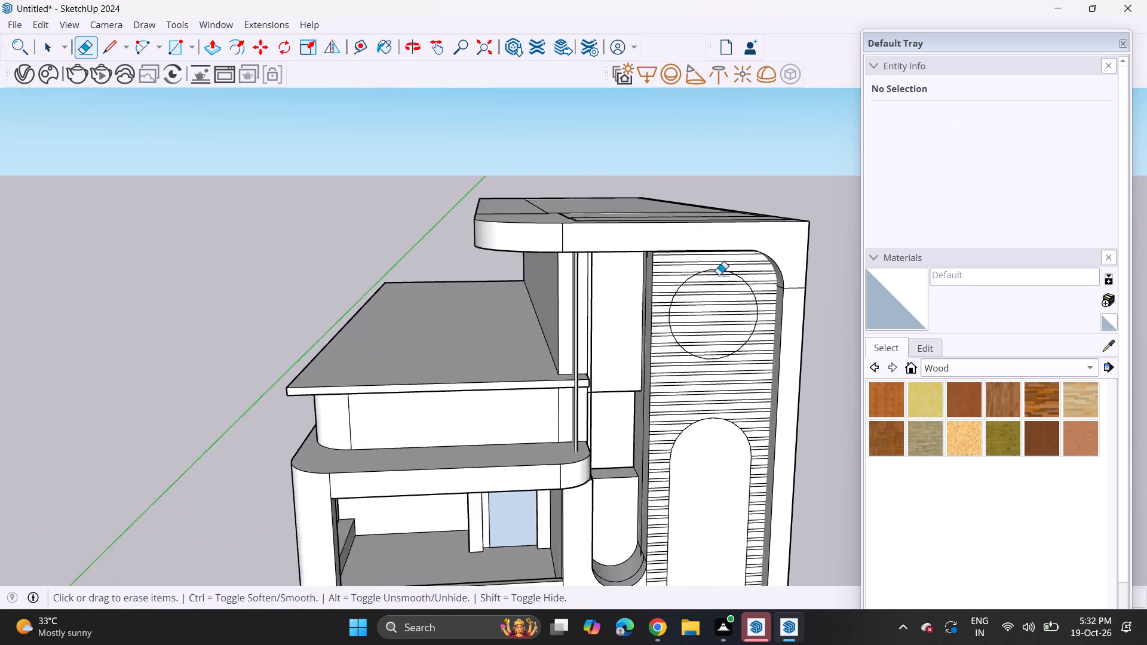
pyautogui.scroll(12, 719, 275)
pyautogui.moveTo(709, 256); pyautogui.dragTo(689, 471)
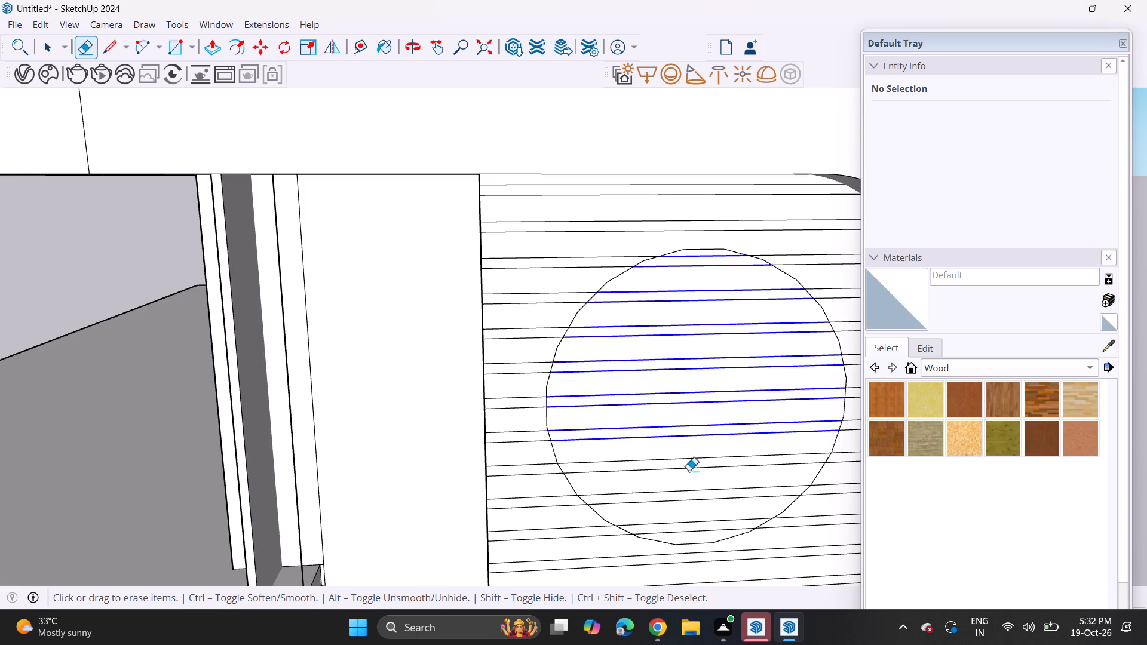
pyautogui.moveTo(689, 471); pyautogui.dragTo(688, 532)
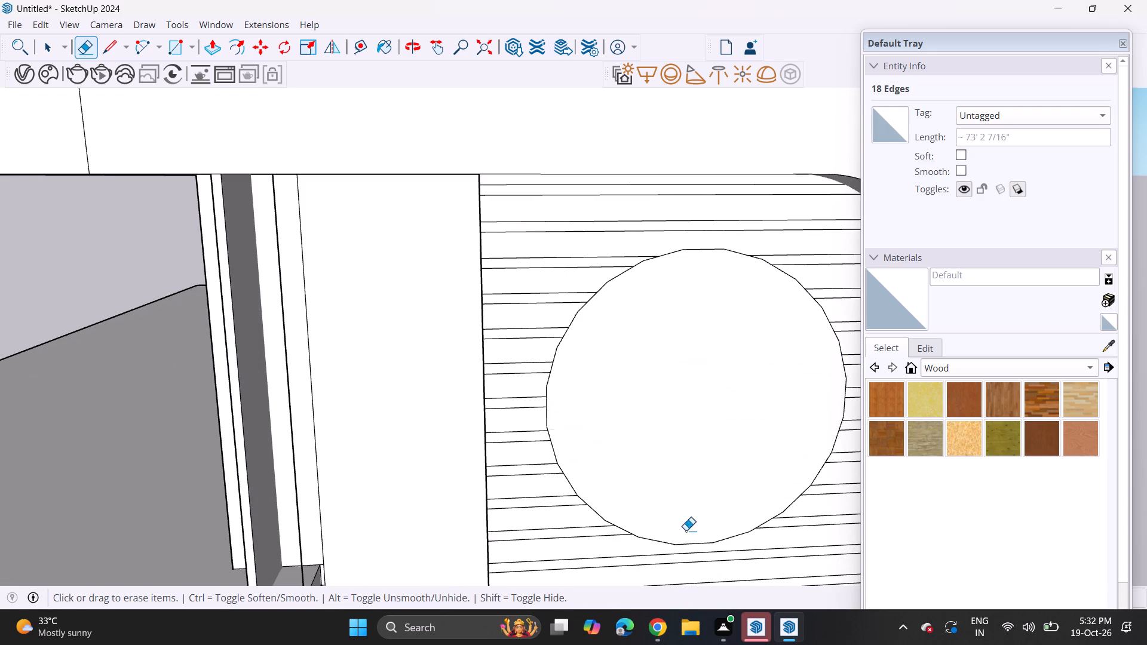
# Push the round face slightly inward and repeat the same depth on the capsule face to form matching recesses.
pyautogui.click(202, 43)
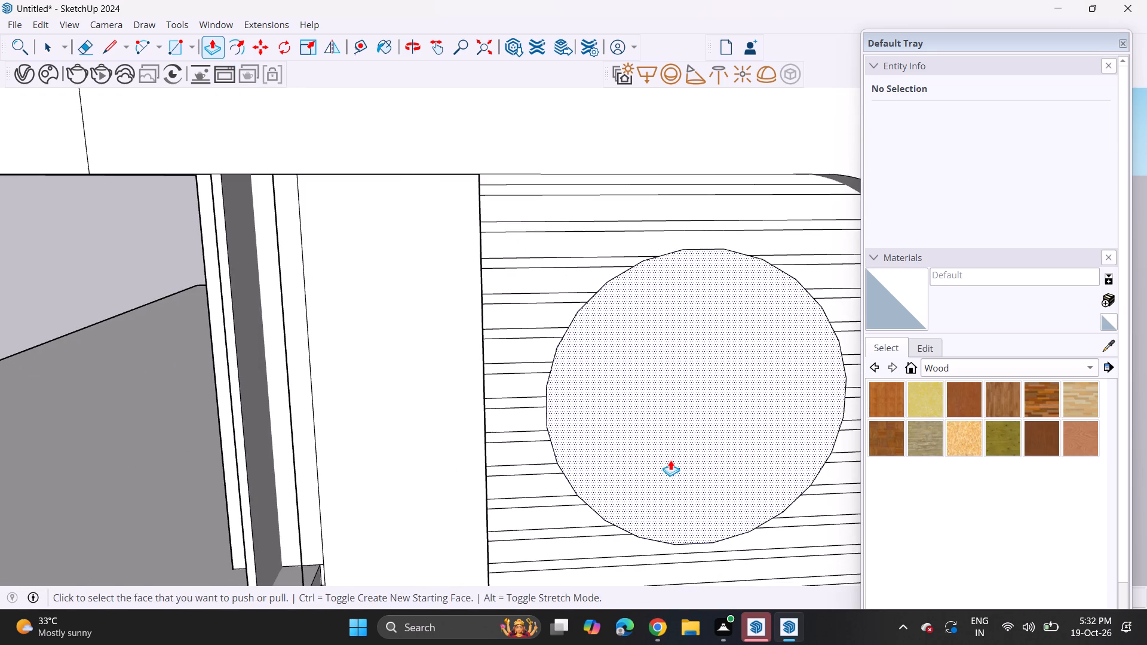
pyautogui.click(667, 465)
pyautogui.click(662, 437)
pyautogui.keyDown('shift'); pyautogui.moveTo(693, 475); pyautogui.dragTo(622, 121, button='middle'); pyautogui.keyUp('shift')
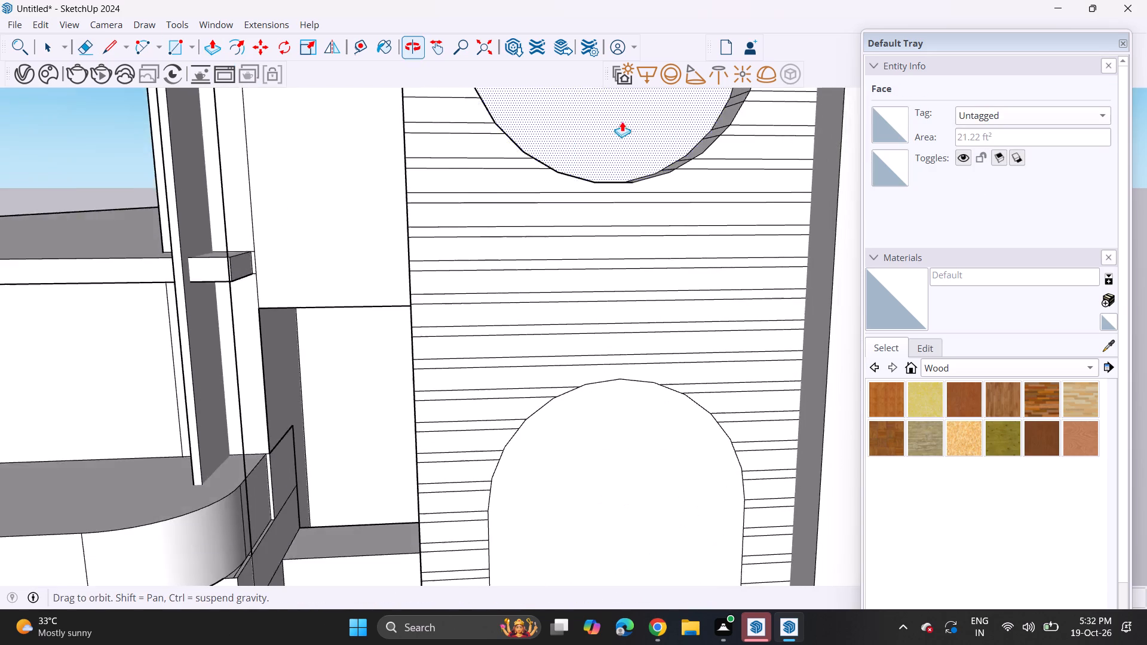
pyautogui.keyDown('shift'); pyautogui.moveTo(622, 121); pyautogui.dragTo(619, 130, button='middle'); pyautogui.keyUp('shift')
pyautogui.scroll(-4, 621, 327)
pyautogui.doubleClick(638, 454)
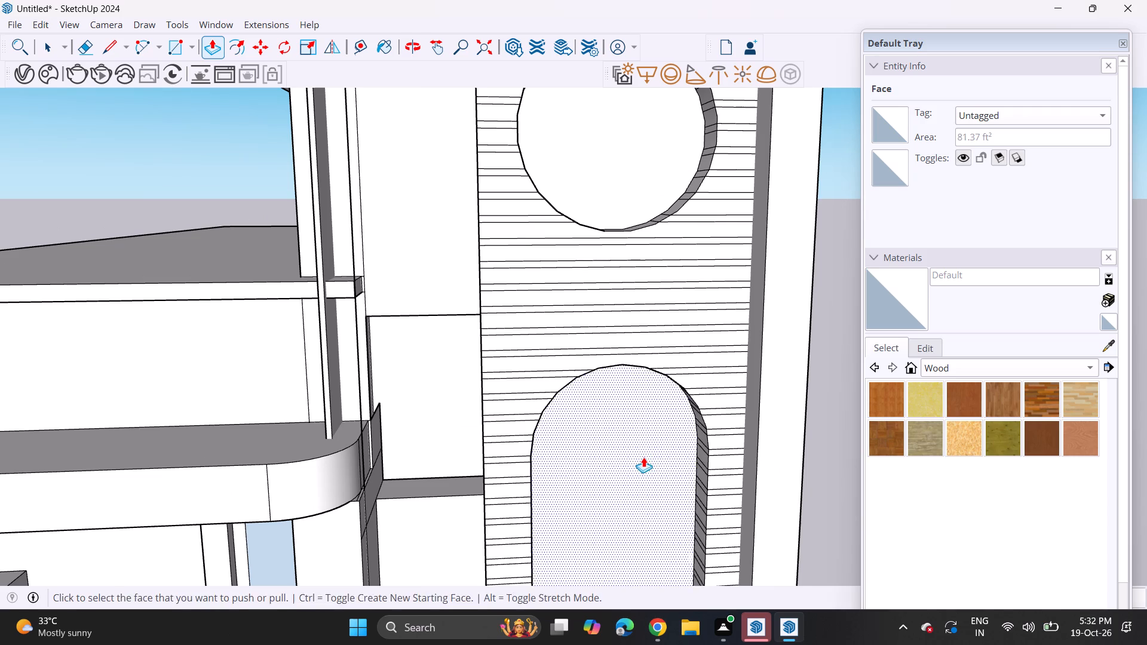
# Pull the round-bottomed panel beside the tower slightly outward and repeat the same distance on the uppermost panel above it.
pyautogui.moveTo(643, 457); pyautogui.dragTo(637, 306, button='middle')
pyautogui.moveTo(680, 460); pyautogui.dragTo(672, 294, button='middle')
pyautogui.moveTo(664, 303); pyautogui.dragTo(659, 447, button='middle')
pyautogui.scroll(-8, 633, 420)
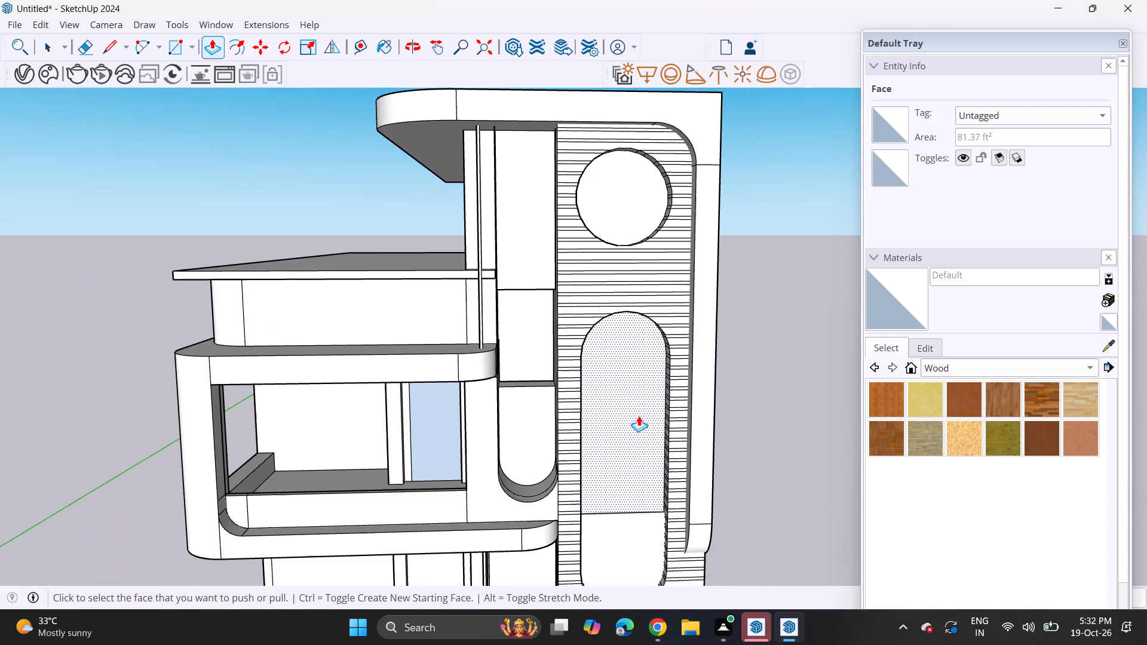
pyautogui.moveTo(635, 440); pyautogui.dragTo(625, 350, button='middle')
pyautogui.scroll(3, 487, 373)
pyautogui.click(530, 371)
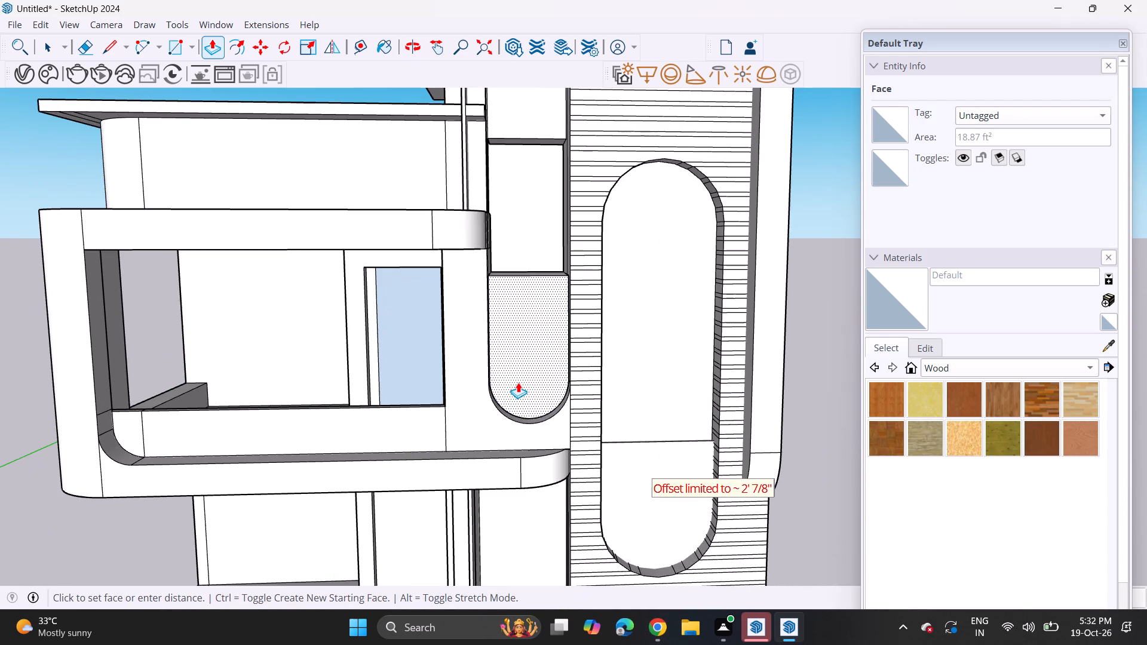
pyautogui.click(518, 383)
pyautogui.doubleClick(520, 110)
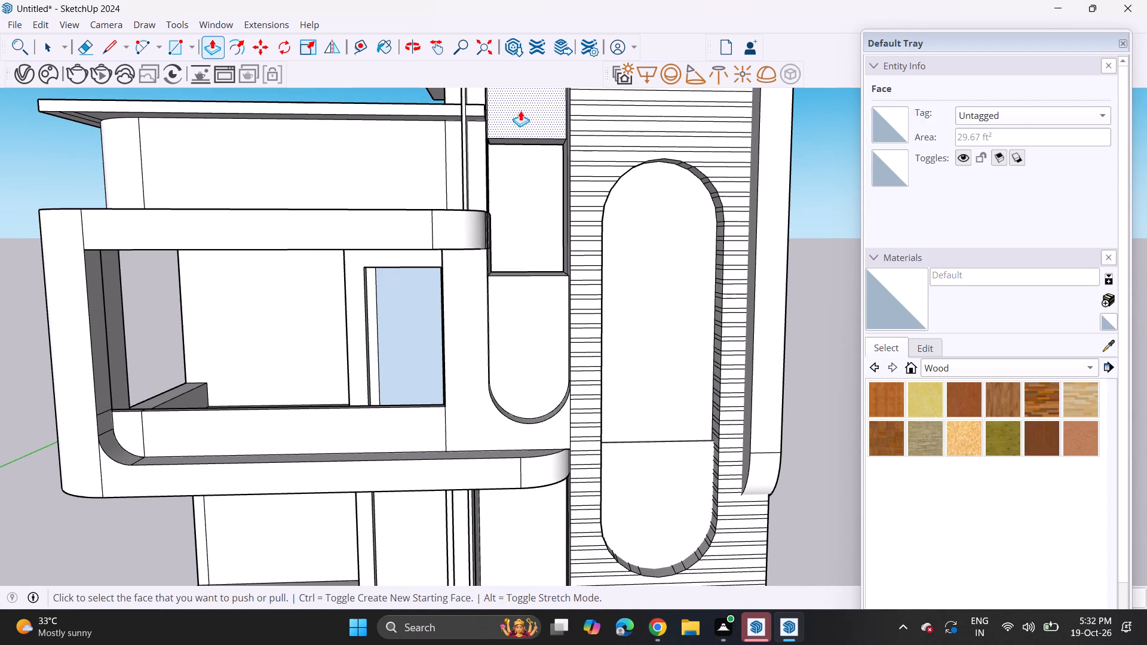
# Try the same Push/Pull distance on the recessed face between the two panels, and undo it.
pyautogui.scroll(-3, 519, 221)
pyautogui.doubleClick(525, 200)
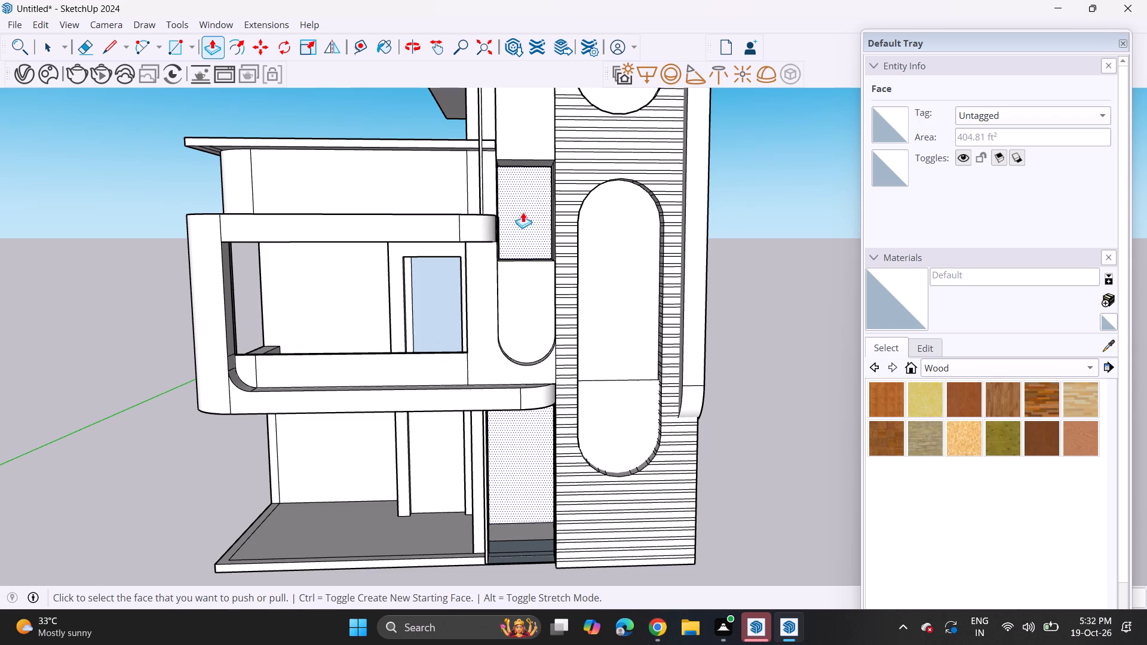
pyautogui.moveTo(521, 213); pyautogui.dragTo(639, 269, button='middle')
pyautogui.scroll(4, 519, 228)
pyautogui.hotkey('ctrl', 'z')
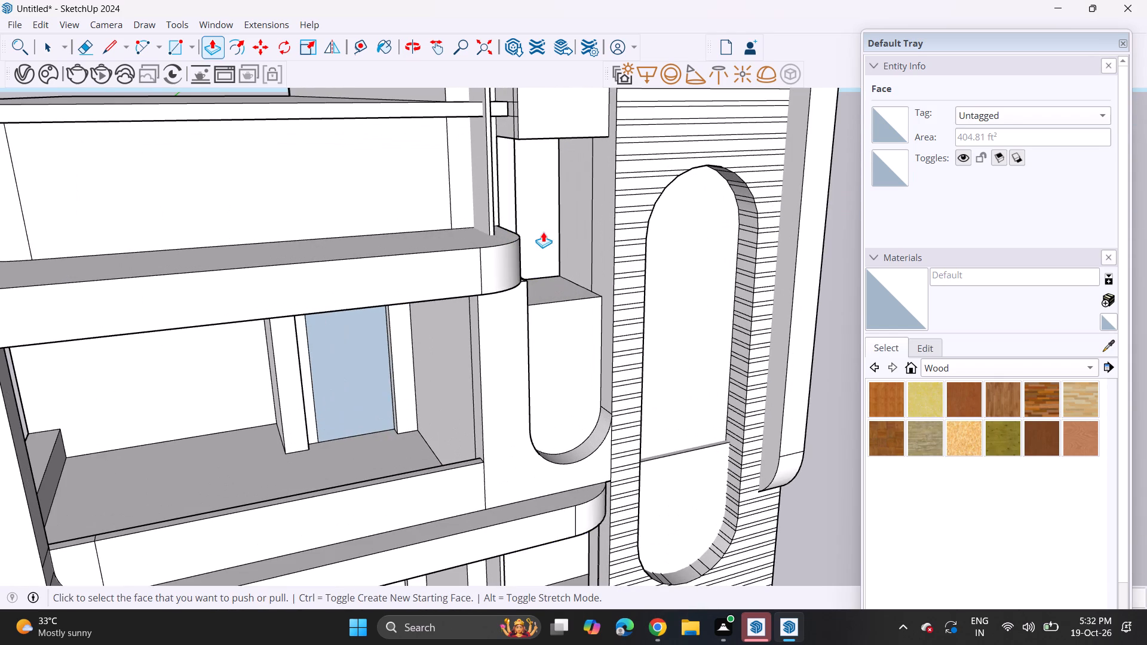
# Pull the recessed face between the uppermost and round-bottomed panels outward in two passes until it sits nearly level with them.
pyautogui.click(541, 231)
pyautogui.click(556, 244)
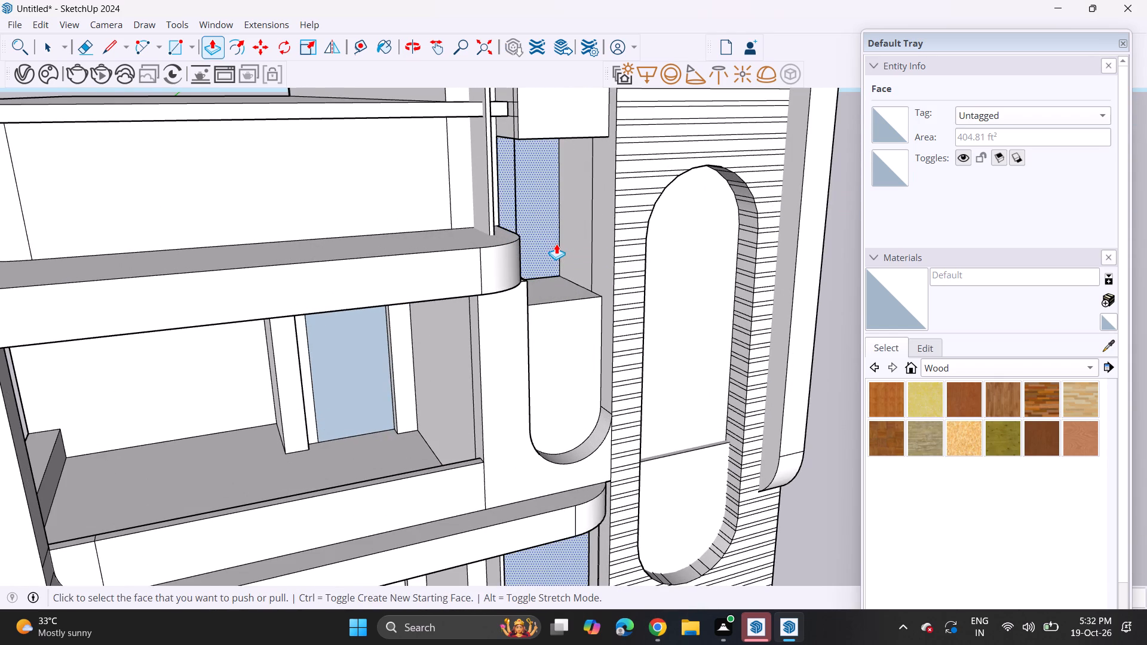
pyautogui.click(538, 234)
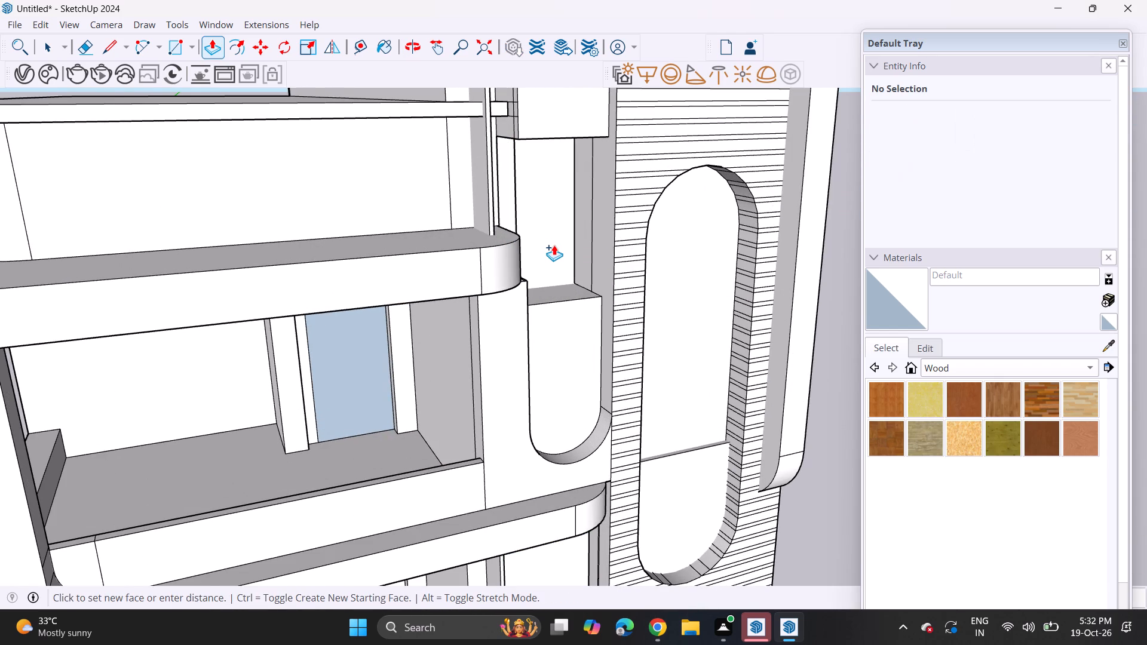
pyautogui.click(567, 254)
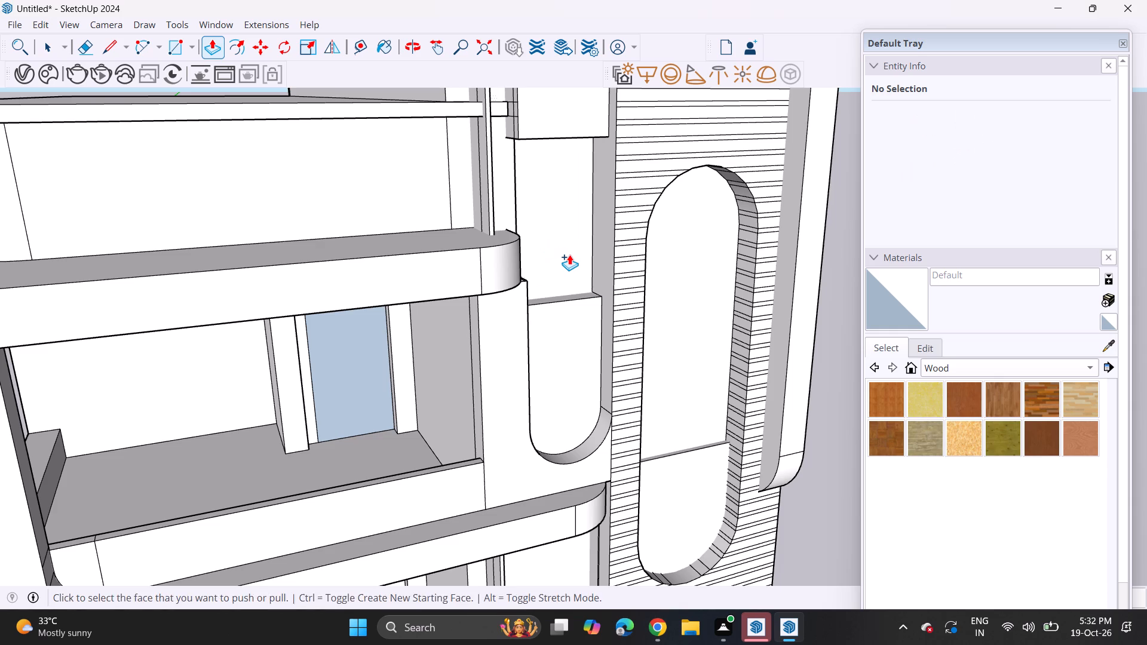
# Push/Pull the narrow side face beside the stacked panels to align with the uppermost panel's lower corner.
pyautogui.moveTo(588, 285); pyautogui.dragTo(511, 251, button='middle')
pyautogui.scroll(-9, 474, 221)
pyautogui.moveTo(464, 180); pyautogui.dragTo(582, 226, button='middle')
pyautogui.scroll(1, 582, 226)
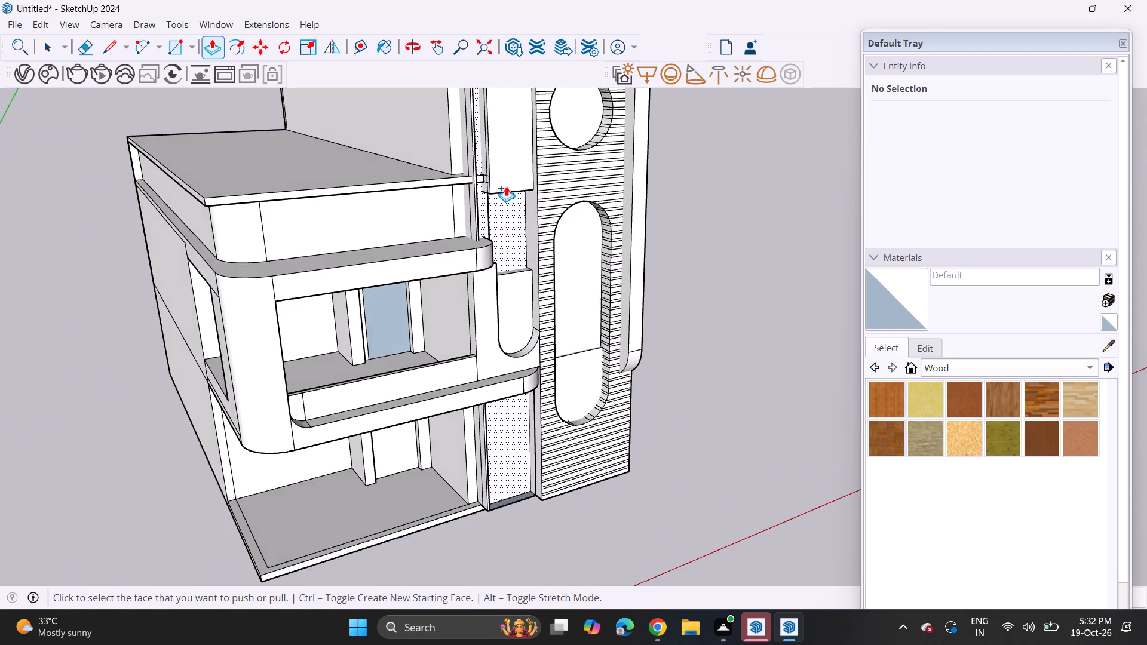
pyautogui.scroll(9, 490, 176)
pyautogui.moveTo(482, 174); pyautogui.dragTo(345, 204, button='middle')
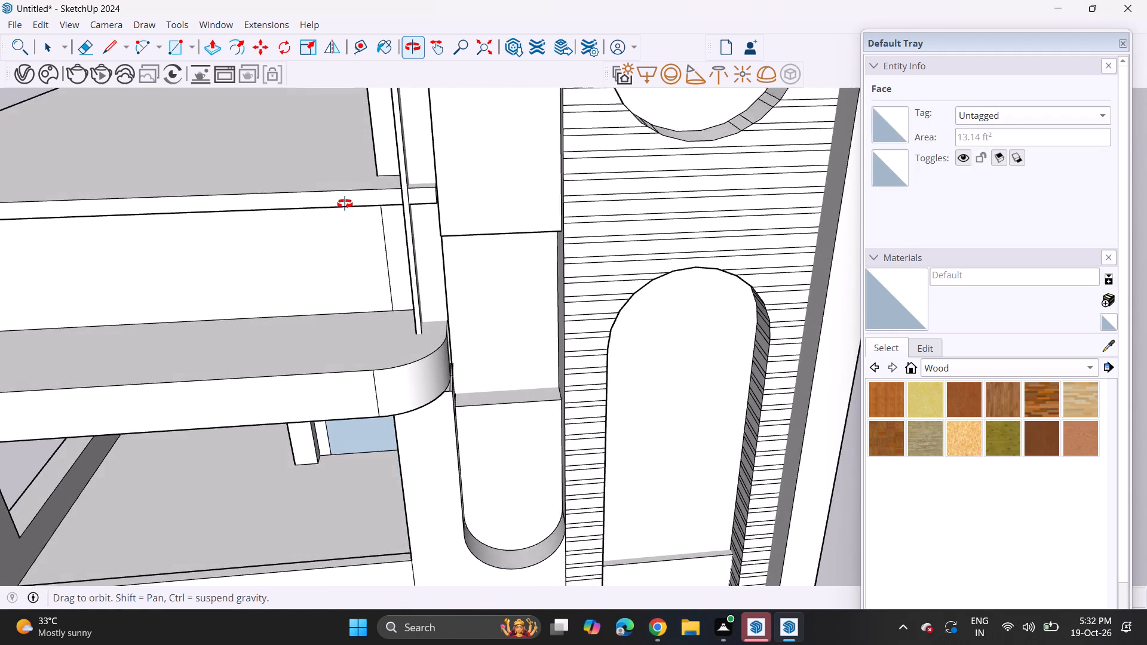
pyautogui.moveTo(345, 204); pyautogui.dragTo(273, 189, button='middle')
pyautogui.scroll(3, 439, 181)
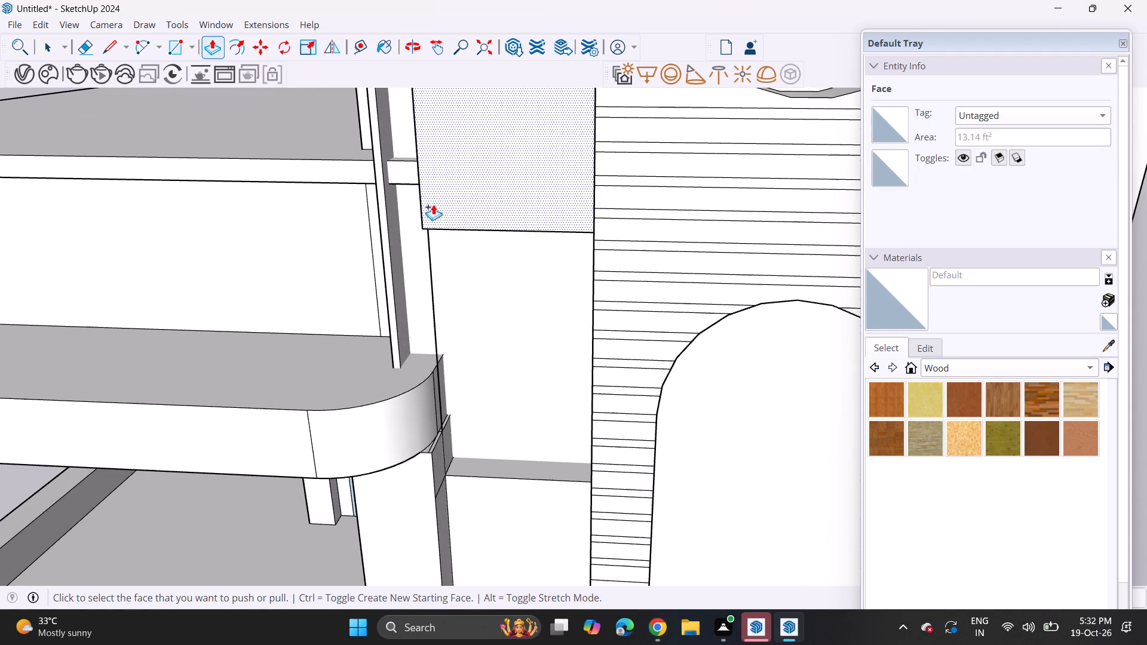
pyautogui.scroll(1, 433, 204)
pyautogui.click(394, 265)
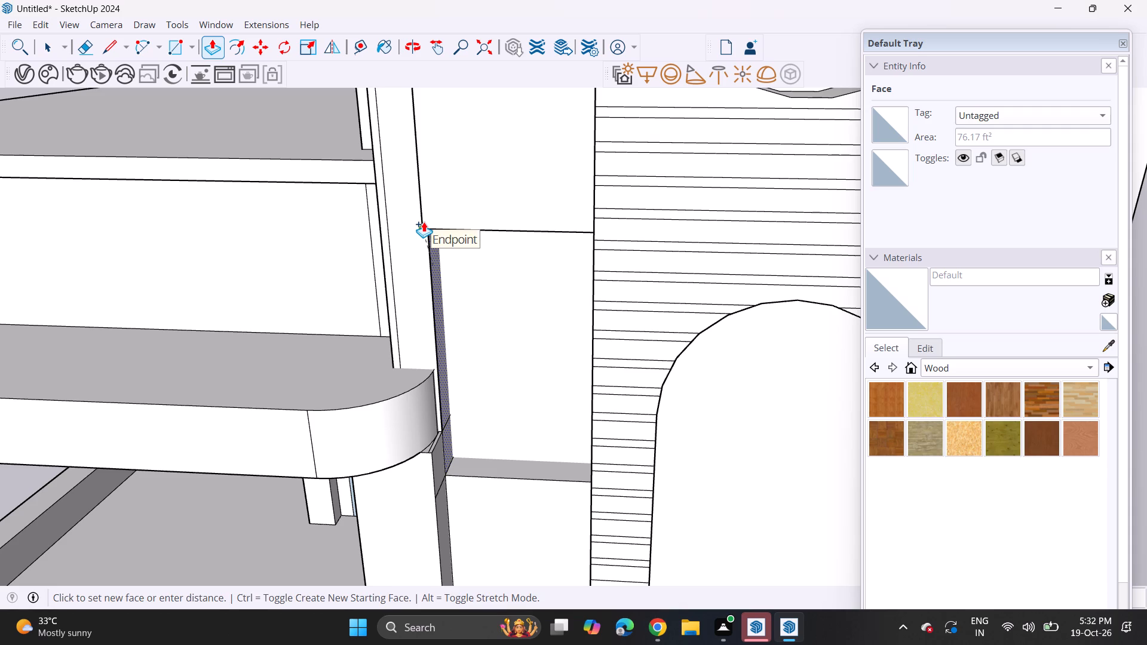
pyautogui.click(424, 222)
# Push the lower part of the capsule recess's face inward until it is level with the upper part.
pyautogui.moveTo(446, 331); pyautogui.dragTo(509, 206, button='middle')
pyautogui.scroll(-12, 495, 213)
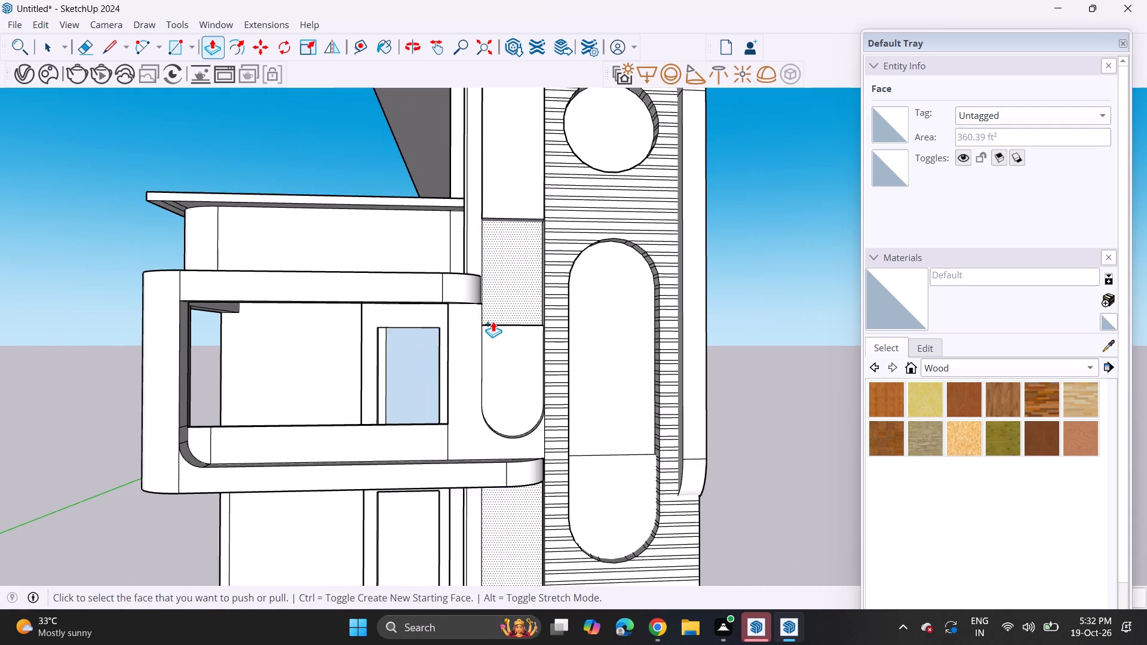
pyautogui.keyDown('shift'); pyautogui.moveTo(501, 316); pyautogui.dragTo(530, 343, button='middle'); pyautogui.keyUp('shift')
pyautogui.moveTo(521, 345); pyautogui.dragTo(493, 350, button='middle')
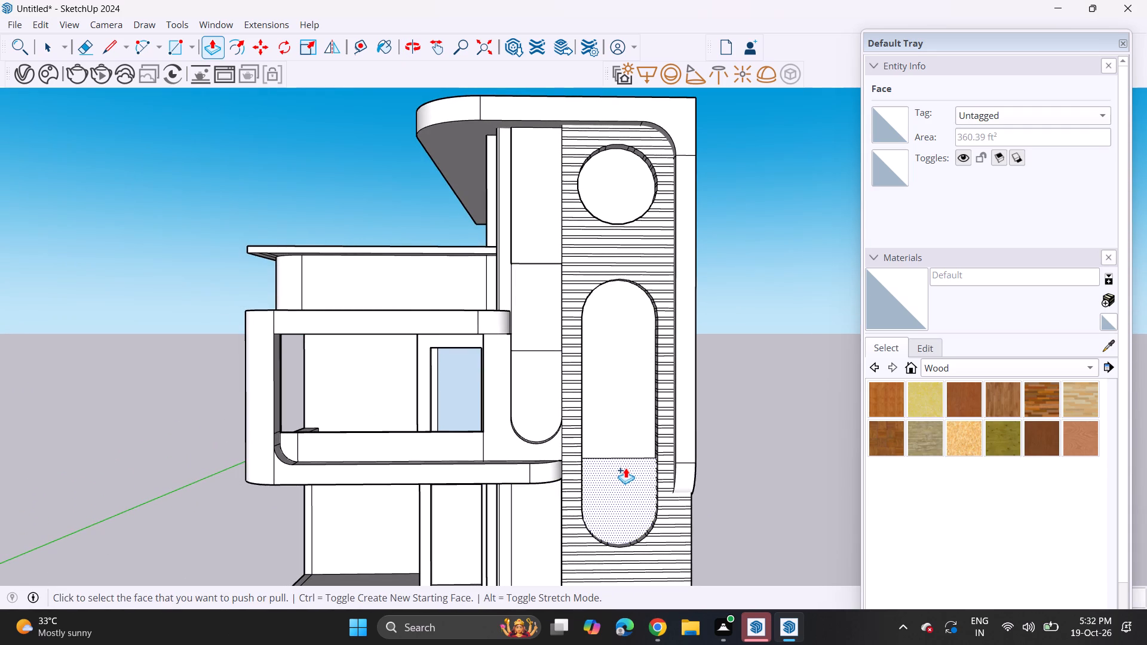
pyautogui.moveTo(622, 465); pyautogui.dragTo(683, 575, button='middle')
pyautogui.scroll(9, 640, 469)
pyautogui.middleClick(631, 469)
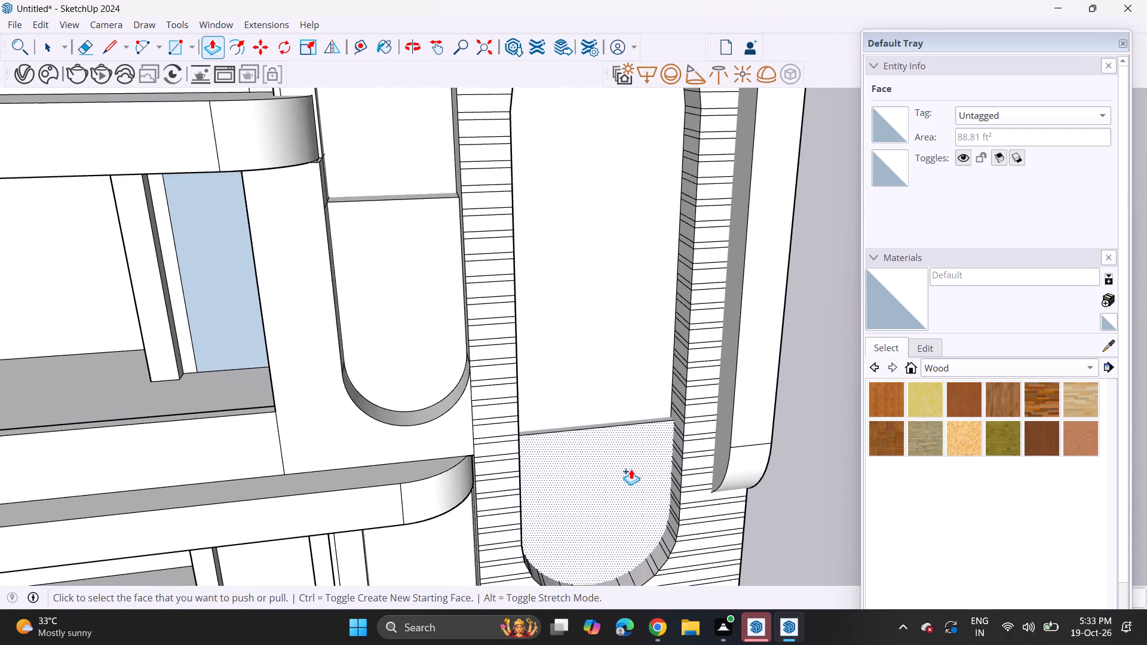
pyautogui.click(628, 471)
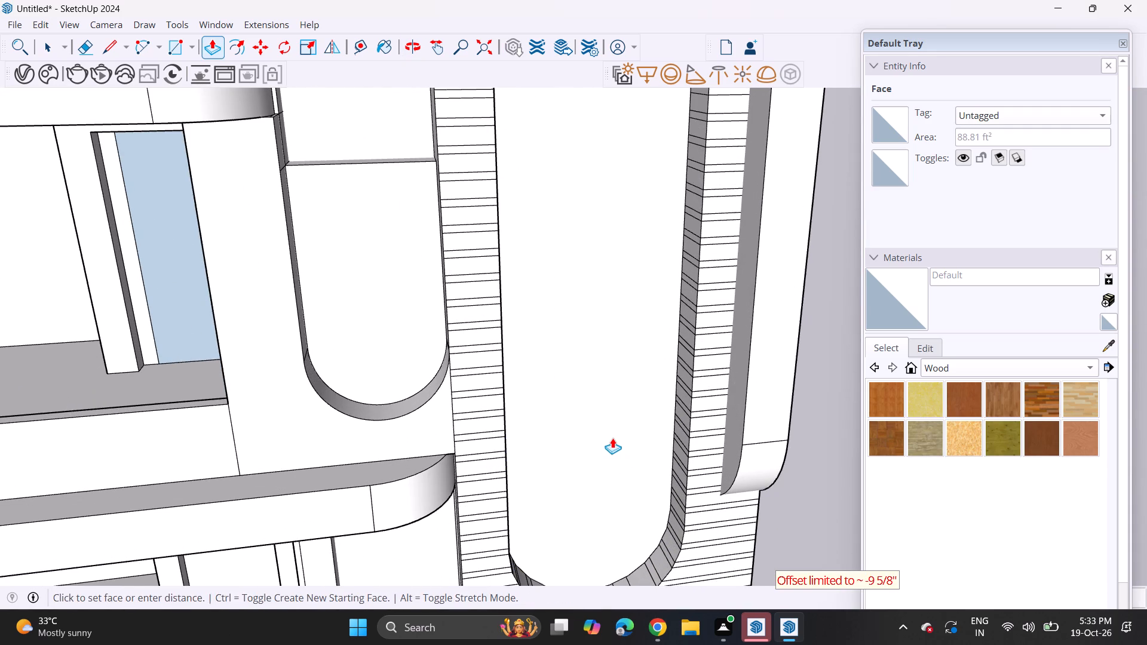
pyautogui.click(612, 438)
# Draw two upright rectangles against the capsule face's right edge, one in the upper half and a shorter one in the lower half.
pyautogui.scroll(-9, 553, 306)
pyautogui.moveTo(592, 346); pyautogui.dragTo(556, 274, button='middle')
pyautogui.scroll(-2, 558, 293)
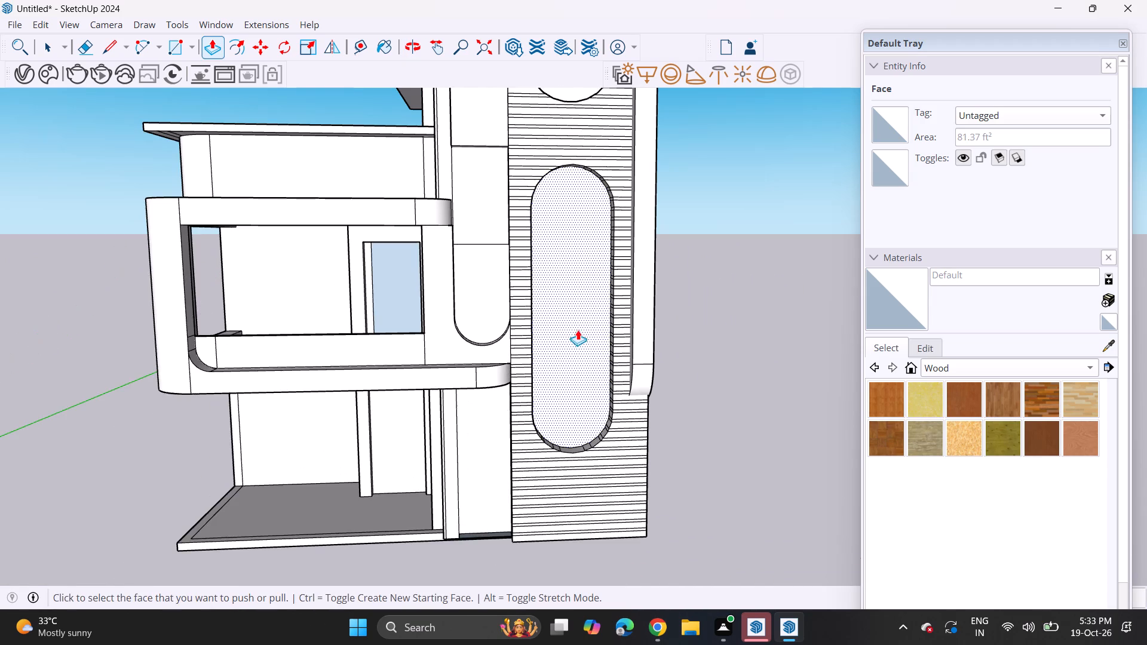
pyautogui.keyDown('shift'); pyautogui.moveTo(579, 337); pyautogui.dragTo(613, 418, button='middle'); pyautogui.keyUp('shift')
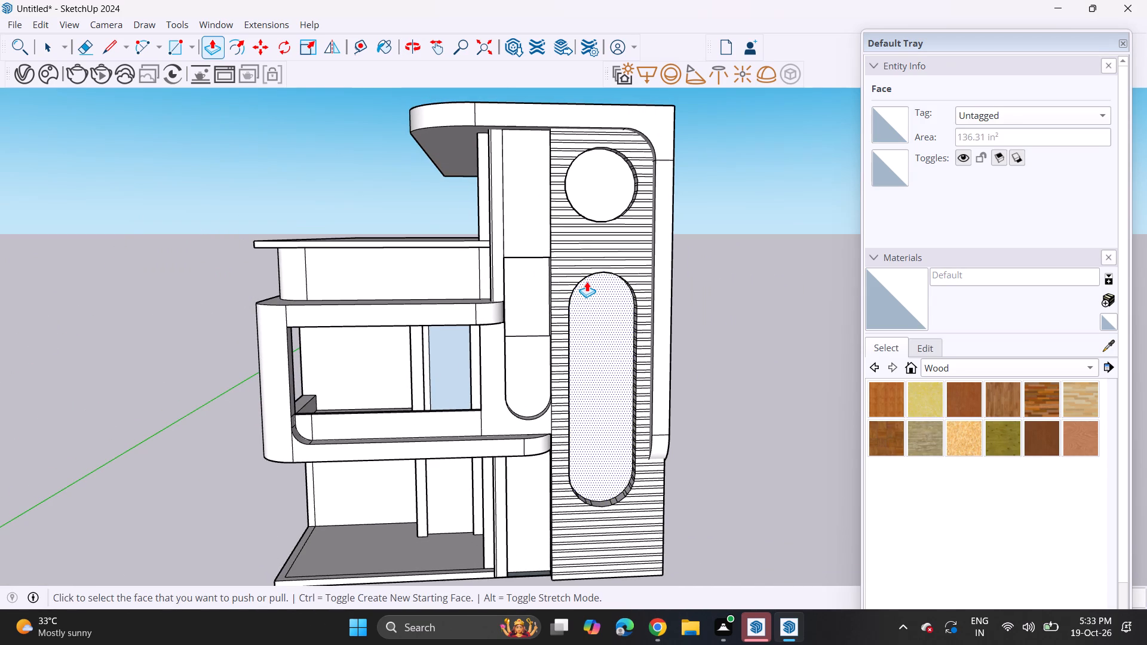
pyautogui.click(178, 51)
pyautogui.scroll(10, 584, 331)
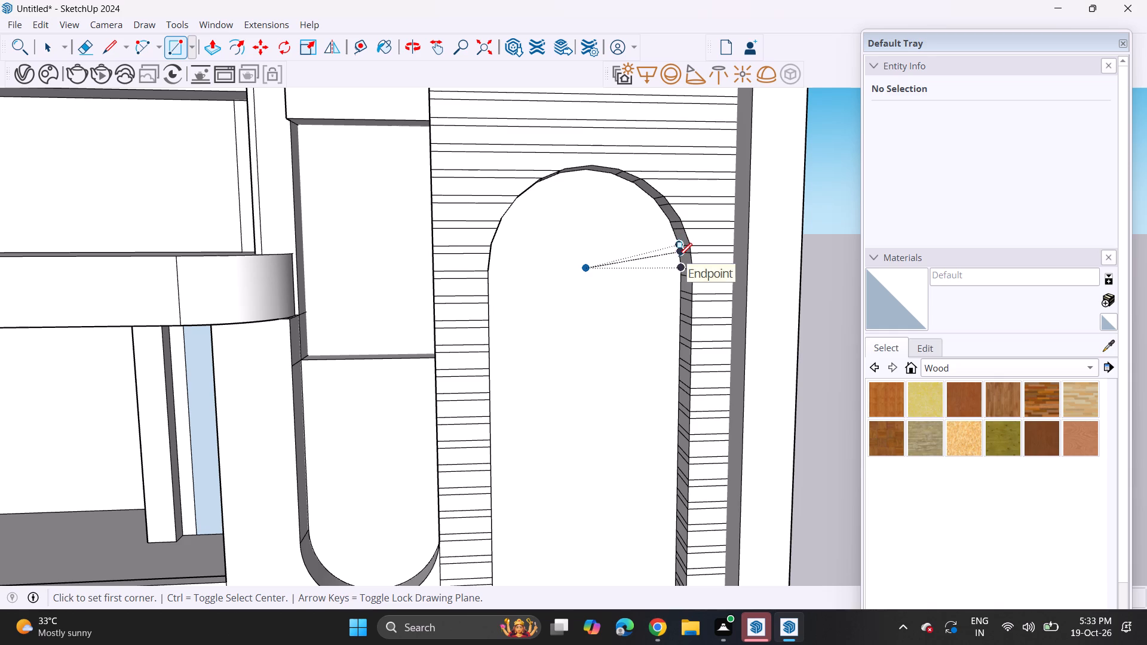
pyautogui.click(681, 257)
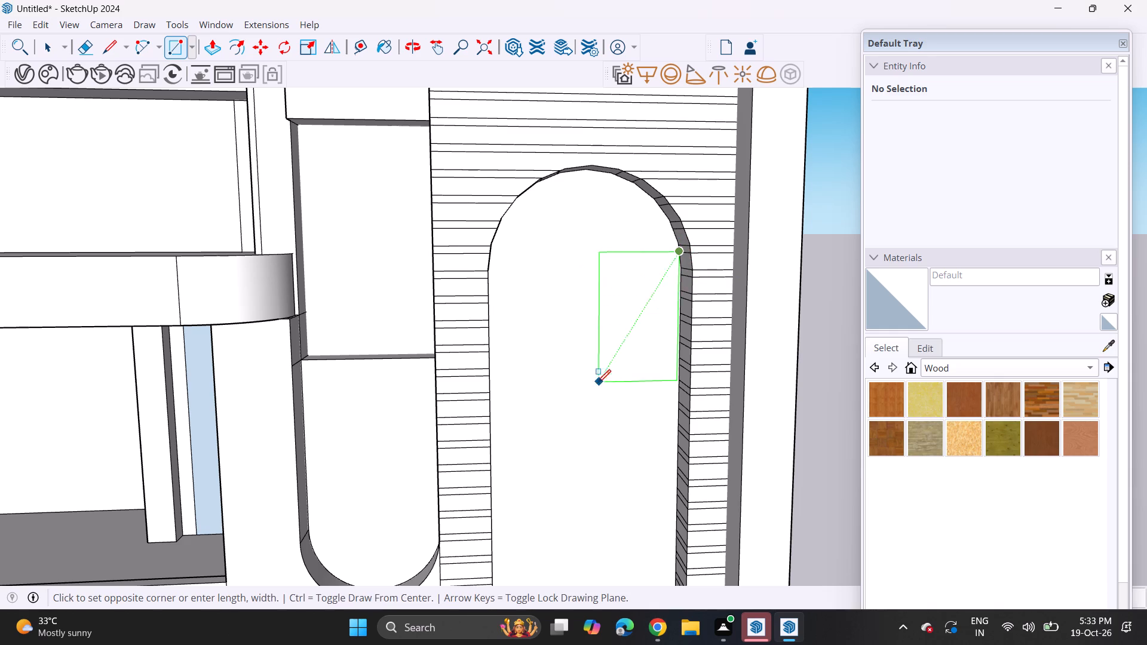
pyautogui.scroll(-4, 597, 415)
pyautogui.moveTo(599, 427); pyautogui.dragTo(587, 328, button='middle')
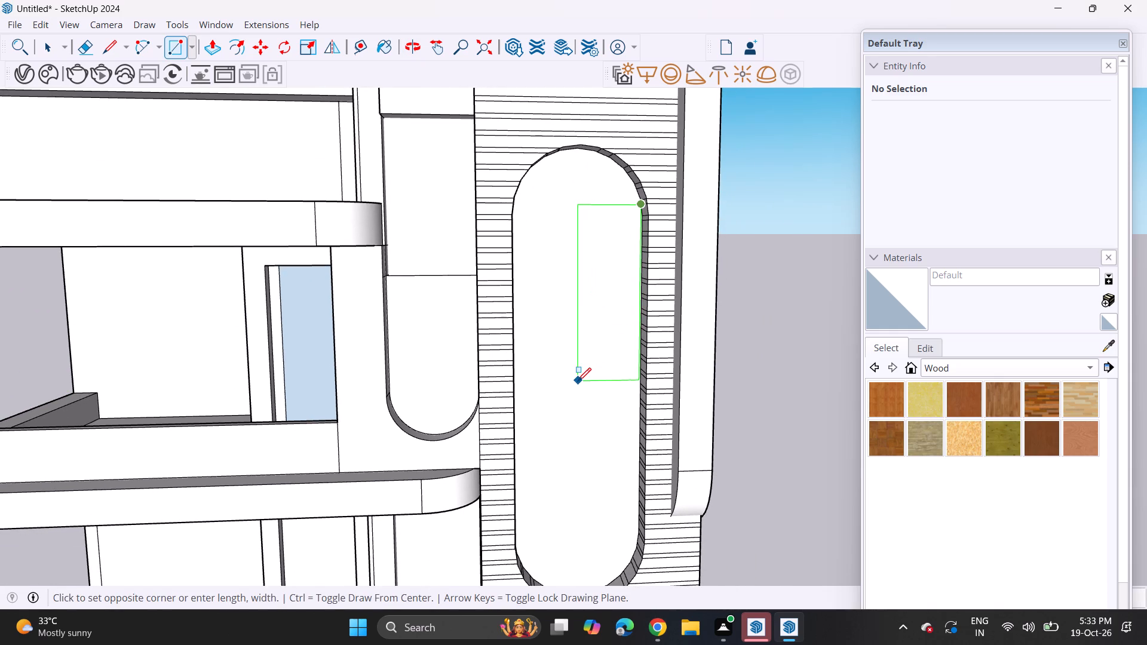
pyautogui.click(582, 339)
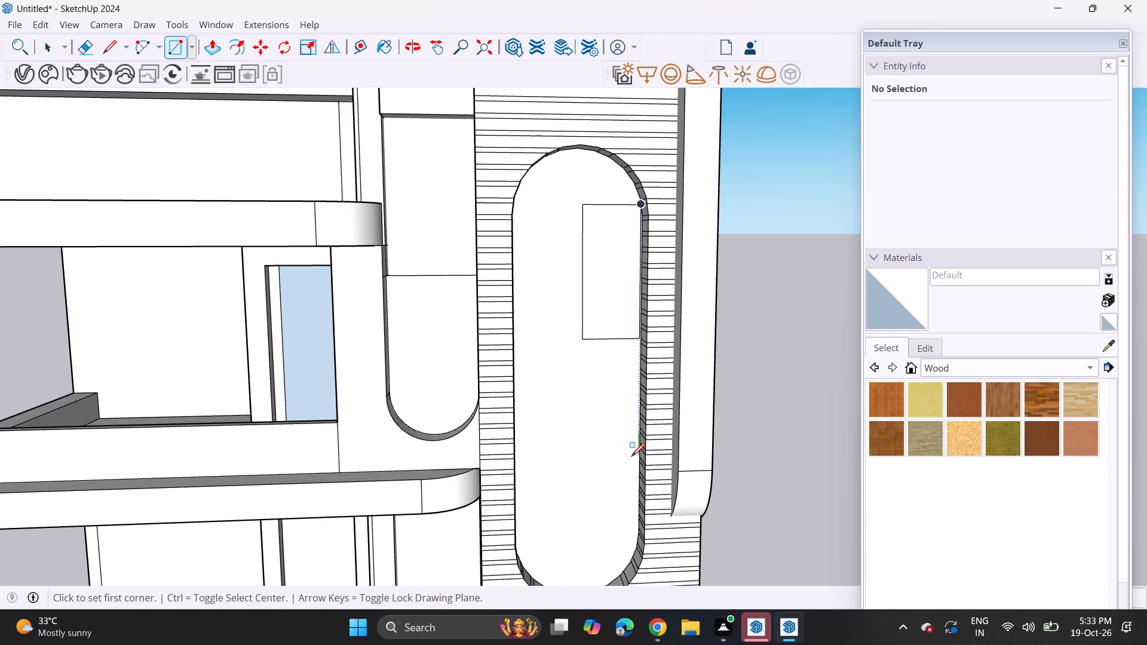
pyautogui.click(637, 450)
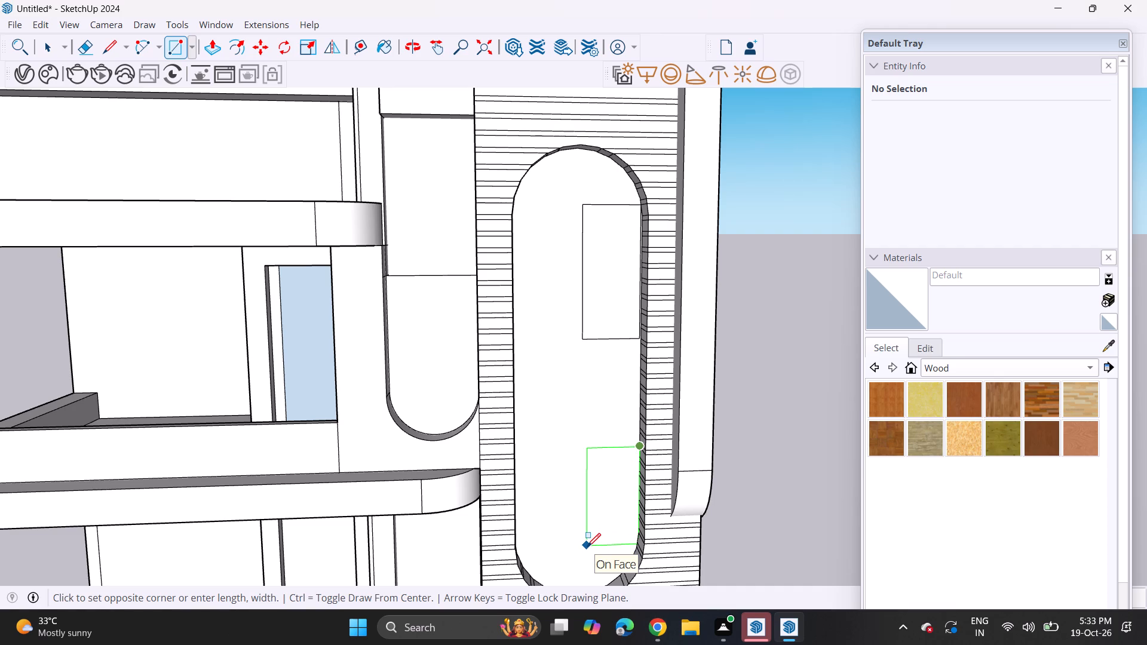
pyautogui.click(587, 546)
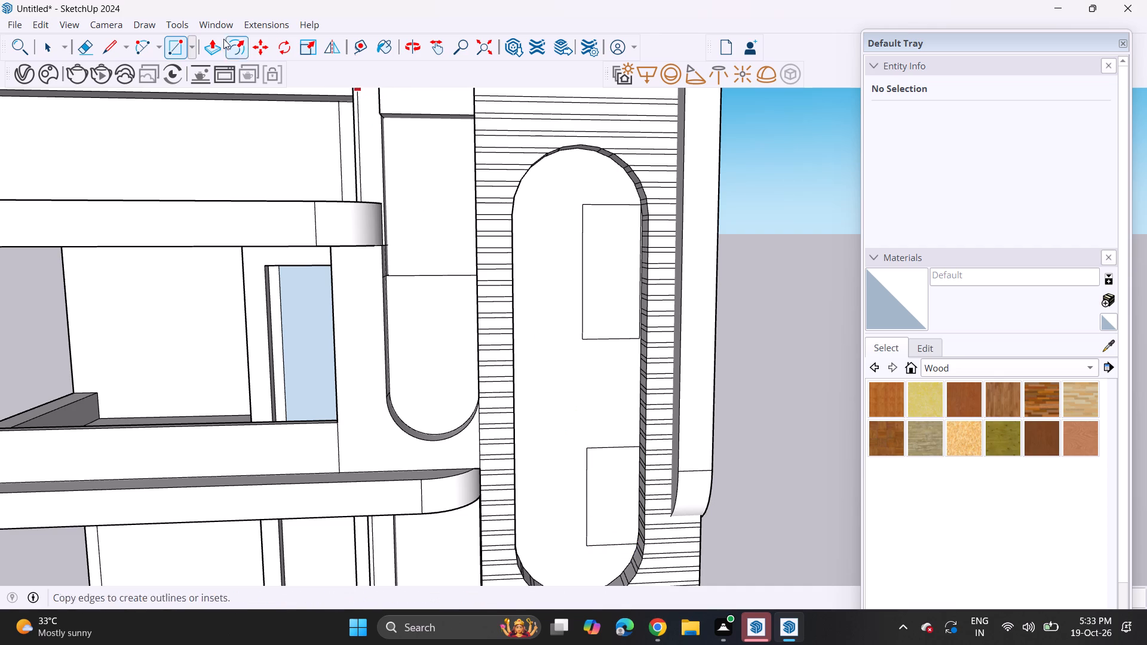
# Push the upper rectangle on the capsule face slightly inward to form a window recess.
pyautogui.moveTo(214, 40); pyautogui.dragTo(220, 42)
pyautogui.moveTo(628, 275); pyautogui.dragTo(651, 318, button='middle')
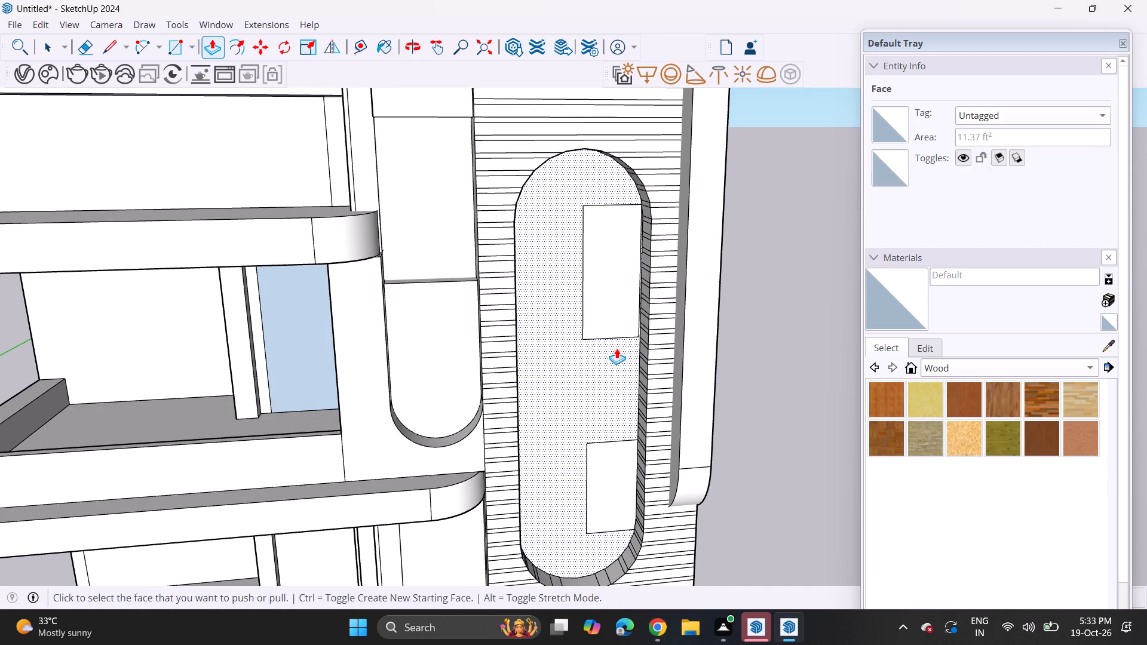
pyautogui.scroll(5, 597, 321)
pyautogui.click(613, 312)
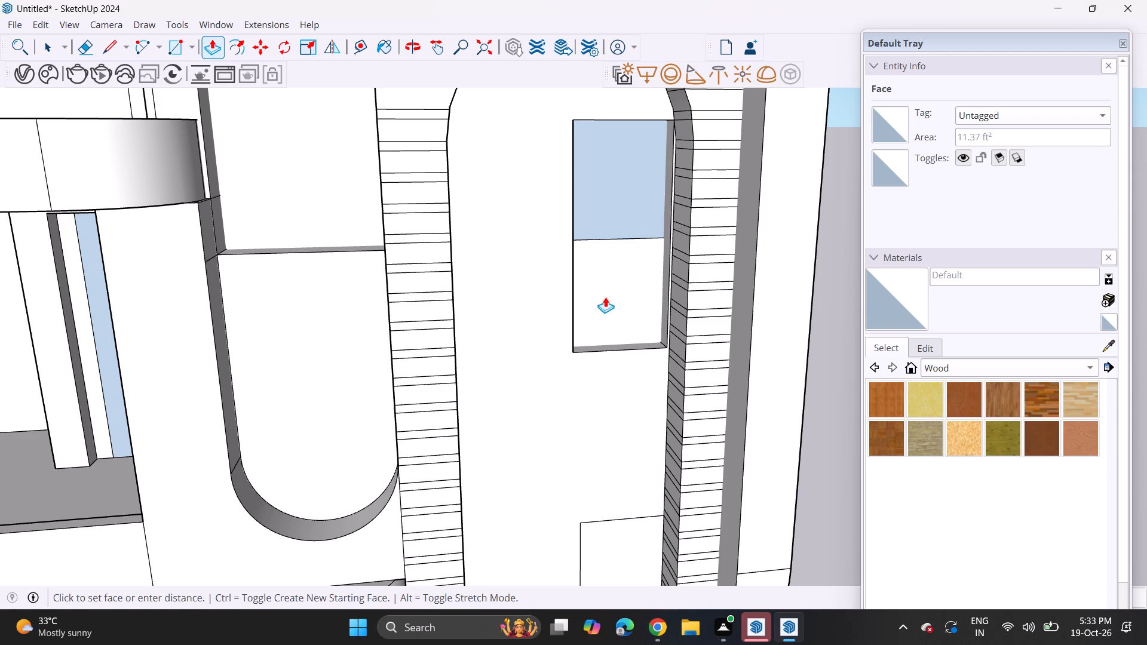
pyautogui.click(605, 297)
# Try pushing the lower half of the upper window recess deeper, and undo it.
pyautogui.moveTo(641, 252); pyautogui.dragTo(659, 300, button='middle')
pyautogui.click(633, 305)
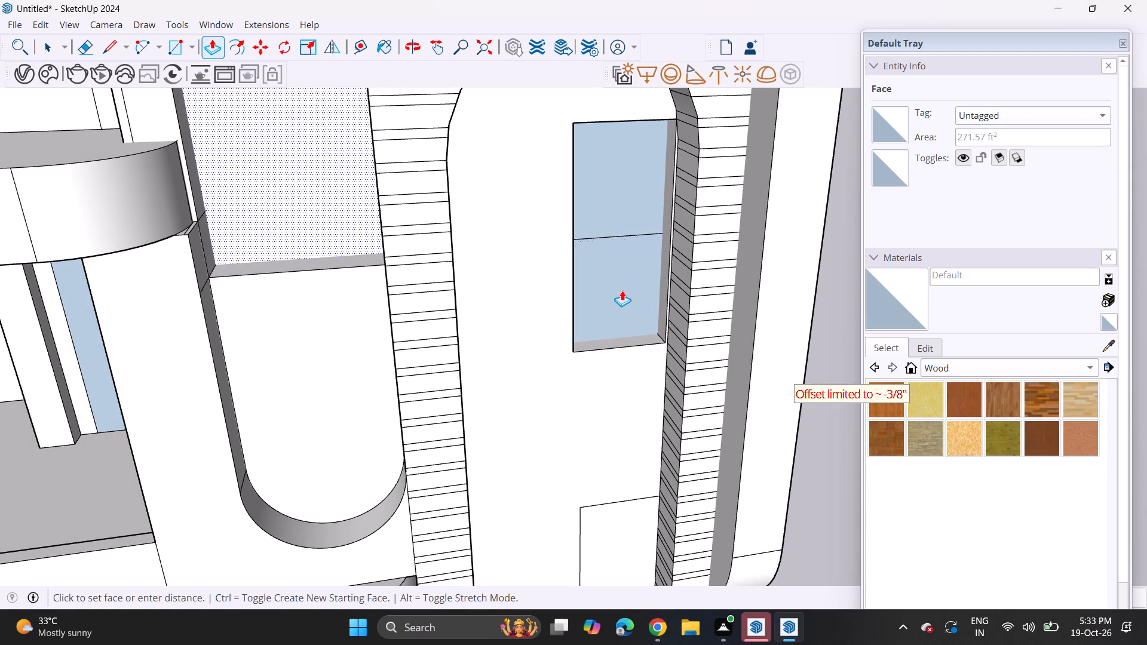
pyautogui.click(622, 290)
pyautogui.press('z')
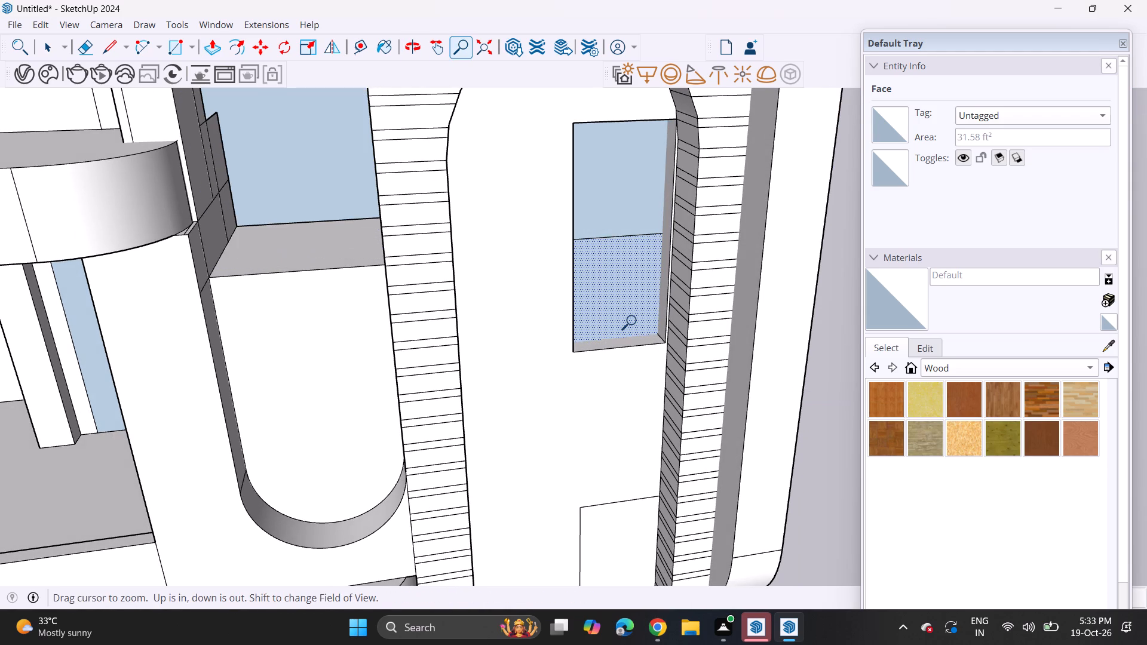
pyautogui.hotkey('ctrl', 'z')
# Push the lower rectangle on the capsule face slightly inward to form a second window recess.
pyautogui.scroll(-5, 630, 333)
pyautogui.press('space')
pyautogui.press('p')
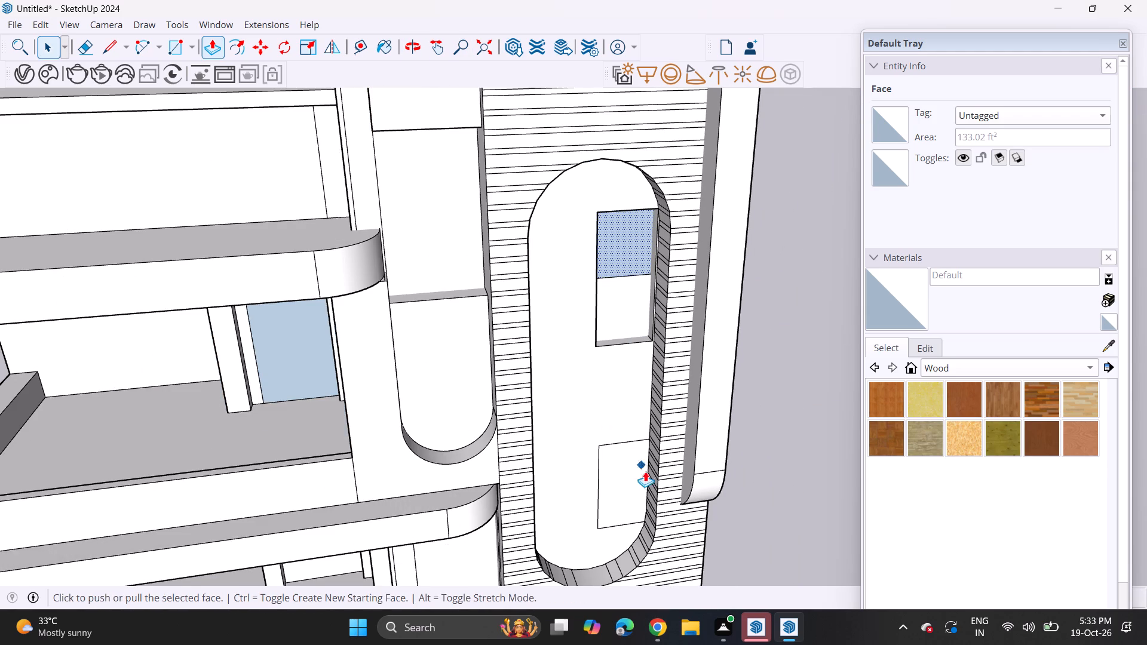
pyautogui.press('Escape')
pyautogui.click(618, 483)
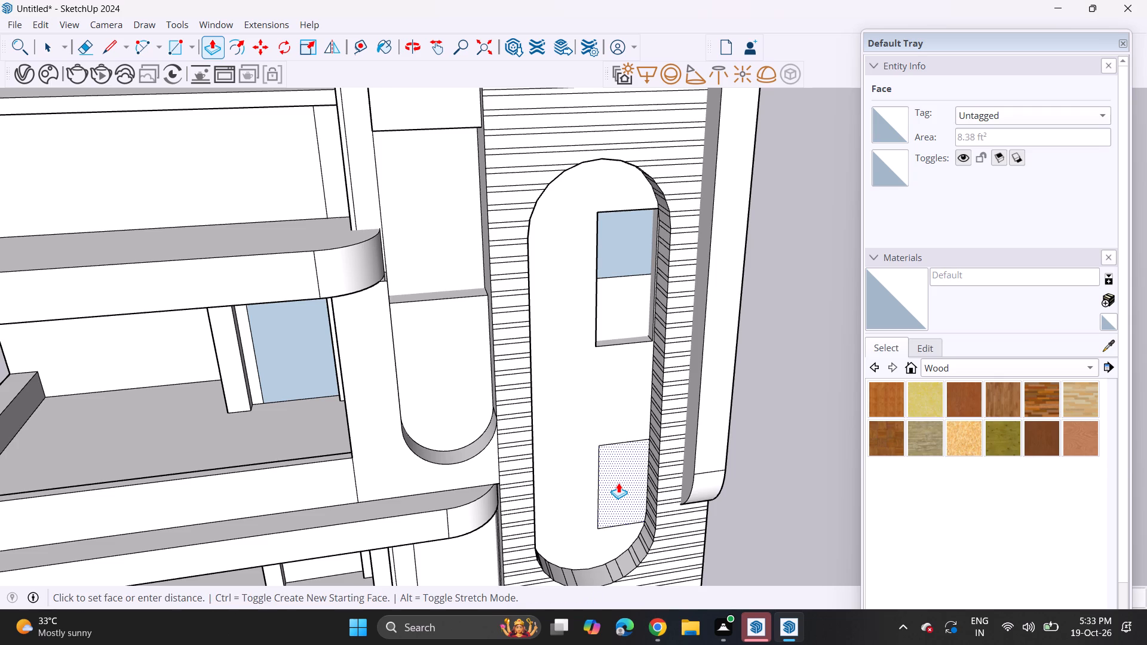
pyautogui.click(615, 475)
# Level the upper pane of the upper window recess with the pane below it and erase their dividing edge.
pyautogui.moveTo(624, 482); pyautogui.dragTo(568, 326, button='middle')
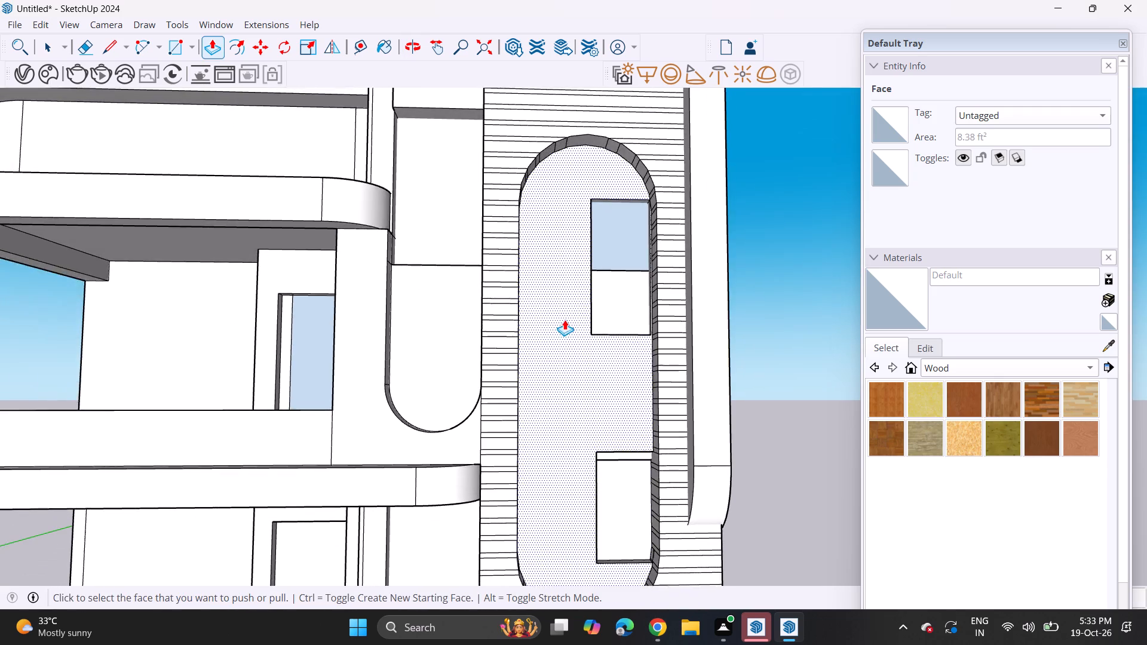
pyautogui.scroll(-3, 565, 320)
pyautogui.moveTo(570, 321); pyautogui.dragTo(667, 347, button='middle')
pyautogui.moveTo(668, 348); pyautogui.dragTo(649, 380, button='middle')
pyautogui.scroll(3, 699, 291)
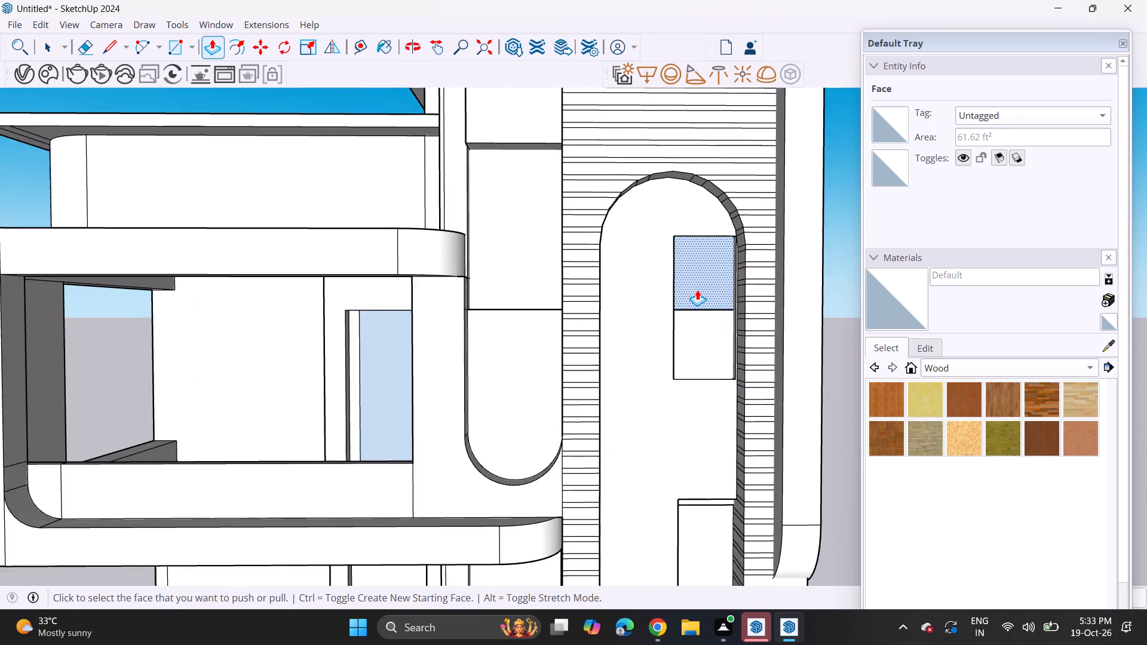
pyautogui.scroll(1, 697, 290)
pyautogui.click(695, 286)
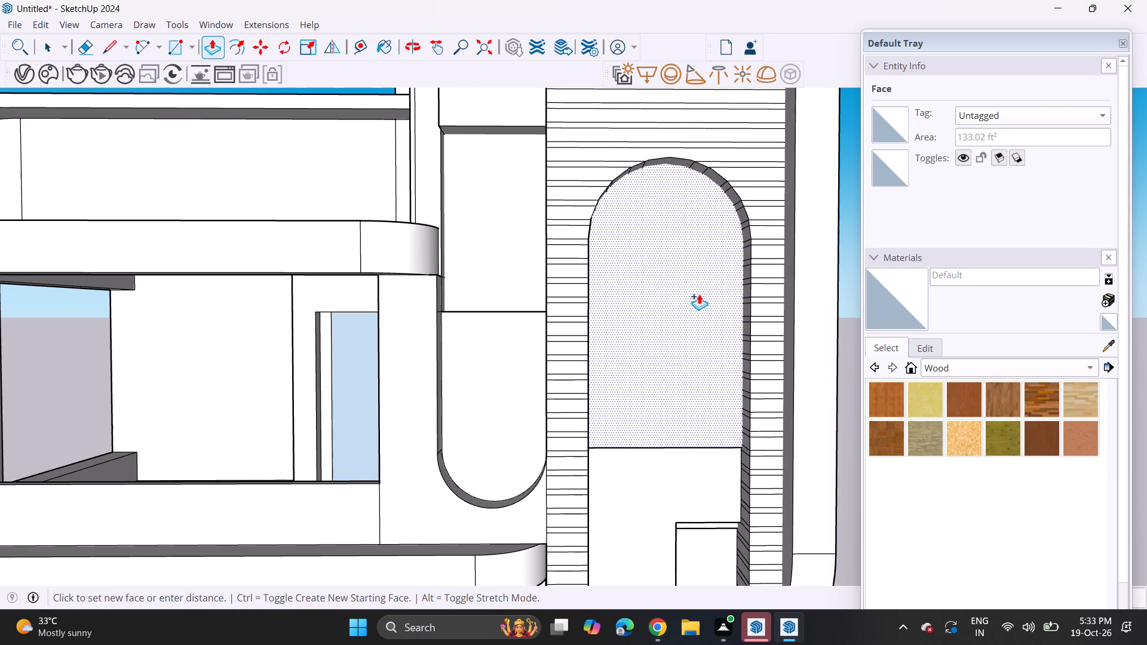
pyautogui.click(692, 288)
pyautogui.press('space')
pyautogui.moveTo(693, 307); pyautogui.dragTo(698, 314)
pyautogui.click(698, 314)
pyautogui.press('Delete')
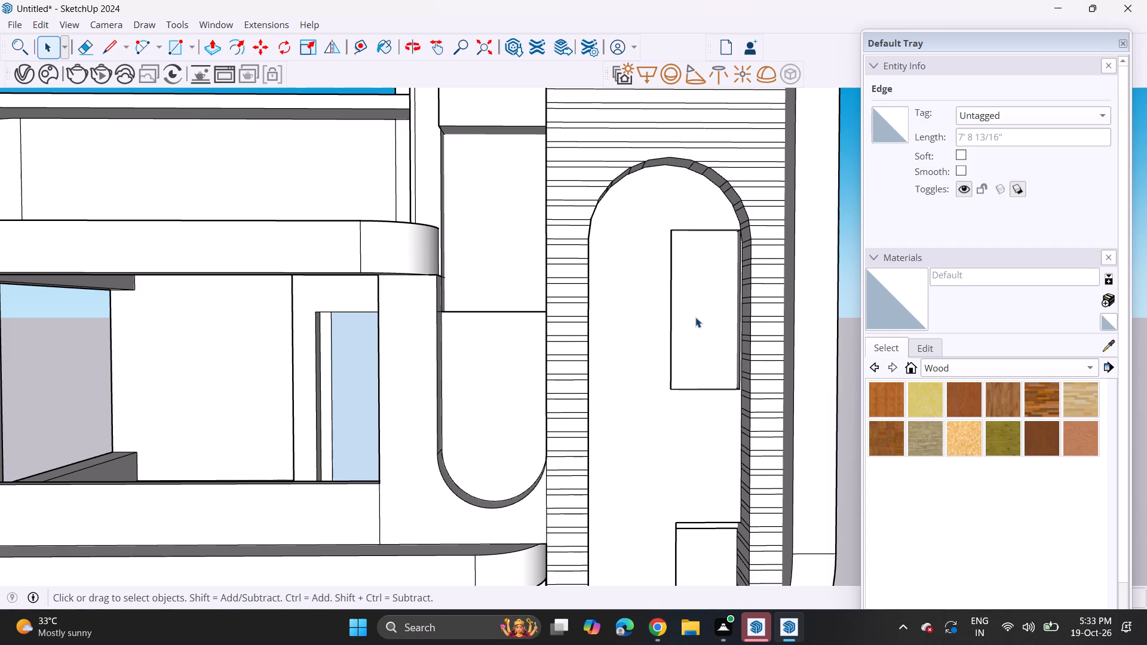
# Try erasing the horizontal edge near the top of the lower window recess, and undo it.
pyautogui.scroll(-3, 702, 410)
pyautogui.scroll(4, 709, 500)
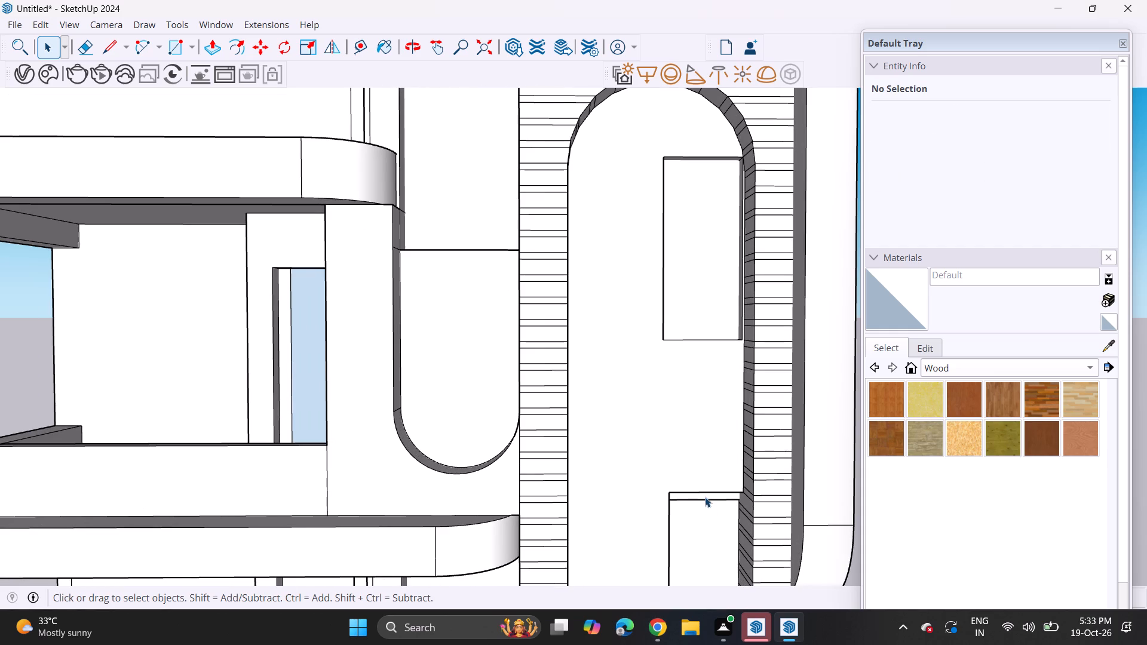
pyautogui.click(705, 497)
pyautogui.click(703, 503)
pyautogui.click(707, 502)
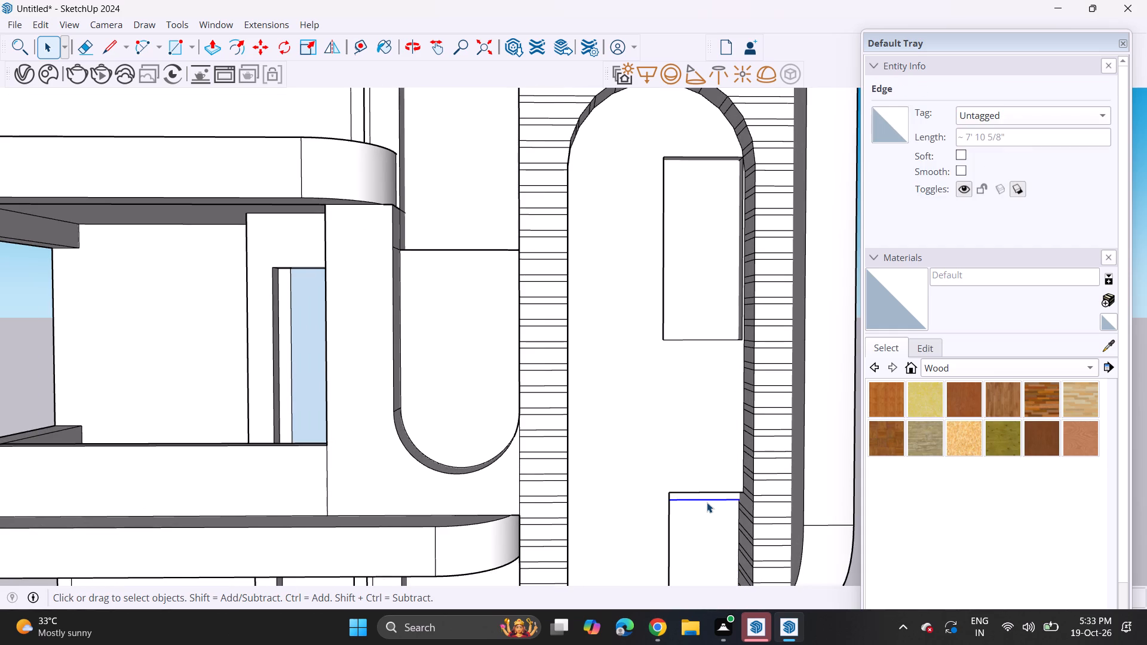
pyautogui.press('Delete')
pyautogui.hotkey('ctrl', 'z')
# Push the narrow strip along the top of the lower window recess inward to meet the recess's back face.
pyautogui.scroll(5, 709, 500)
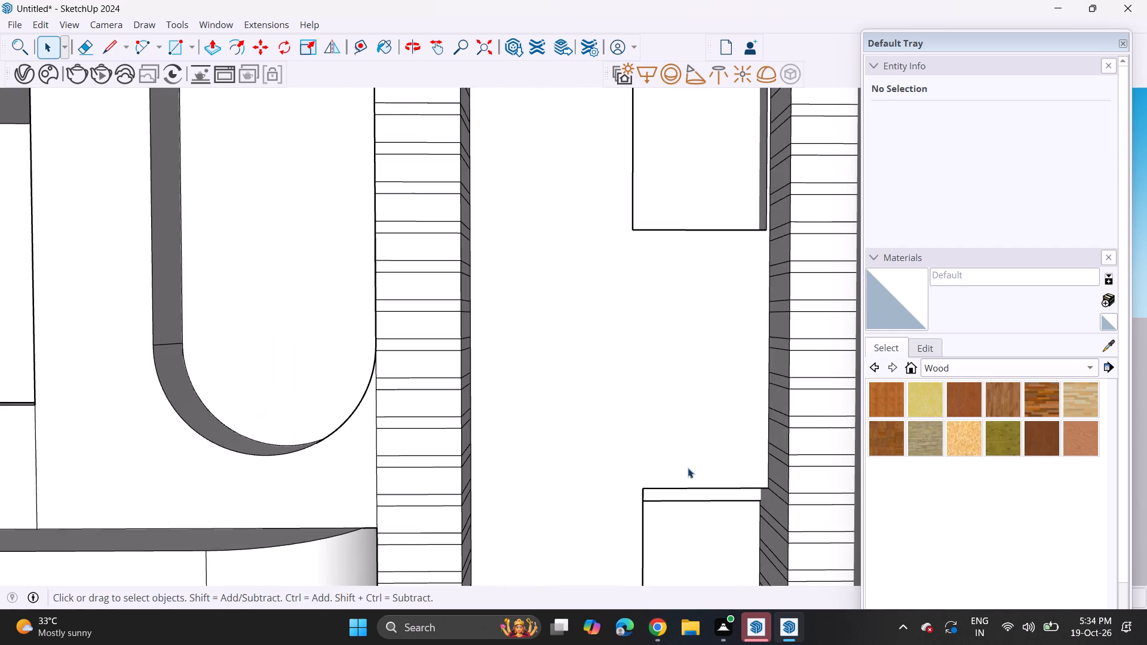
pyautogui.keyDown('shift'); pyautogui.moveTo(680, 450); pyautogui.dragTo(635, 211, button='middle'); pyautogui.keyUp('shift')
pyautogui.moveTo(634, 245); pyautogui.dragTo(662, 358, button='middle')
pyautogui.scroll(3, 685, 326)
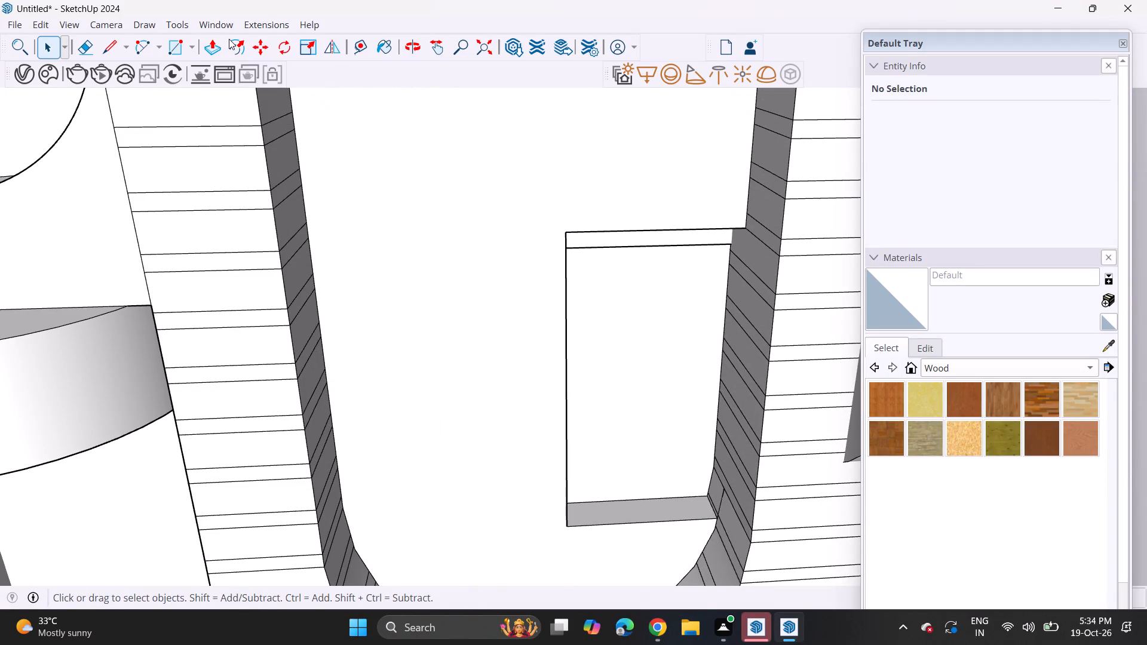
pyautogui.moveTo(209, 44); pyautogui.dragTo(218, 44)
pyautogui.click(624, 244)
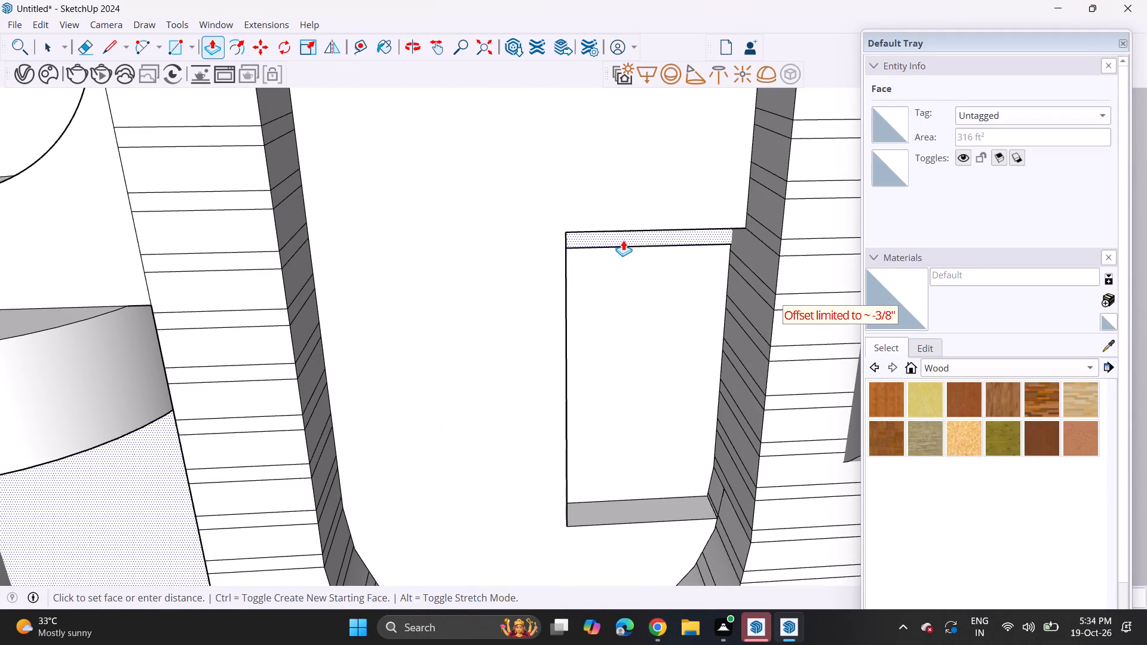
pyautogui.click(621, 238)
pyautogui.scroll(-20, 631, 276)
pyautogui.scroll(-2, 631, 276)
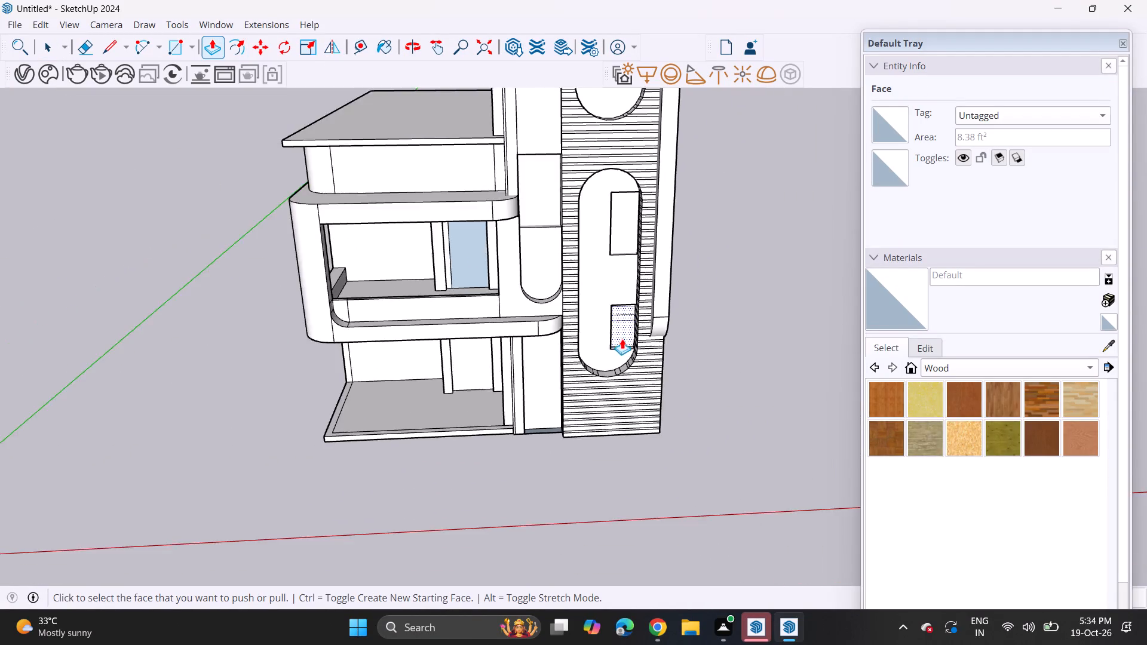
# Erase the vertical edge dividing the narrow column face beside the upper panel, above the balcony's rounded corner.
pyautogui.scroll(-3, 622, 339)
pyautogui.moveTo(627, 346); pyautogui.dragTo(620, 255, button='middle')
pyautogui.scroll(3, 617, 302)
pyautogui.keyDown('shift'); pyautogui.moveTo(611, 291); pyautogui.dragTo(663, 315, button='middle'); pyautogui.keyUp('shift')
pyautogui.moveTo(639, 316); pyautogui.dragTo(607, 293, button='middle')
pyautogui.moveTo(589, 186); pyautogui.dragTo(585, 257, button='middle')
pyautogui.scroll(16, 578, 208)
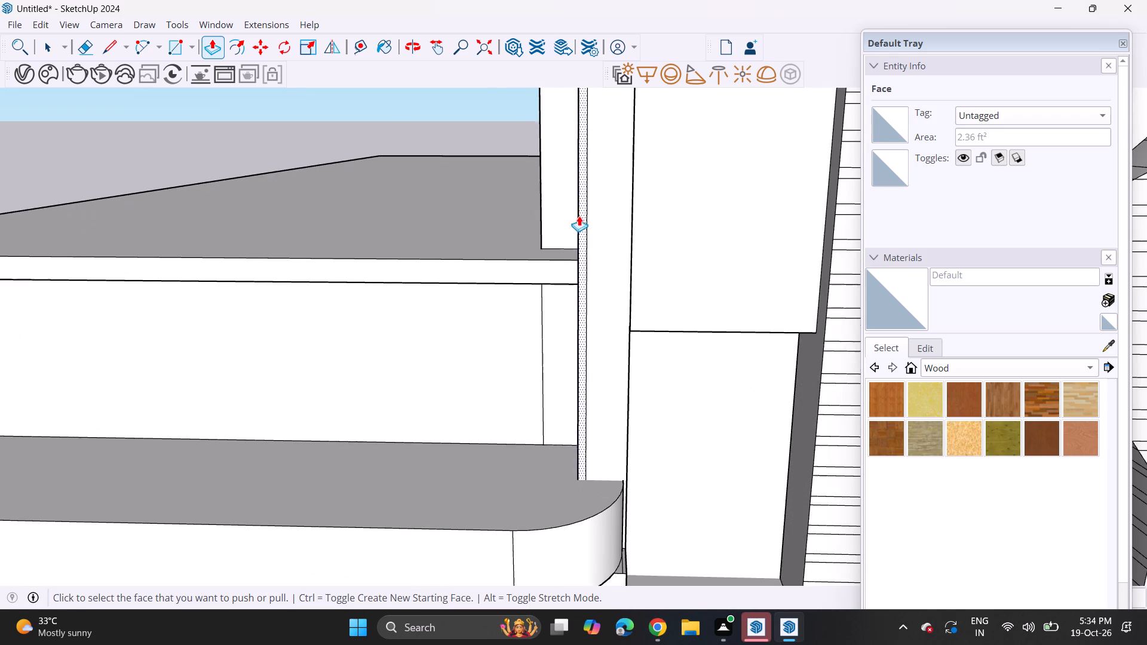
pyautogui.moveTo(87, 48); pyautogui.dragTo(96, 54)
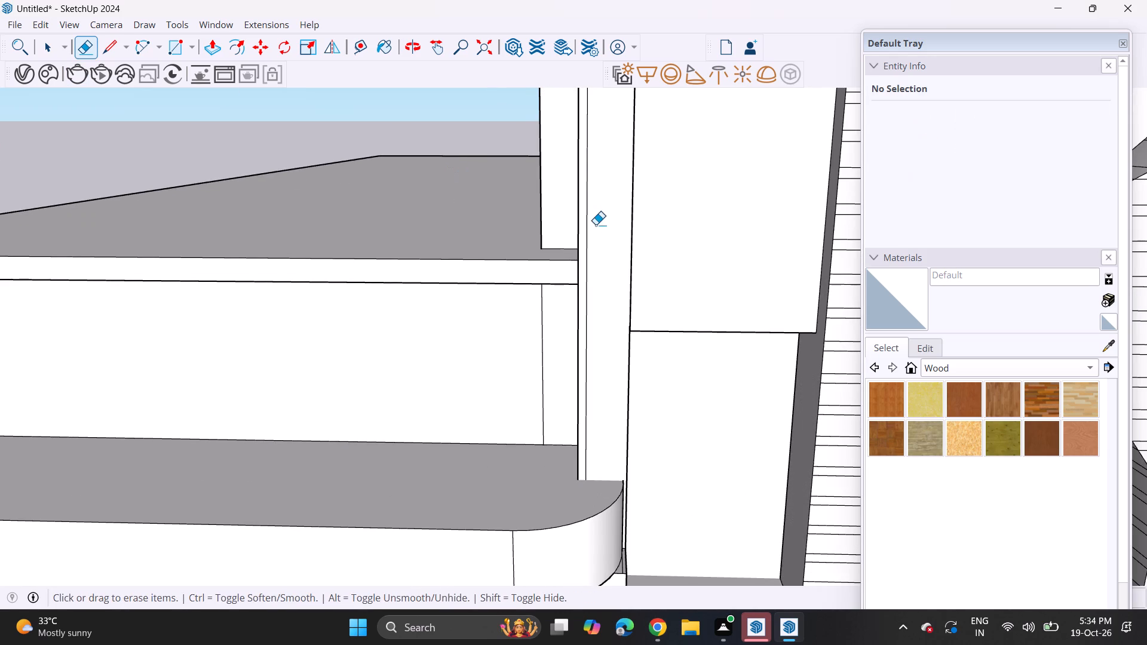
pyautogui.click(588, 235)
# Erase the leftover edges dividing the panel recess's side face behind and below the balcony's rounded top corner.
pyautogui.scroll(-17, 581, 273)
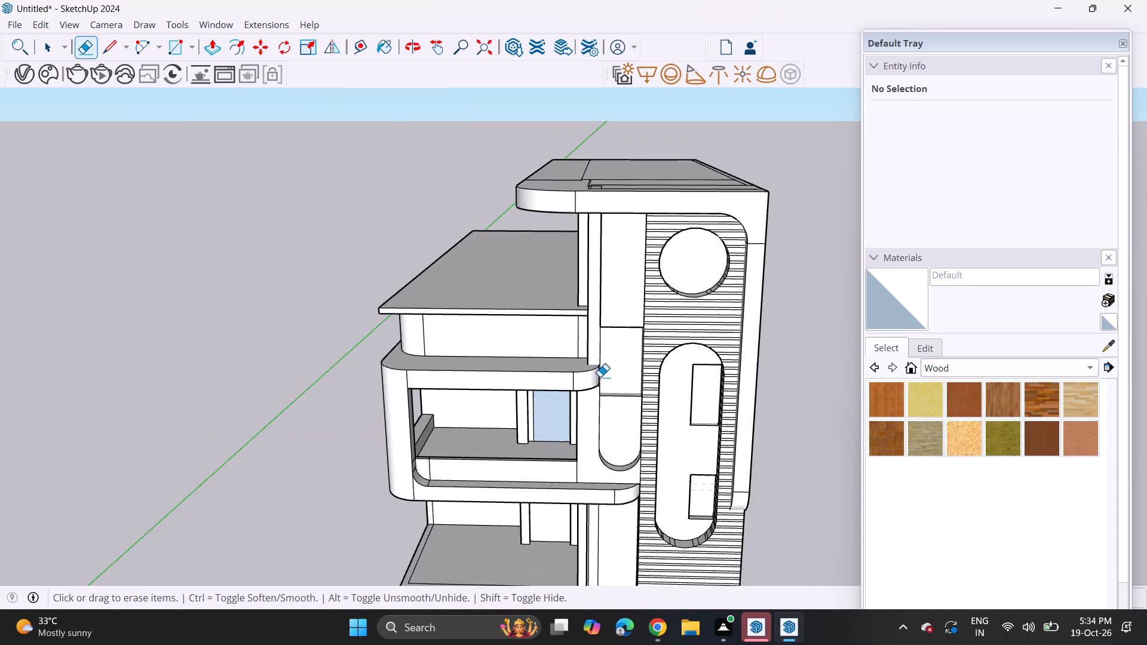
pyautogui.moveTo(605, 395); pyautogui.dragTo(572, 394, button='middle')
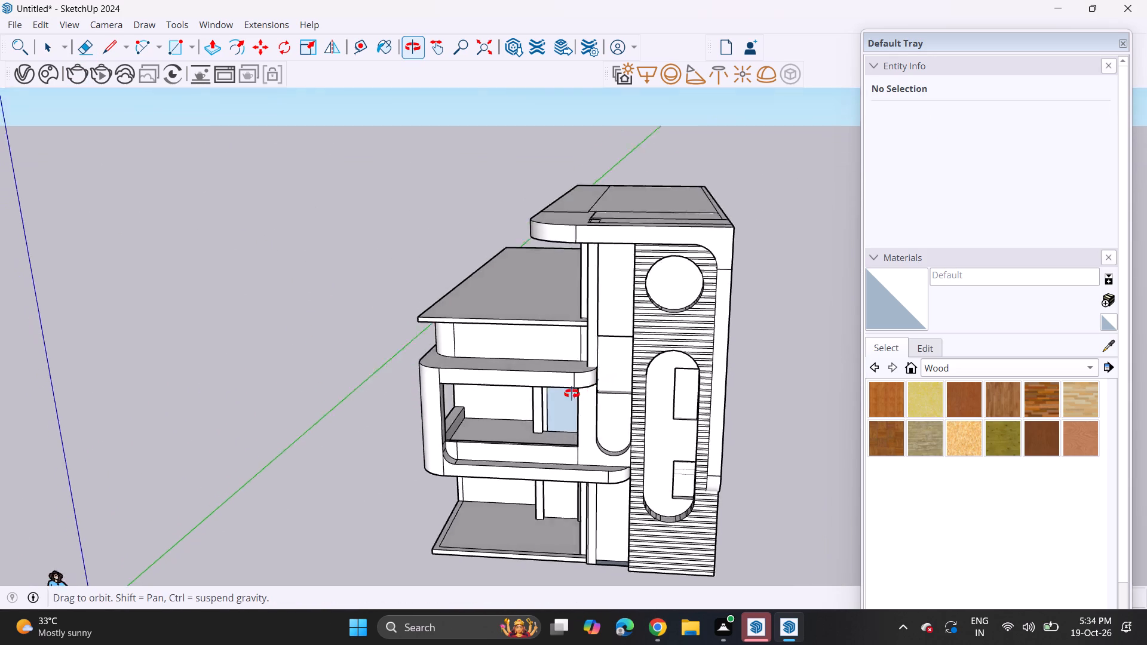
pyautogui.moveTo(572, 394); pyautogui.dragTo(550, 394, button='middle')
pyautogui.scroll(15, 601, 360)
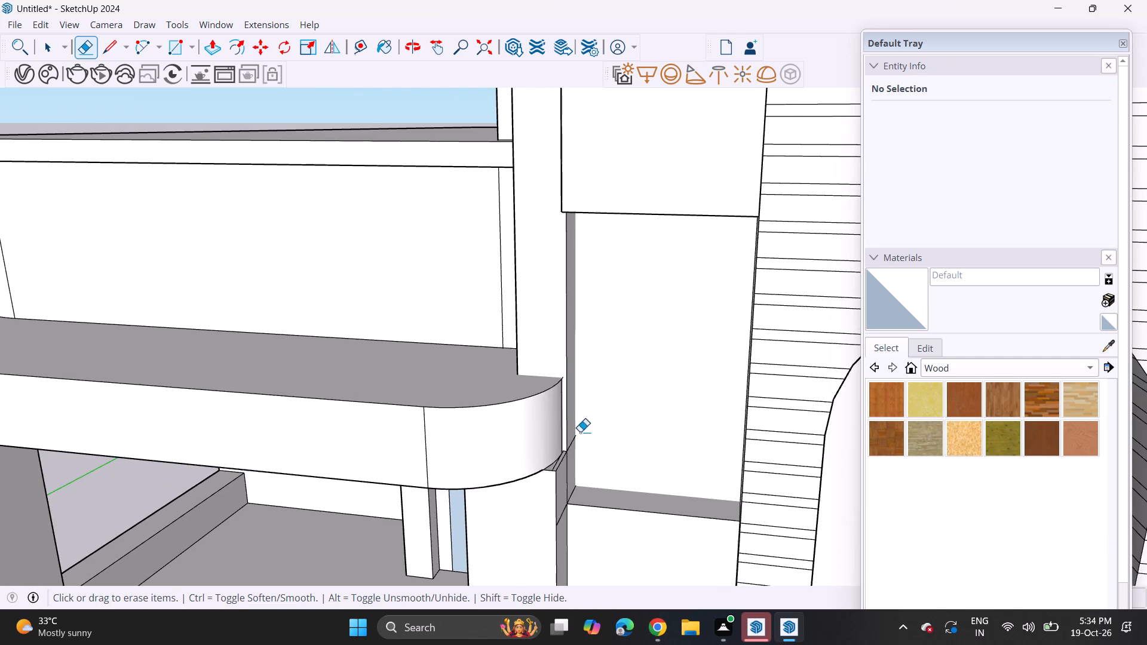
pyautogui.moveTo(542, 430); pyautogui.dragTo(456, 388, button='middle')
pyautogui.scroll(1, 486, 413)
pyautogui.scroll(4, 580, 465)
pyautogui.moveTo(559, 431); pyautogui.dragTo(559, 462)
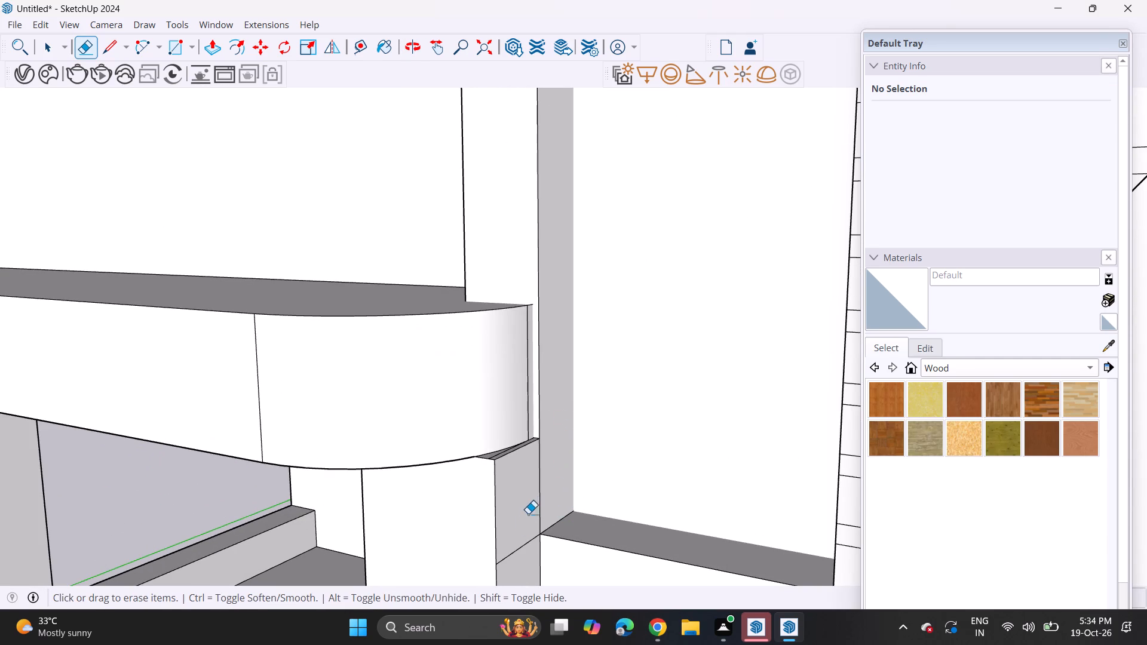
pyautogui.moveTo(523, 530); pyautogui.dragTo(523, 545)
pyautogui.moveTo(533, 514); pyautogui.dragTo(540, 504)
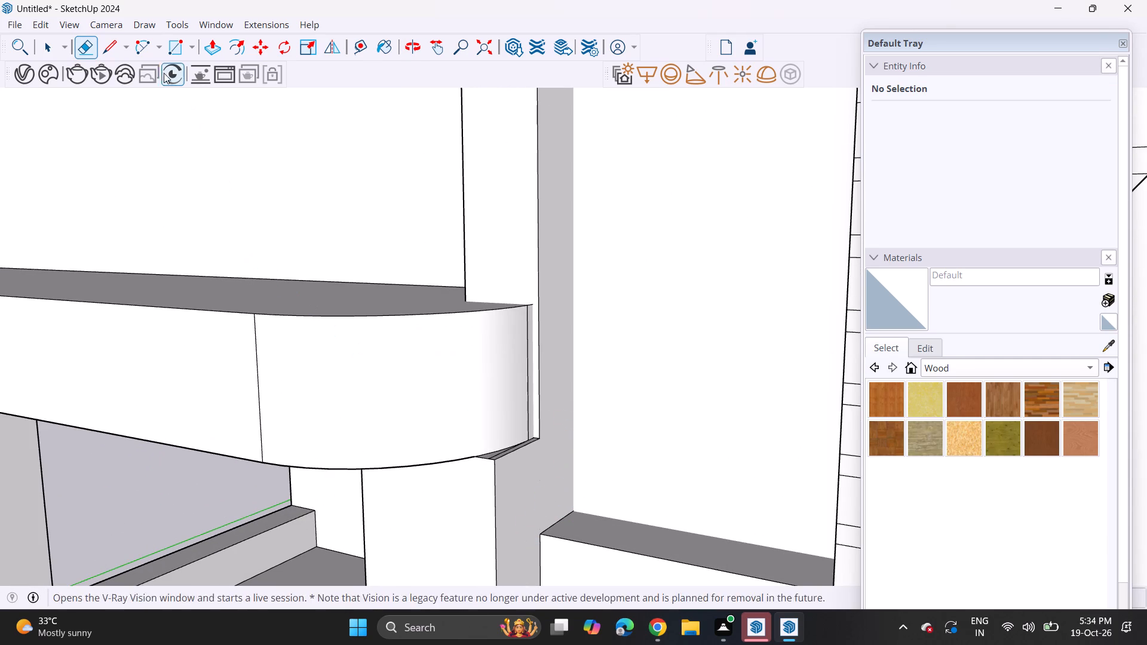
# Push the merged side face of the panel recess slightly back toward the balcony's rounded corner.
pyautogui.click(221, 42)
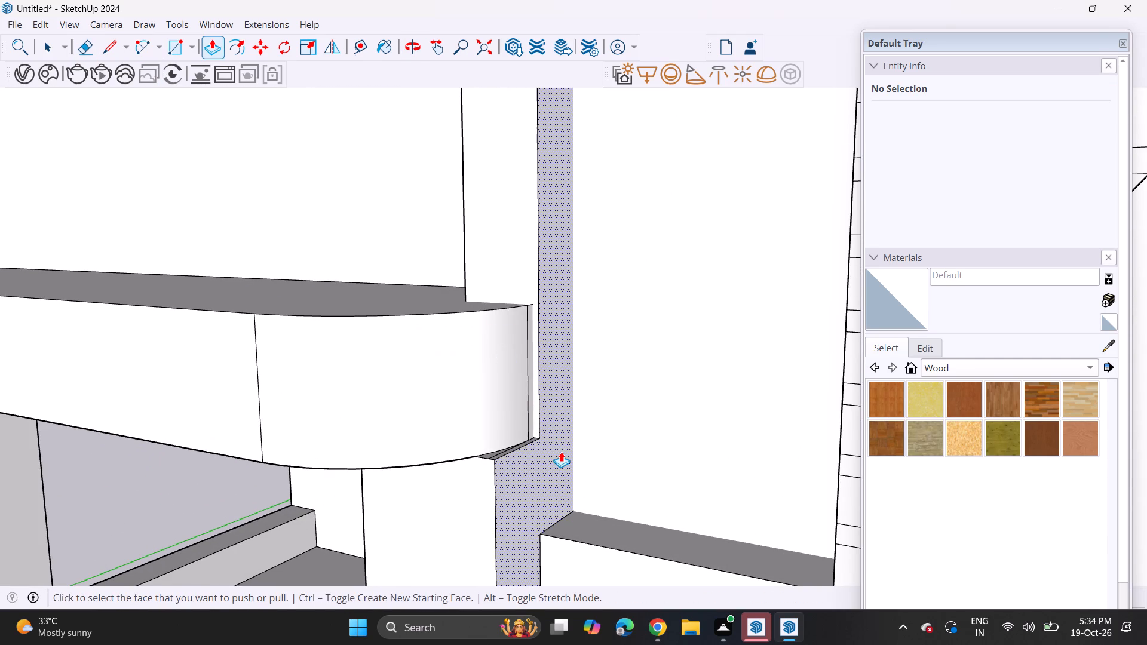
pyautogui.click(561, 451)
pyautogui.click(534, 425)
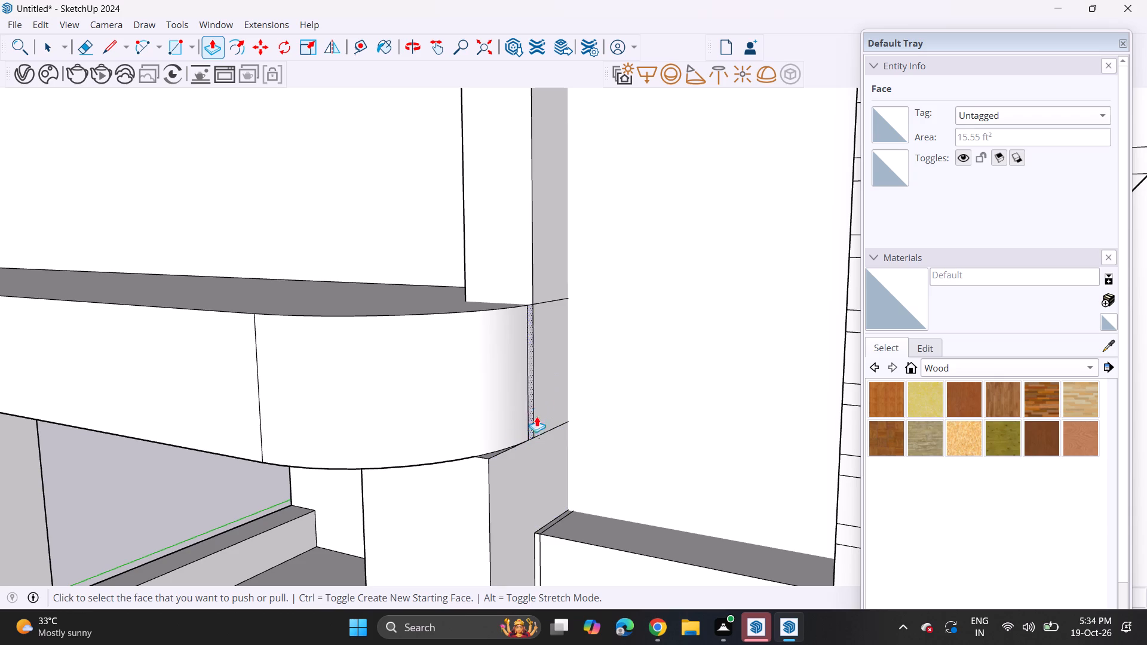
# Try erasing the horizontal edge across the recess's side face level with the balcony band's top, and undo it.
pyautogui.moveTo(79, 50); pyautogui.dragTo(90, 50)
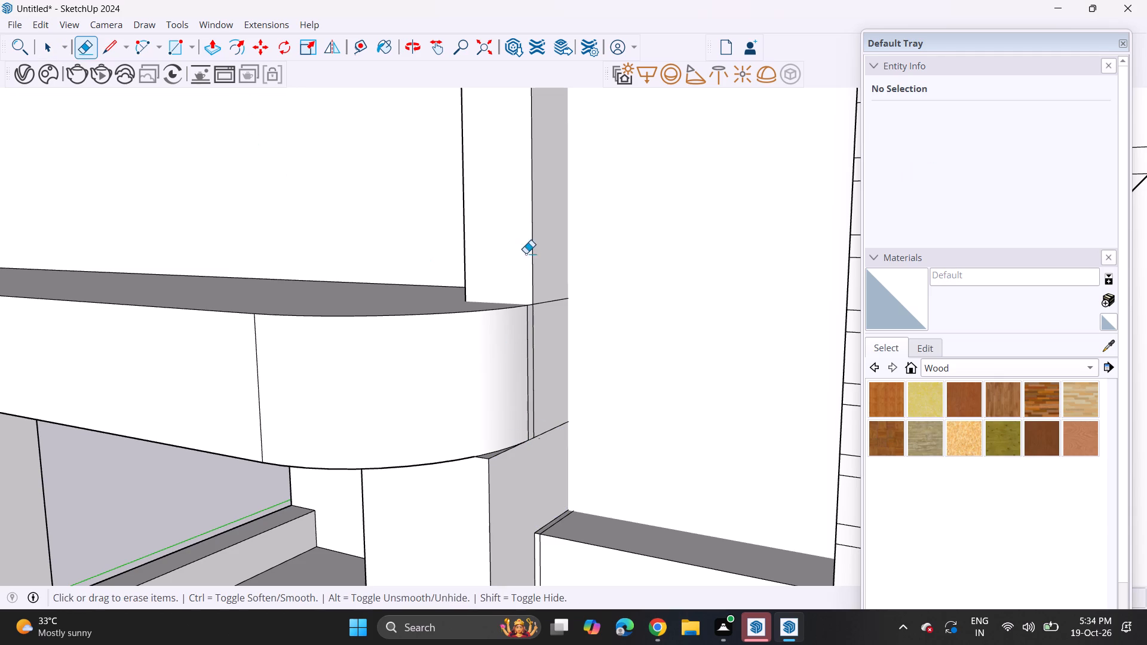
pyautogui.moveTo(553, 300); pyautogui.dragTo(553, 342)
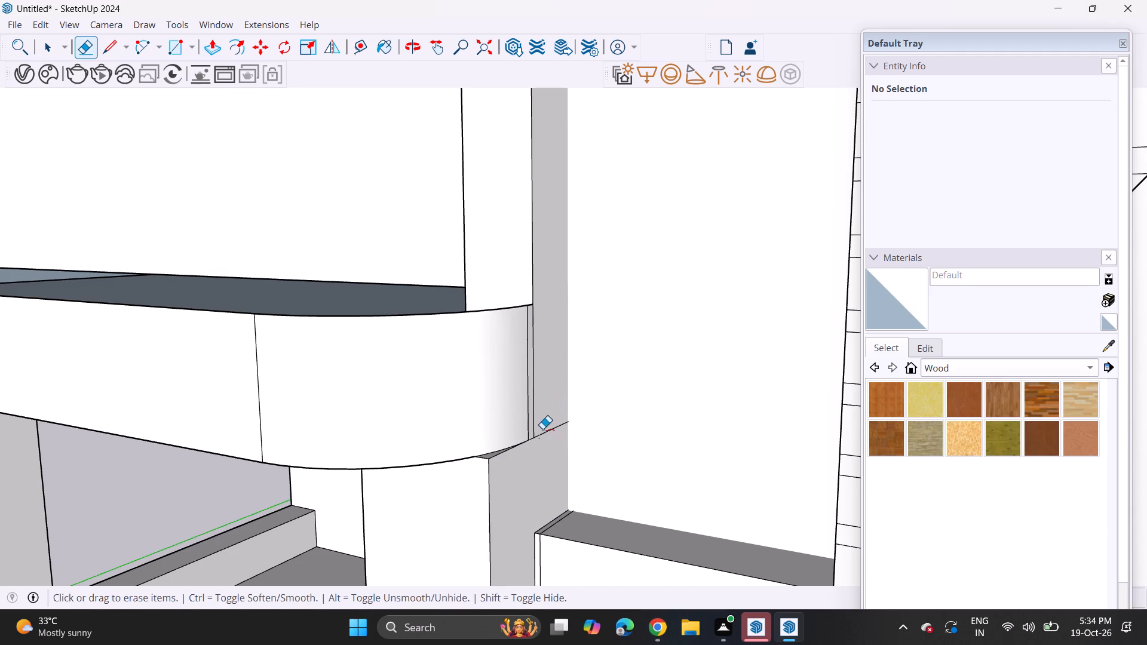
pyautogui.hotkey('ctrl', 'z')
# Erase the thin vertical edge along the side of the round-bottomed lower panel next to the balcony.
pyautogui.scroll(-5, 510, 355)
pyautogui.moveTo(490, 356); pyautogui.dragTo(623, 339, button='middle')
pyautogui.scroll(-10, 610, 325)
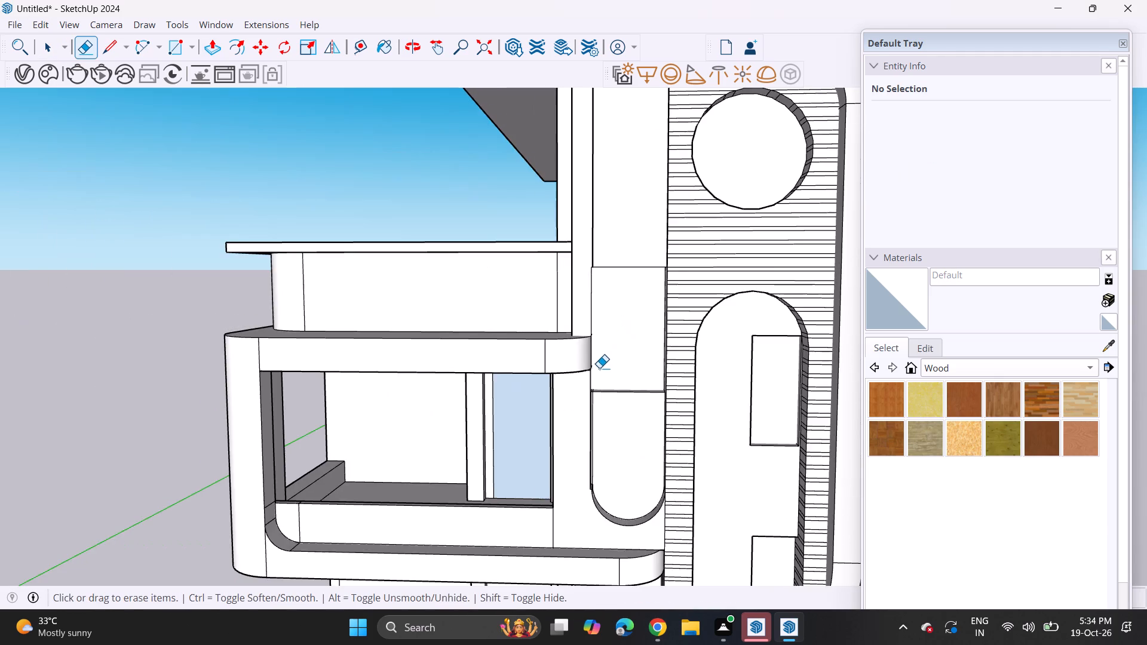
pyautogui.scroll(15, 596, 417)
pyautogui.click(582, 430)
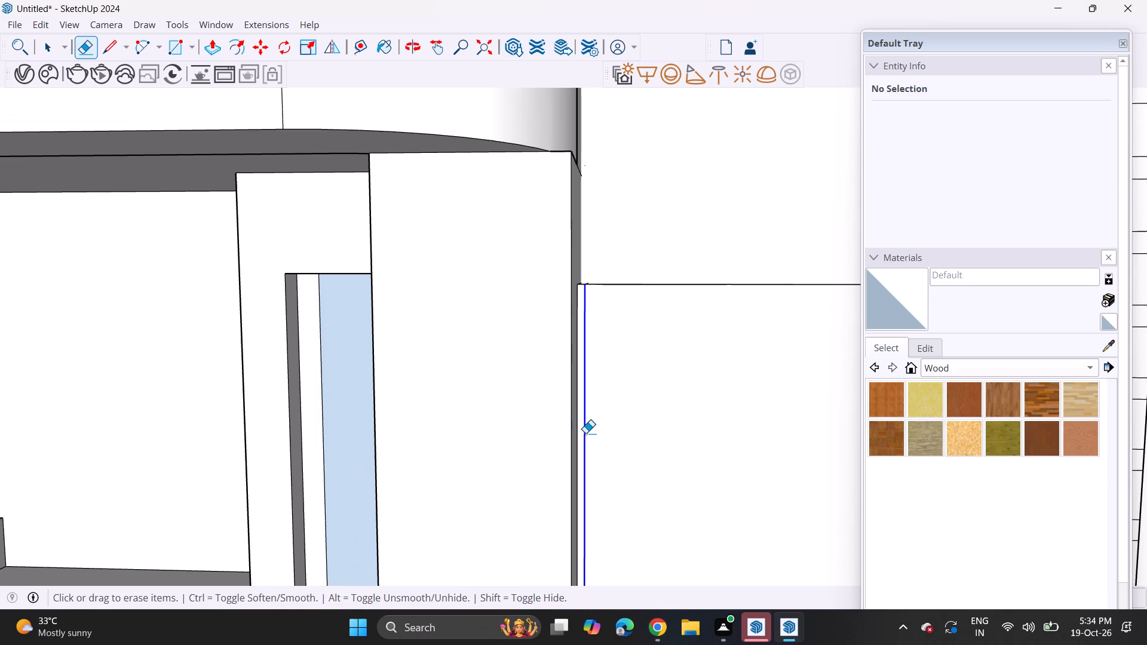
pyautogui.click(585, 433)
# Push the narrow side face of the round-bottomed recess to line up with the start of its bottom arc.
pyautogui.scroll(-4, 585, 434)
pyautogui.moveTo(585, 449); pyautogui.dragTo(539, 219, button='middle')
pyautogui.moveTo(565, 313); pyautogui.dragTo(569, 352, button='middle')
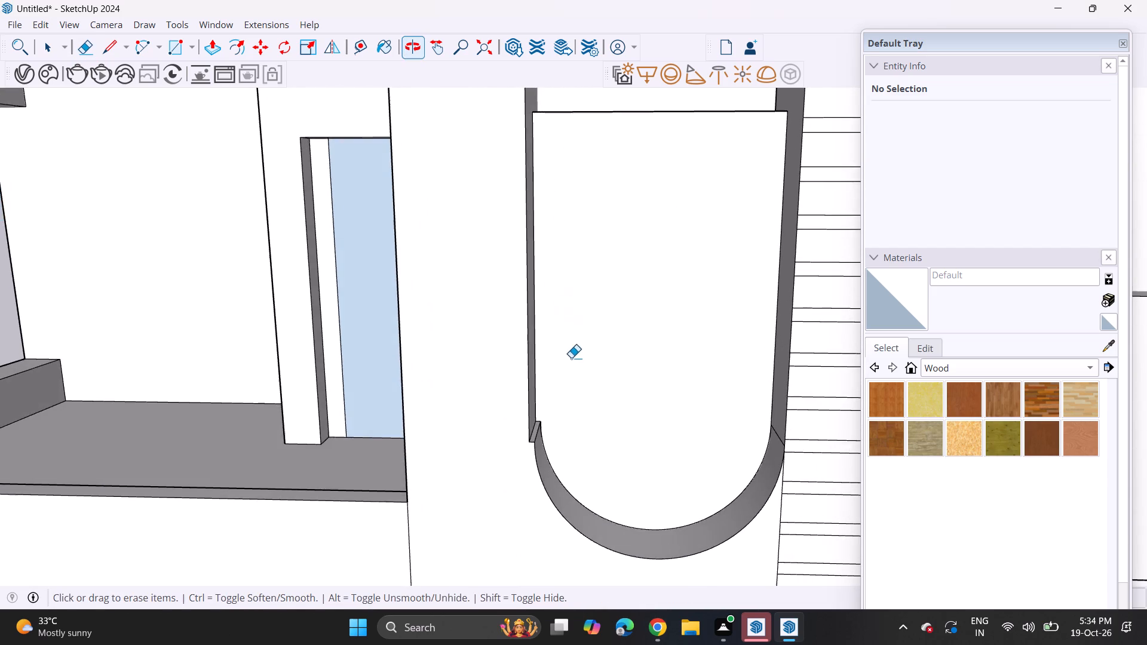
pyautogui.scroll(5, 568, 420)
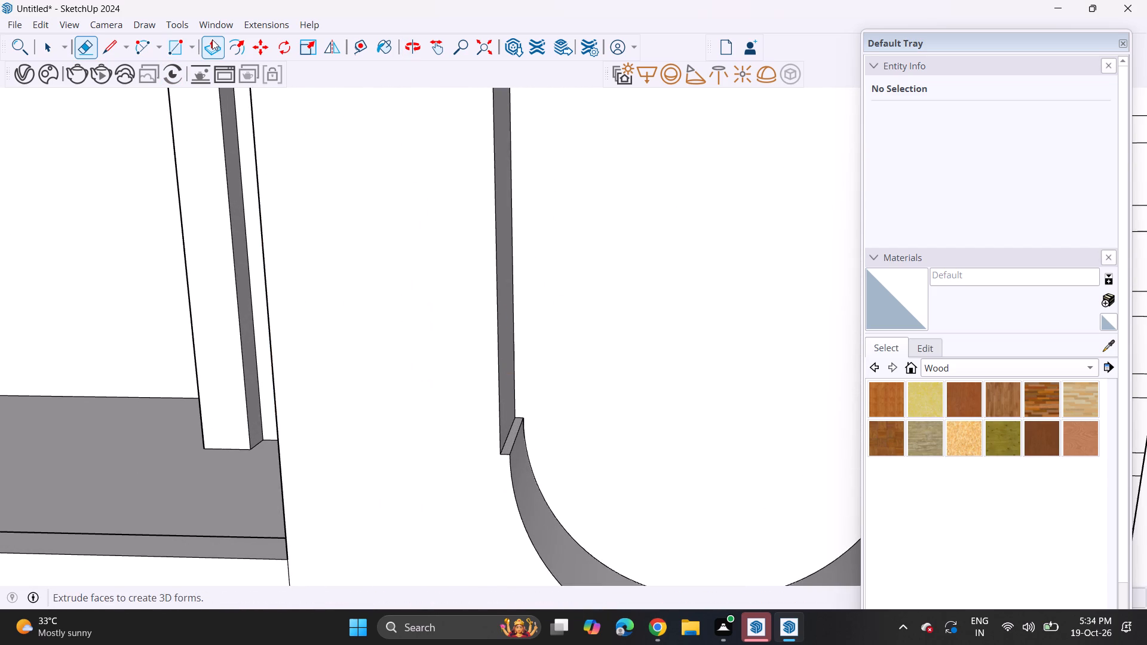
pyautogui.click(212, 39)
pyautogui.click(503, 404)
pyautogui.click(512, 442)
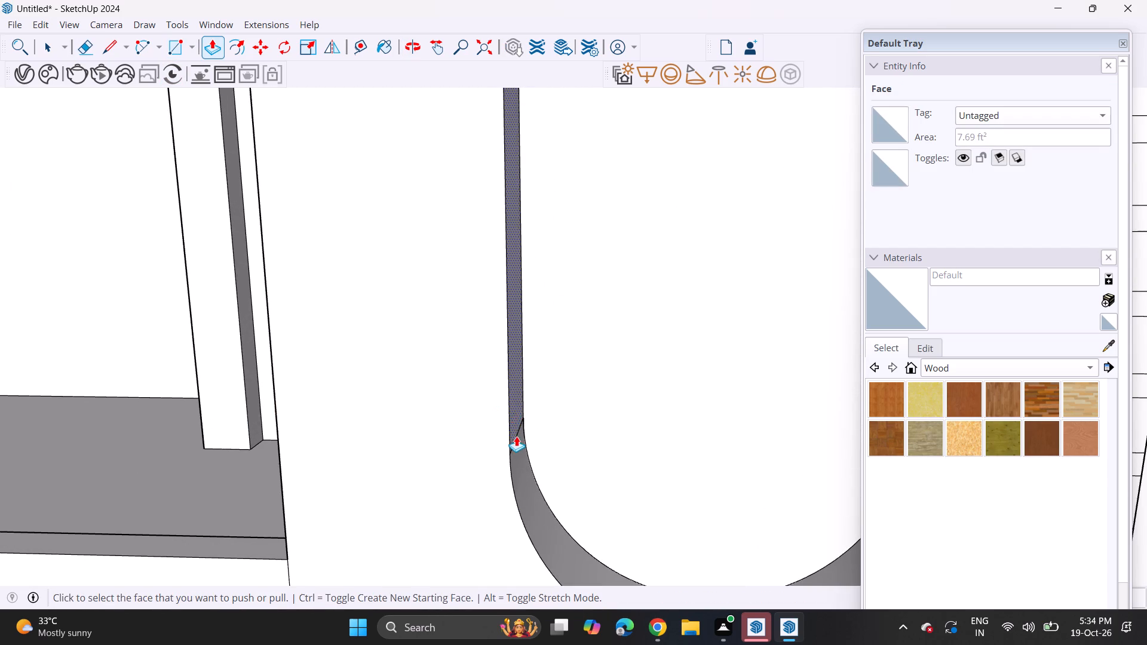
# Push the narrow recess side face above the balcony's rounded corner by the same distance.
pyautogui.scroll(-17, 474, 242)
pyautogui.keyDown('shift'); pyautogui.moveTo(460, 183); pyautogui.dragTo(533, 425, button='middle'); pyautogui.keyUp('shift')
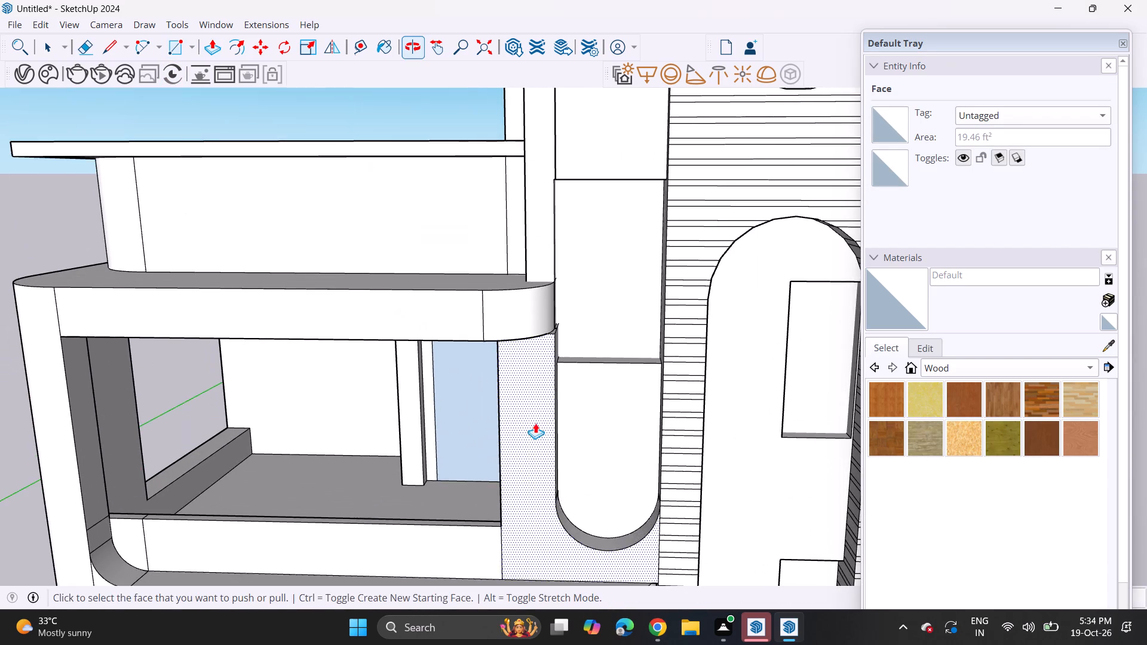
pyautogui.moveTo(555, 308); pyautogui.dragTo(572, 281, button='middle')
pyautogui.scroll(-7, 569, 274)
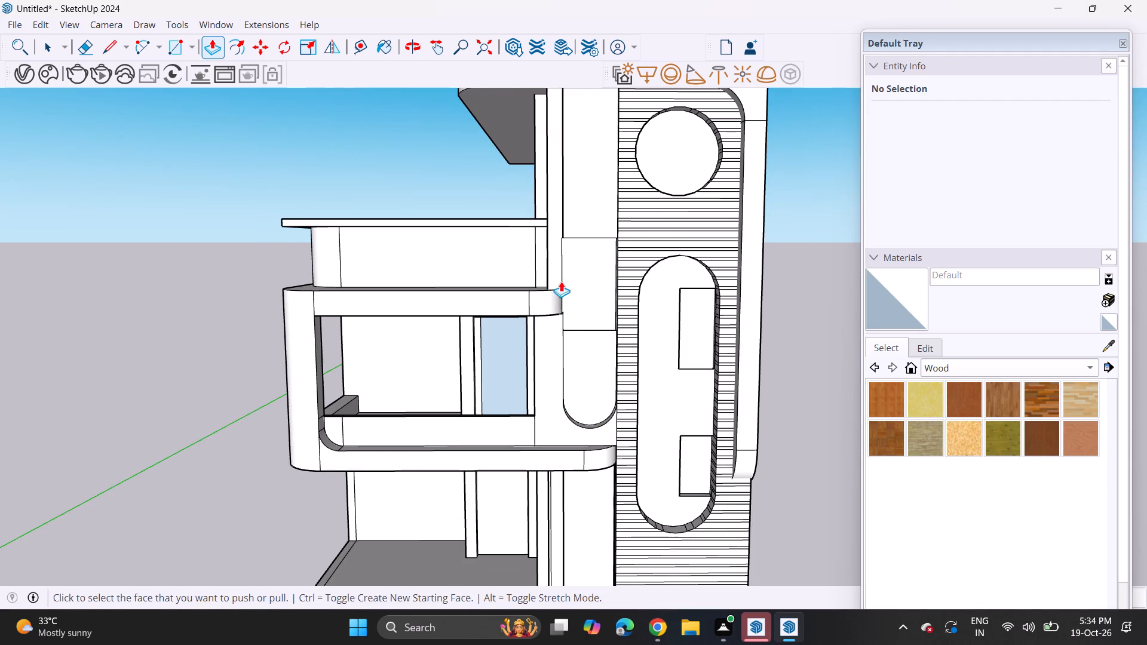
pyautogui.moveTo(511, 275); pyautogui.dragTo(396, 317, button='middle')
pyautogui.scroll(9, 572, 222)
pyautogui.doubleClick(531, 279)
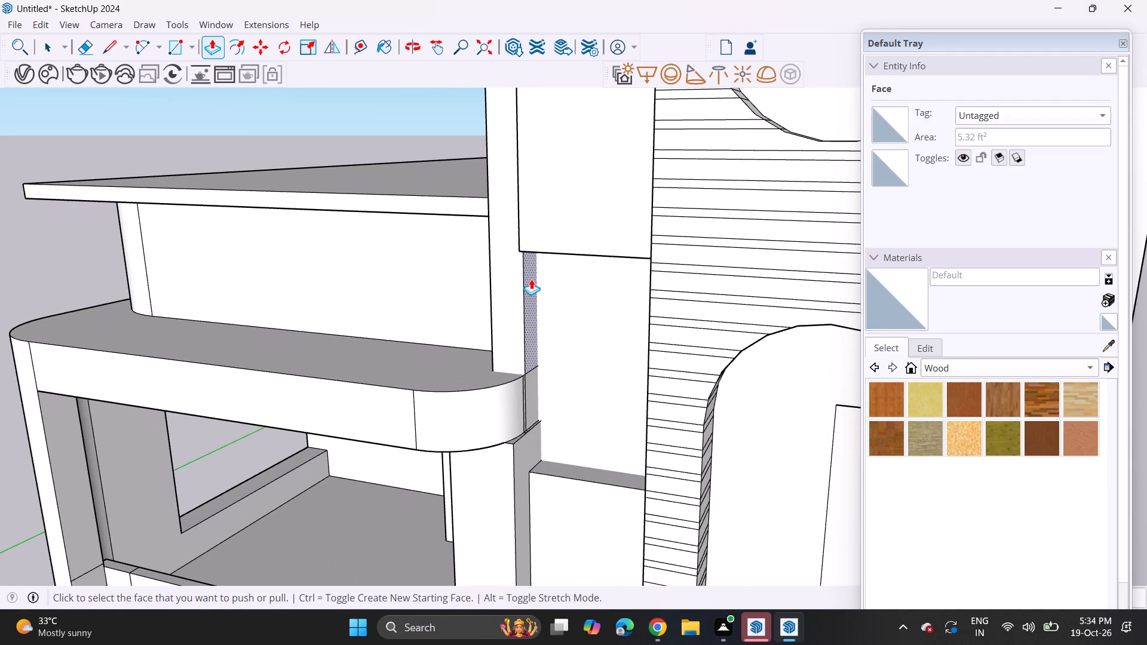
# Push the tall recessed panel beside the strip-clad tower at ground-floor level, below the balcony.
pyautogui.moveTo(527, 258); pyautogui.dragTo(658, 193, button='middle')
pyautogui.scroll(-14, 637, 222)
pyautogui.moveTo(599, 353); pyautogui.dragTo(516, 295, button='middle')
pyautogui.scroll(-3, 516, 294)
pyautogui.moveTo(533, 337); pyautogui.dragTo(601, 338, button='middle')
pyautogui.middleClick(572, 335)
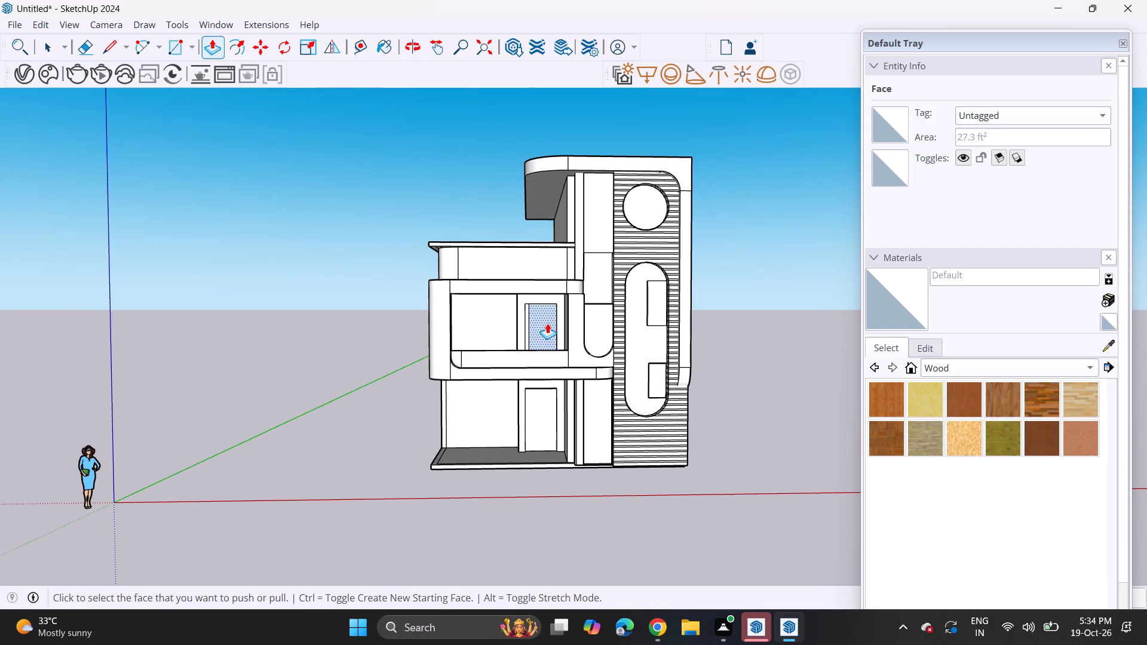
pyautogui.scroll(11, 582, 388)
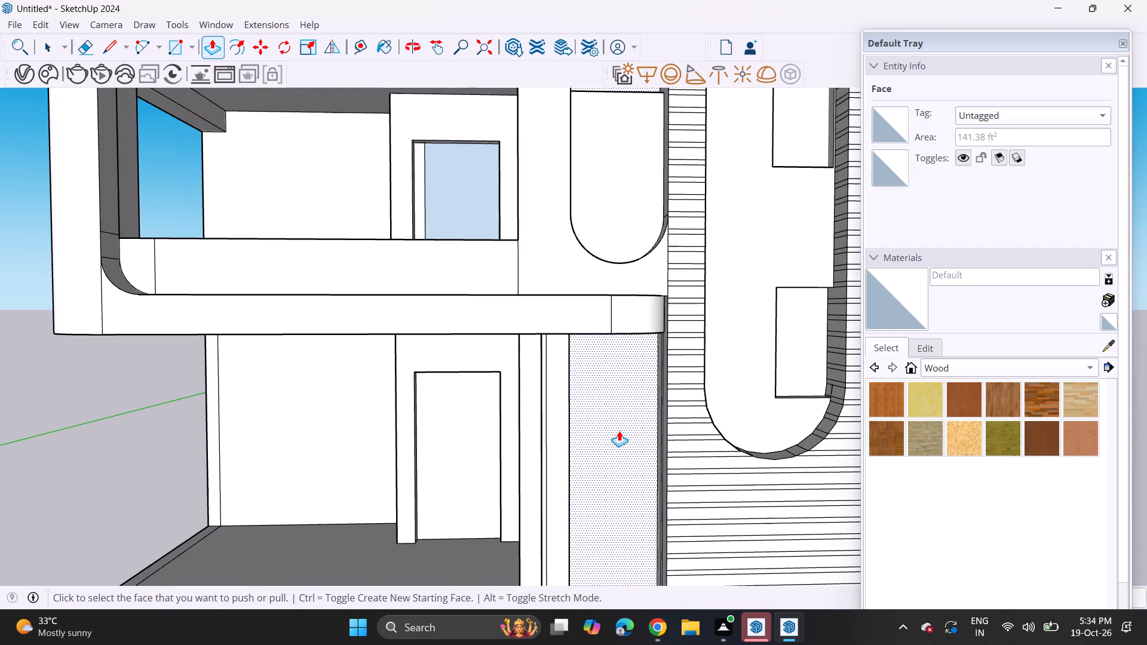
pyautogui.moveTo(622, 438); pyautogui.dragTo(654, 454, button='middle')
pyautogui.click(631, 477)
pyautogui.click(622, 461)
# Draw a small rectangle on the balcony's lower ledge, starting from the parapet's bottom corner nearest the tower.
pyautogui.moveTo(627, 389); pyautogui.dragTo(584, 365, button='middle')
pyautogui.scroll(-8, 575, 352)
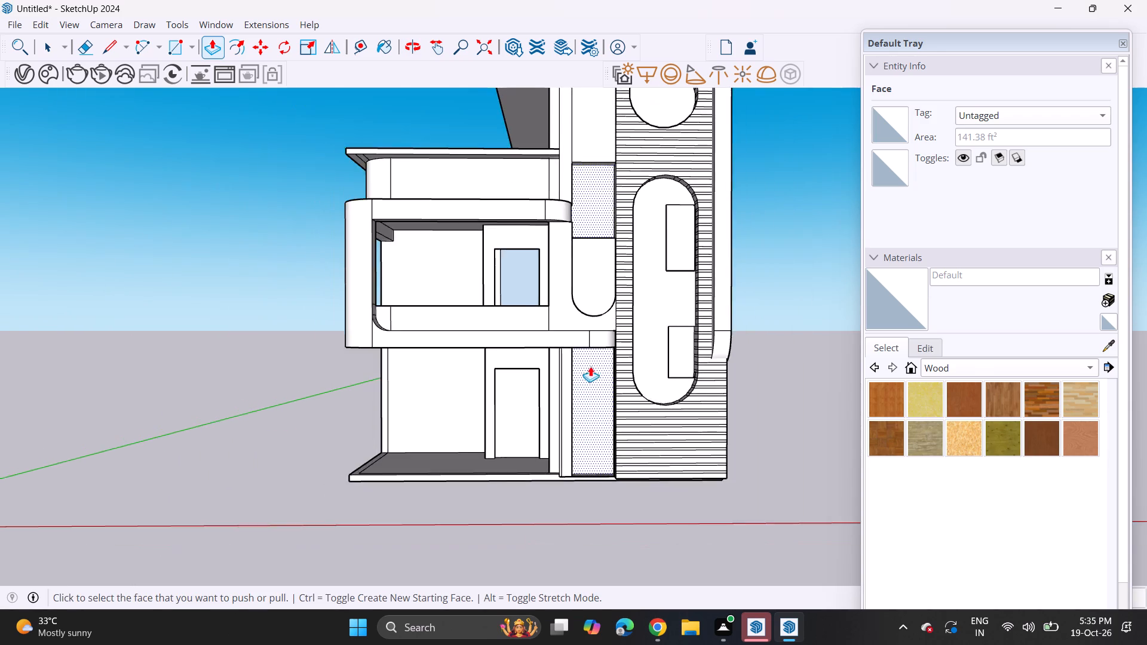
pyautogui.scroll(-2, 590, 366)
pyautogui.keyDown('shift'); pyautogui.moveTo(588, 395); pyautogui.dragTo(612, 431, button='middle'); pyautogui.keyUp('shift')
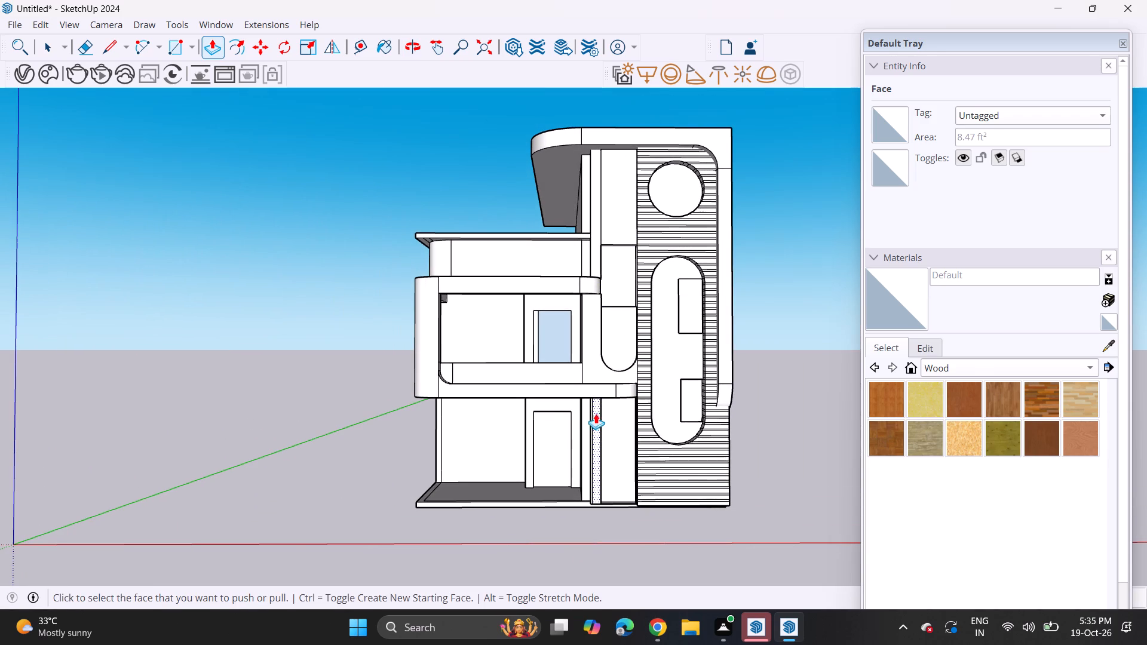
pyautogui.moveTo(501, 359); pyautogui.dragTo(604, 446, button='middle')
pyautogui.scroll(7, 576, 359)
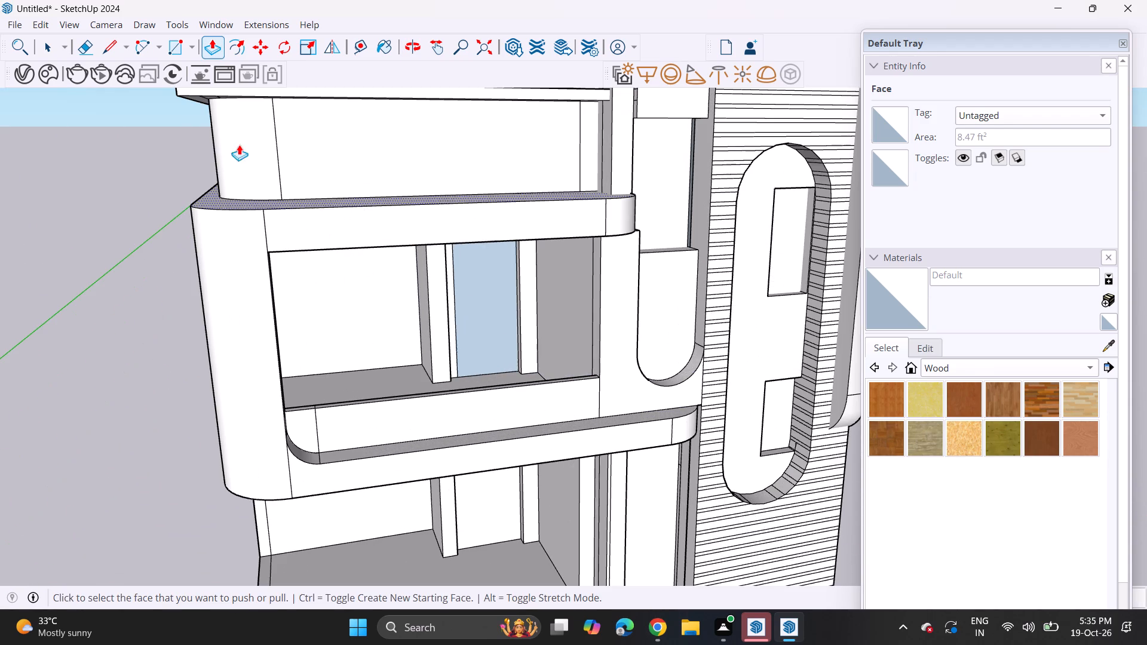
pyautogui.moveTo(168, 48); pyautogui.dragTo(176, 51)
pyautogui.scroll(2, 533, 424)
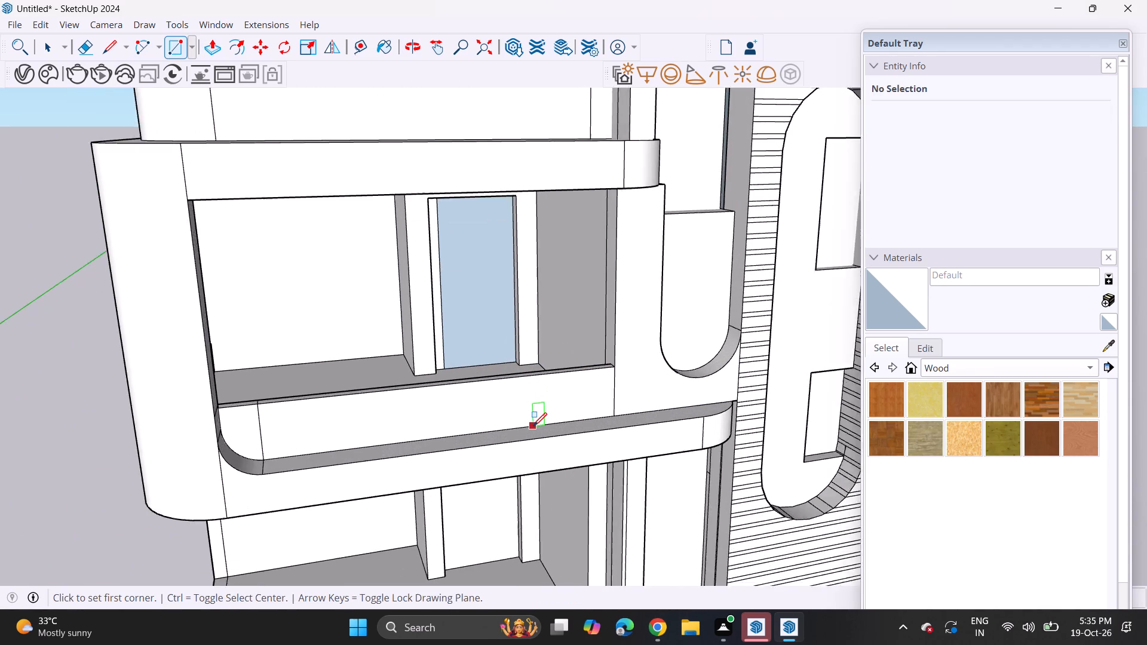
pyautogui.scroll(1, 533, 426)
pyautogui.moveTo(538, 433); pyautogui.dragTo(489, 546, button='middle')
pyautogui.scroll(10, 575, 480)
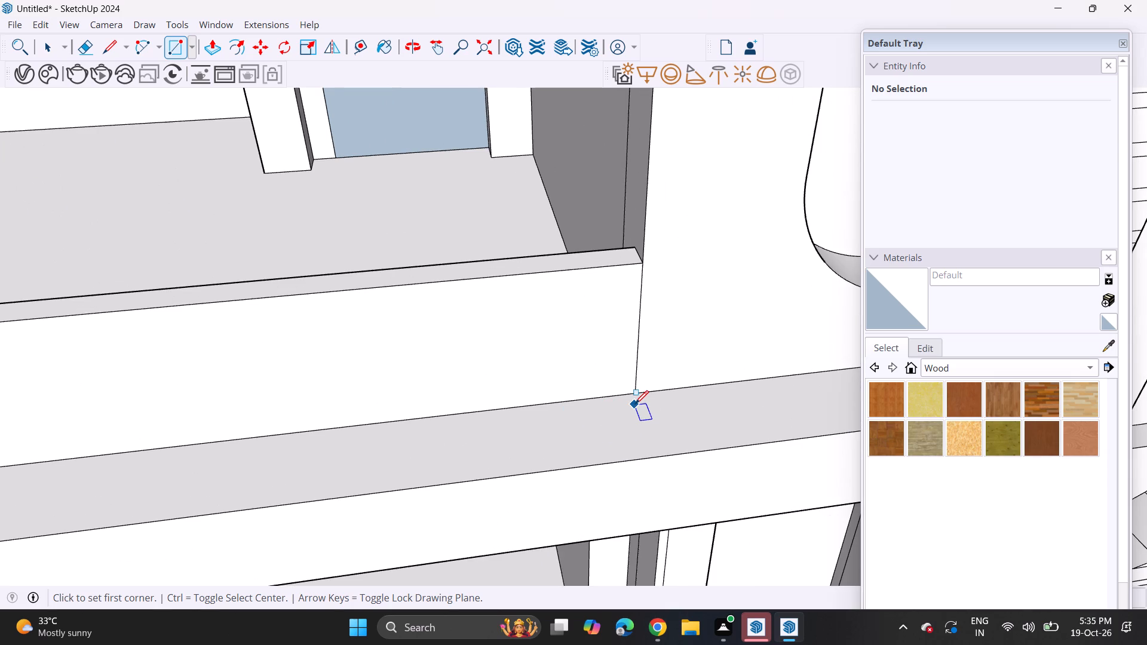
pyautogui.click(635, 395)
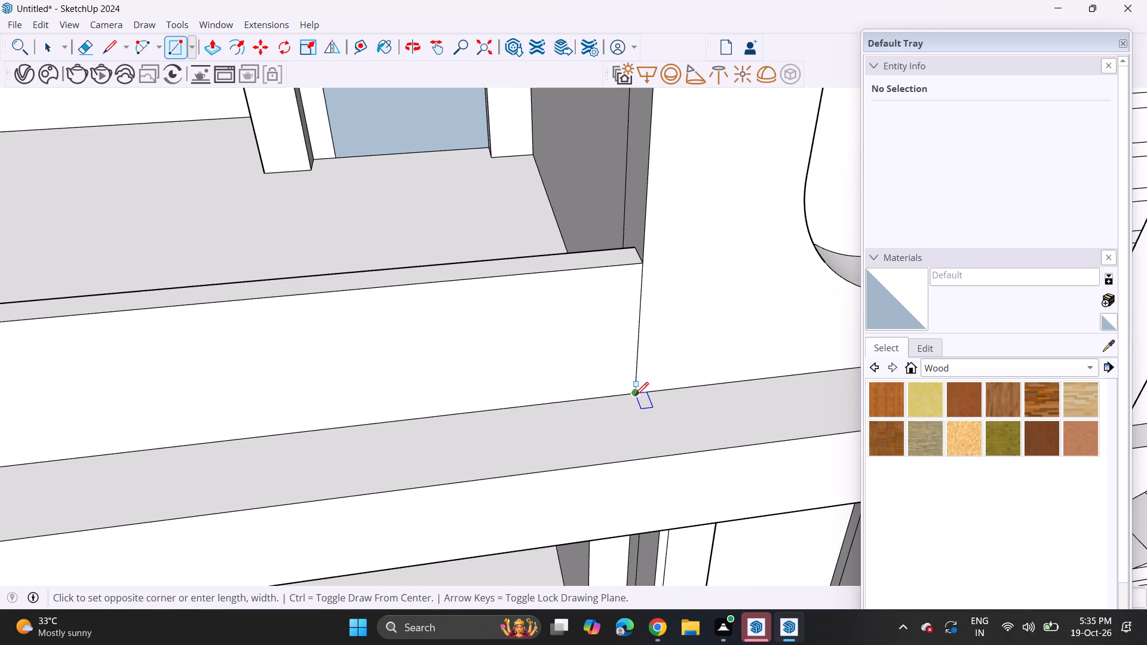
pyautogui.click(621, 410)
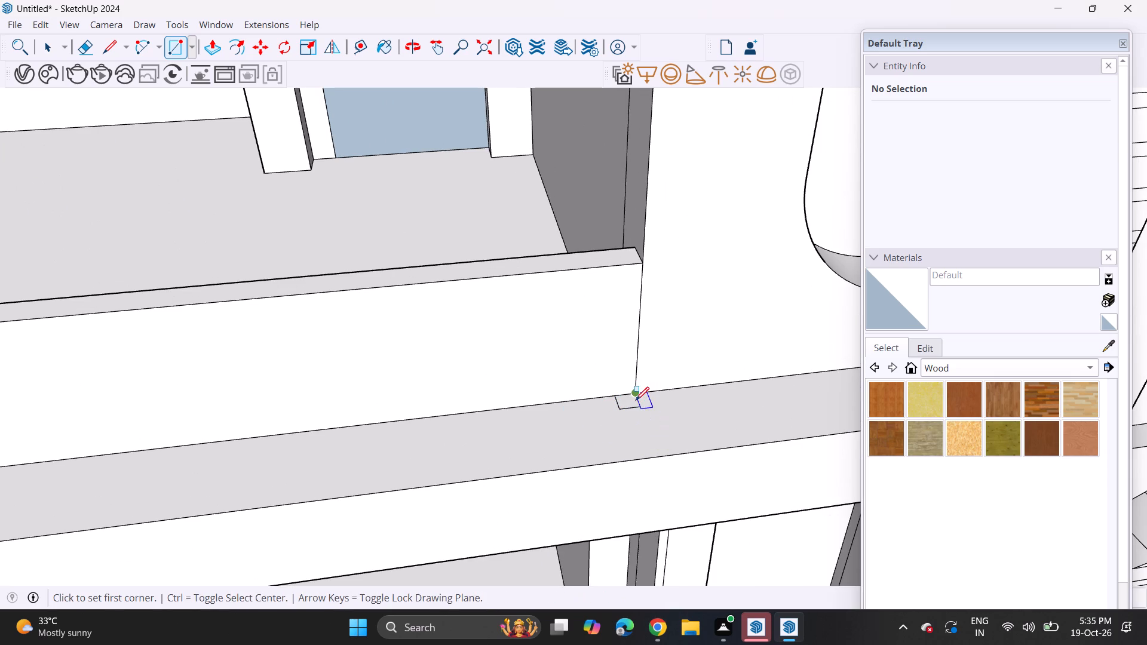
# Copy the small rectangle repeatedly along the base of the balcony parapet, away from the tower, to form an evenly spaced row of nine.
pyautogui.press('space')
pyautogui.doubleClick(628, 404)
pyautogui.scroll(4, 628, 404)
pyautogui.press('m')
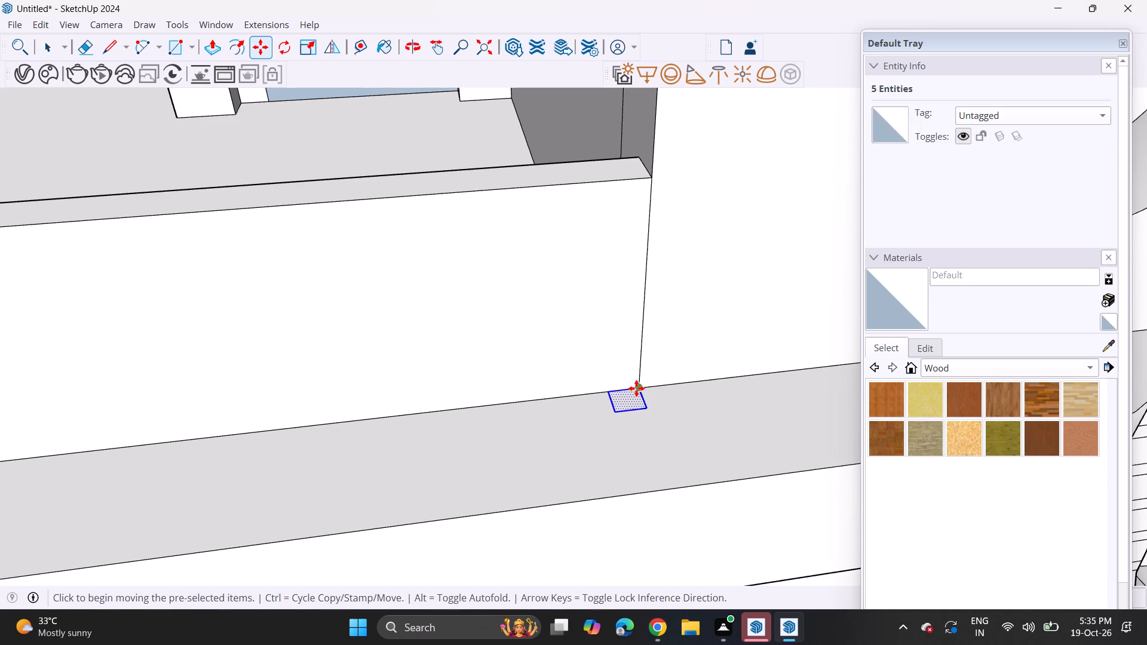
pyautogui.click(636, 388)
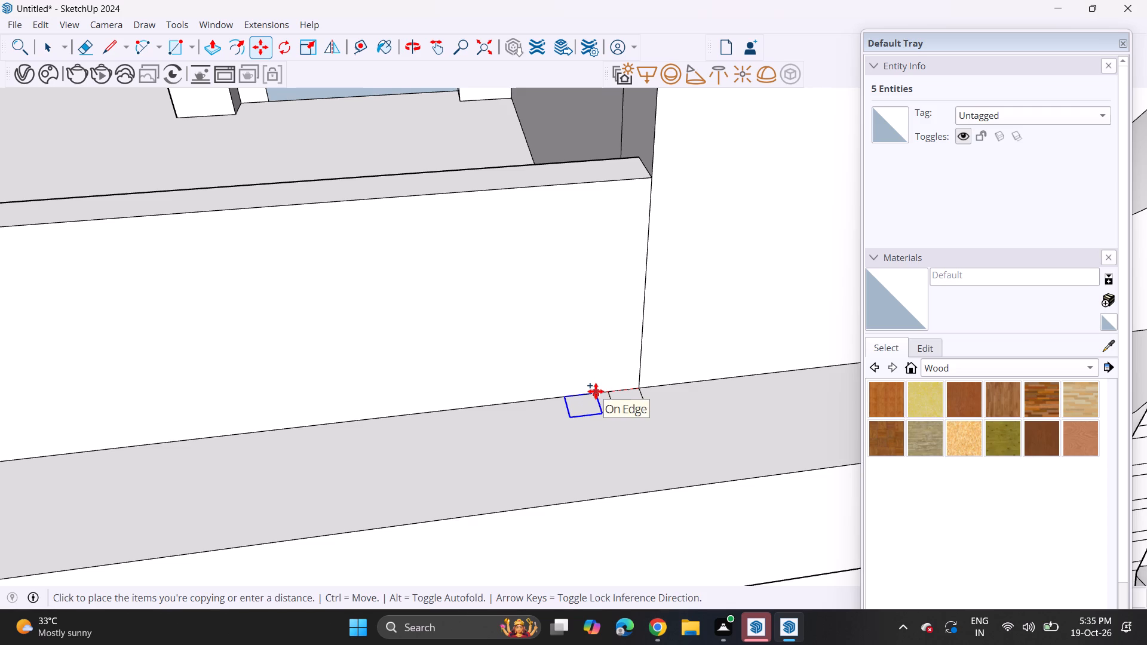
pyautogui.click(596, 391)
pyautogui.click(599, 392)
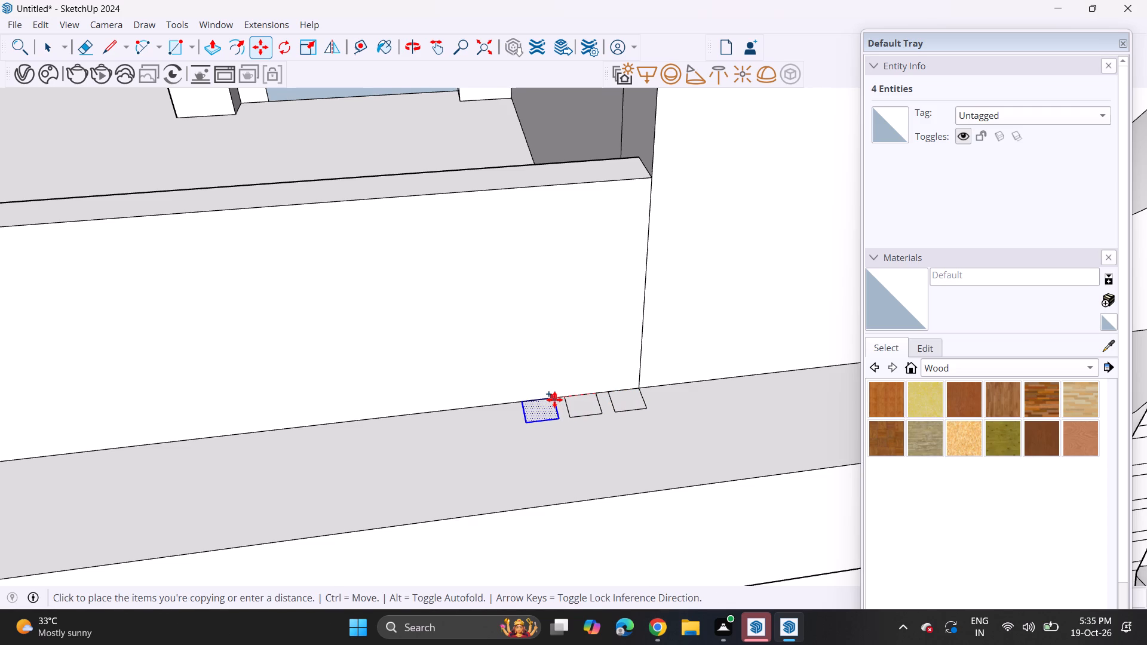
pyautogui.click(554, 400)
pyautogui.click(570, 395)
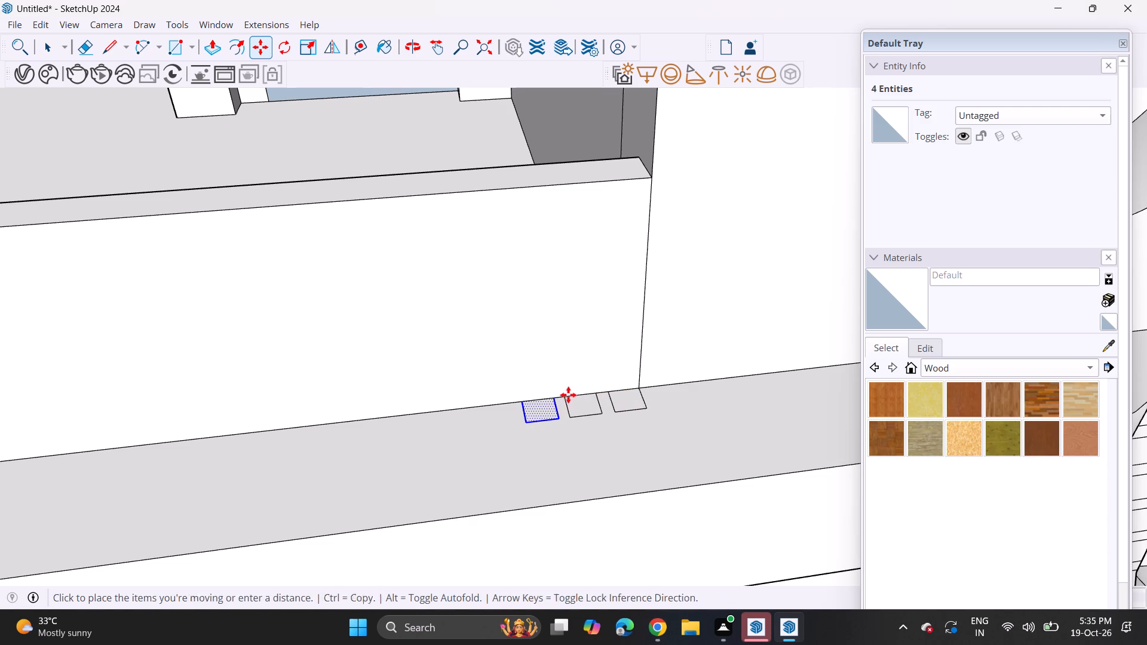
pyautogui.click(522, 398)
pyautogui.click(526, 402)
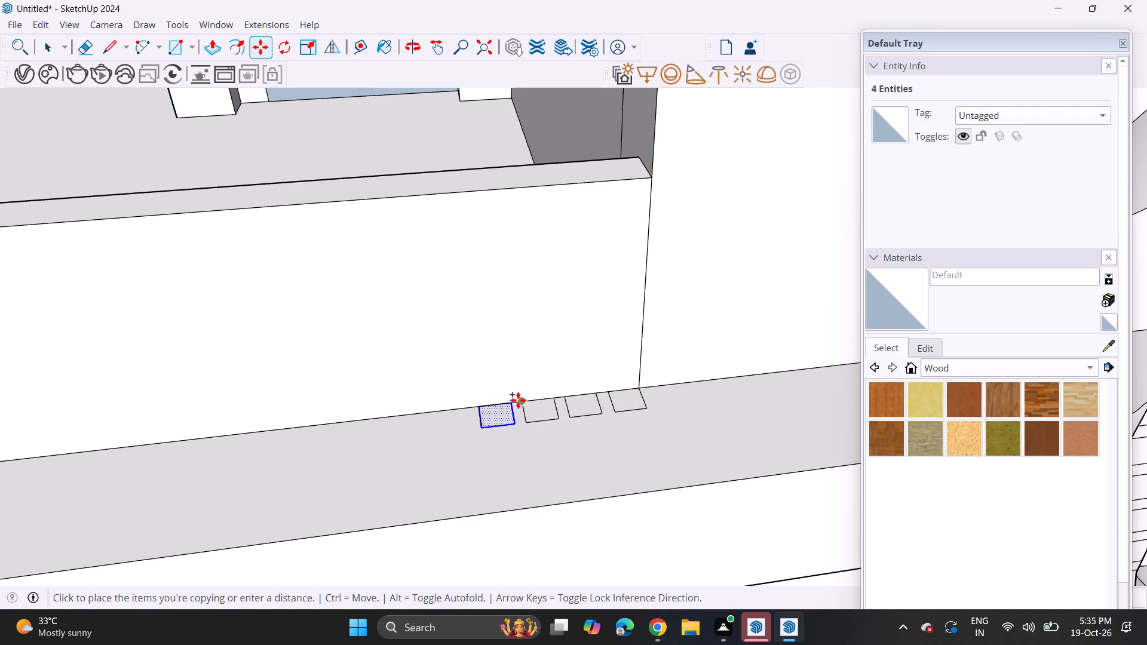
pyautogui.click(480, 405)
pyautogui.click(483, 402)
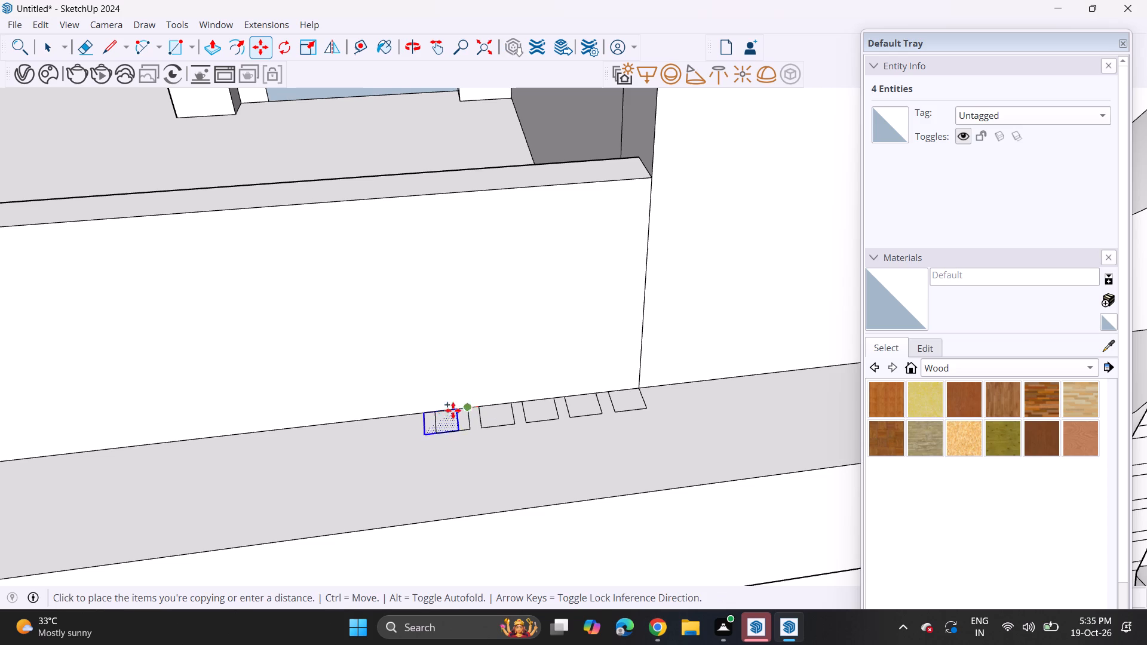
pyautogui.click(434, 412)
pyautogui.click(438, 410)
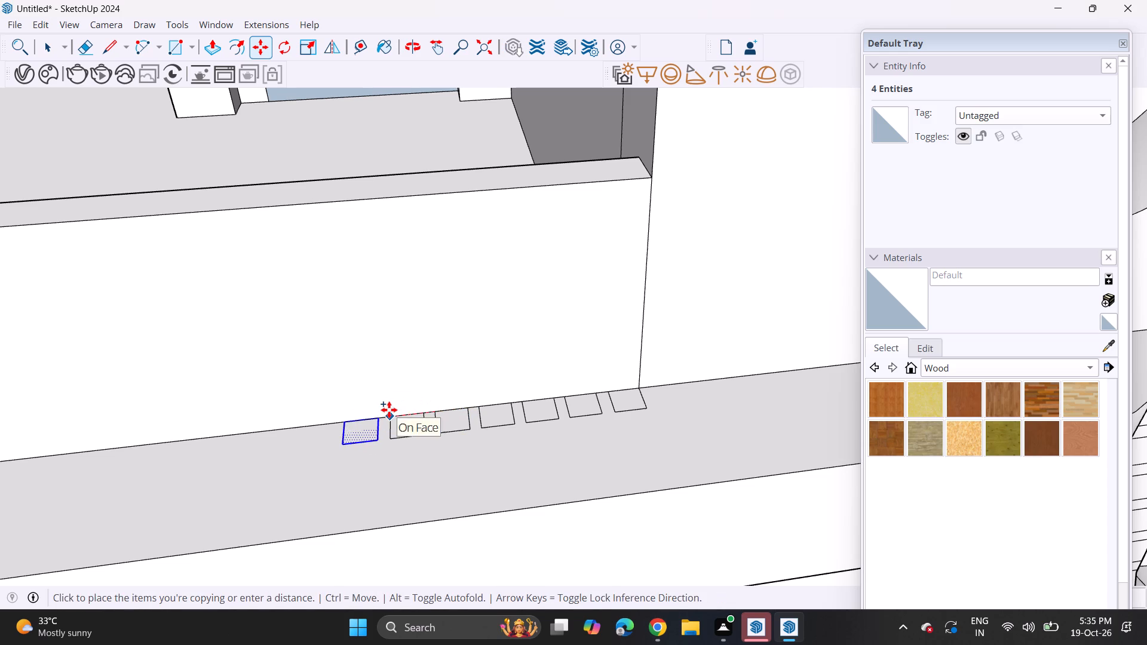
pyautogui.click(389, 410)
pyautogui.click(388, 414)
pyautogui.click(344, 420)
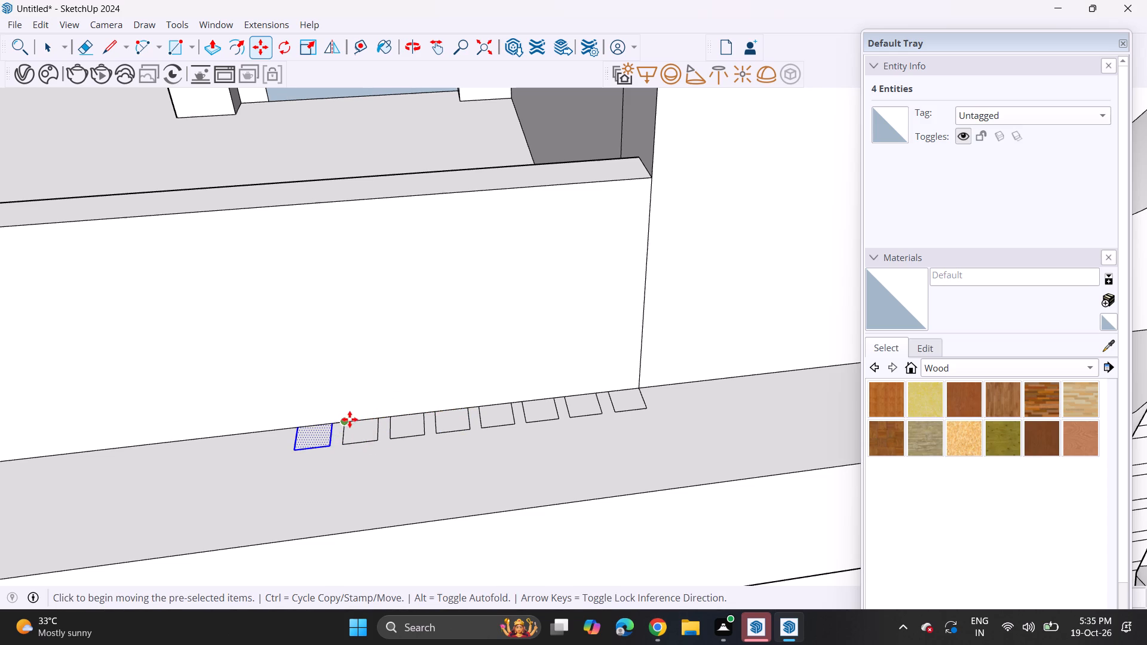
pyautogui.click(346, 420)
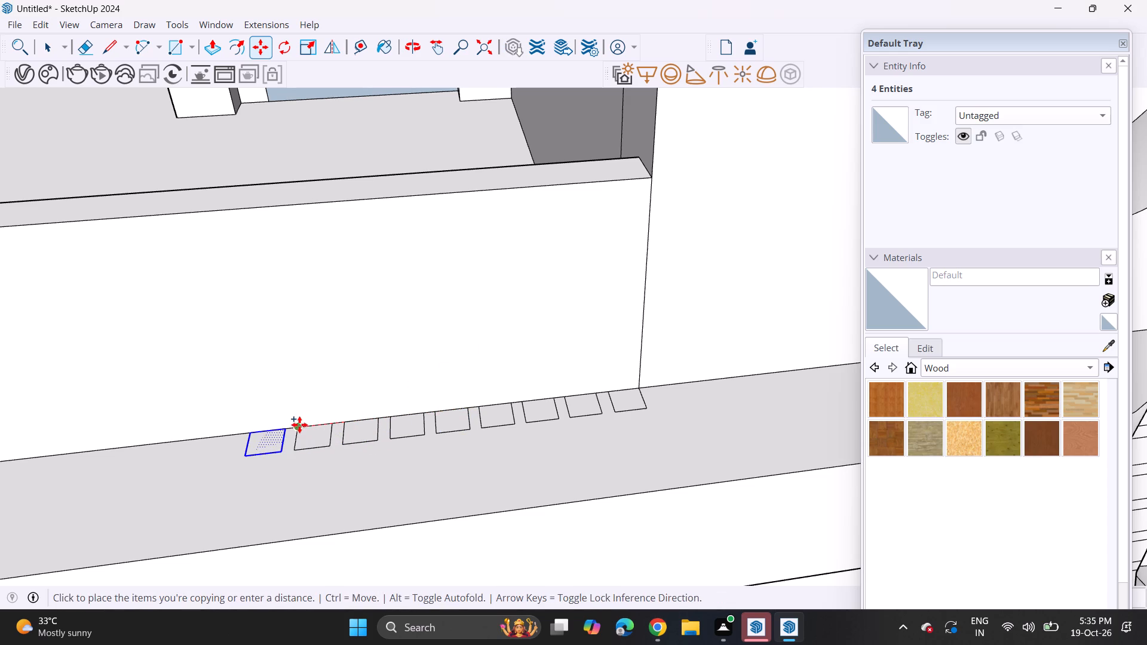
pyautogui.click(299, 425)
pyautogui.press('space')
# Pull the rectangle nearest the tower up to the underside of the balcony's upper band to form a vertical slat.
pyautogui.press('p')
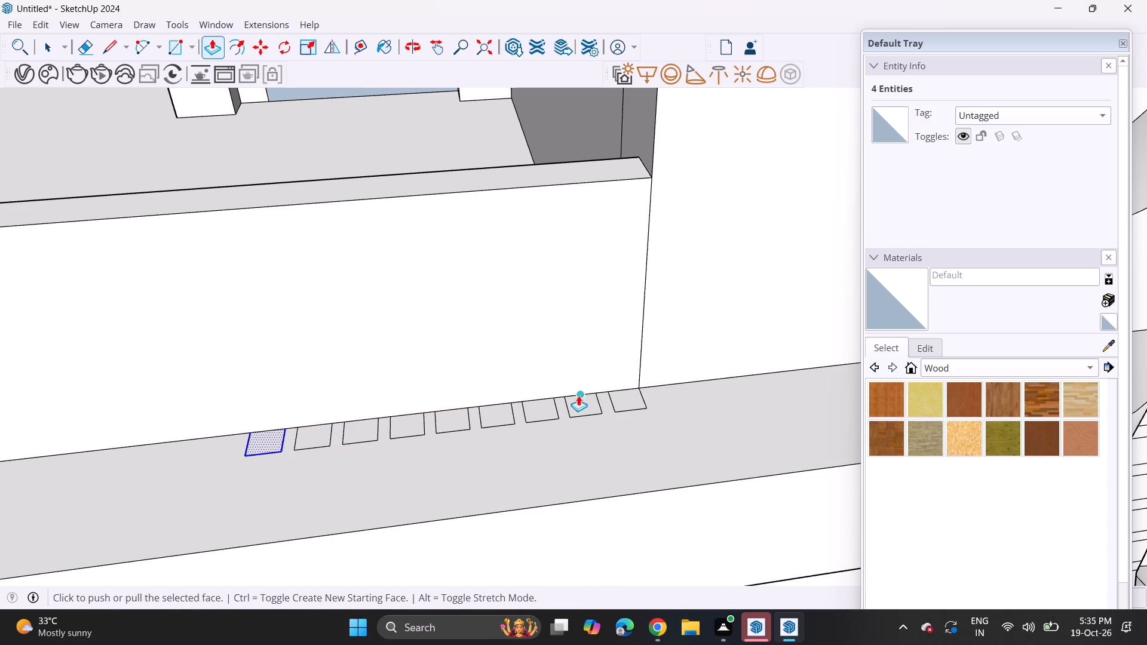
pyautogui.press('Escape')
pyautogui.click(627, 398)
pyautogui.scroll(-12, 595, 292)
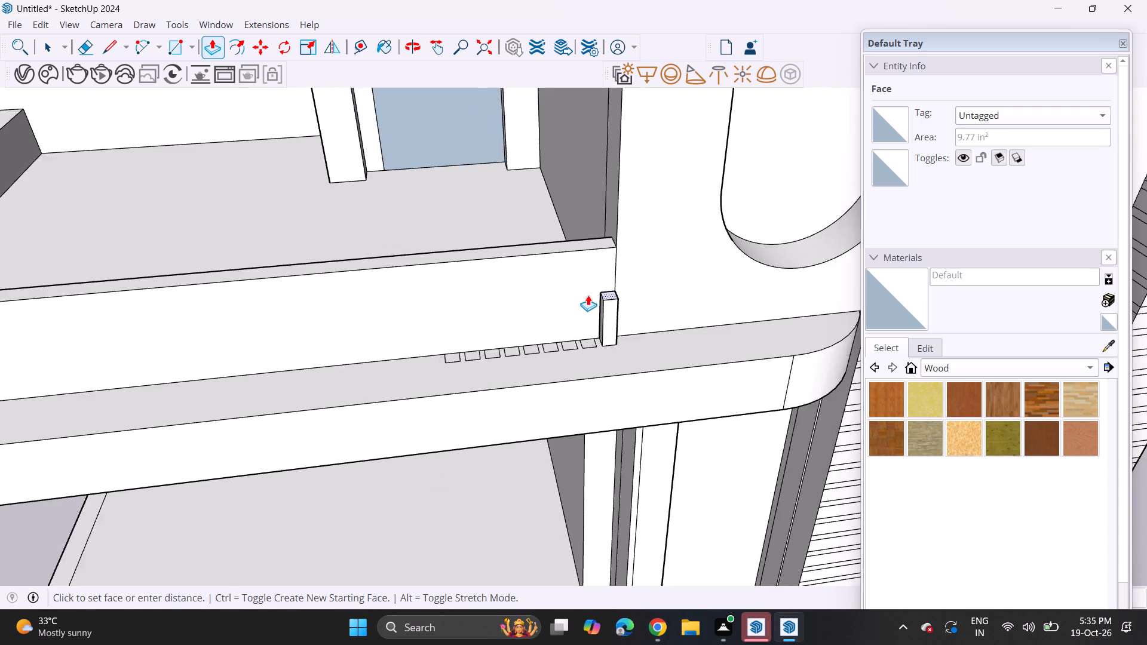
pyautogui.scroll(-2, 588, 295)
pyautogui.keyDown('shift'); pyautogui.moveTo(589, 298); pyautogui.dragTo(629, 460, button='middle'); pyautogui.keyUp('shift')
pyautogui.moveTo(594, 297); pyautogui.dragTo(560, 103, button='middle')
pyautogui.keyDown('shift'); pyautogui.moveTo(591, 116); pyautogui.dragTo(614, 199, button='middle'); pyautogui.keyUp('shift')
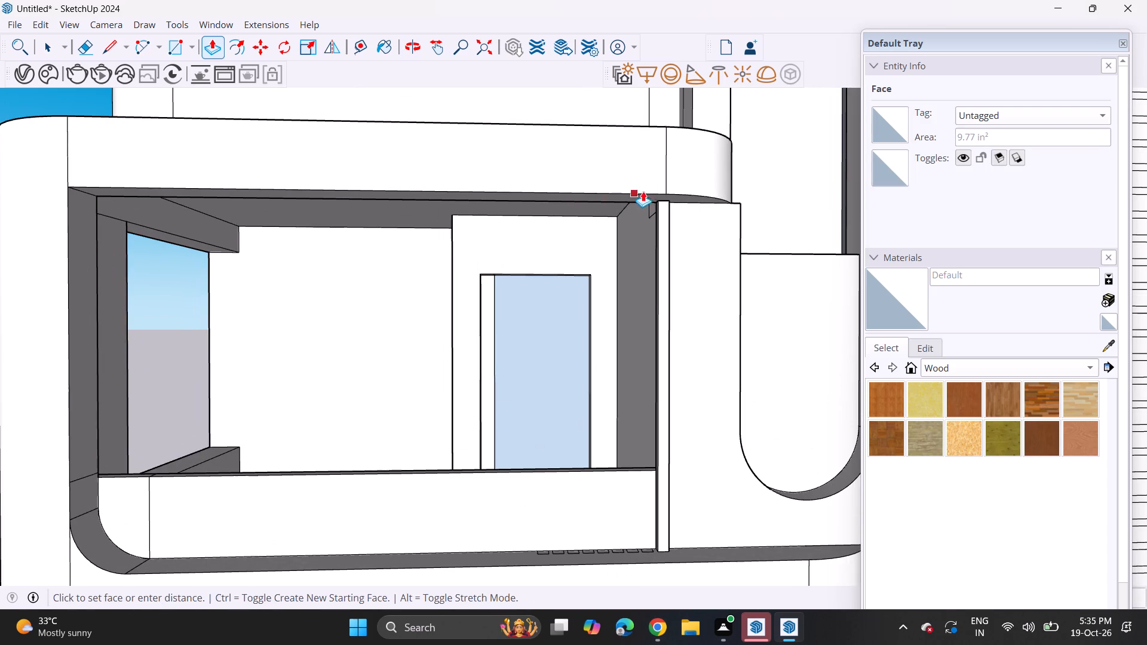
pyautogui.click(643, 194)
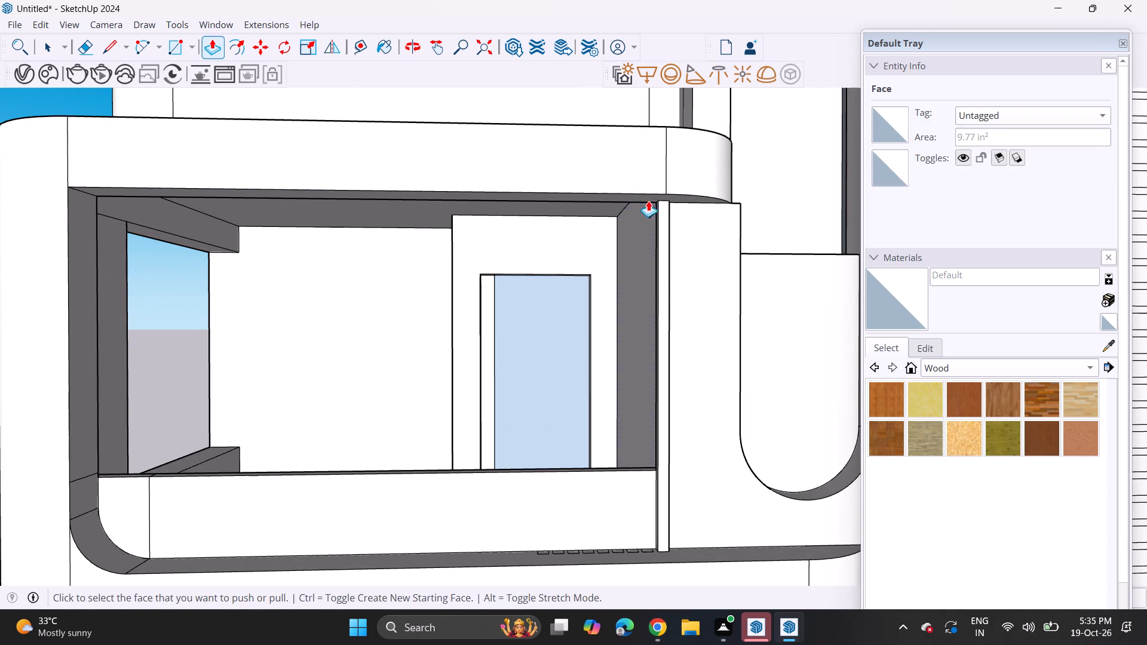
# Extrude the other eight rectangles on the ledge by the same height to complete the row of vertical slats.
pyautogui.moveTo(679, 425); pyautogui.dragTo(686, 522, button='middle')
pyautogui.keyDown('shift'); pyautogui.moveTo(652, 545); pyautogui.dragTo(679, 403, button='middle'); pyautogui.keyUp('shift')
pyautogui.keyDown('shift'); pyautogui.scroll(1, 654, 526); pyautogui.keyUp('shift')
pyautogui.moveTo(676, 404); pyautogui.dragTo(676, 494, button='middle')
pyautogui.scroll(5, 660, 414)
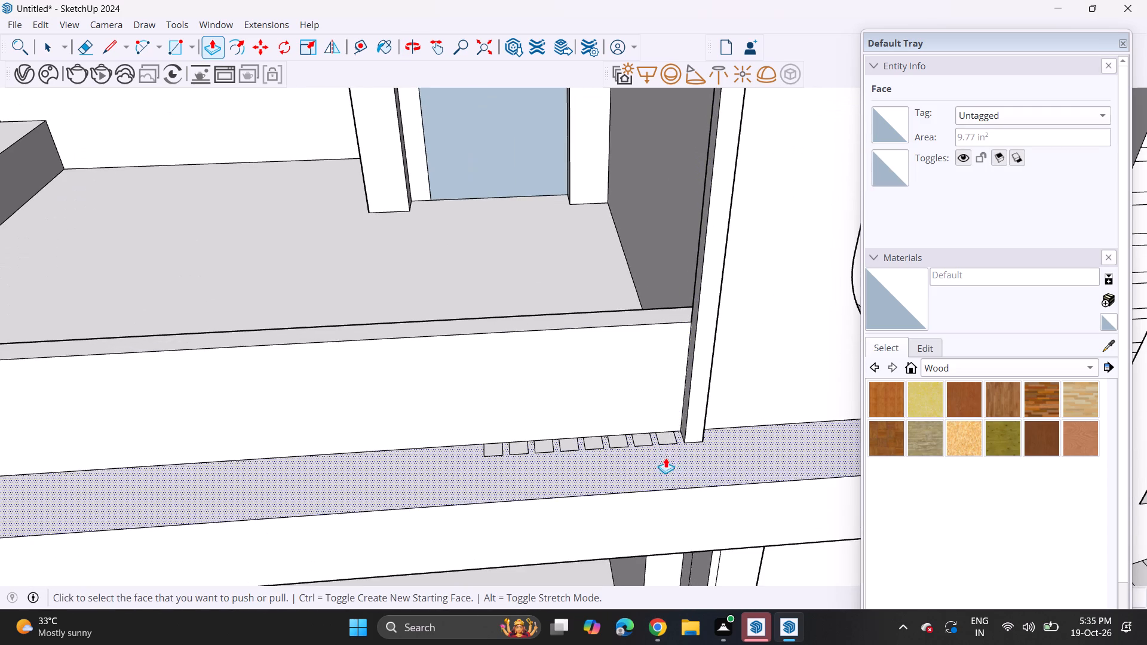
pyautogui.doubleClick(665, 438)
pyautogui.doubleClick(645, 438)
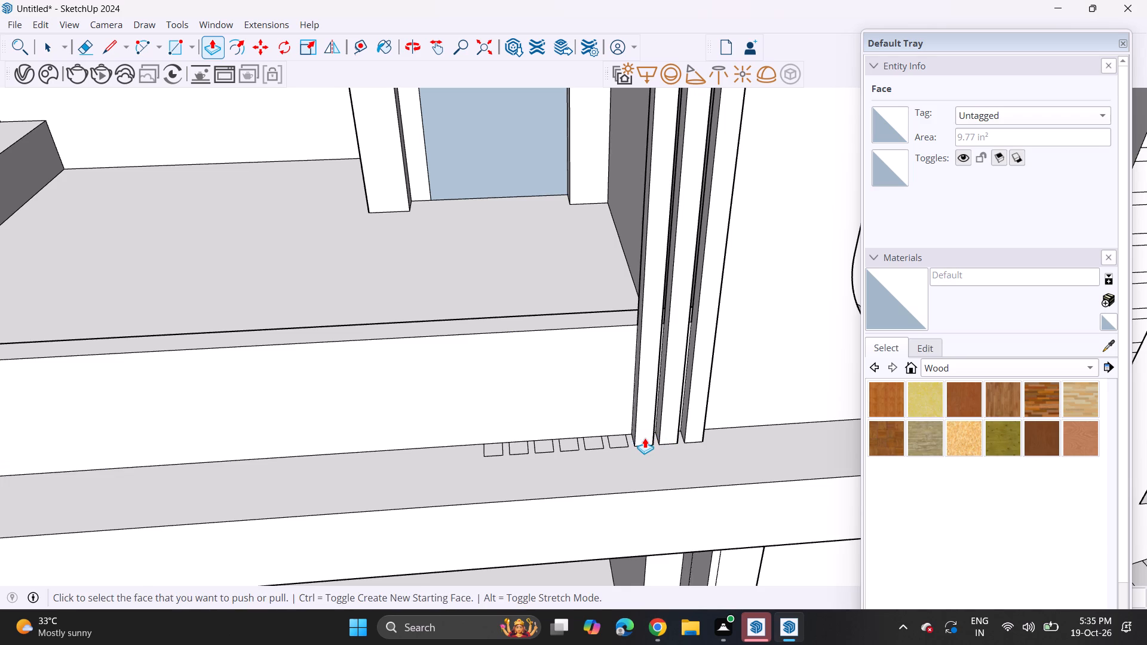
pyautogui.doubleClick(617, 442)
pyautogui.doubleClick(595, 441)
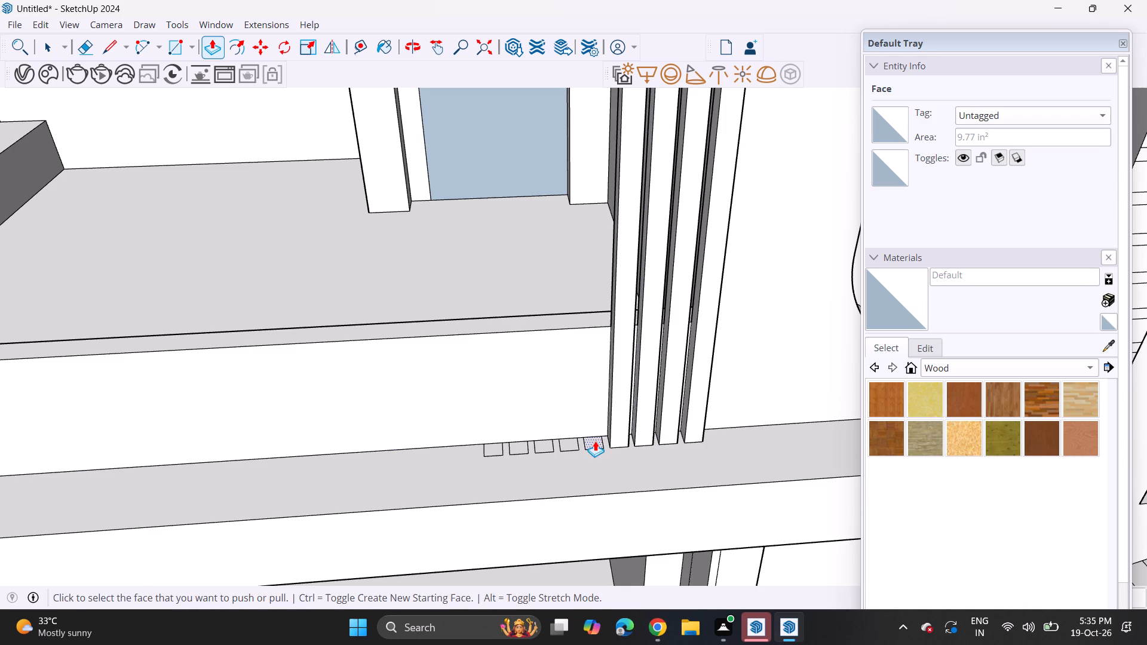
pyautogui.doubleClick(569, 443)
pyautogui.doubleClick(546, 447)
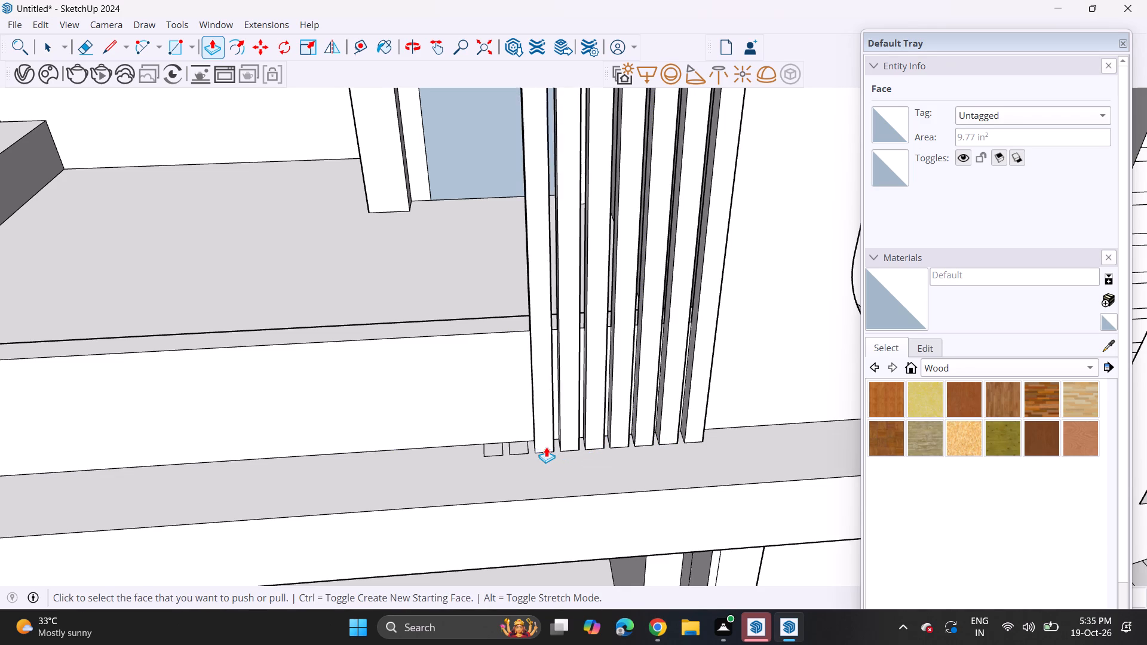
pyautogui.doubleClick(510, 448)
pyautogui.doubleClick(495, 452)
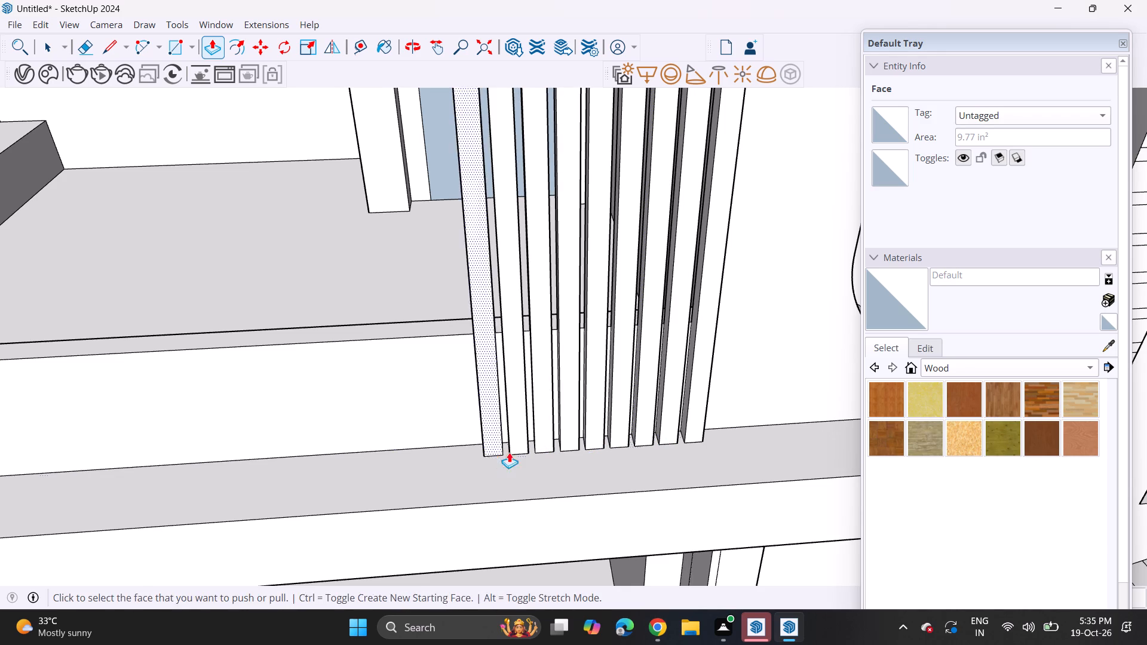
# Examine the row of vertical slats in the context of the whole facade.
pyautogui.moveTo(535, 447); pyautogui.dragTo(571, 269, button='middle')
pyautogui.scroll(-14, 564, 227)
pyautogui.keyDown('shift'); pyautogui.moveTo(565, 213); pyautogui.dragTo(525, 317, button='middle'); pyautogui.keyUp('shift')
pyautogui.moveTo(523, 293); pyautogui.dragTo(456, 324, button='middle')
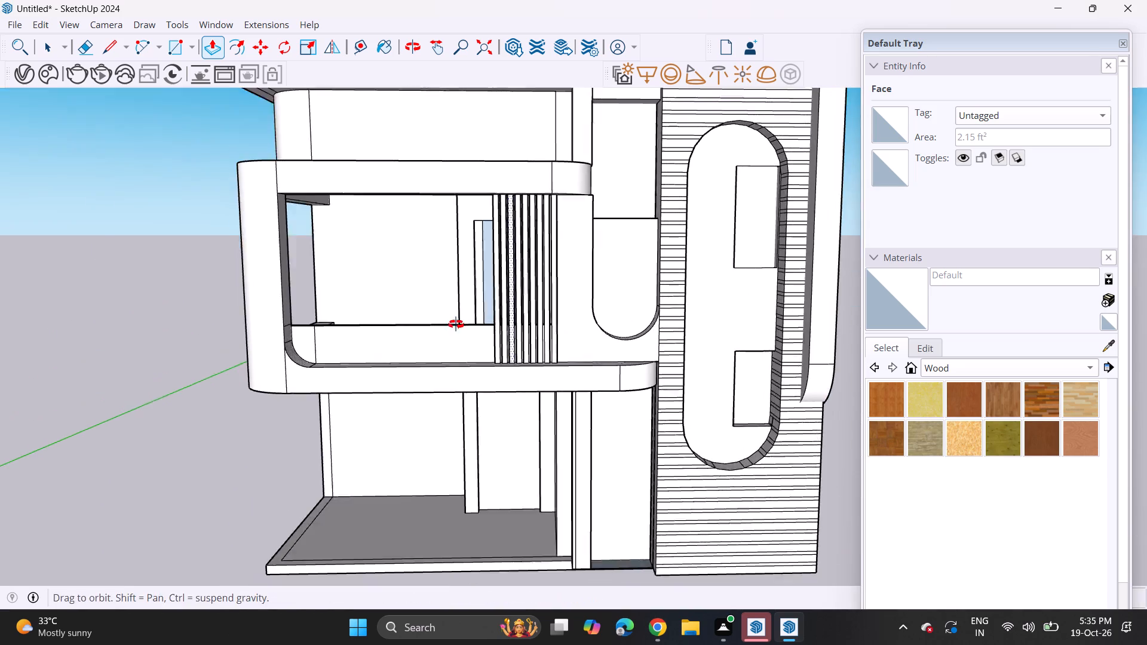
pyautogui.moveTo(456, 324); pyautogui.dragTo(453, 323, button='middle')
pyautogui.scroll(-4, 447, 289)
pyautogui.moveTo(462, 285); pyautogui.dragTo(562, 321, button='middle')
pyautogui.moveTo(570, 313); pyautogui.dragTo(570, 294, button='middle')
pyautogui.scroll(-4, 566, 278)
pyautogui.moveTo(567, 279); pyautogui.dragTo(567, 334, button='middle')
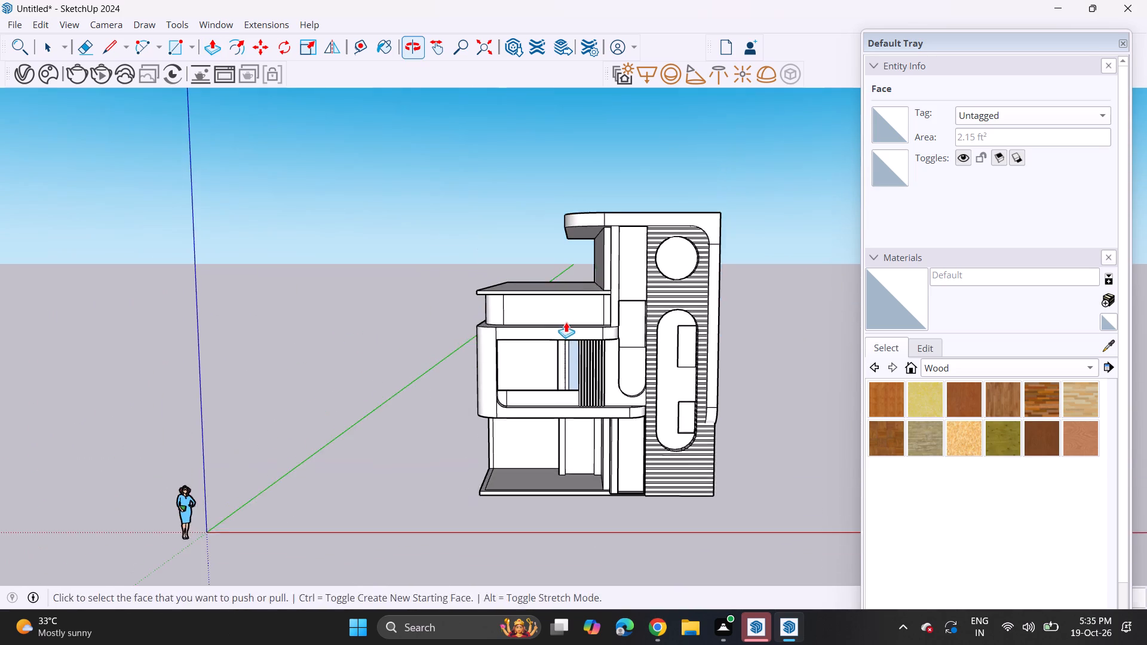
# Delete the vertical seam line on the balcony parapet's front face beside its rounded bottom corner.
pyautogui.moveTo(565, 320); pyautogui.dragTo(556, 299, button='middle')
pyautogui.scroll(2, 564, 320)
pyautogui.moveTo(562, 322); pyautogui.dragTo(561, 287, button='middle')
pyautogui.scroll(9, 505, 422)
pyautogui.press('space')
pyautogui.click(487, 410)
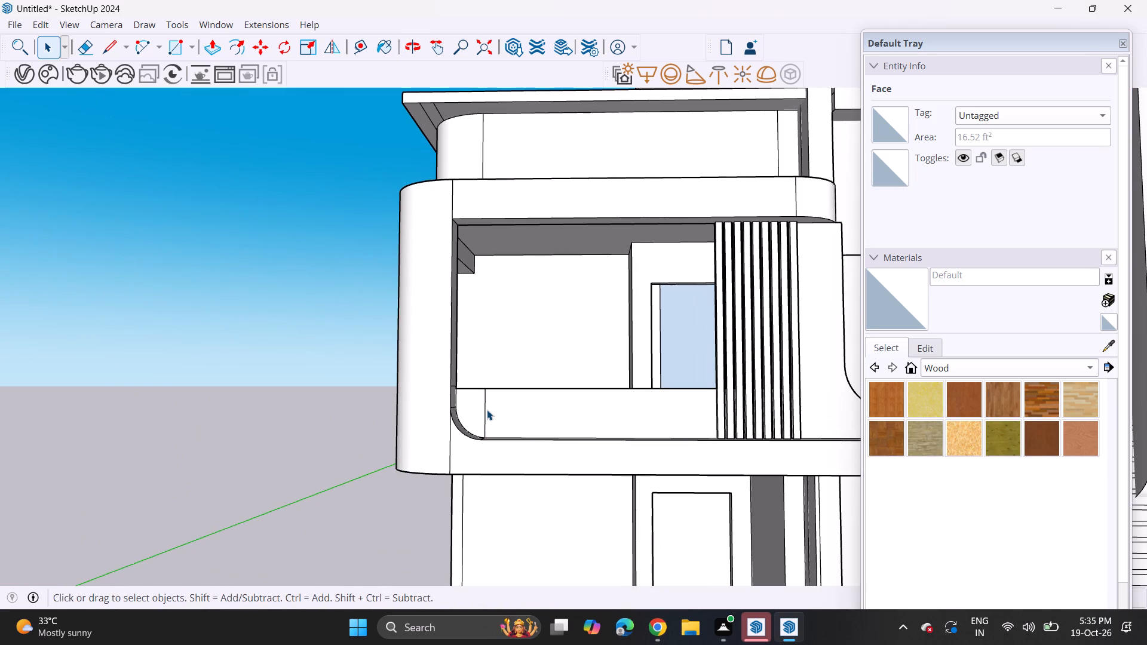
pyautogui.press('Delete')
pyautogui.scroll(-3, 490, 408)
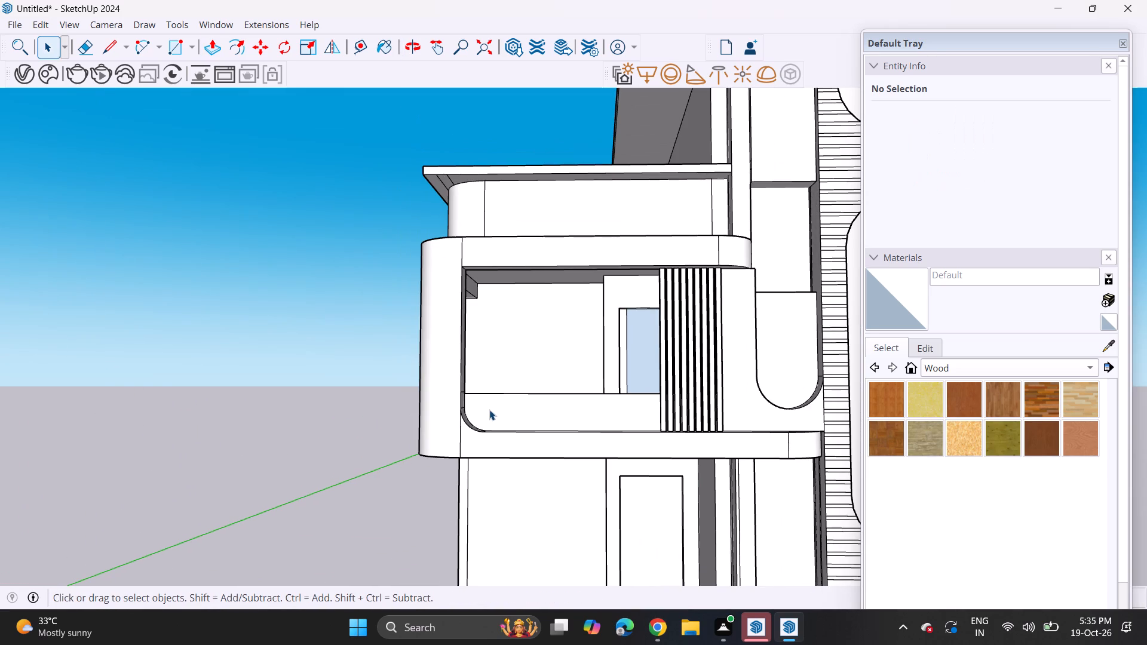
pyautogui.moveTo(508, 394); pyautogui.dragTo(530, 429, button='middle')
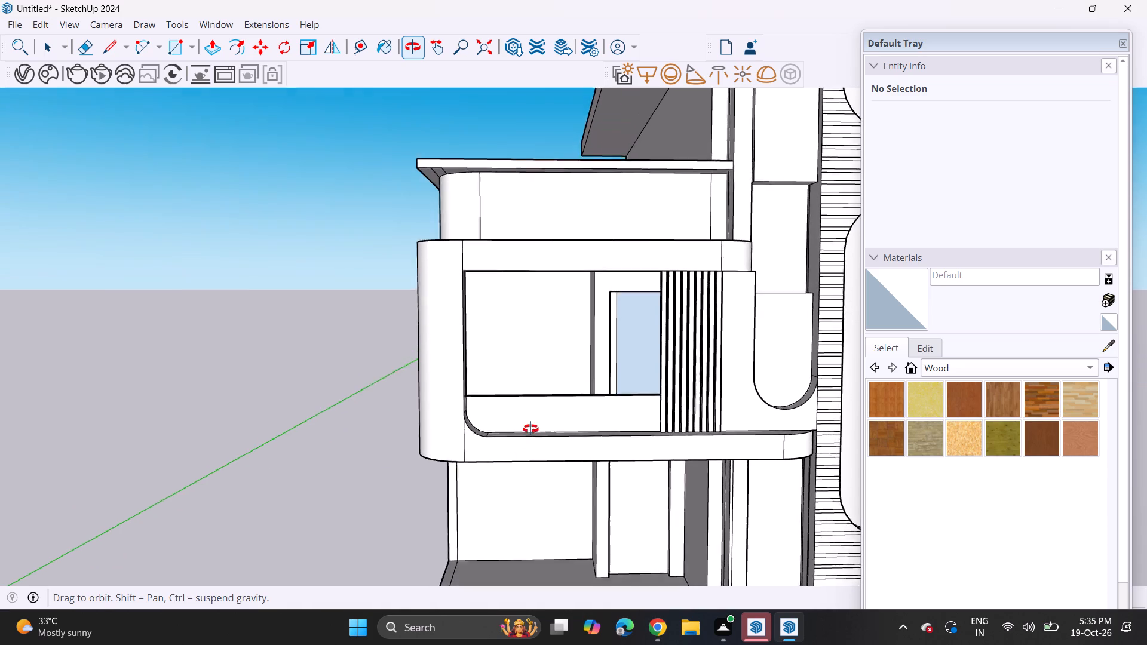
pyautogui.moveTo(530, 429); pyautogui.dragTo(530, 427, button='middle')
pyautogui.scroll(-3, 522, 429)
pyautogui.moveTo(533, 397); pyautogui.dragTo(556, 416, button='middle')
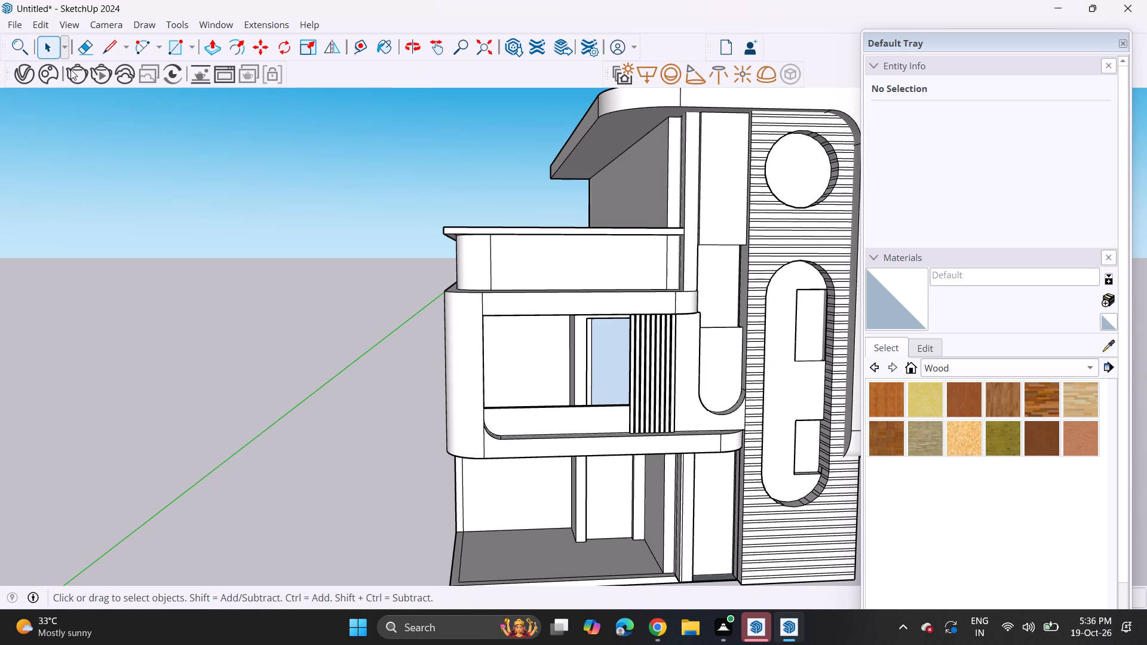
# Start importing a file into the model and open the Downloads folder as the source.
pyautogui.click(12, 29)
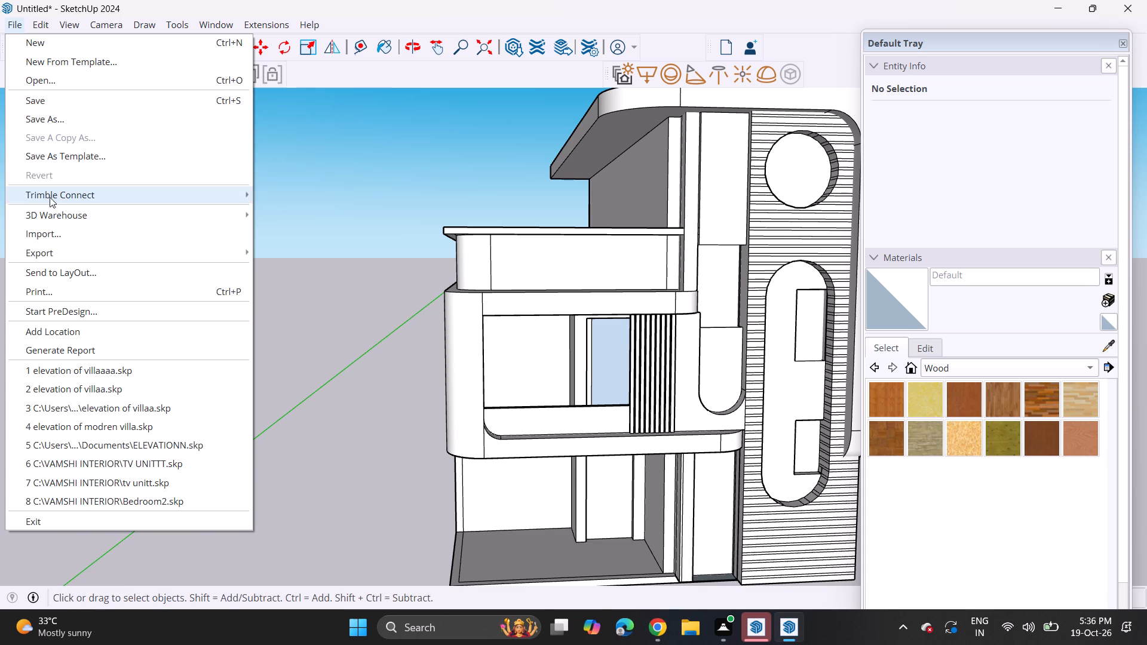
pyautogui.click(57, 231)
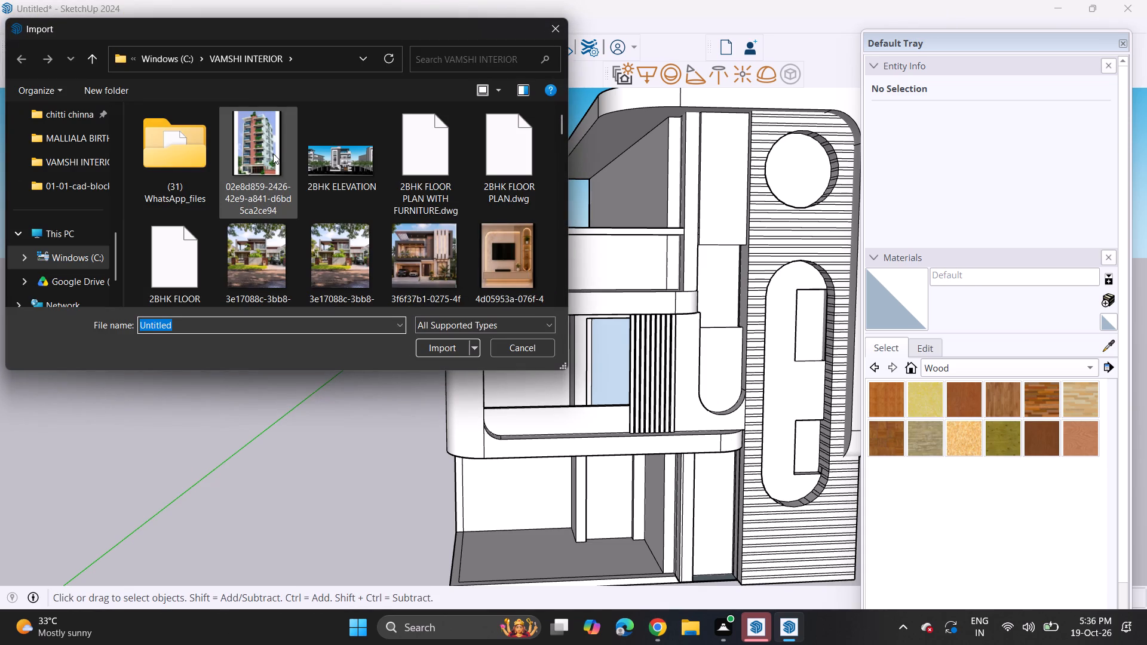
pyautogui.scroll(2, 66, 218)
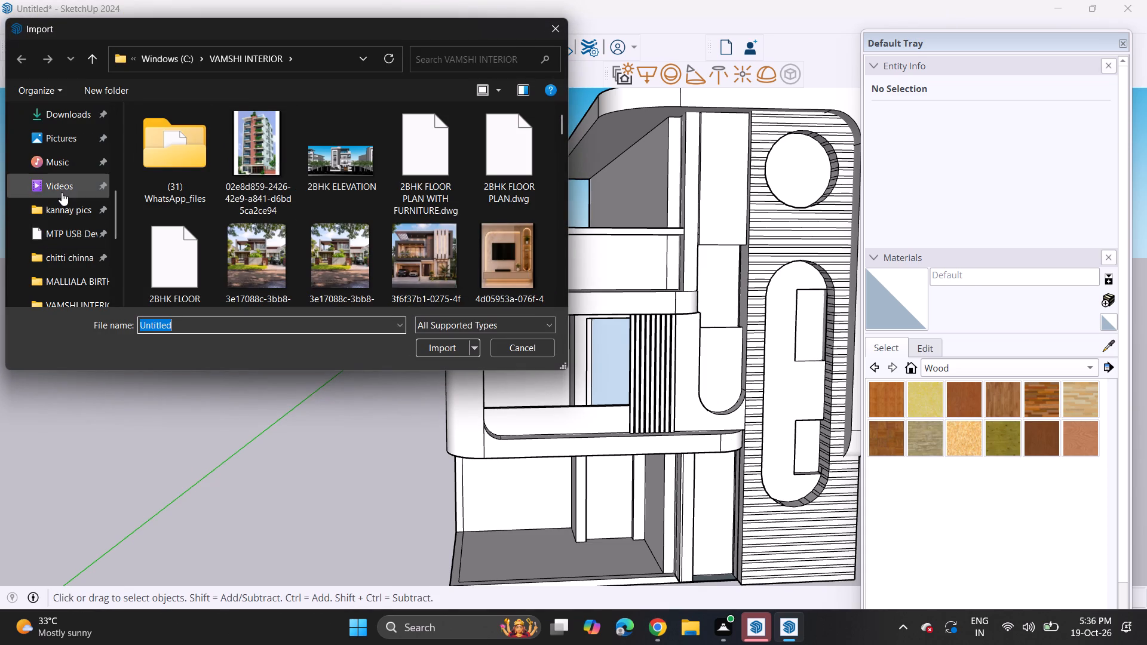
pyautogui.scroll(2, 62, 192)
pyautogui.click(66, 253)
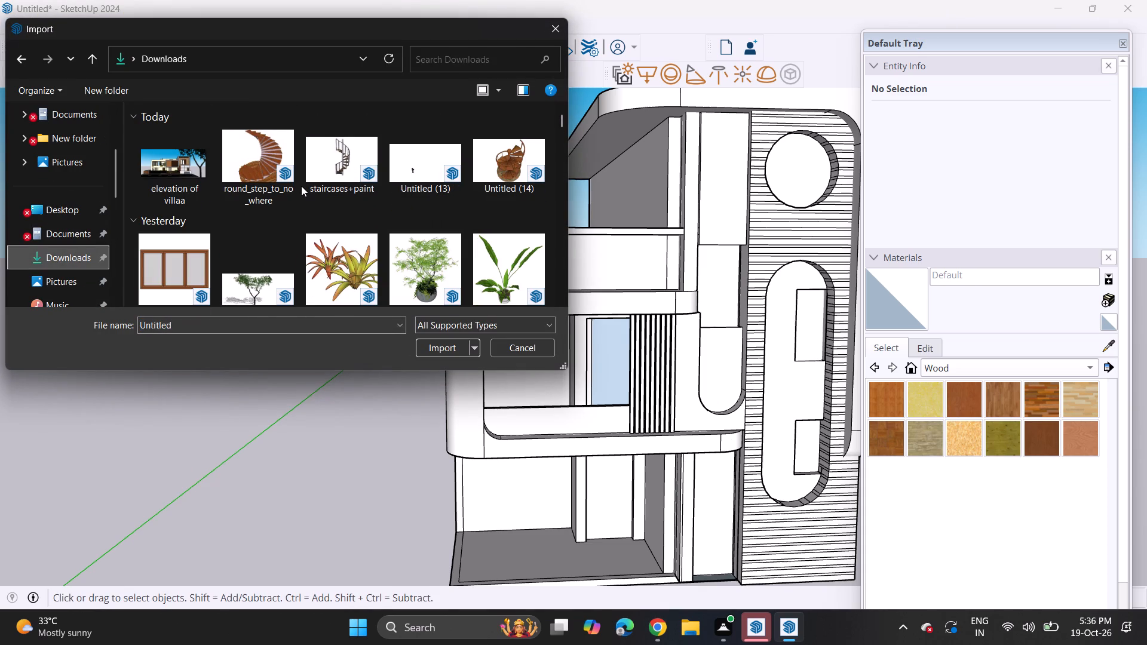
# Import the door (2) component from Downloads and place it at the front of the first-floor balcony.
pyautogui.scroll(-11, 303, 193)
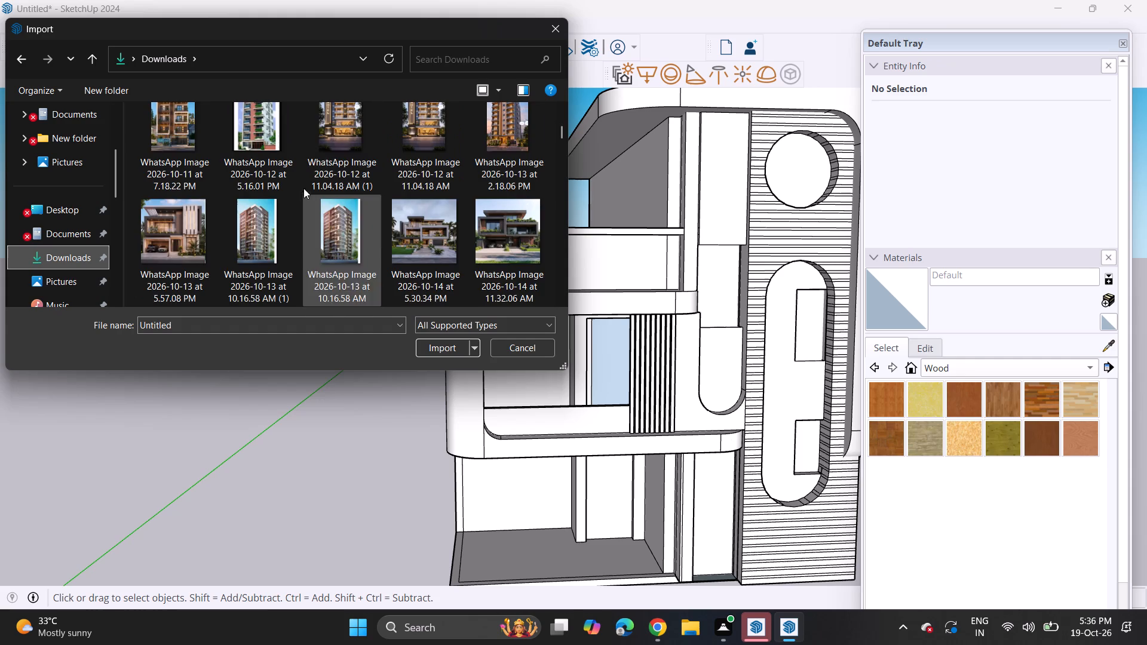
pyautogui.scroll(-8, 303, 185)
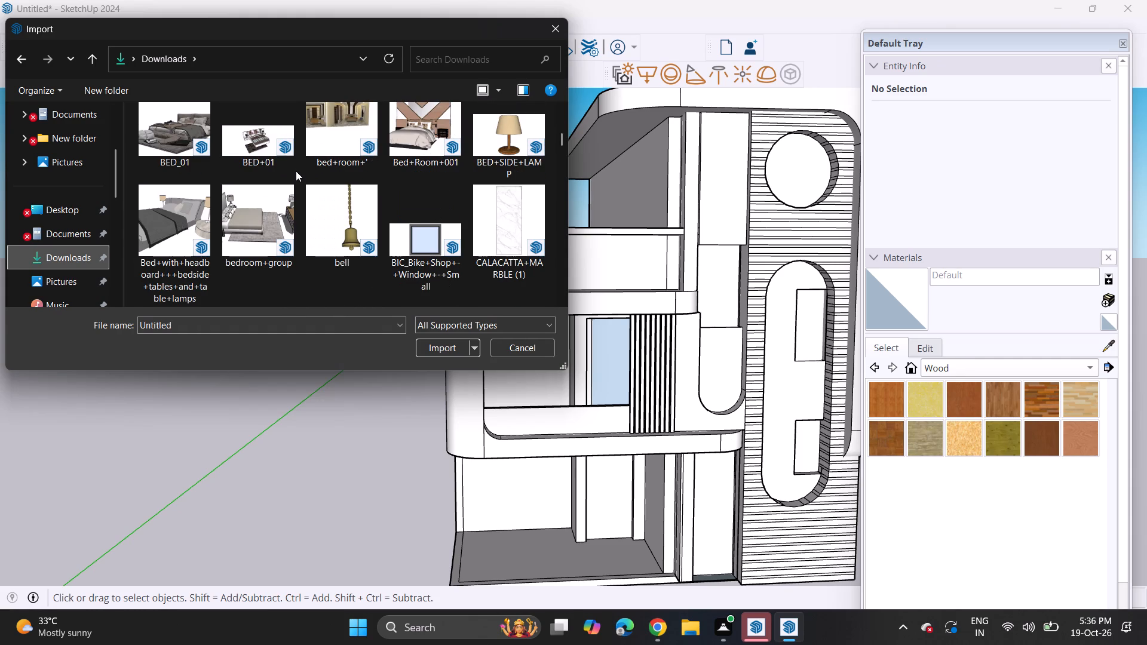
pyautogui.scroll(-4, 296, 171)
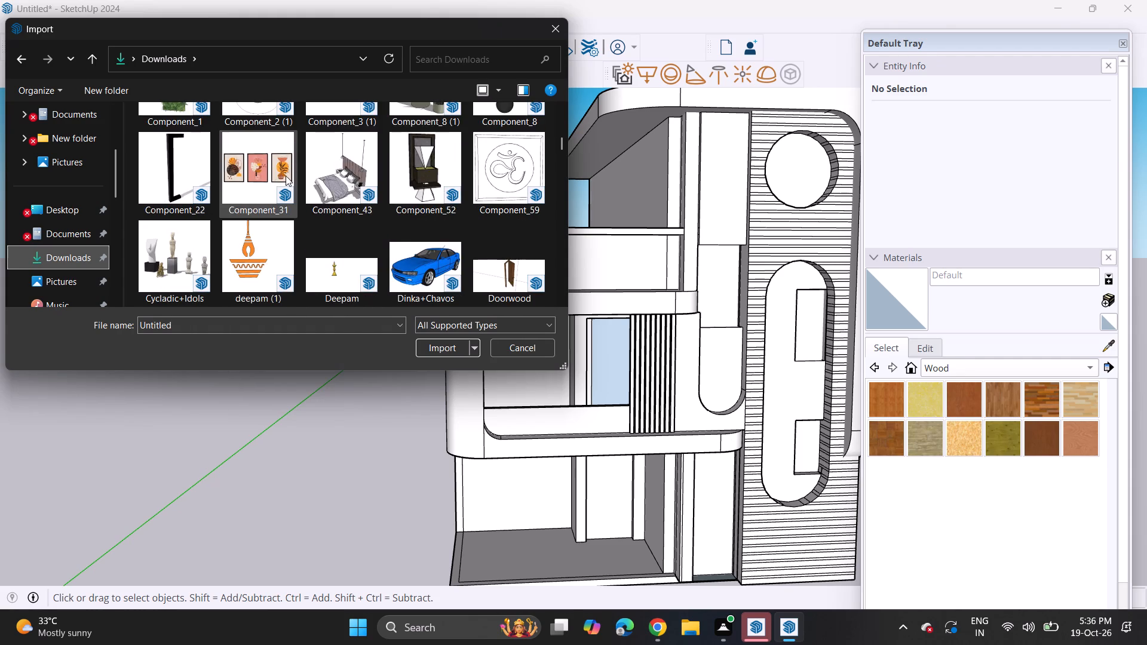
pyautogui.scroll(-3, 299, 183)
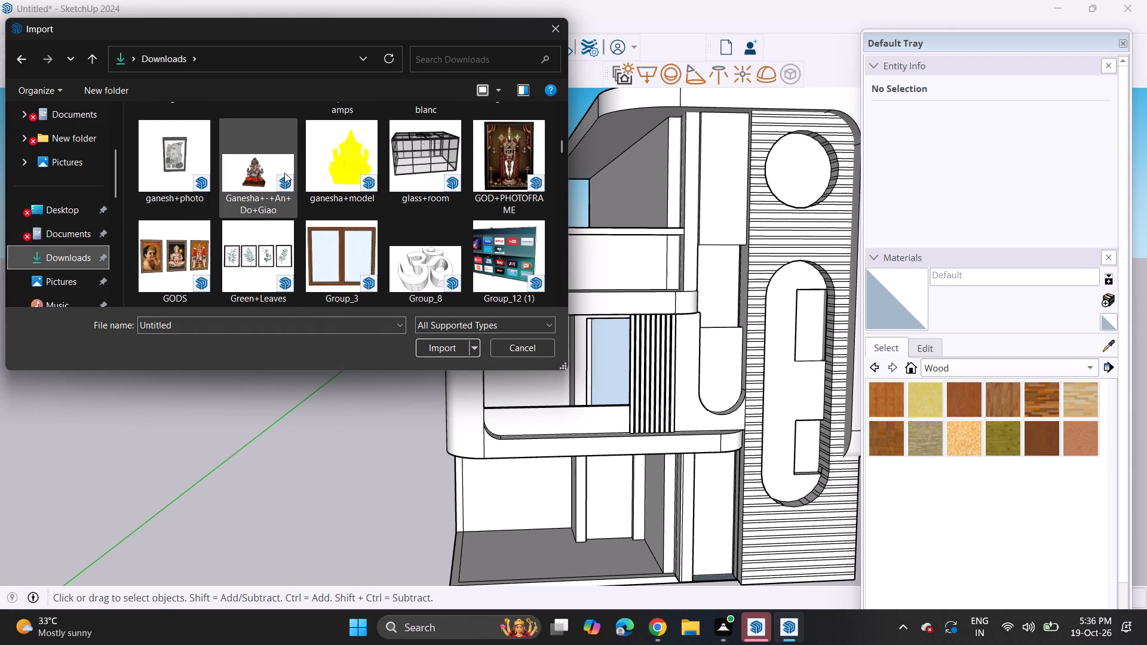
pyautogui.scroll(-7, 293, 160)
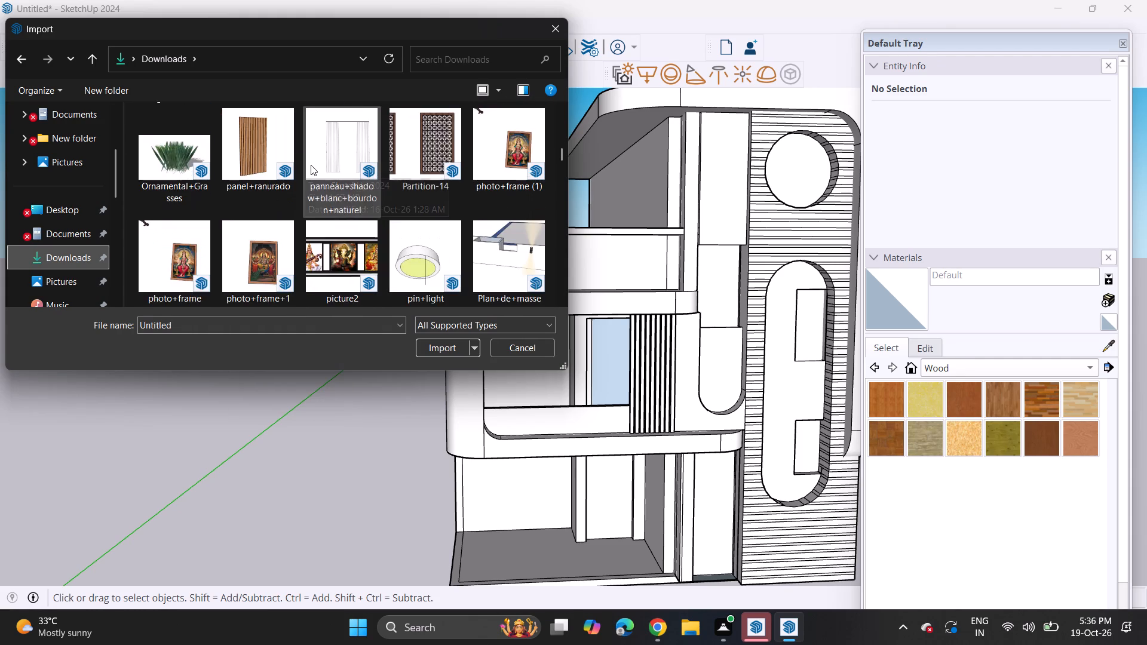
pyautogui.scroll(3, 311, 165)
pyautogui.scroll(-6, 309, 165)
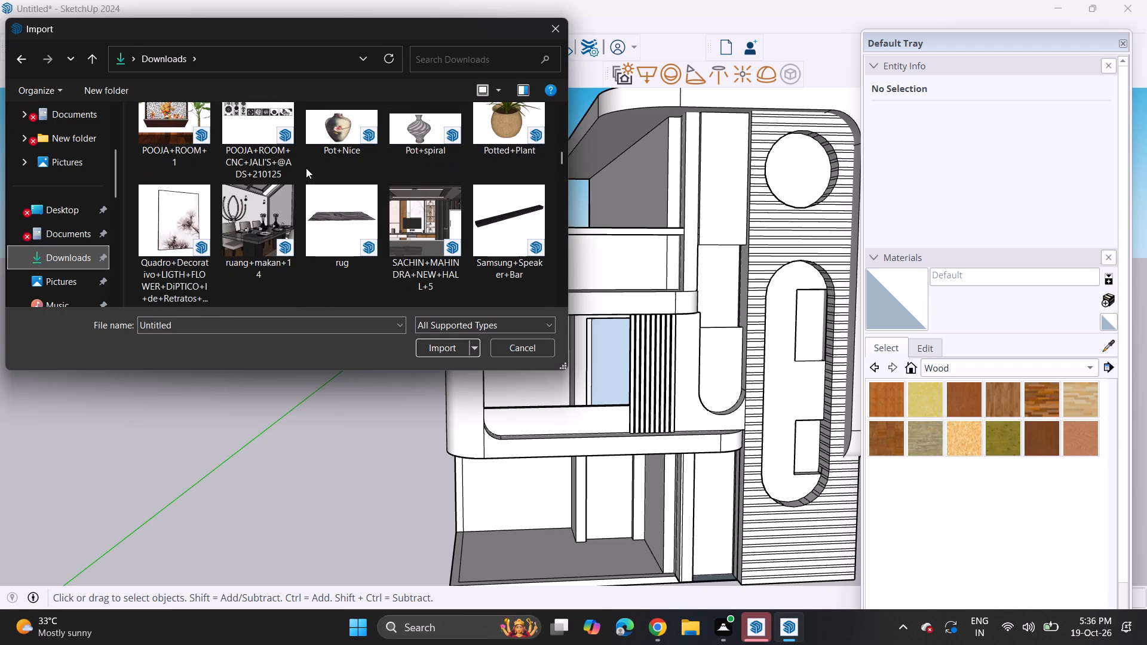
pyautogui.scroll(-9, 306, 168)
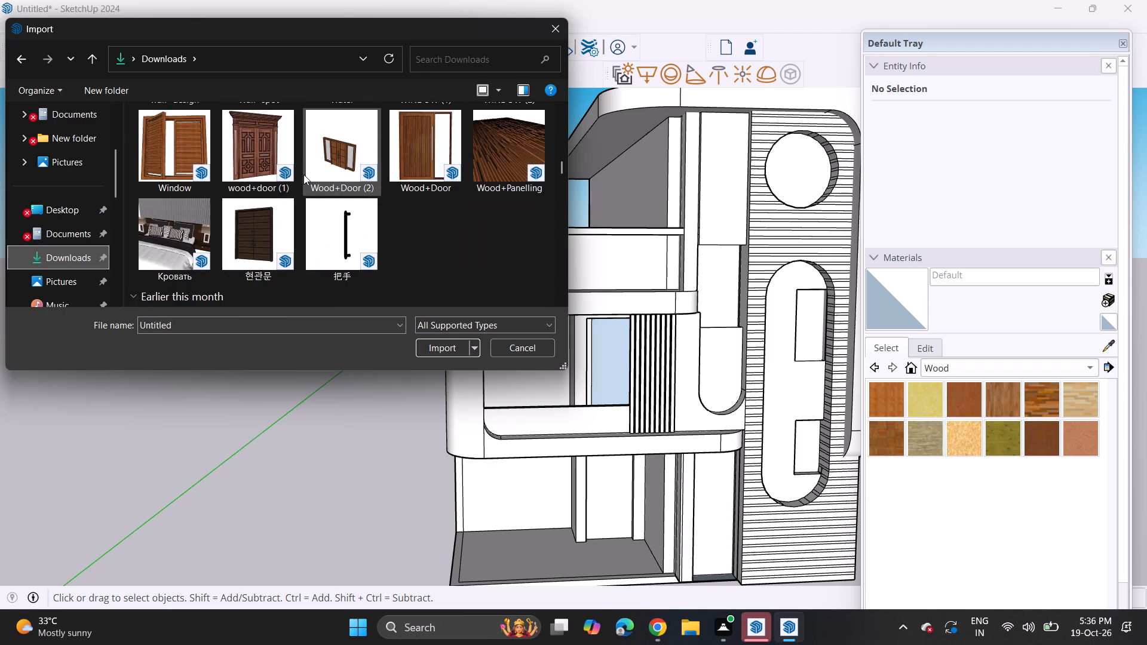
pyautogui.scroll(-2, 303, 178)
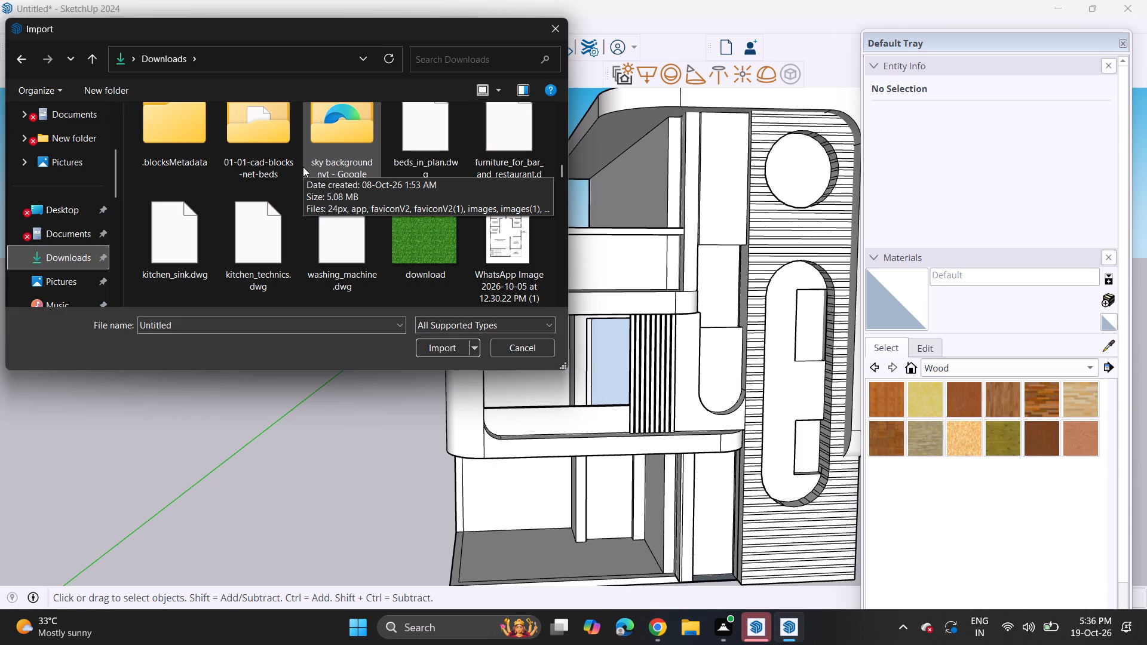
pyautogui.scroll(-11, 339, 197)
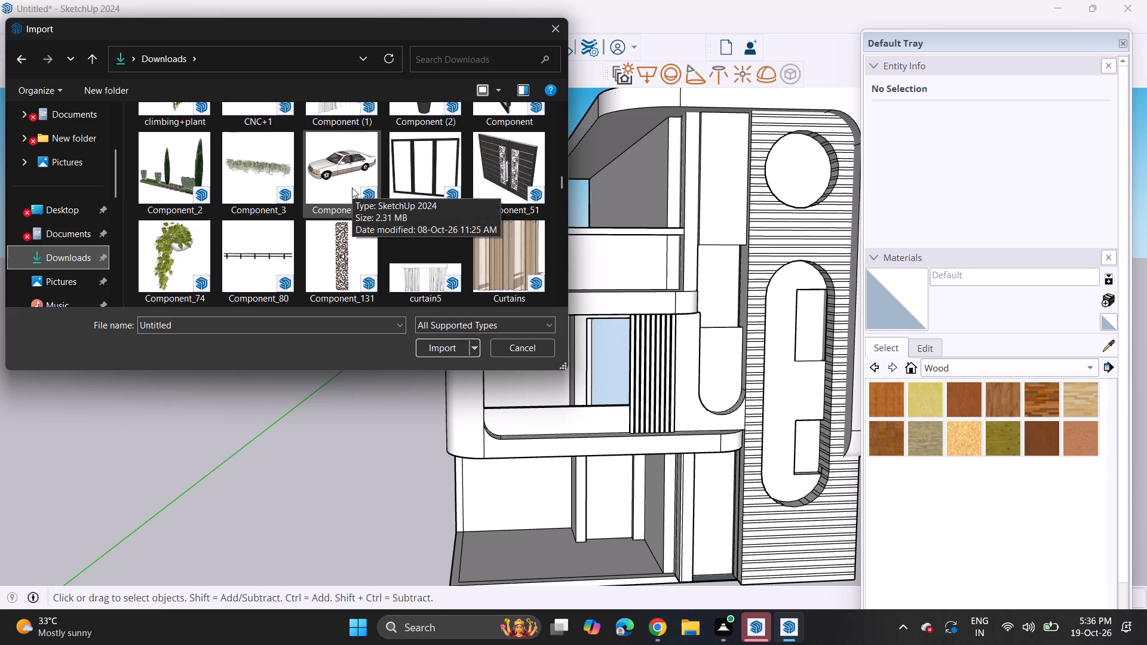
pyautogui.scroll(-3, 352, 188)
pyautogui.scroll(2, 365, 183)
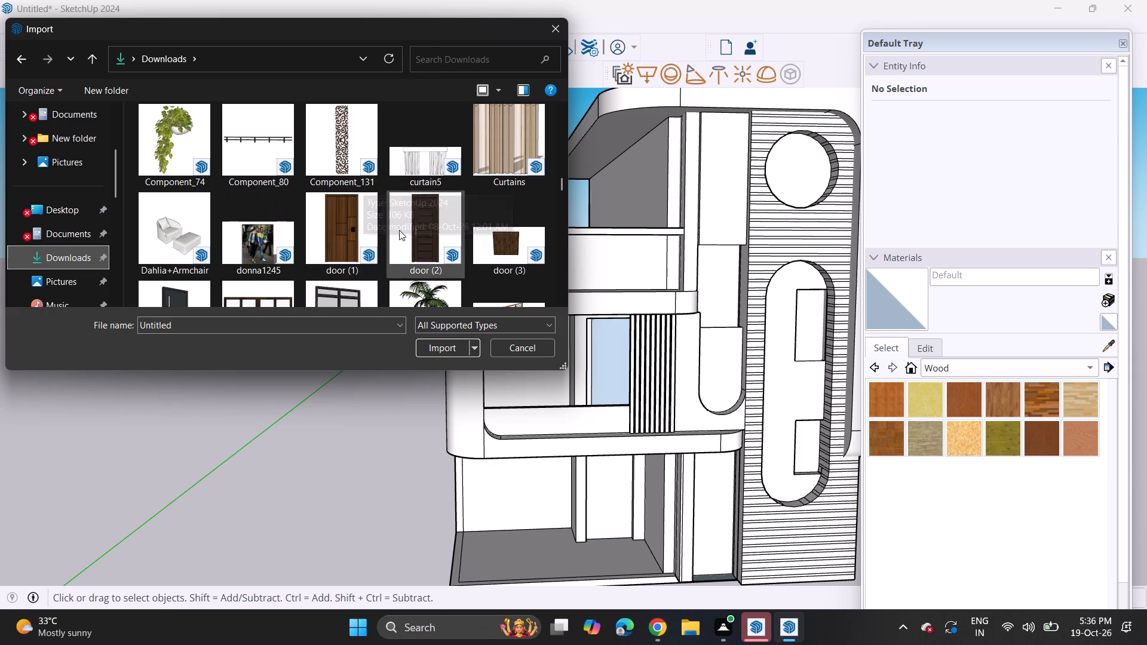
pyautogui.click(400, 232)
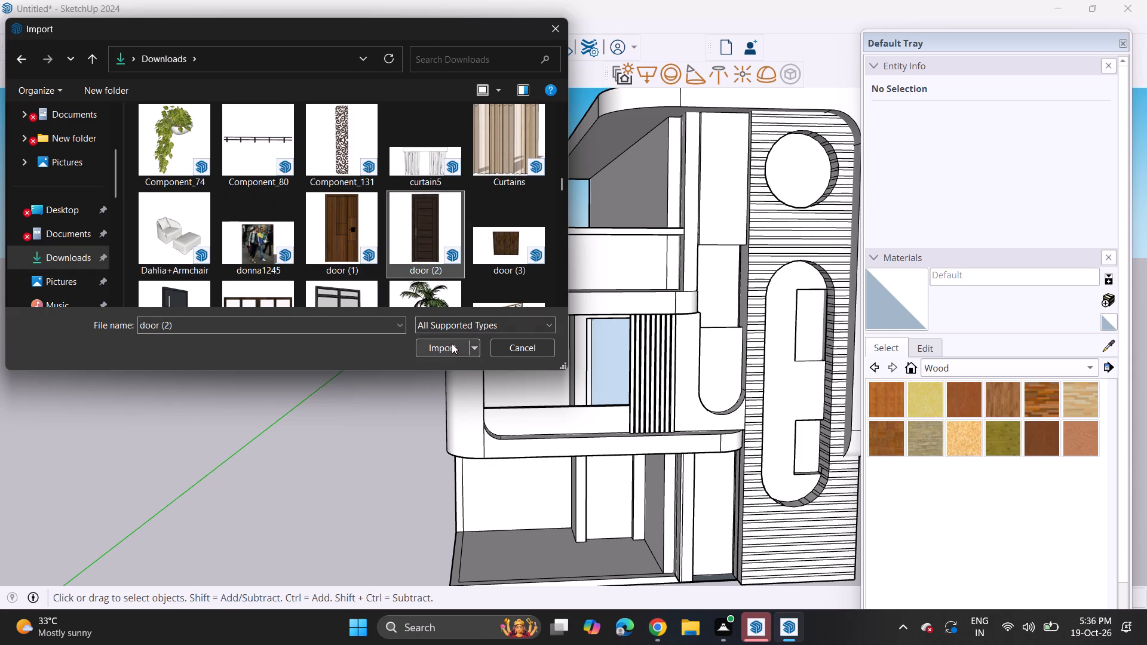
pyautogui.click(452, 343)
pyautogui.moveTo(575, 418); pyautogui.dragTo(591, 463, button='middle')
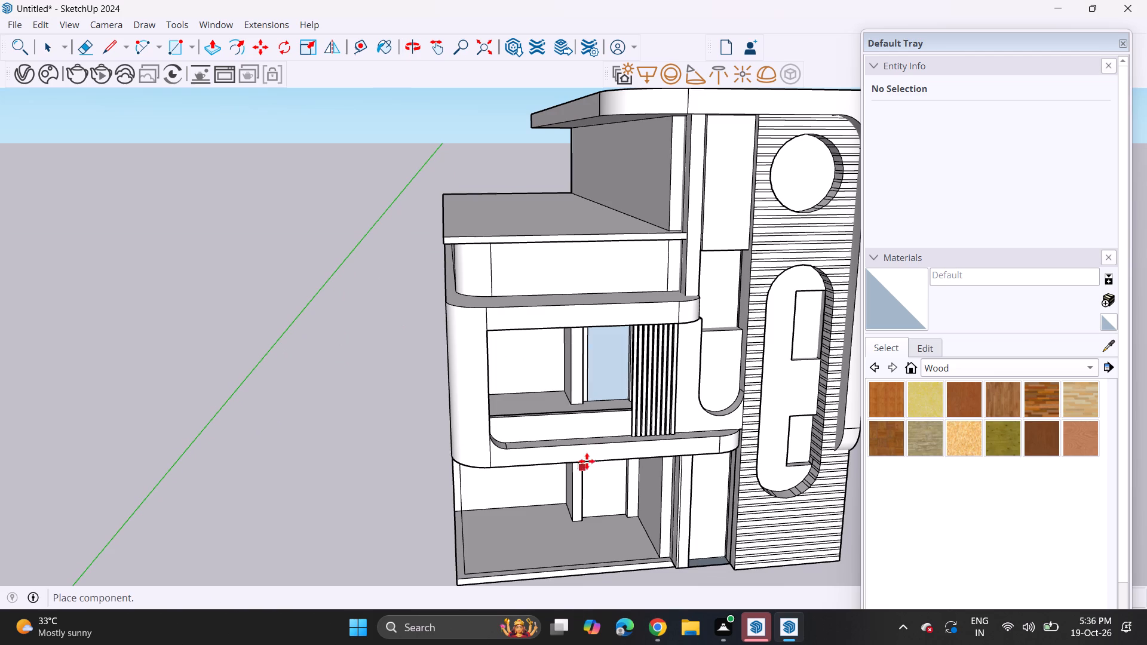
pyautogui.click(596, 441)
# Rotate the imported door a quarter turn about the vertical axis so it faces the front of the house.
pyautogui.click(287, 41)
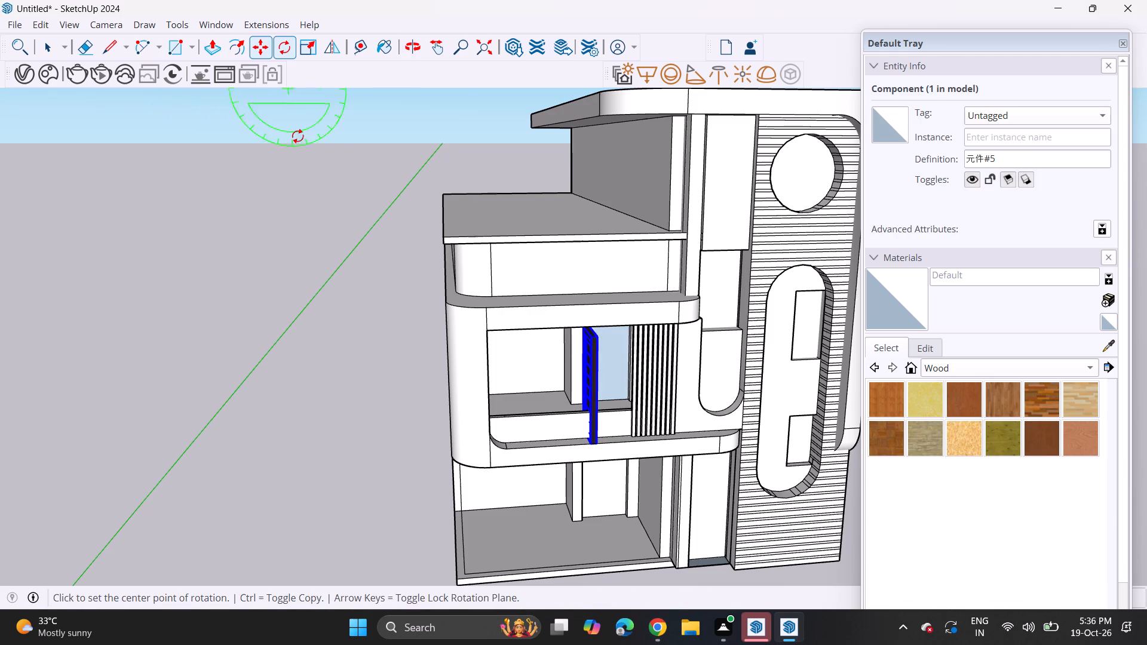
pyautogui.scroll(-8, 327, 288)
pyautogui.moveTo(390, 472); pyautogui.dragTo(434, 546, button='middle')
pyautogui.scroll(1, 428, 540)
pyautogui.click(473, 491)
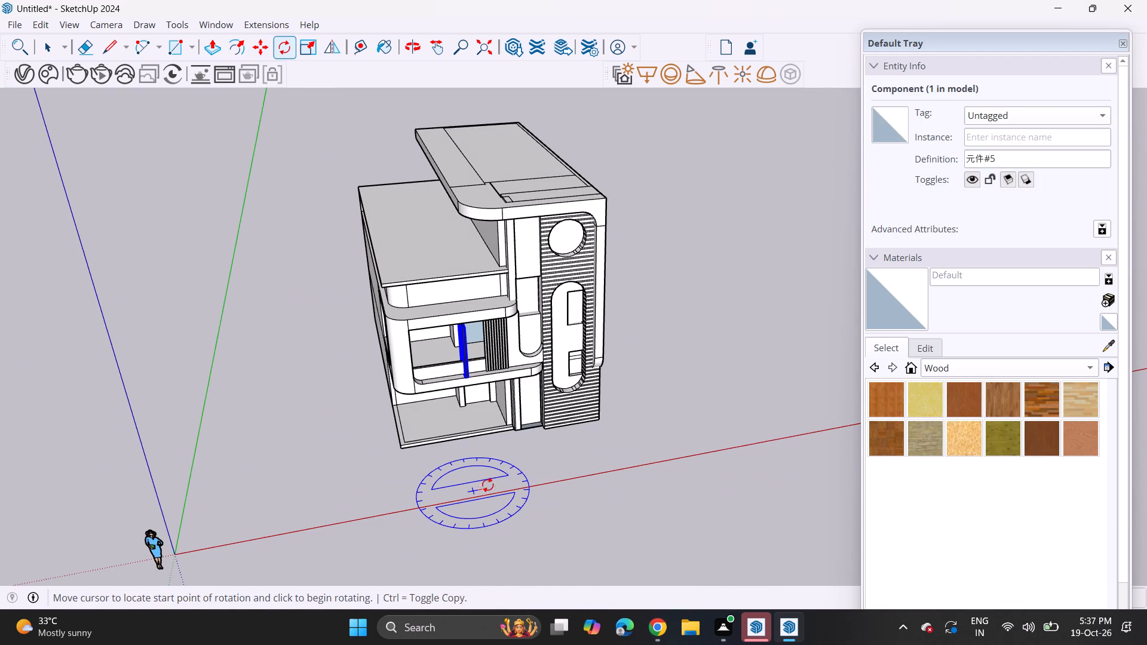
pyautogui.click(495, 485)
pyautogui.click(484, 521)
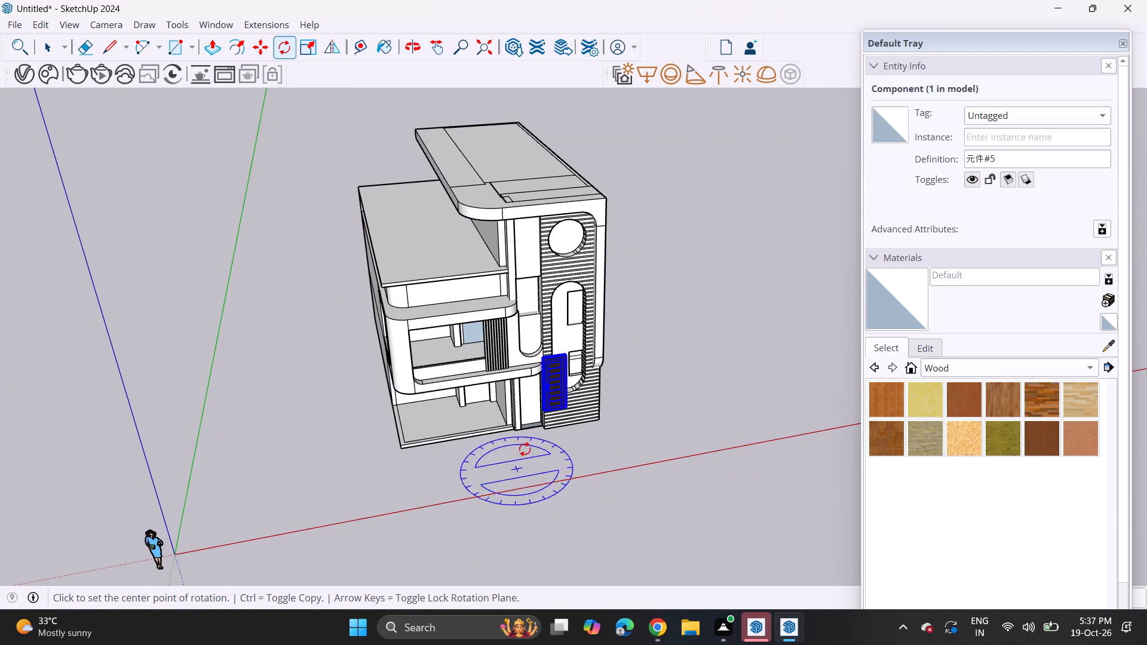
# Move the door by its bottom corner to the lower left corner of the doorway opening behind the balcony.
pyautogui.moveTo(265, 51); pyautogui.dragTo(276, 59)
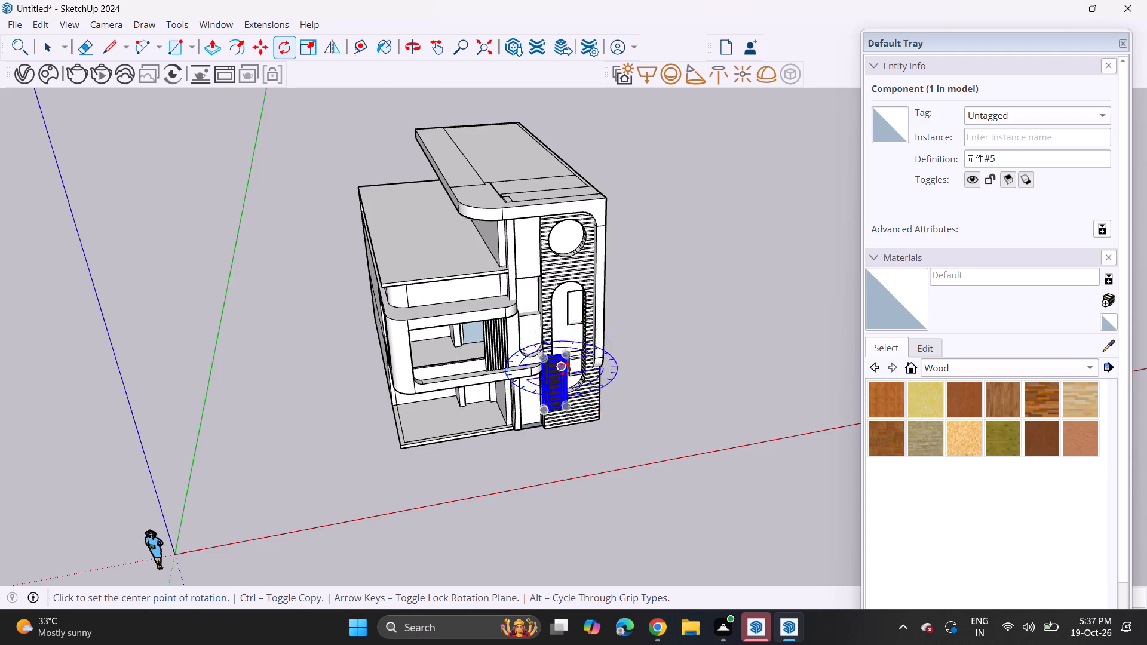
pyautogui.scroll(4, 565, 374)
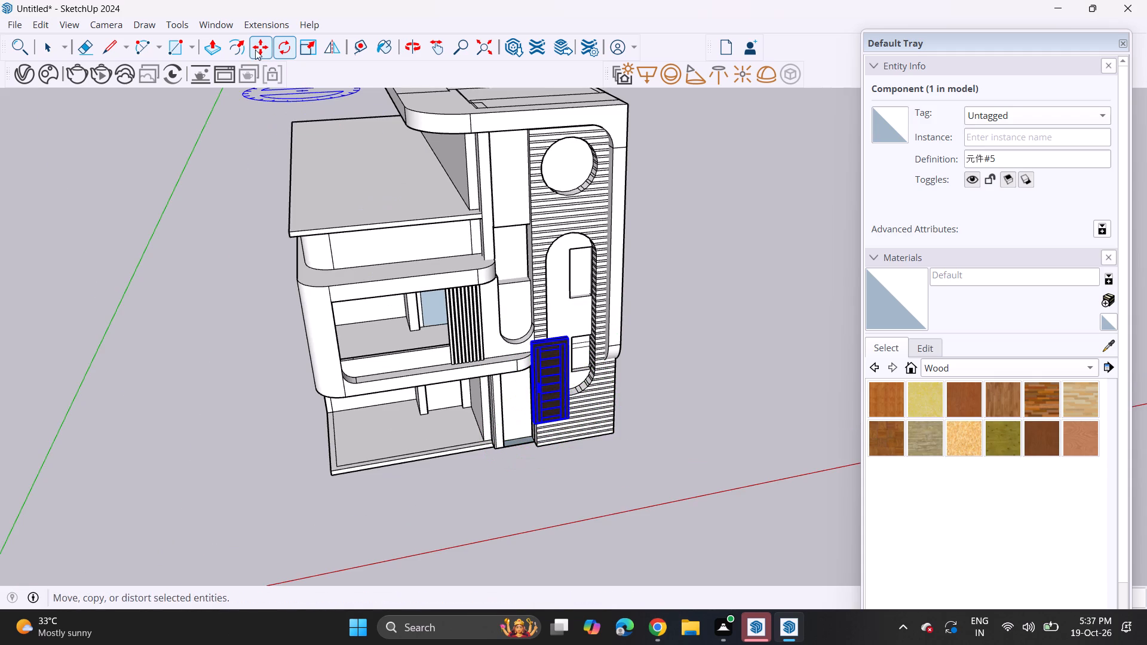
pyautogui.click(257, 48)
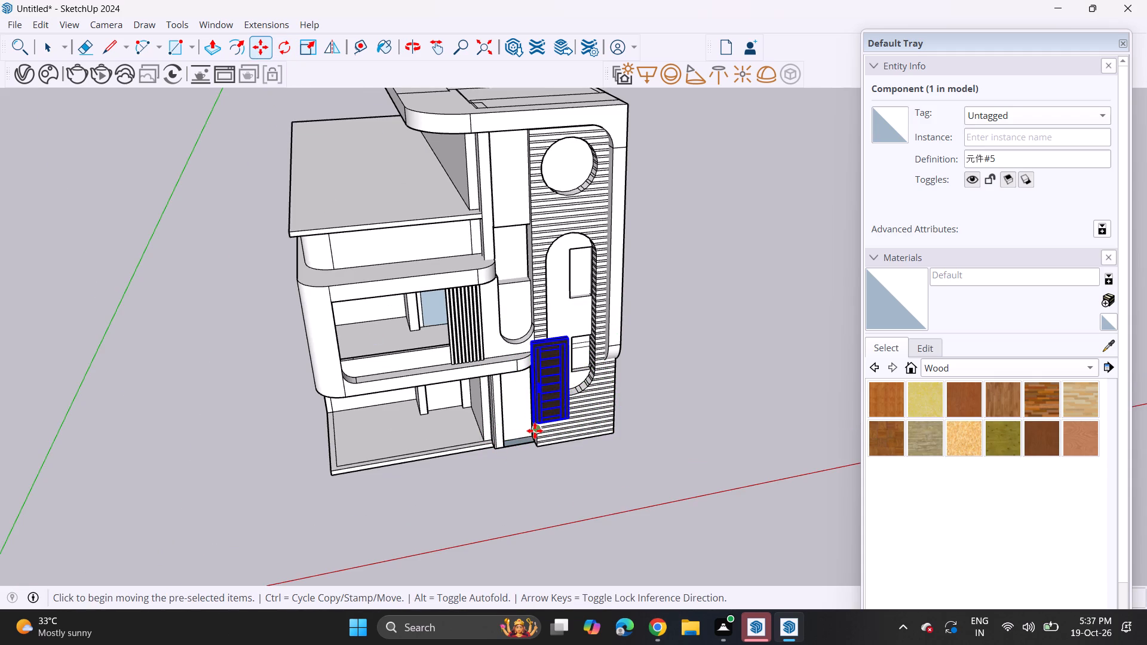
pyautogui.moveTo(535, 428); pyautogui.dragTo(529, 422)
pyautogui.moveTo(432, 354); pyautogui.dragTo(523, 351, button='middle')
pyautogui.scroll(5, 395, 350)
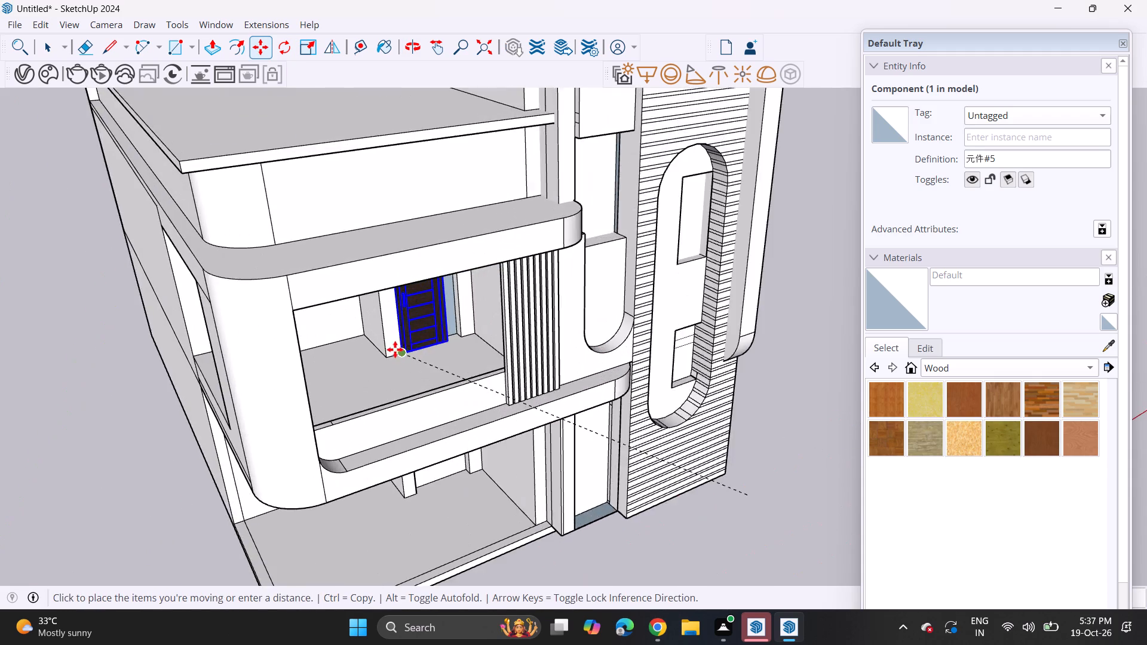
pyautogui.scroll(6, 395, 349)
pyautogui.click(403, 361)
# Scale the door proportionally from its top right corner to match the height of the balcony doorway.
pyautogui.moveTo(419, 329); pyautogui.dragTo(397, 183, button='middle')
pyautogui.scroll(1, 395, 246)
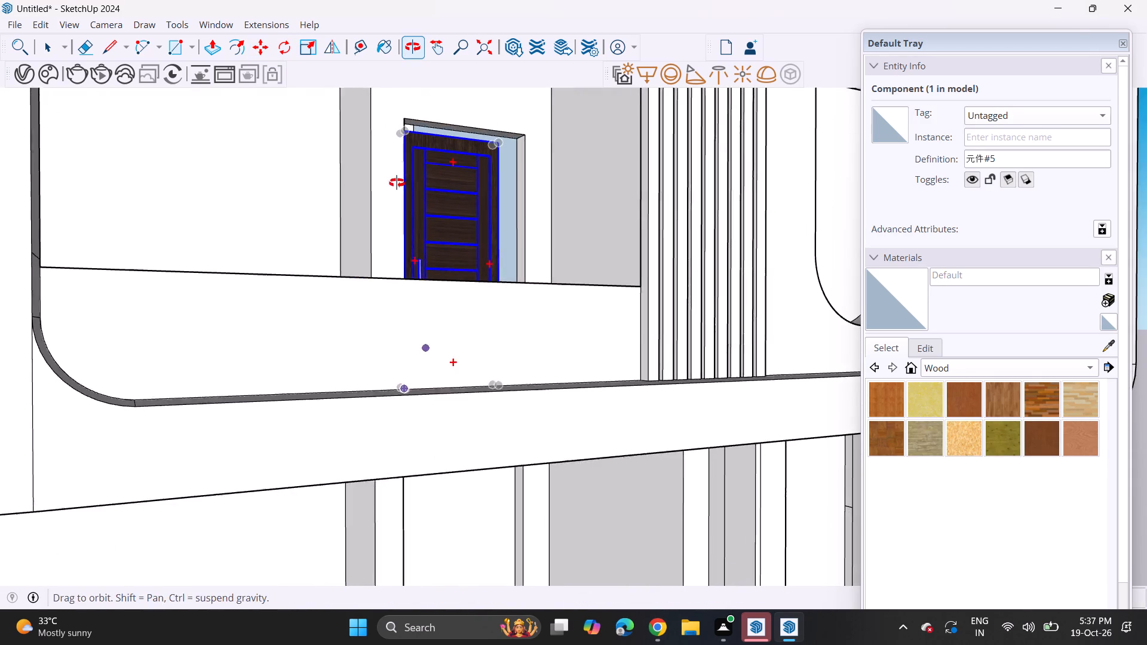
pyautogui.moveTo(397, 183); pyautogui.dragTo(397, 182, button='middle')
pyautogui.moveTo(446, 84); pyautogui.dragTo(418, 154, button='middle')
pyautogui.scroll(1, 445, 96)
pyautogui.moveTo(466, 171); pyautogui.dragTo(410, 231, button='middle')
pyautogui.scroll(5, 473, 179)
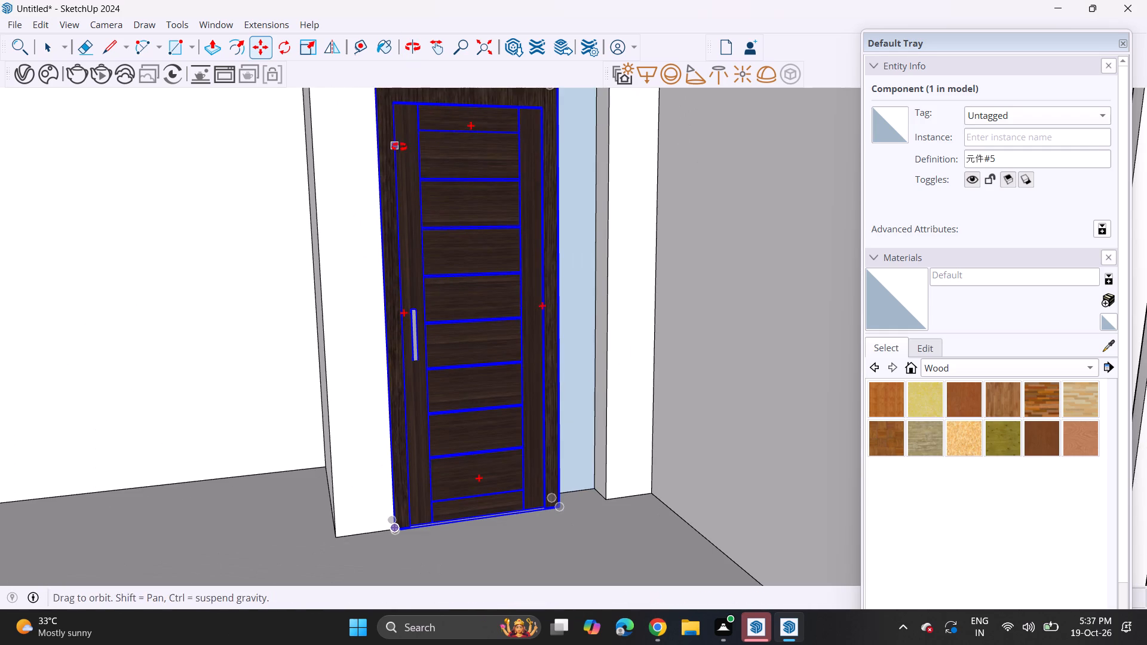
pyautogui.middleClick(399, 147)
pyautogui.moveTo(426, 146); pyautogui.dragTo(468, 291, button='middle')
pyautogui.moveTo(482, 312); pyautogui.dragTo(470, 157, button='middle')
pyautogui.scroll(1, 477, 279)
pyautogui.scroll(-13, 462, 223)
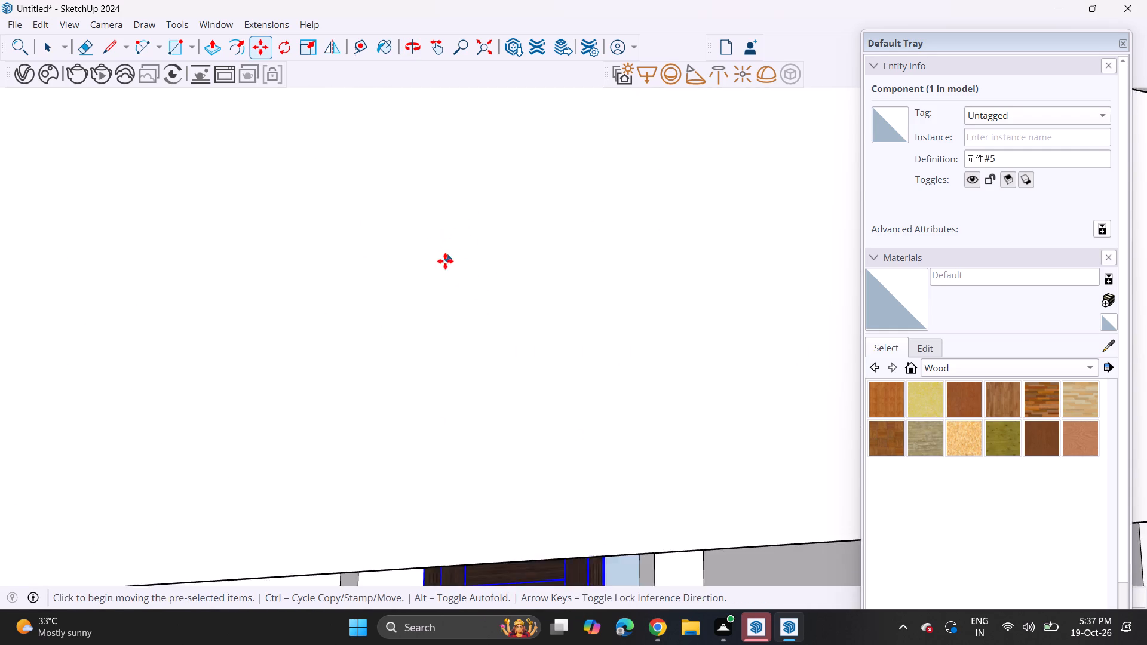
pyautogui.scroll(-20, 445, 261)
pyautogui.scroll(-1, 445, 261)
pyautogui.moveTo(479, 422); pyautogui.dragTo(455, 261, button='middle')
pyautogui.moveTo(455, 312); pyautogui.dragTo(427, 382, button='middle')
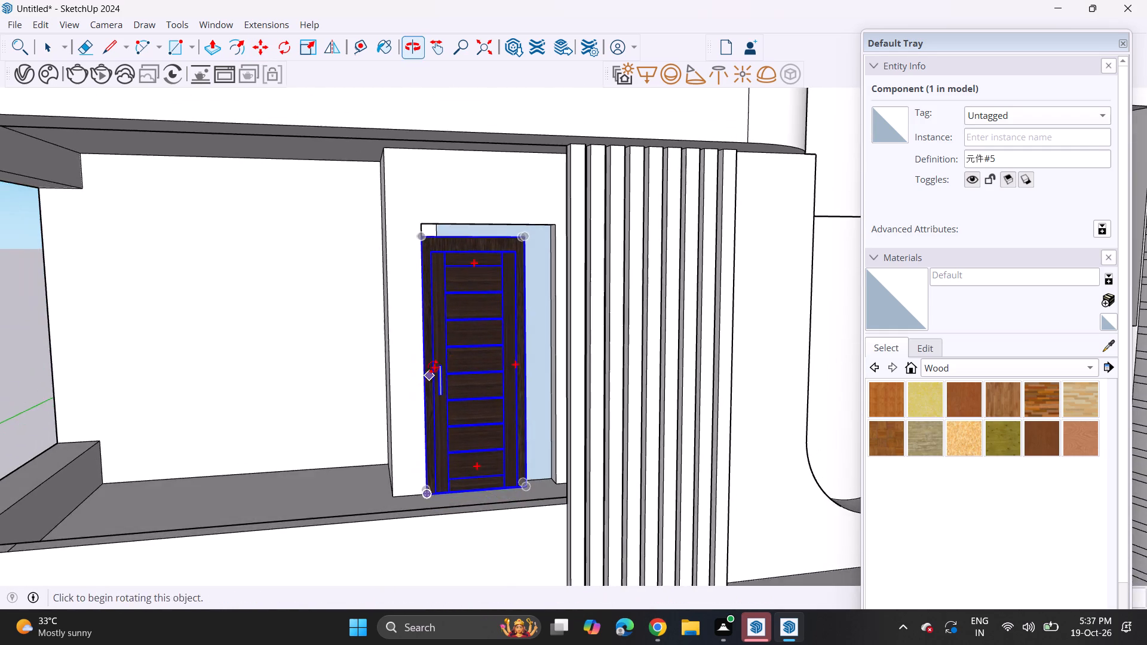
pyautogui.scroll(4, 480, 317)
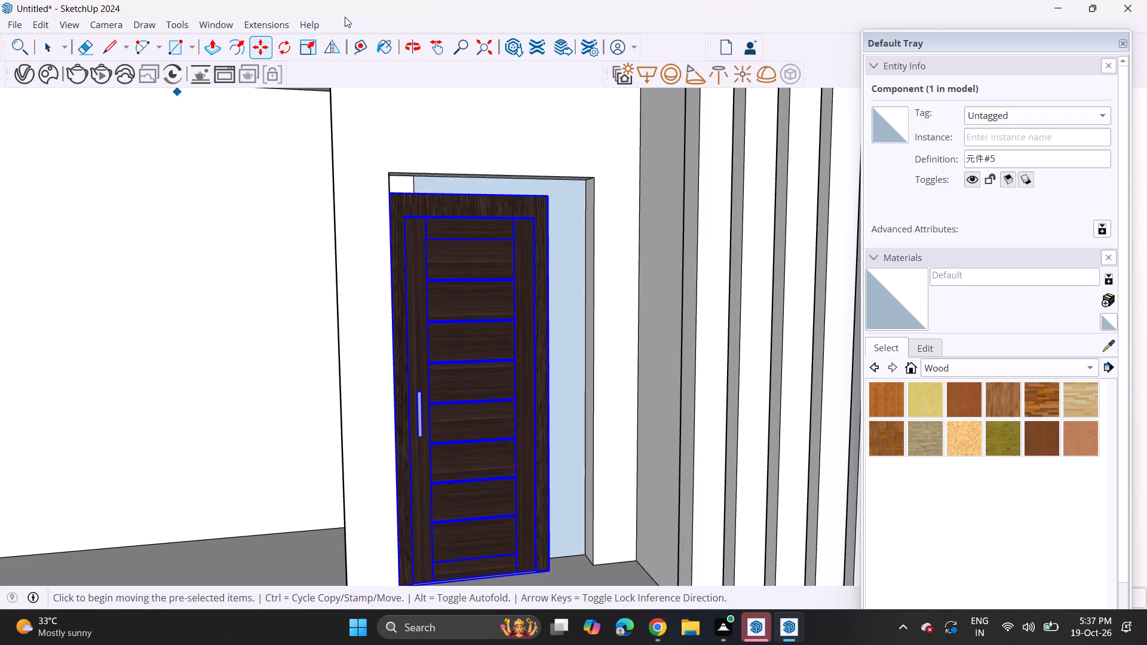
pyautogui.click(306, 36)
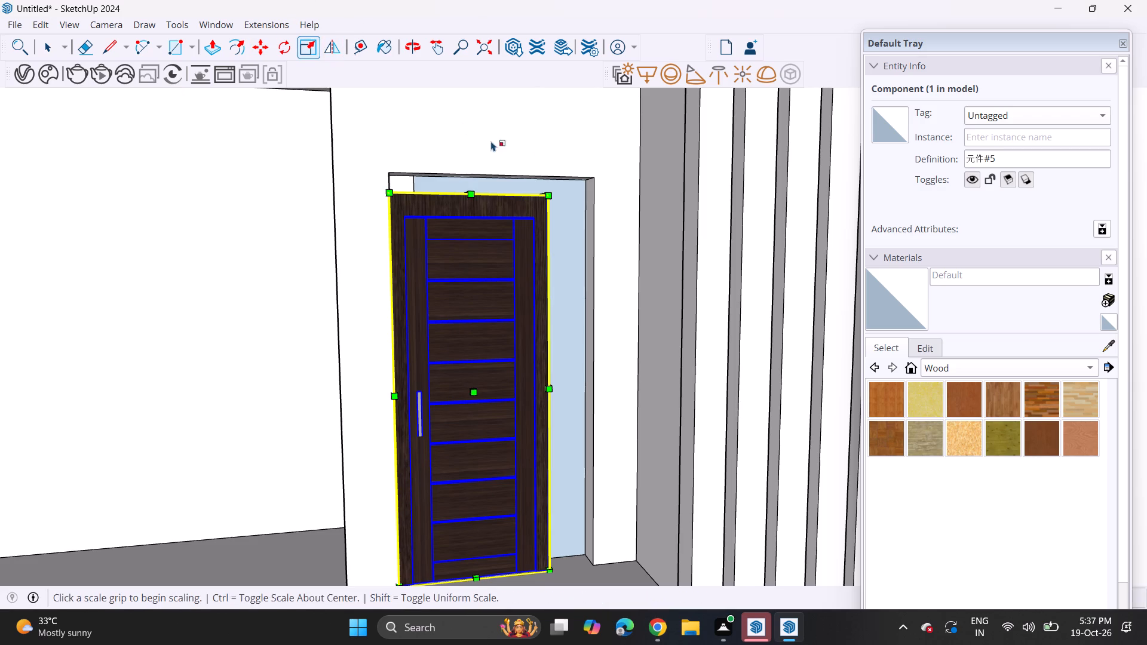
pyautogui.click(550, 197)
pyautogui.click(568, 180)
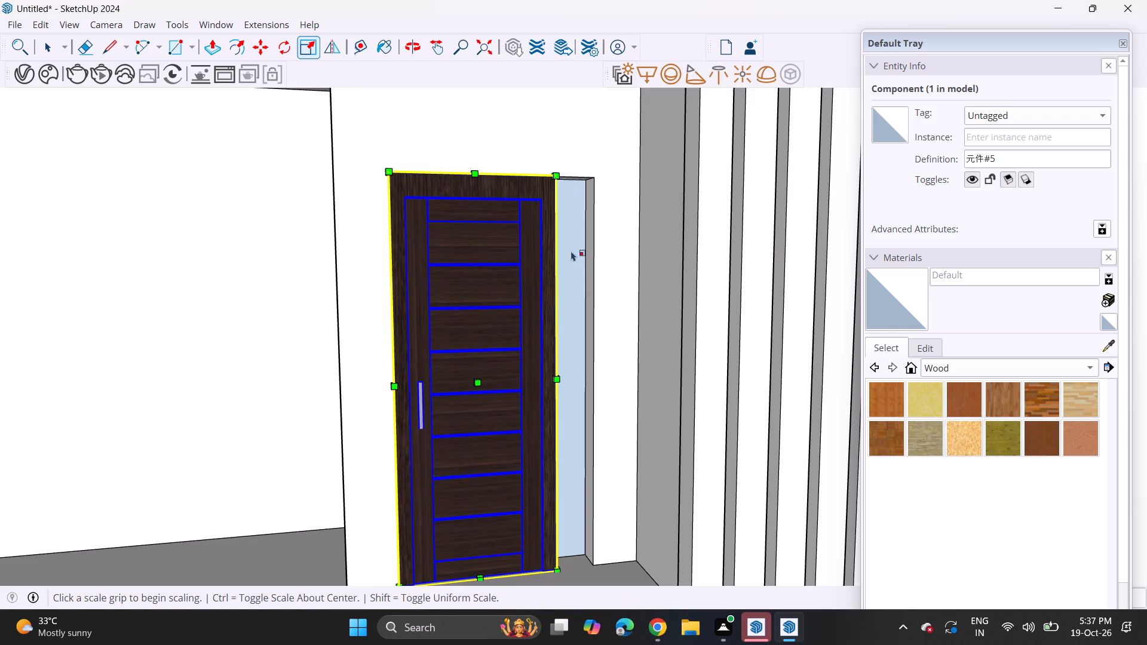
# Stretch the door's width to the right side of the balcony doorway so it fills the opening.
pyautogui.moveTo(590, 355); pyautogui.dragTo(573, 374, button='middle')
pyautogui.scroll(7, 571, 383)
pyautogui.moveTo(542, 355); pyautogui.dragTo(475, 406, button='middle')
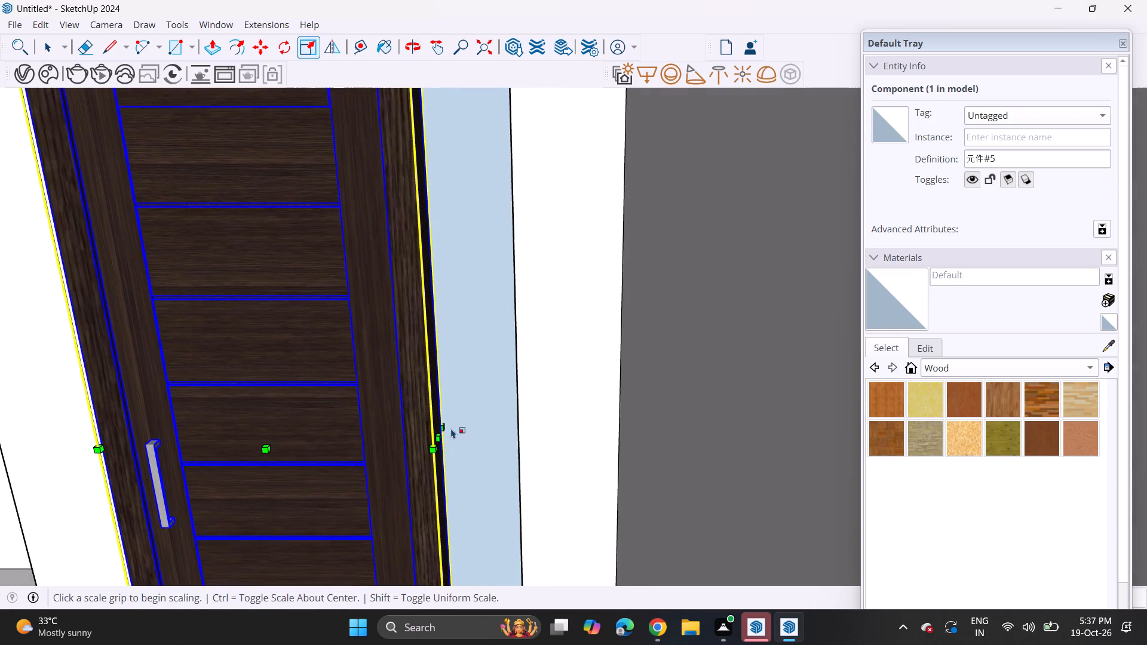
pyautogui.scroll(1, 451, 429)
pyautogui.click(440, 440)
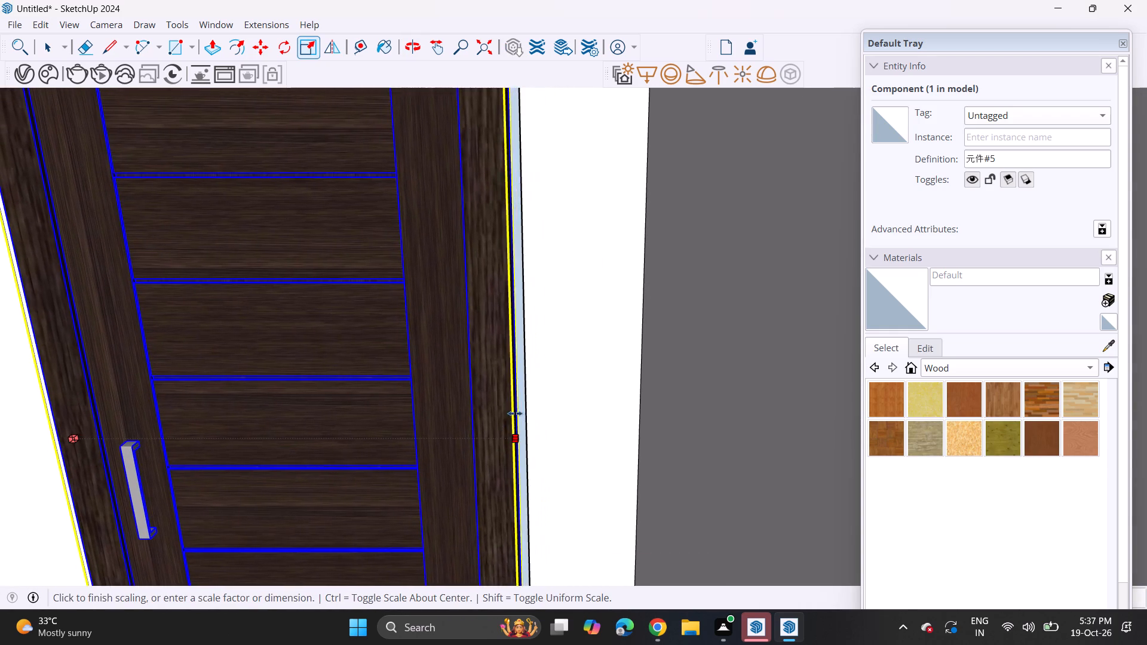
pyautogui.click(523, 340)
pyautogui.moveTo(523, 355); pyautogui.dragTo(562, 277, button='middle')
pyautogui.scroll(1, 562, 277)
pyautogui.moveTo(562, 277); pyautogui.dragTo(567, 262, button='middle')
pyautogui.scroll(-13, 568, 261)
pyautogui.keyDown('shift'); pyautogui.moveTo(370, 352); pyautogui.dragTo(425, 299, button='middle'); pyautogui.keyUp('shift')
pyautogui.scroll(-1, 436, 300)
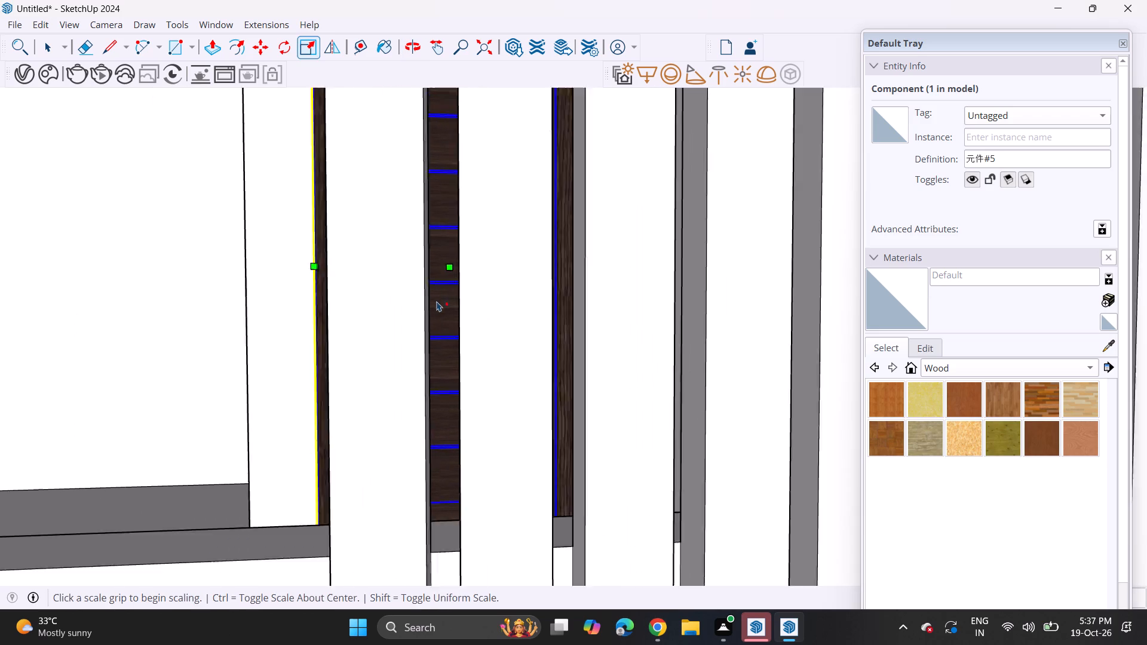
pyautogui.scroll(-7, 437, 301)
pyautogui.moveTo(389, 335); pyautogui.dragTo(526, 318, button='middle')
pyautogui.moveTo(526, 330); pyautogui.dragTo(526, 381, button='middle')
pyautogui.scroll(-4, 536, 286)
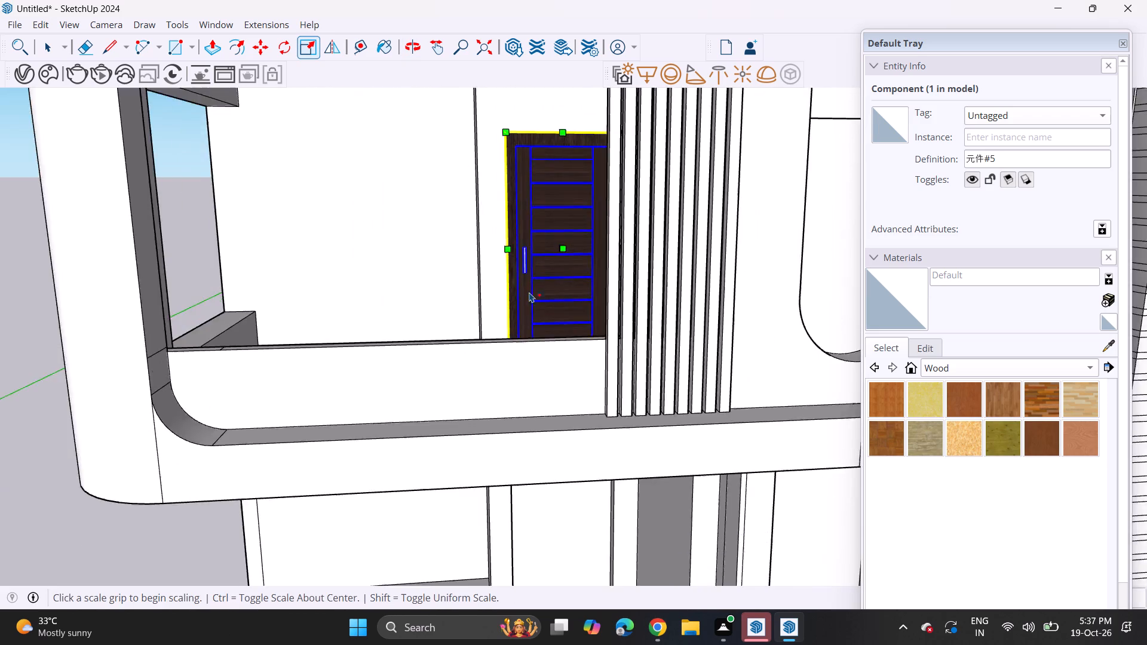
pyautogui.scroll(-6, 529, 292)
pyautogui.press('space')
pyautogui.click(195, 310)
# Copy the balcony door straight down into the ground-floor doorway, aligning its top left corner with the opening.
pyautogui.scroll(3, 561, 237)
pyautogui.click(525, 231)
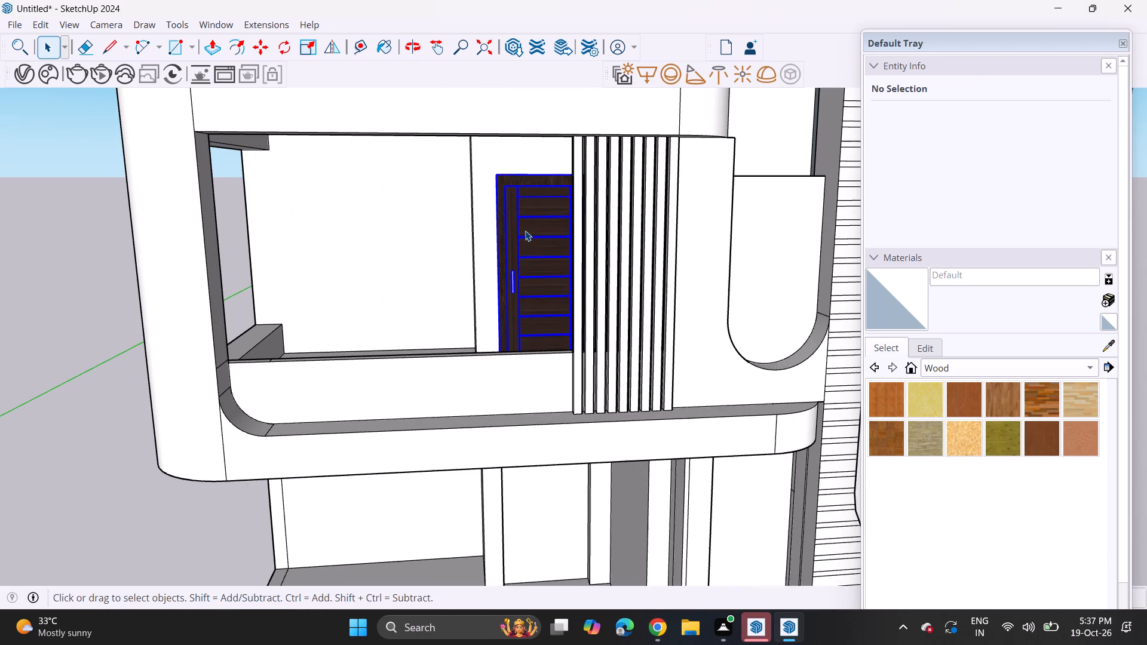
pyautogui.press('m')
pyautogui.click(498, 173)
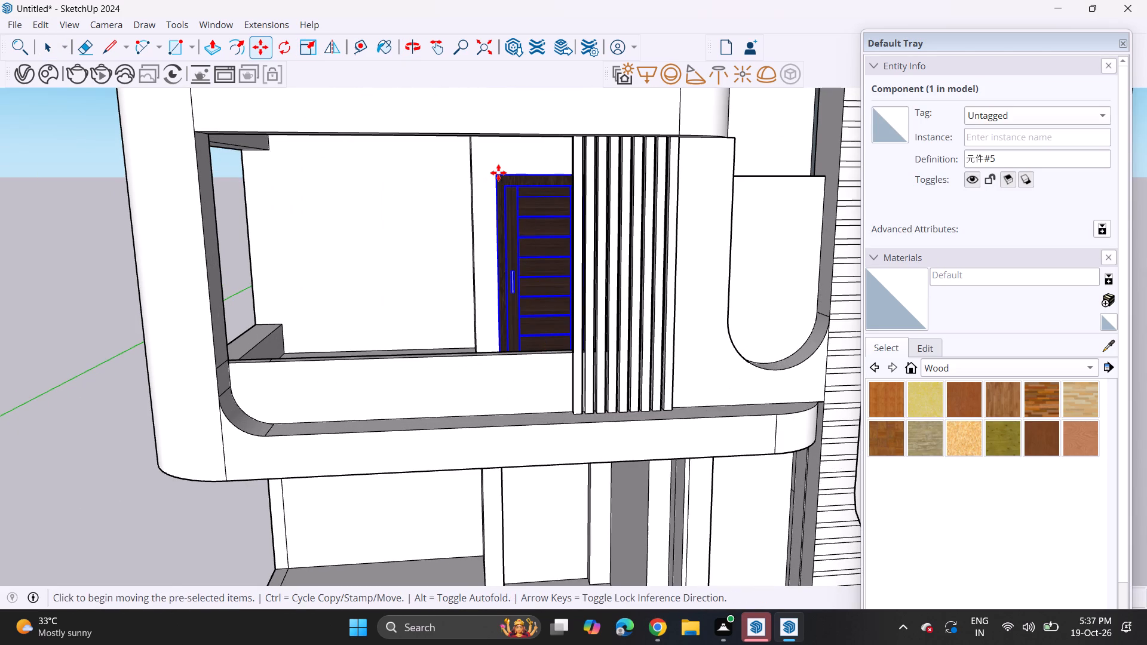
pyautogui.keyDown('shift'); pyautogui.moveTo(501, 345); pyautogui.dragTo(499, 125, button='middle'); pyautogui.keyUp('shift')
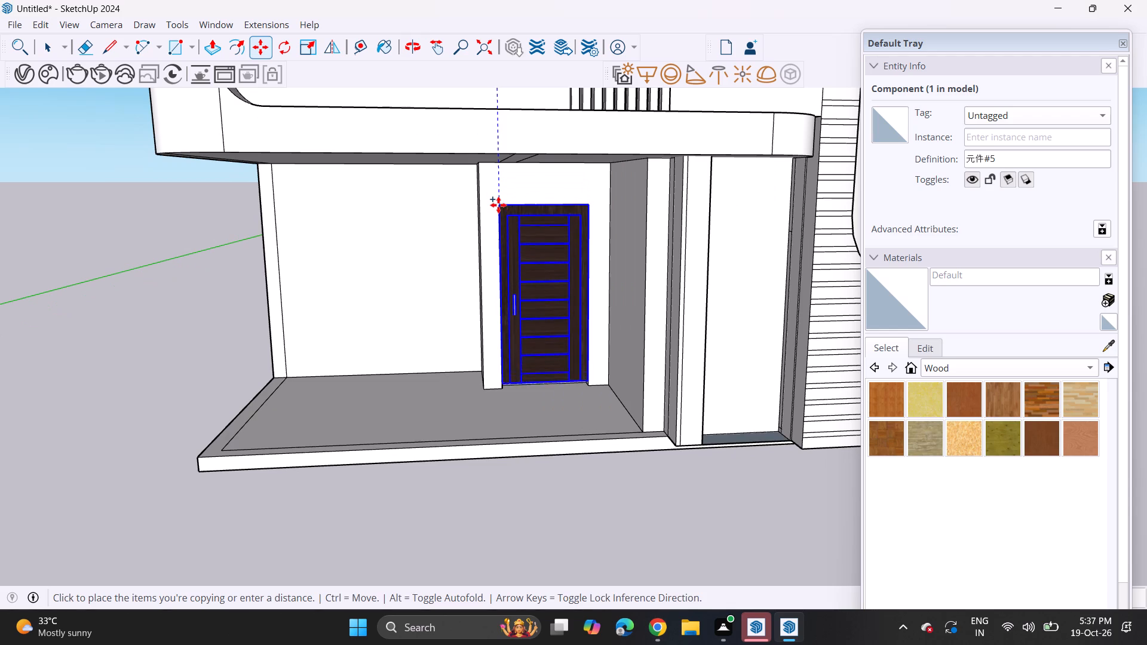
pyautogui.click(497, 213)
pyautogui.press('space')
pyautogui.click(142, 243)
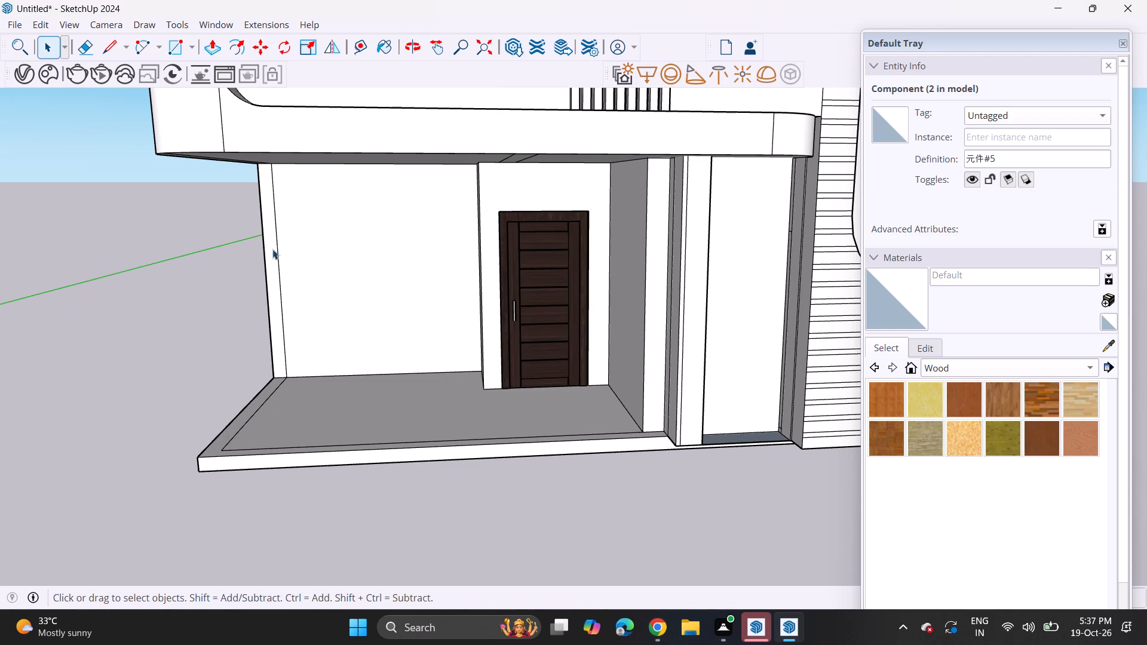
pyautogui.scroll(-5, 277, 253)
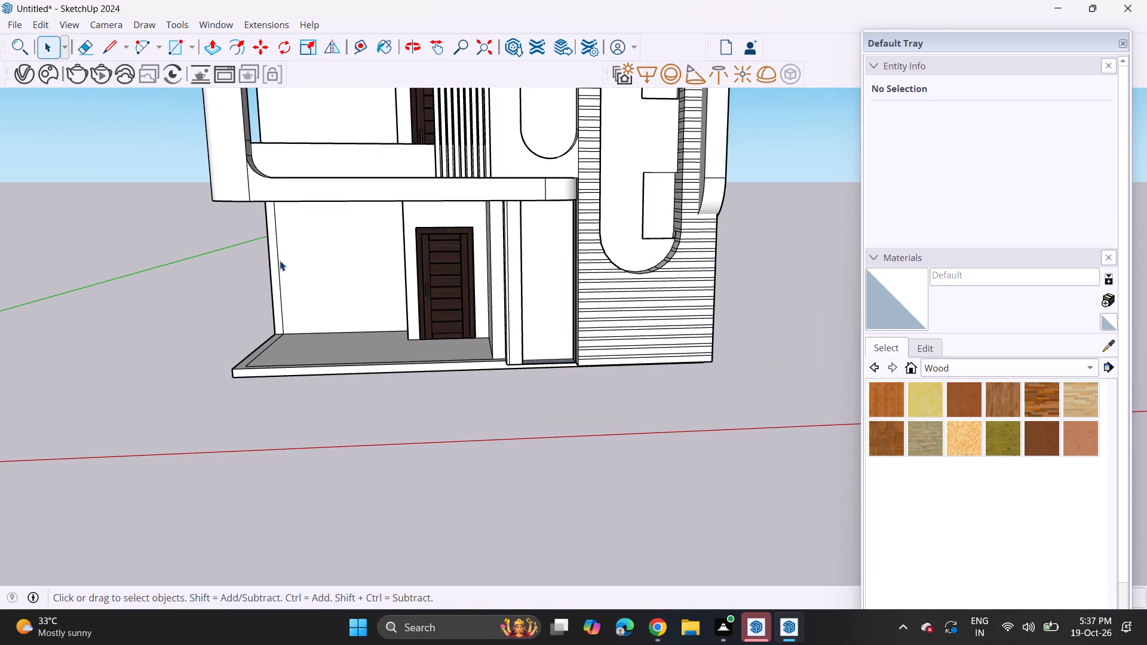
# Delete the stray edge along the balcony underside and the narrow vertical wall strip at the open side of the porch.
pyautogui.scroll(-3, 277, 263)
pyautogui.moveTo(264, 266); pyautogui.dragTo(436, 176, button='middle')
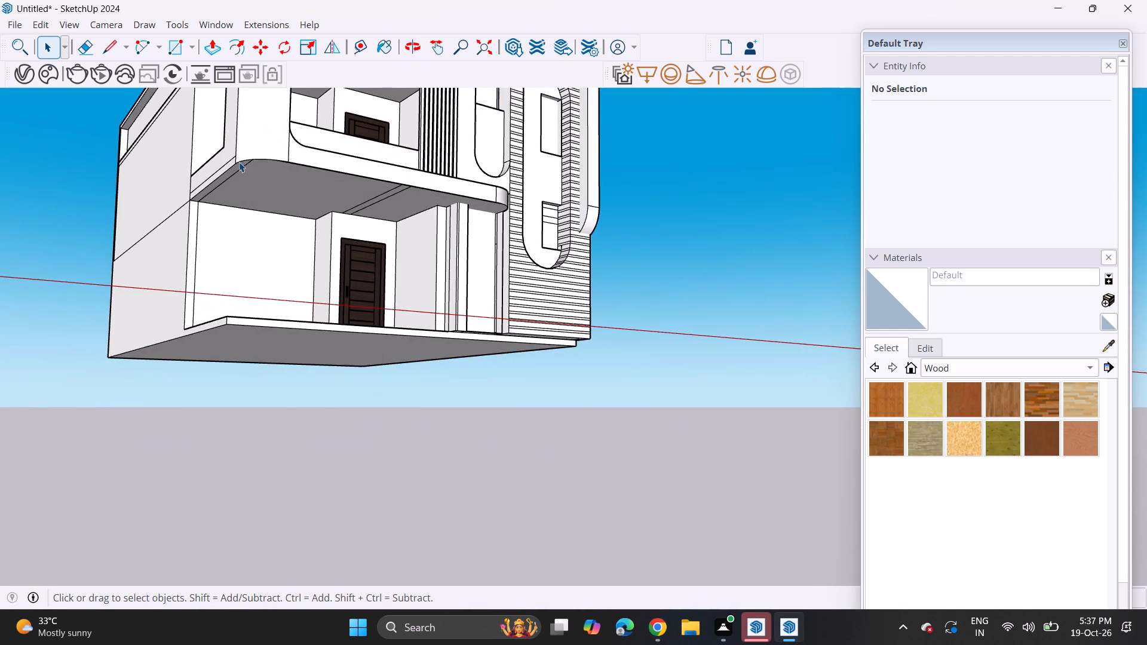
pyautogui.scroll(6, 233, 158)
pyautogui.click(239, 174)
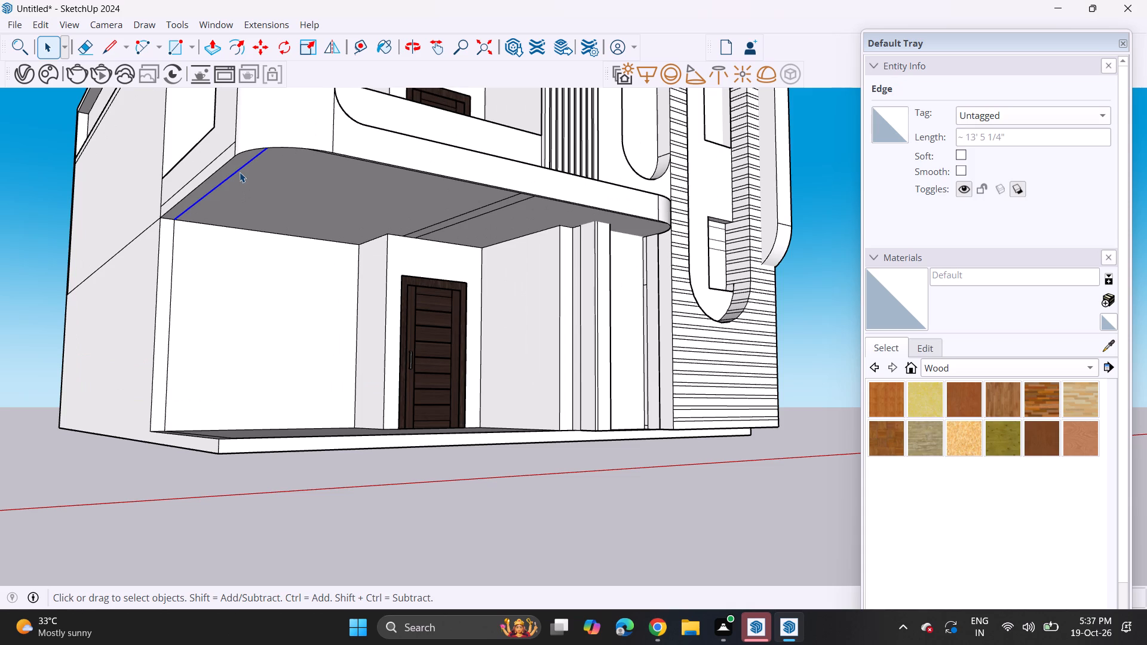
pyautogui.press('Delete')
pyautogui.click(170, 272)
pyautogui.click(170, 275)
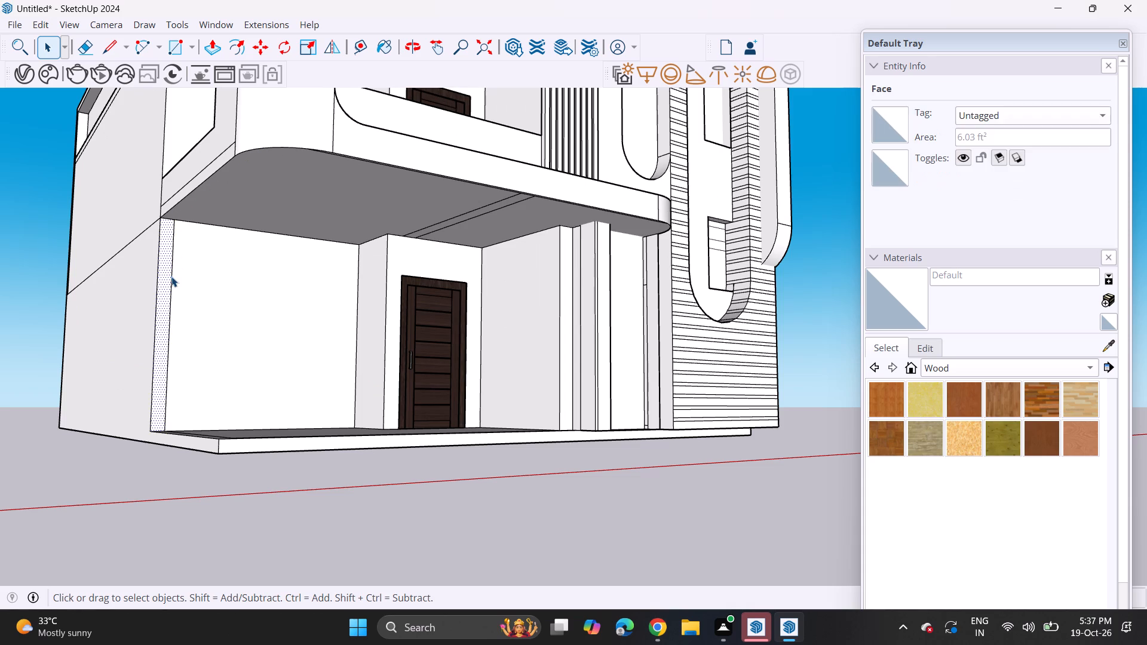
pyautogui.click(171, 277)
pyautogui.press('Delete')
# Erase the two leftover lines crossing the balcony underside above the ground-floor doorway.
pyautogui.moveTo(329, 295); pyautogui.dragTo(246, 275, button='middle')
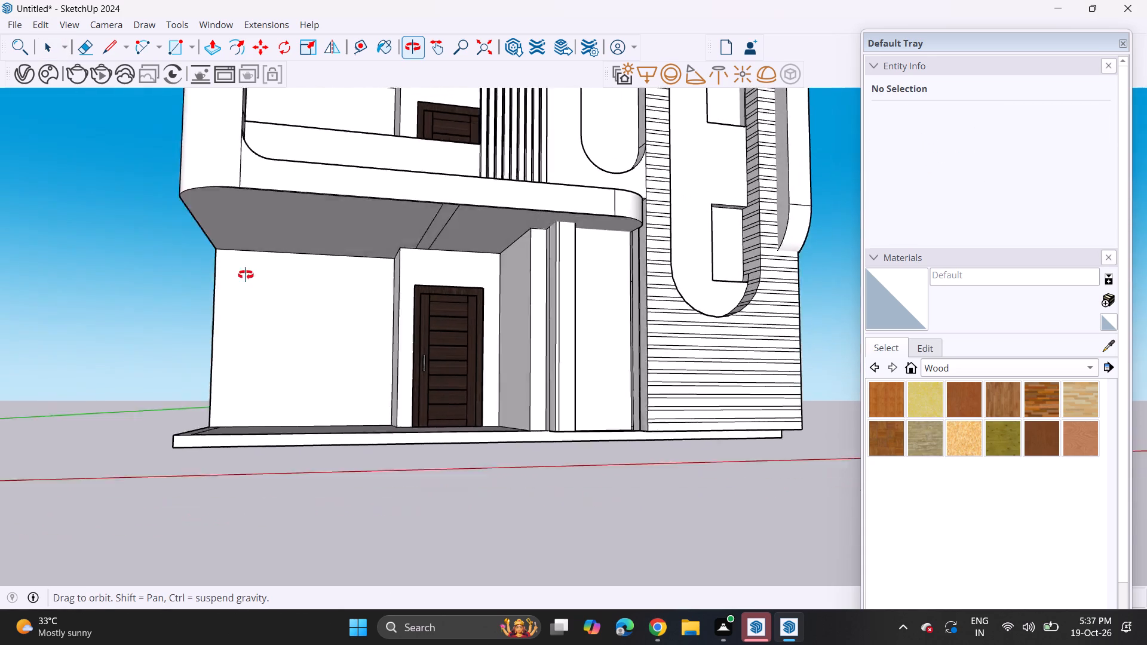
pyautogui.moveTo(246, 275); pyautogui.dragTo(276, 241, button='middle')
pyautogui.middleClick(284, 230)
pyautogui.moveTo(83, 42); pyautogui.dragTo(93, 50)
pyautogui.moveTo(444, 192); pyautogui.dragTo(468, 204)
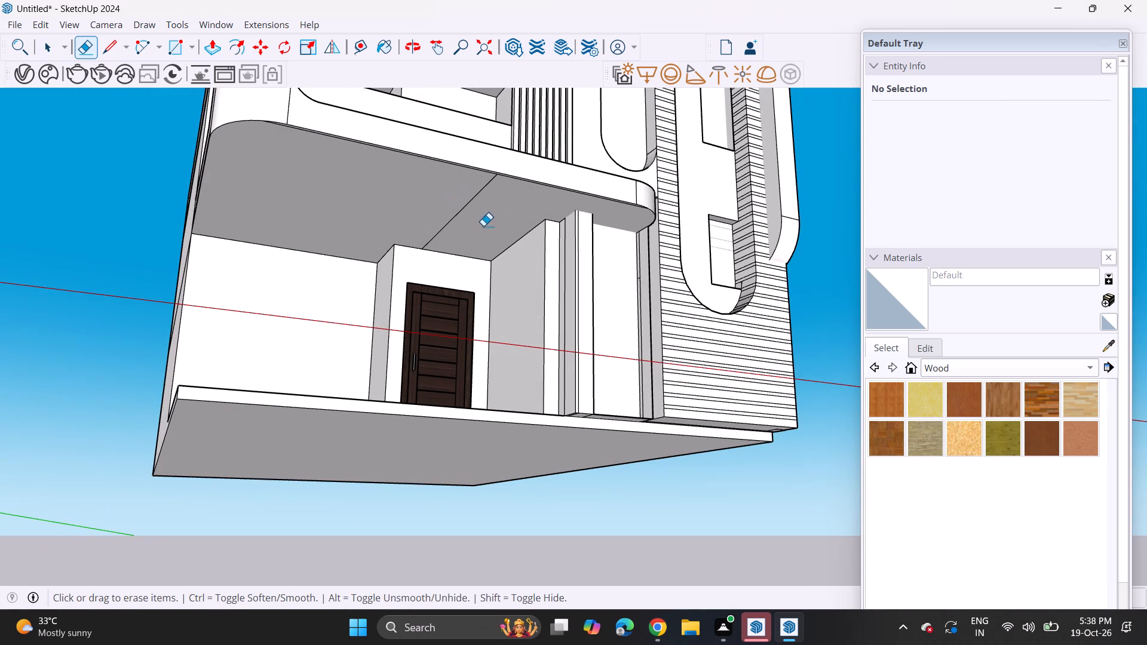
pyautogui.moveTo(477, 229); pyautogui.dragTo(449, 232, button='middle')
pyautogui.moveTo(441, 198); pyautogui.dragTo(457, 216)
pyautogui.moveTo(458, 217); pyautogui.dragTo(361, 370, button='middle')
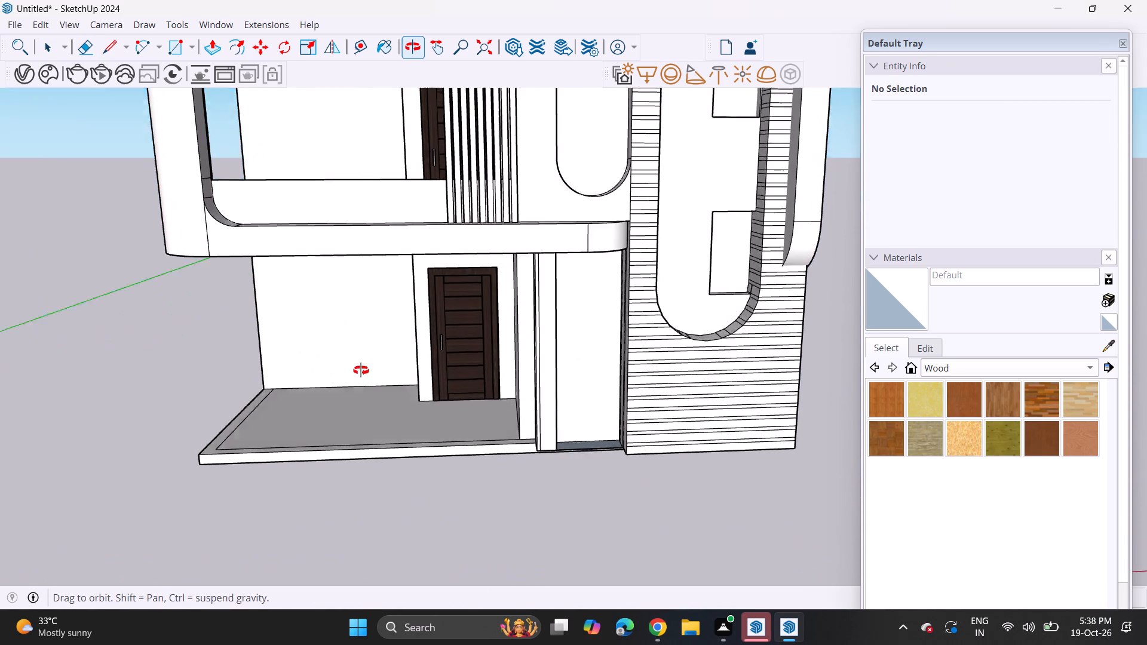
# Pull the porch floor slab's front face outward to line up with the front of the balcony above.
pyautogui.moveTo(361, 370); pyautogui.dragTo(359, 381, button='middle')
pyautogui.scroll(4, 238, 426)
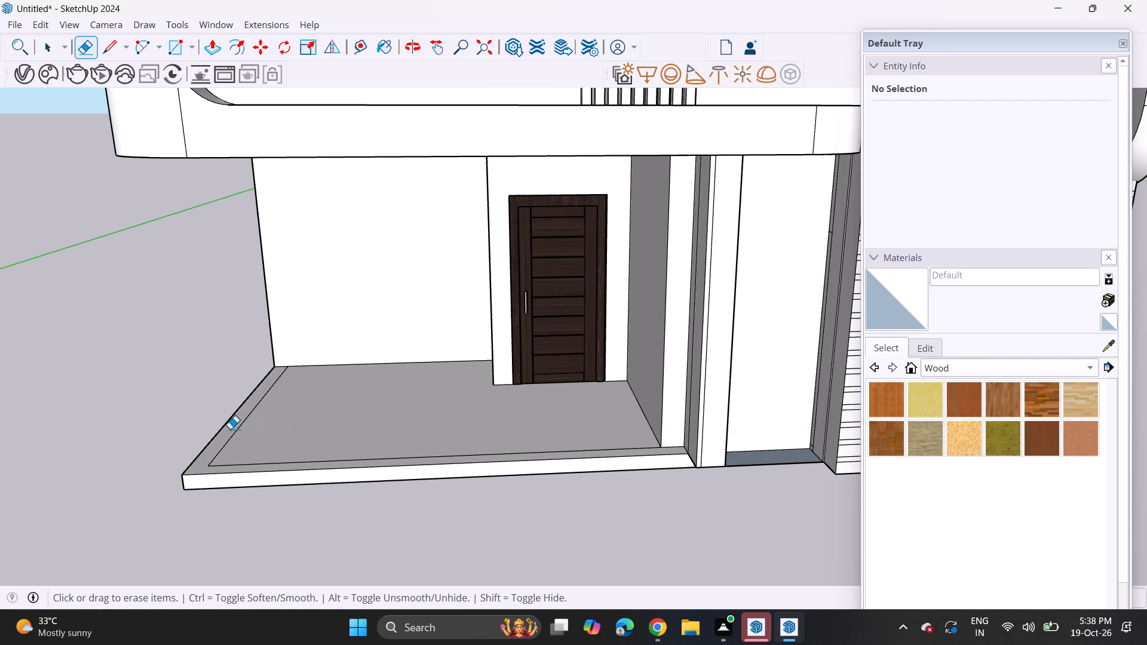
pyautogui.scroll(1, 237, 379)
pyautogui.moveTo(237, 379); pyautogui.dragTo(672, 337, button='middle')
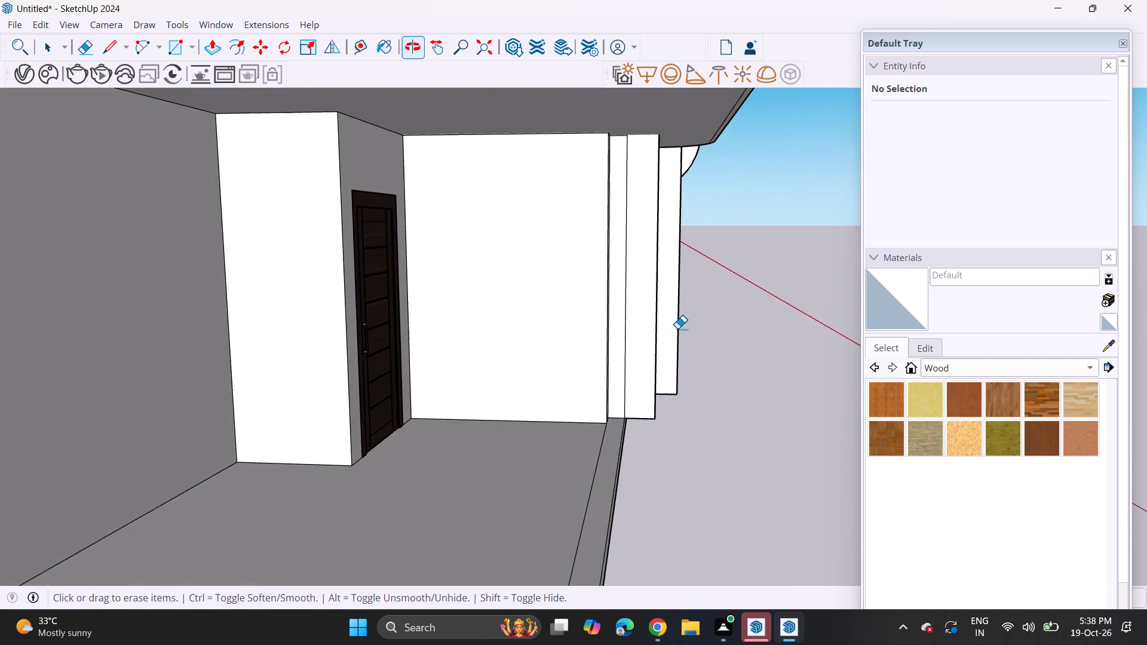
pyautogui.scroll(-6, 677, 328)
pyautogui.moveTo(662, 360); pyautogui.dragTo(575, 361, button='middle')
pyautogui.scroll(1, 590, 361)
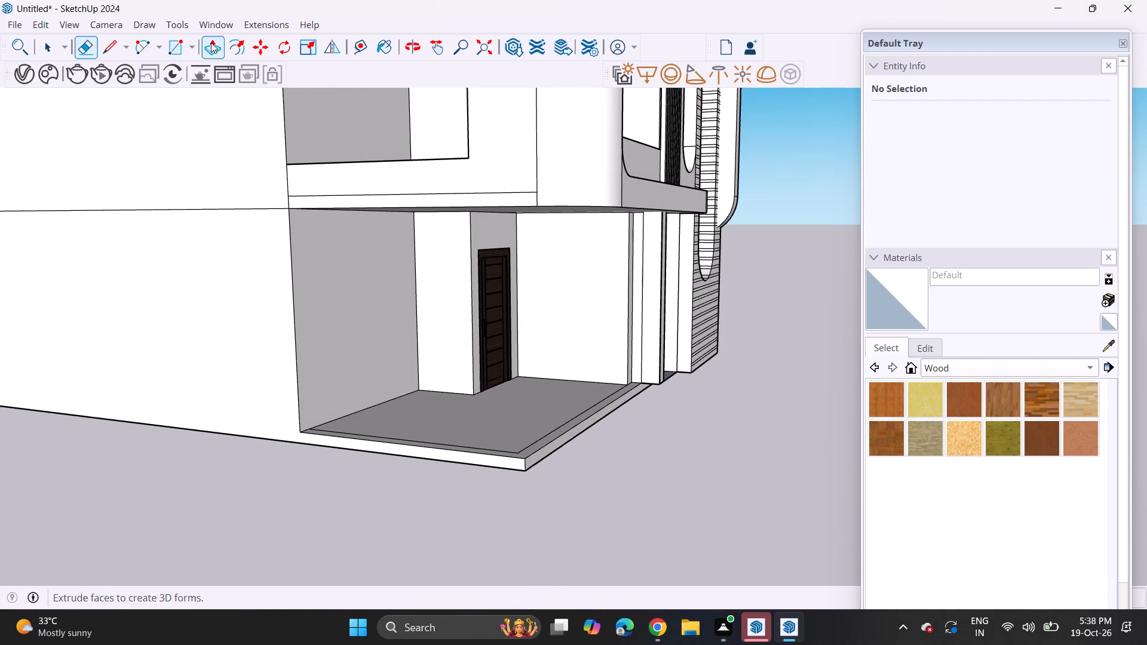
pyautogui.moveTo(211, 42); pyautogui.dragTo(223, 48)
pyautogui.click(534, 460)
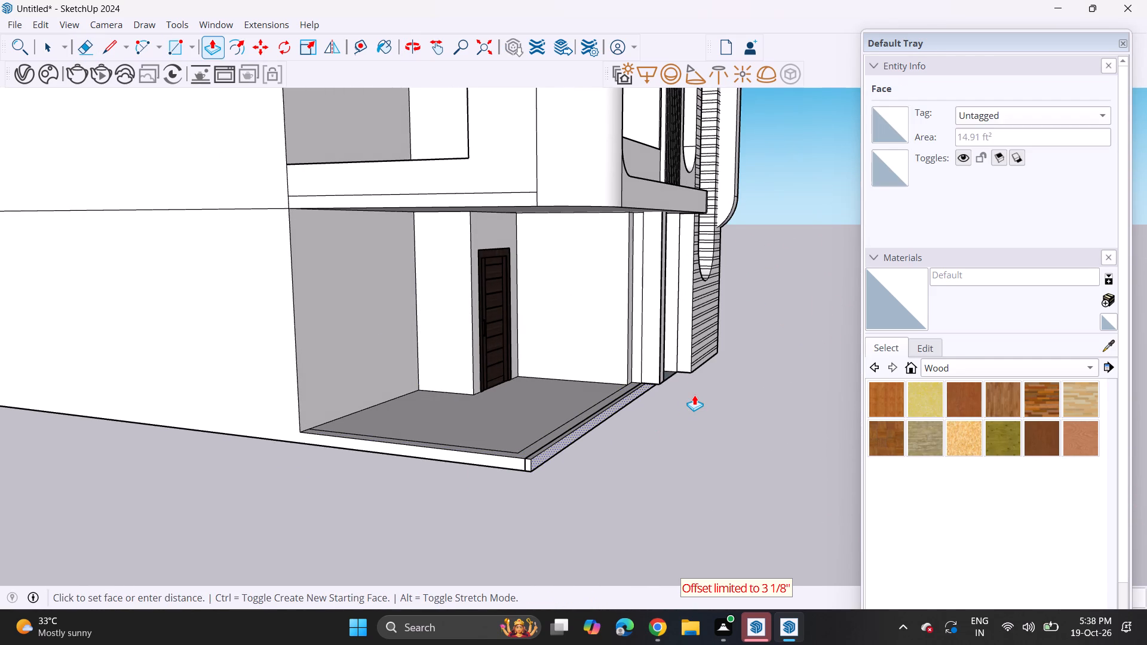
pyautogui.click(654, 208)
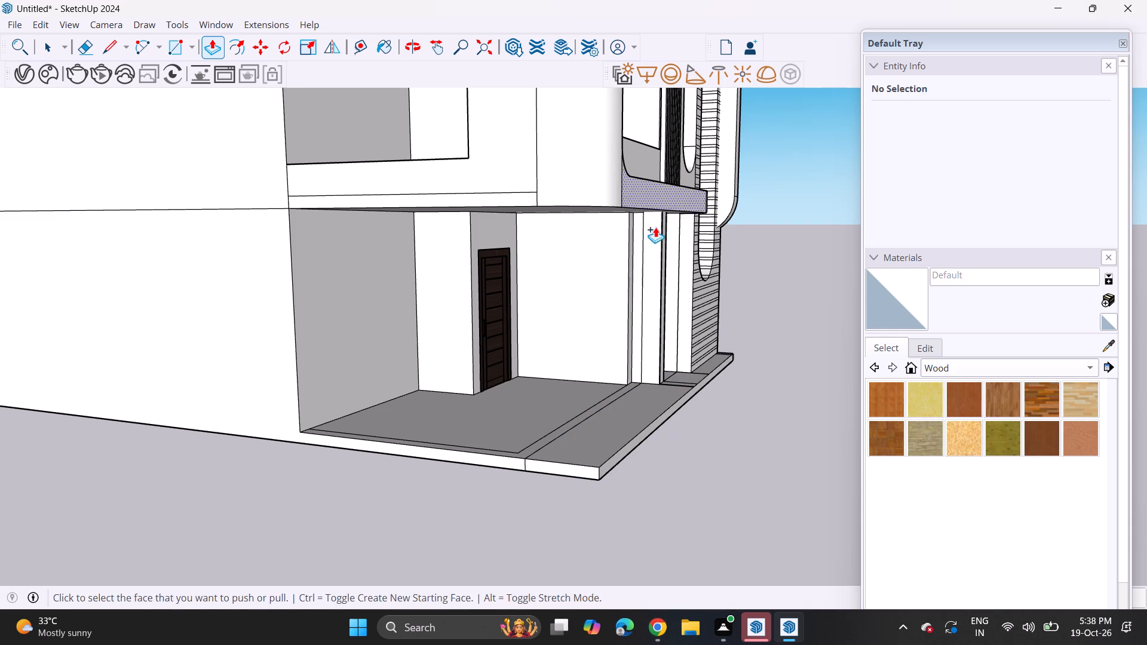
# Draw a column base of about 100 square inches at the porch slab's outer side edge, starting where the extension begins.
pyautogui.moveTo(655, 385); pyautogui.dragTo(401, 512, button='middle')
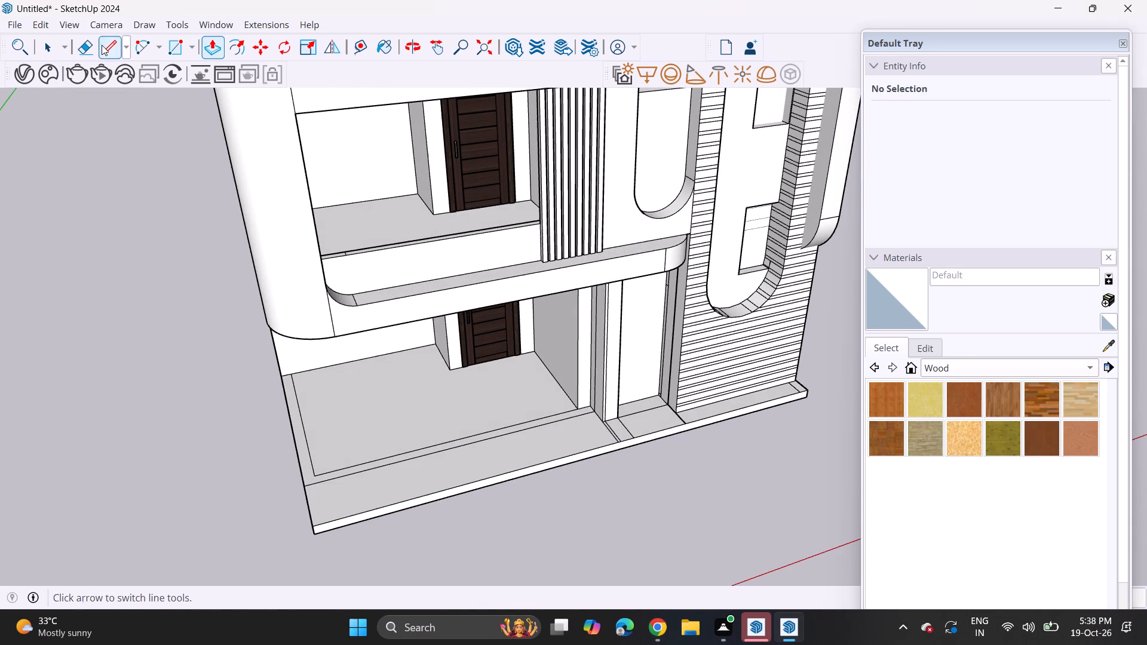
pyautogui.click(173, 54)
pyautogui.moveTo(272, 370); pyautogui.dragTo(401, 282, button='middle')
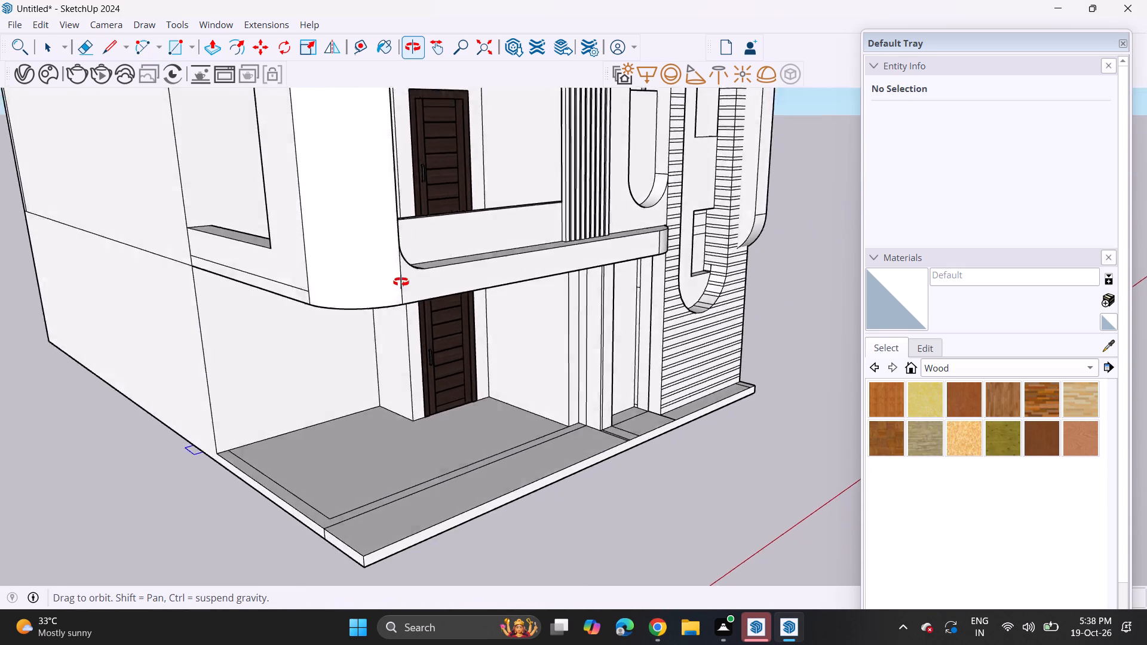
pyautogui.moveTo(401, 282); pyautogui.dragTo(221, 432, button='middle')
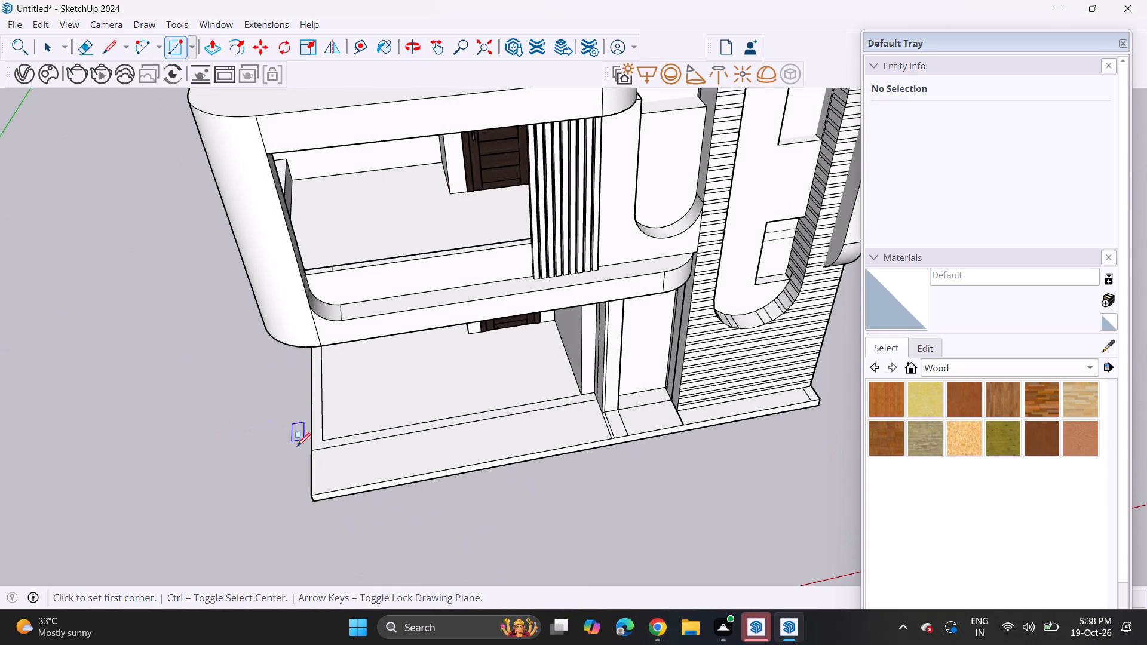
pyautogui.click(314, 451)
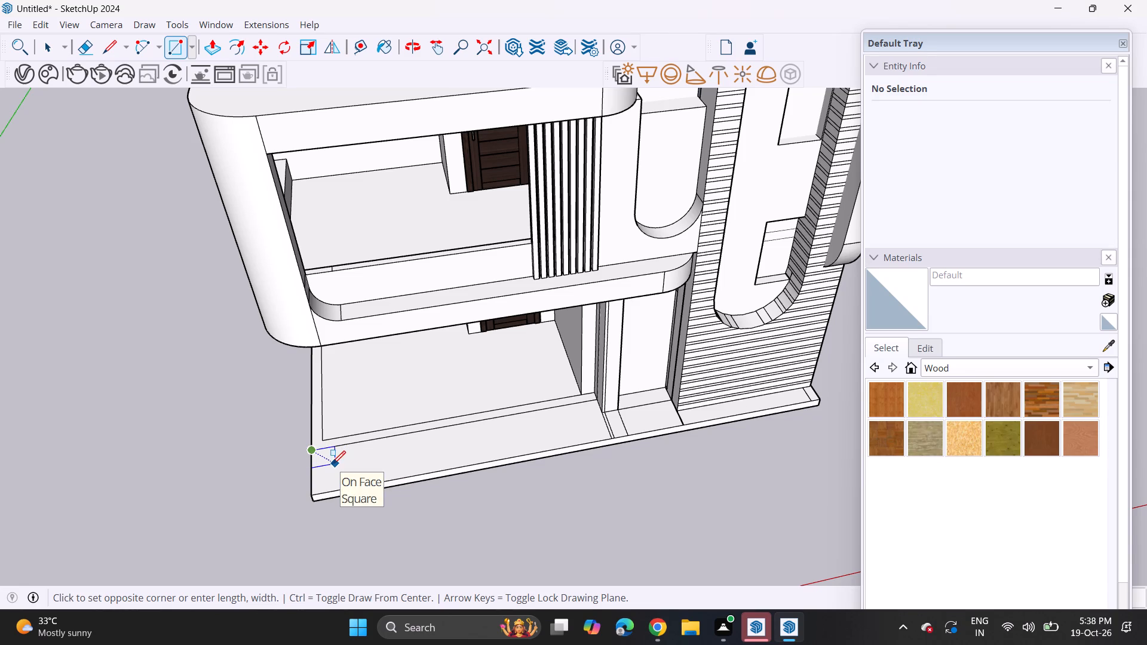
pyautogui.scroll(14, 323, 466)
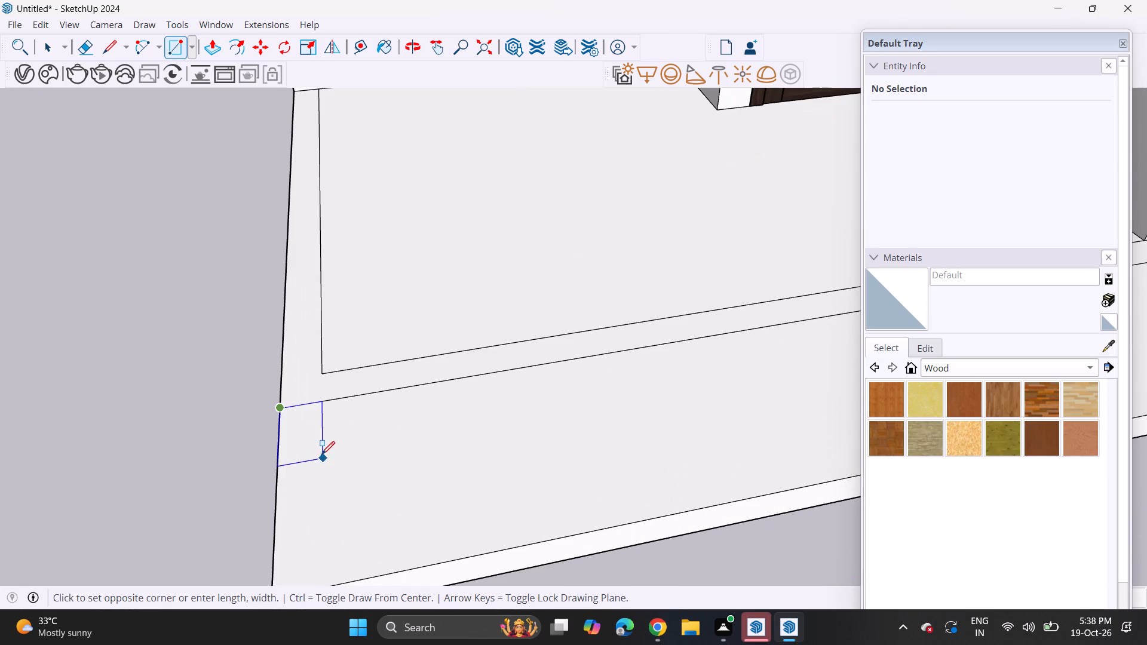
pyautogui.click(334, 447)
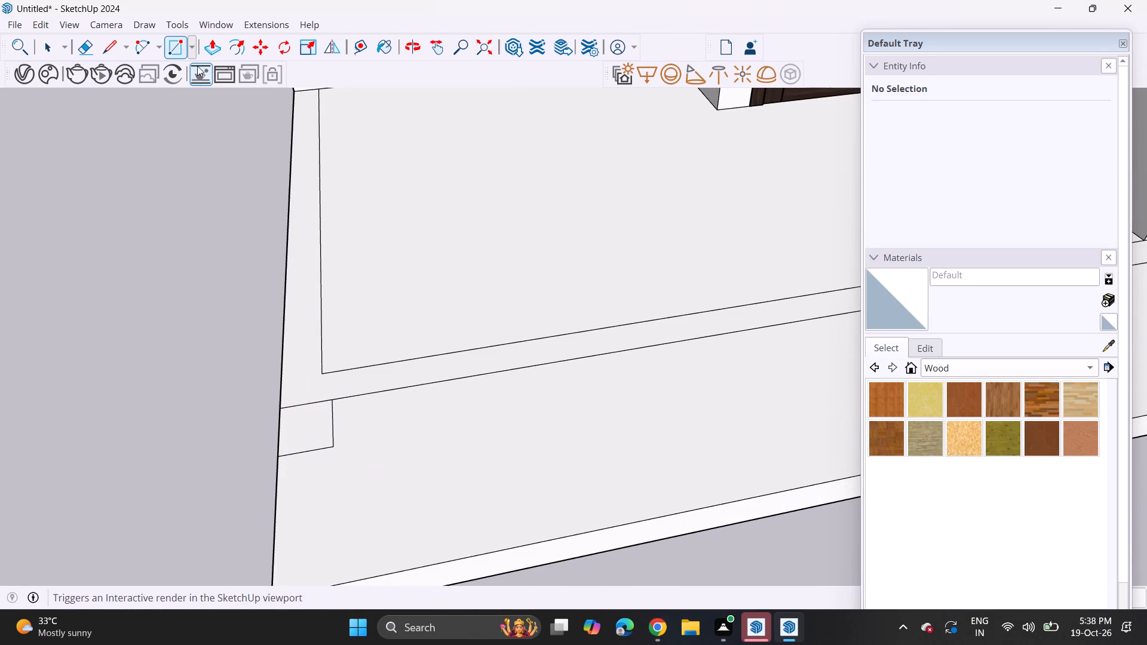
# Extrude the column base upward to the underside of the balcony.
pyautogui.click(207, 45)
pyautogui.click(307, 451)
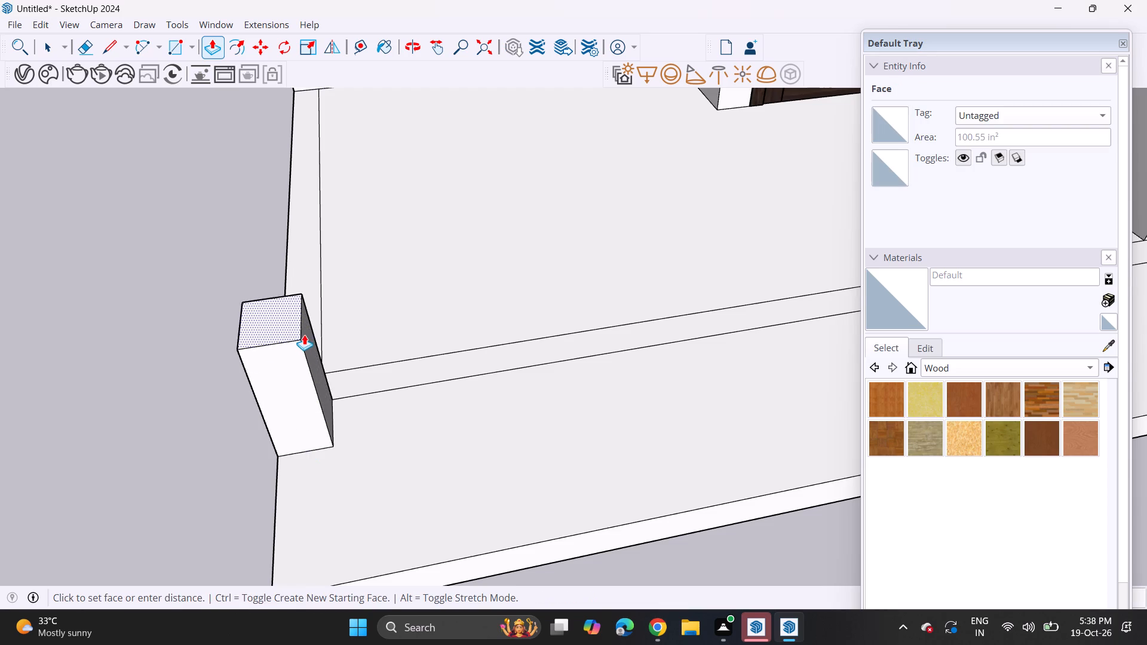
pyautogui.scroll(-10, 305, 337)
pyautogui.keyDown('shift'); pyautogui.moveTo(314, 354); pyautogui.dragTo(388, 487, button='middle'); pyautogui.keyUp('shift')
pyautogui.moveTo(308, 335); pyautogui.dragTo(265, 241, button='middle')
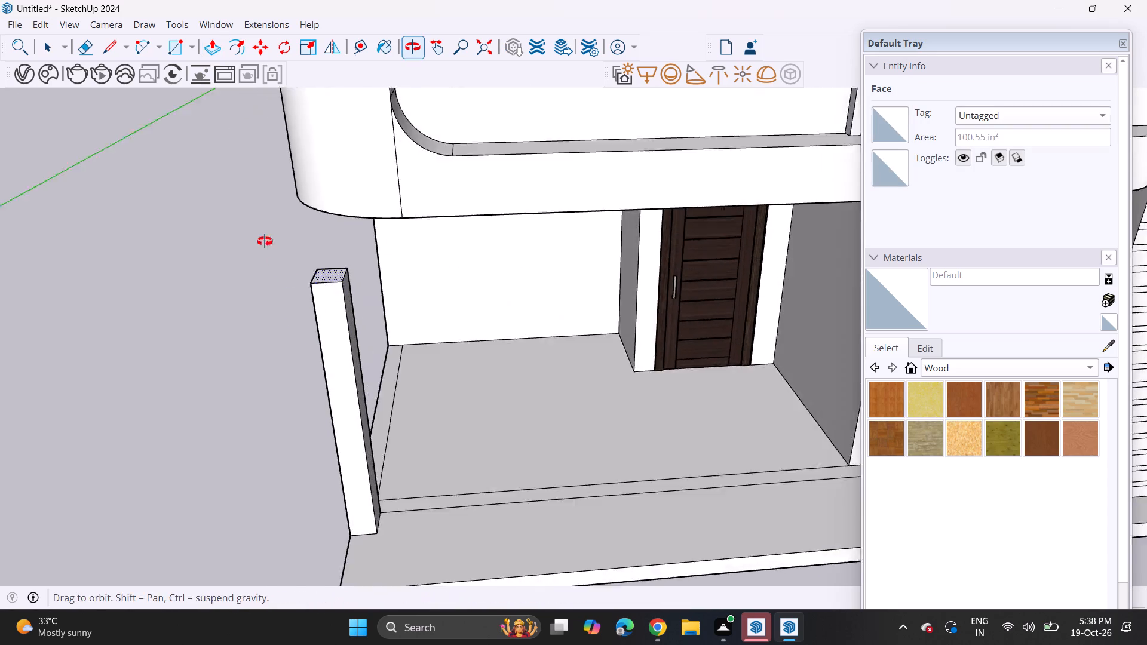
pyautogui.moveTo(265, 241); pyautogui.dragTo(261, 205, button='middle')
pyautogui.click(345, 165)
pyautogui.scroll(-2, 350, 260)
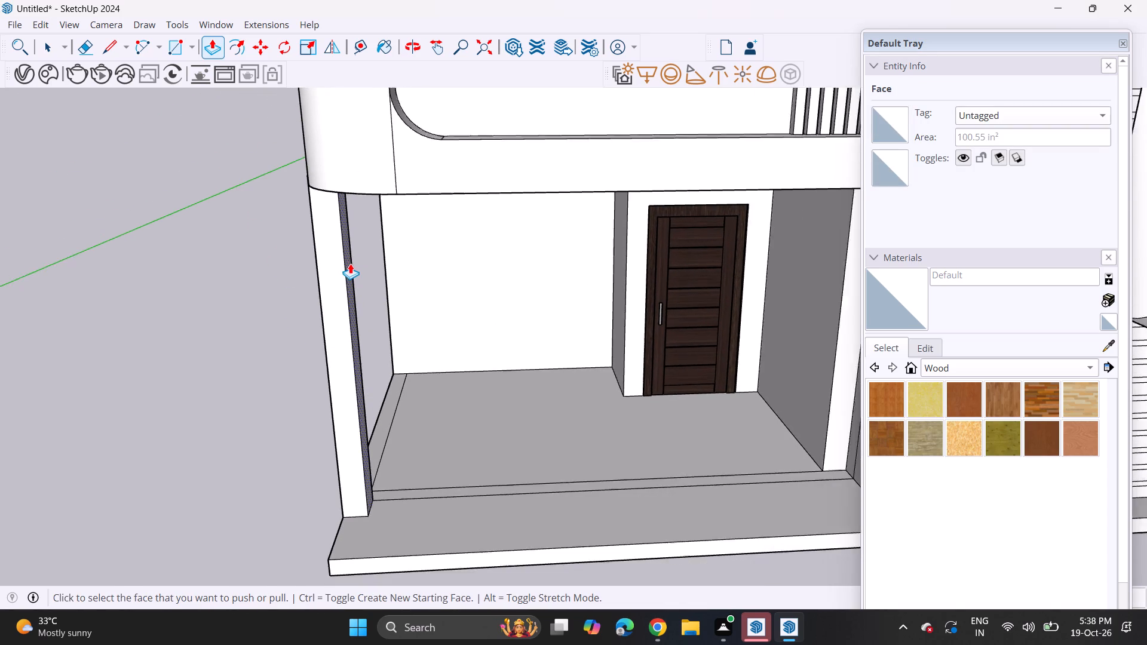
# Erase the leftover border lines on the porch floor beside the new column and in front of the doorway.
pyautogui.scroll(-2, 350, 263)
pyautogui.moveTo(351, 279); pyautogui.dragTo(310, 182, button='middle')
pyautogui.scroll(-3, 342, 225)
pyautogui.moveTo(344, 231); pyautogui.dragTo(257, 266, button='middle')
pyautogui.scroll(-3, 263, 278)
pyautogui.moveTo(283, 326); pyautogui.dragTo(321, 502, button='middle')
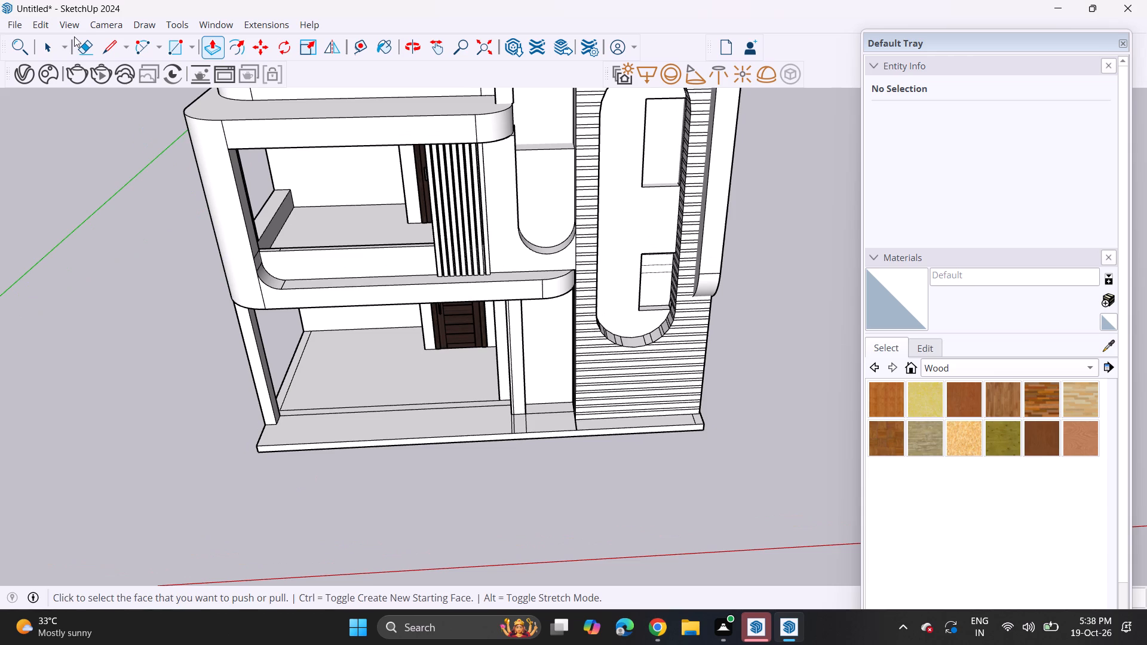
pyautogui.click(80, 56)
pyautogui.moveTo(293, 371); pyautogui.dragTo(302, 380)
pyautogui.moveTo(307, 386); pyautogui.dragTo(318, 421)
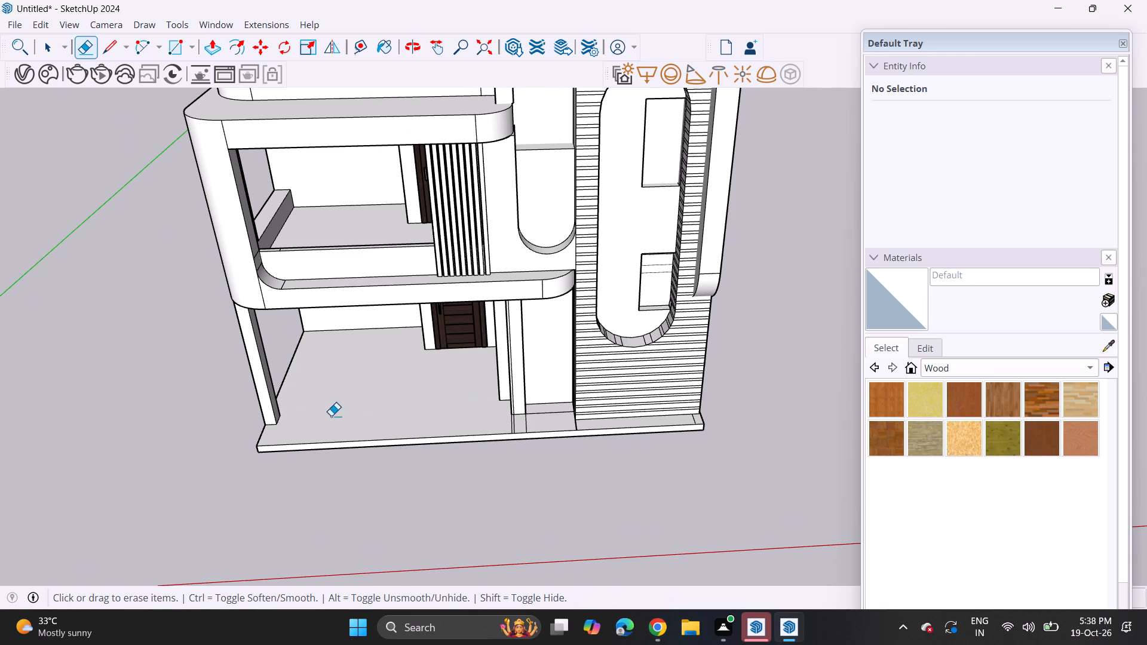
# Erase the remaining floor lines around the pillar base and along the slatted wall up to the slab's far end.
pyautogui.moveTo(340, 416); pyautogui.dragTo(352, 358, button='middle')
pyautogui.scroll(9, 492, 432)
pyautogui.moveTo(513, 443); pyautogui.dragTo(553, 440)
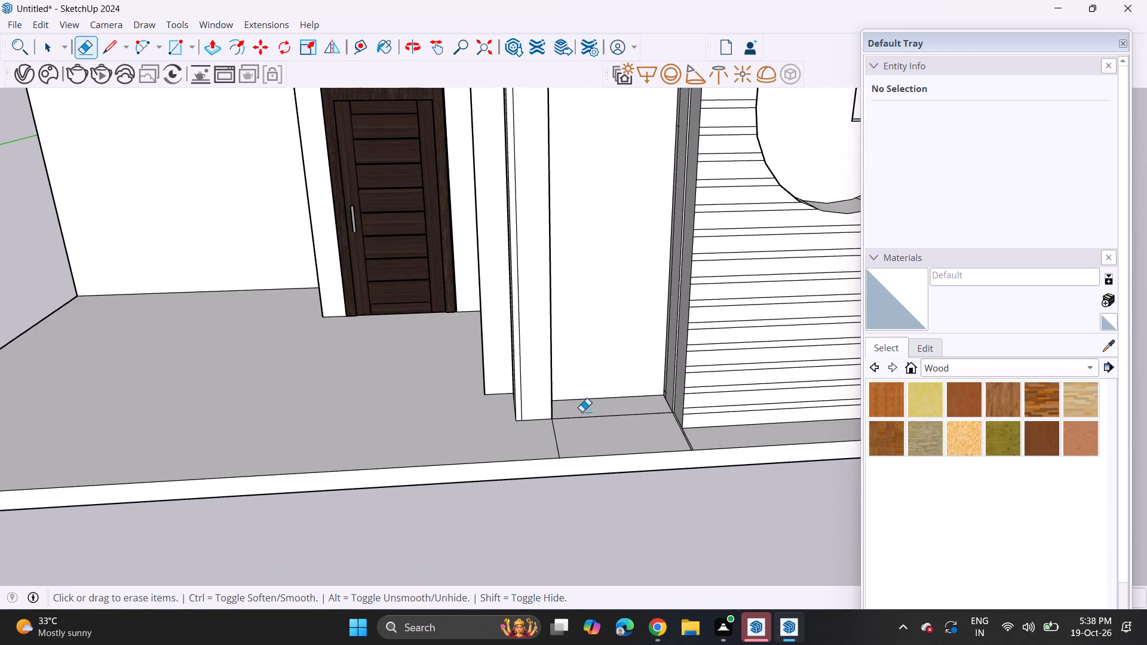
pyautogui.moveTo(587, 410); pyautogui.dragTo(588, 436)
pyautogui.moveTo(550, 446); pyautogui.dragTo(528, 454)
pyautogui.moveTo(560, 449); pyautogui.dragTo(566, 447)
pyautogui.moveTo(697, 444); pyautogui.dragTo(679, 449)
pyautogui.scroll(-10, 653, 451)
pyautogui.moveTo(639, 454); pyautogui.dragTo(619, 408, button='middle')
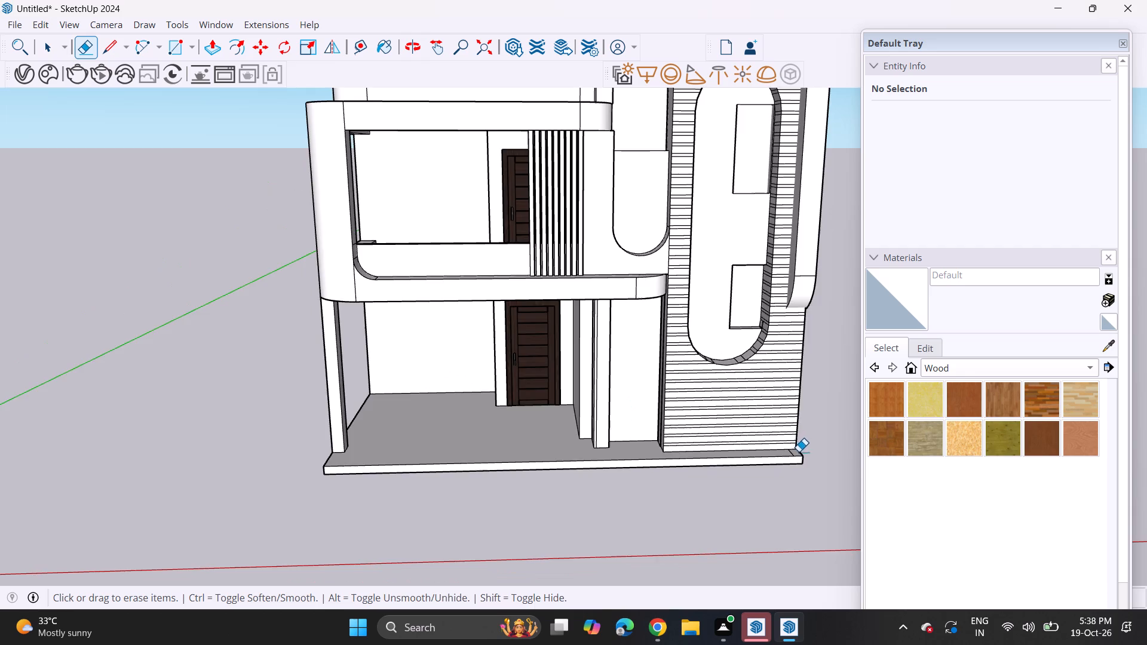
pyautogui.scroll(11, 799, 451)
pyautogui.moveTo(787, 453); pyautogui.dragTo(757, 459)
pyautogui.scroll(-11, 734, 456)
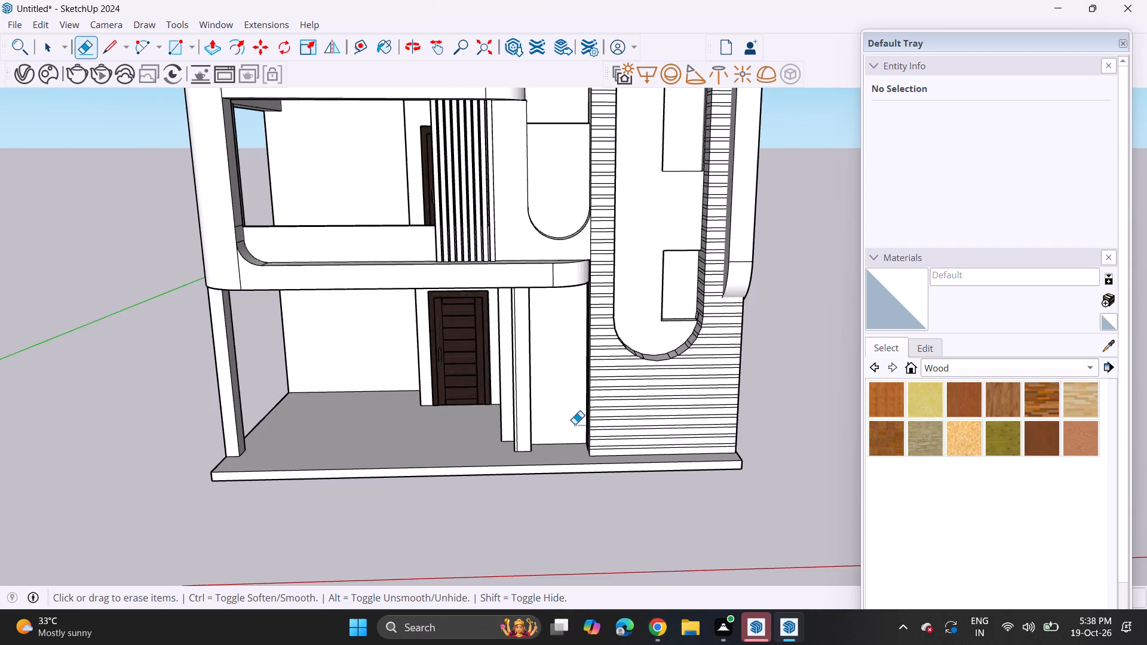
# Pull the recessed wall face between the pillar and the slatted wall forward to meet the pillar.
pyautogui.moveTo(575, 424); pyautogui.dragTo(317, 497, button='middle')
pyautogui.scroll(6, 476, 391)
pyautogui.moveTo(558, 386); pyautogui.dragTo(473, 448, button='middle')
pyautogui.scroll(1, 557, 387)
pyautogui.scroll(4, 657, 398)
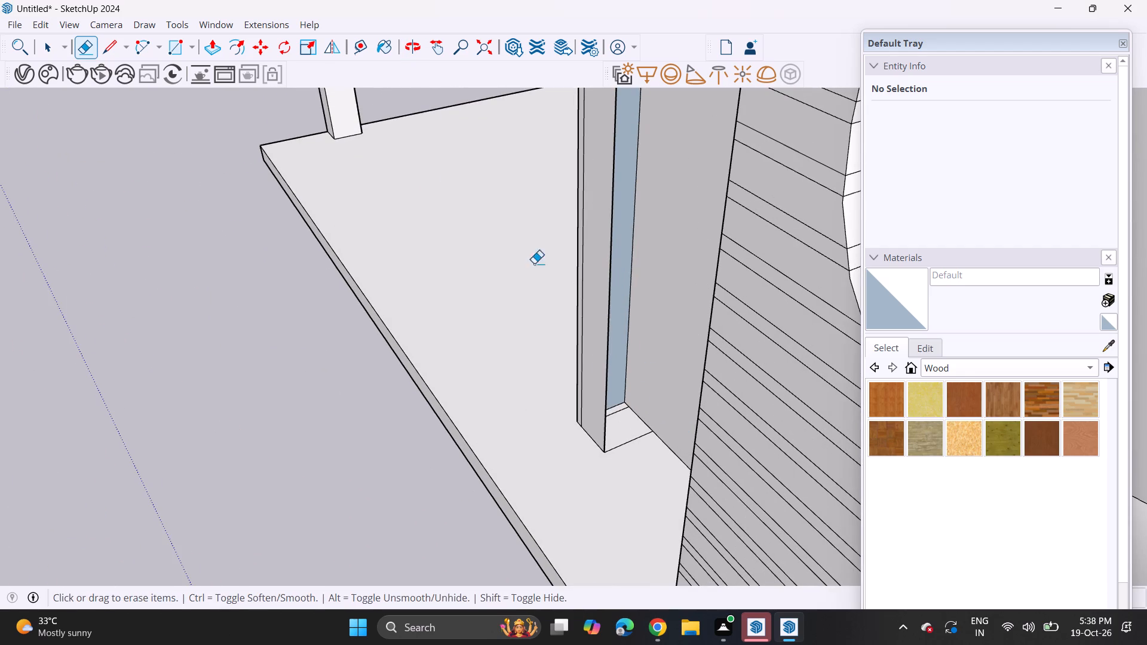
pyautogui.moveTo(211, 50); pyautogui.dragTo(218, 54)
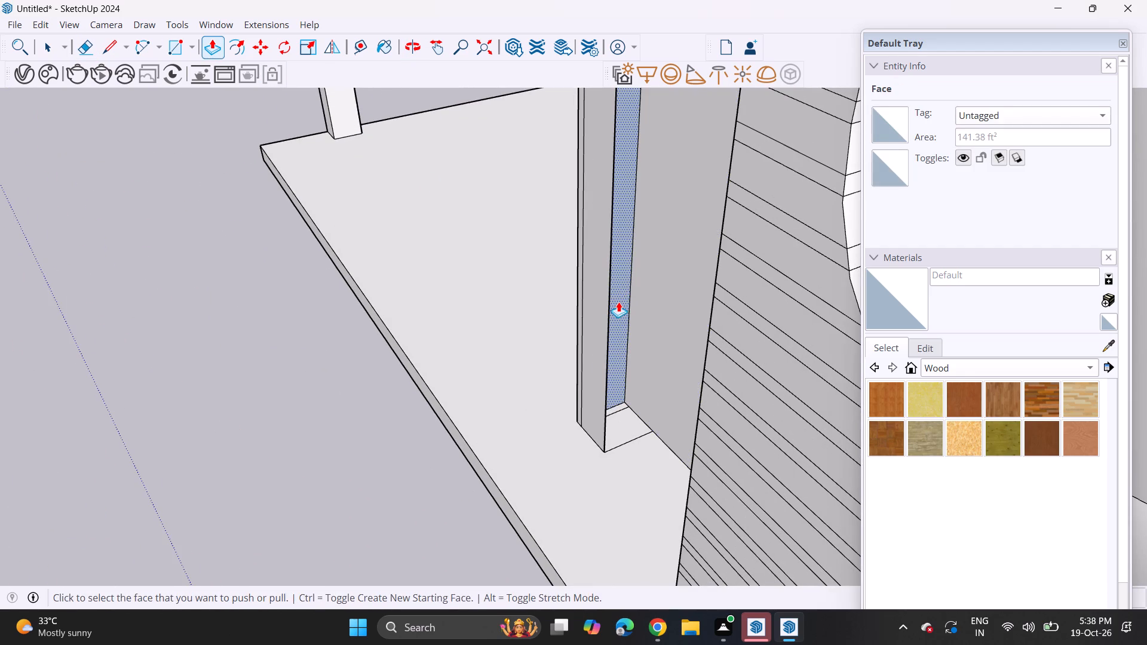
pyautogui.click(618, 302)
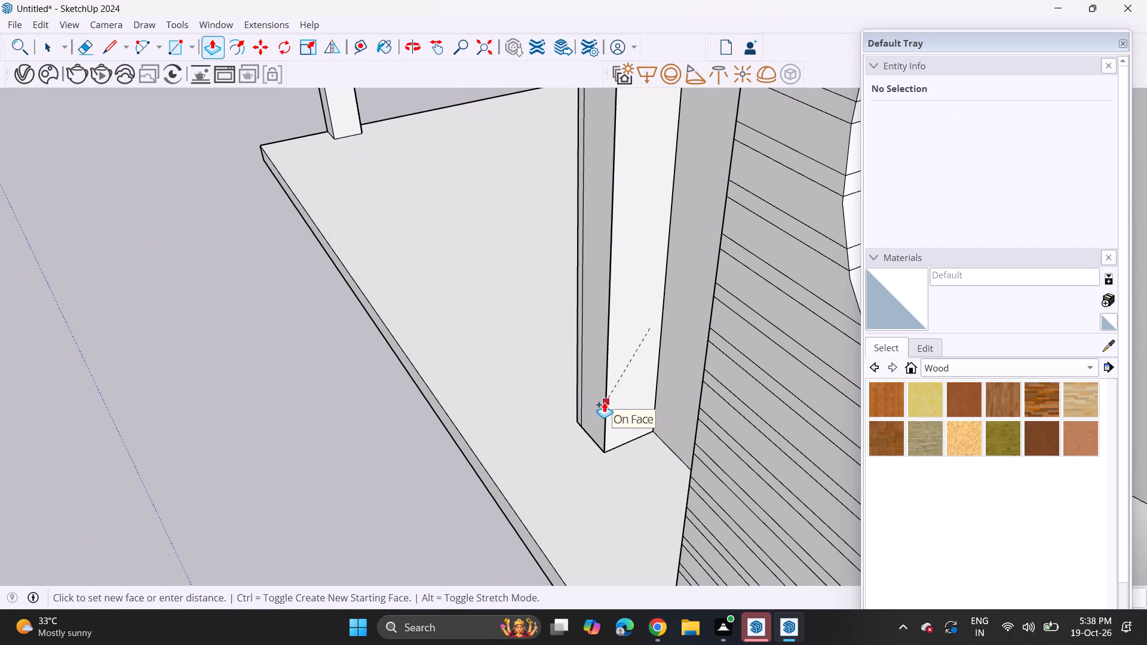
pyautogui.click(604, 402)
# Erase the extra vertical edge along the pillar's door-facing side.
pyautogui.moveTo(575, 298); pyautogui.dragTo(830, 183, button='middle')
pyautogui.keyDown('shift'); pyautogui.moveTo(482, 279); pyautogui.dragTo(522, 426, button='middle'); pyautogui.keyUp('shift')
pyautogui.moveTo(523, 392); pyautogui.dragTo(553, 359, button='middle')
pyautogui.scroll(1, 530, 388)
pyautogui.scroll(-4, 90, 219)
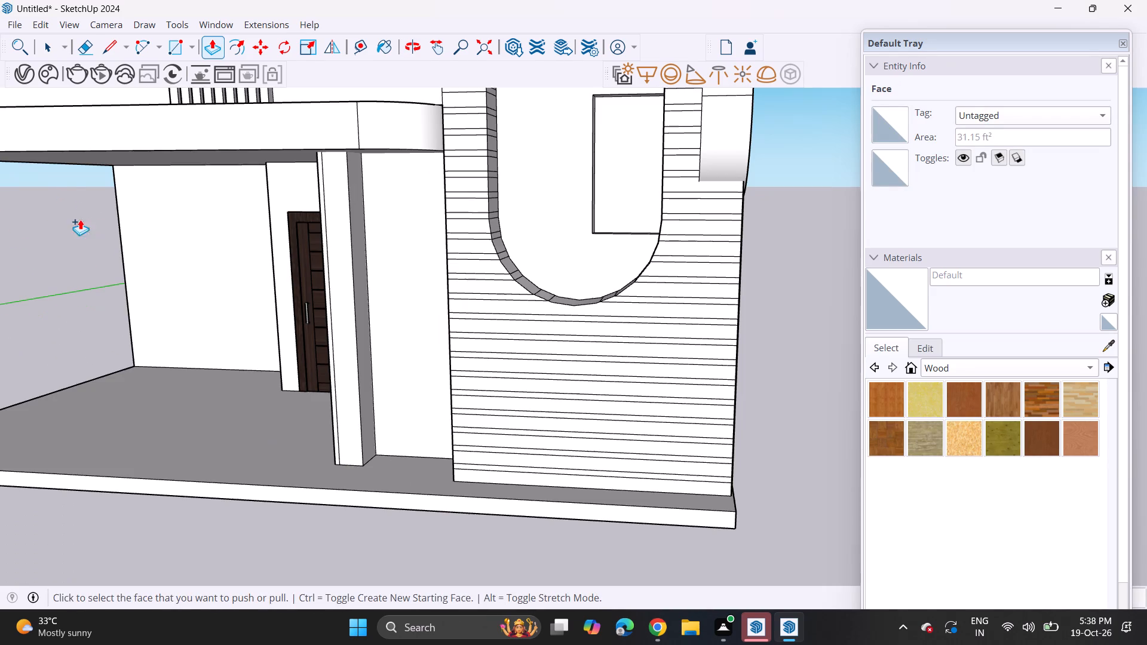
pyautogui.click(84, 52)
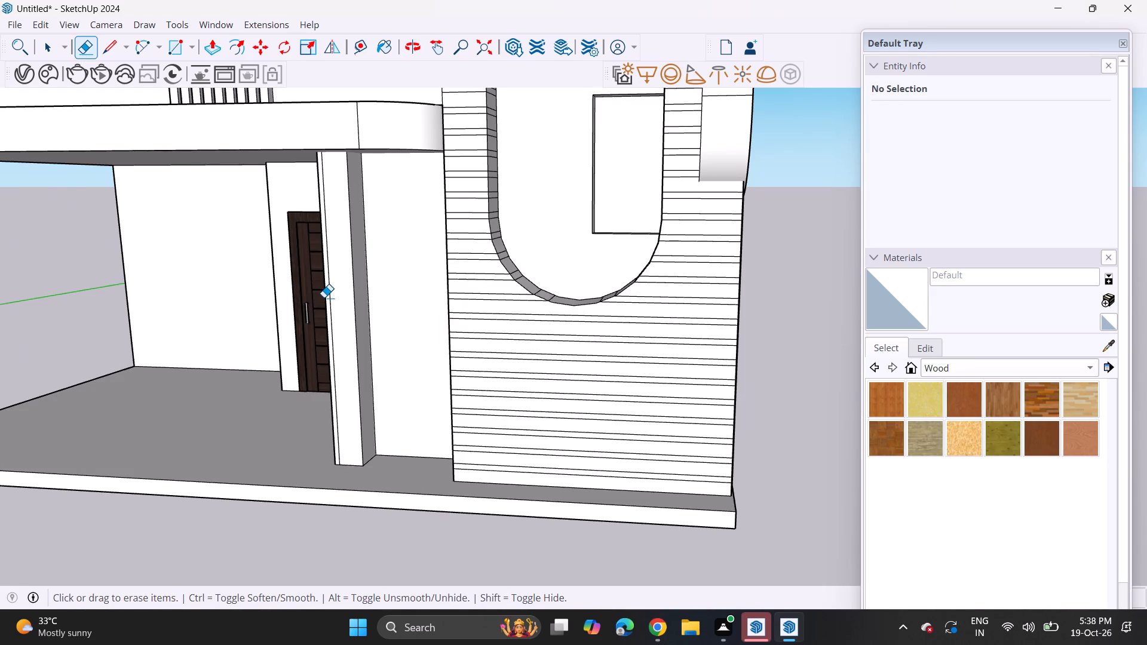
pyautogui.click(331, 297)
# Examine the ground-floor porch, its corner column, pillar and extended floor slab from several angles.
pyautogui.moveTo(332, 328); pyautogui.dragTo(416, 297, button='middle')
pyautogui.scroll(-6, 418, 295)
pyautogui.keyDown('shift'); pyautogui.moveTo(393, 325); pyautogui.dragTo(457, 329, button='middle'); pyautogui.keyUp('shift')
pyautogui.scroll(-3, 435, 333)
pyautogui.moveTo(402, 353); pyautogui.dragTo(474, 377, button='middle')
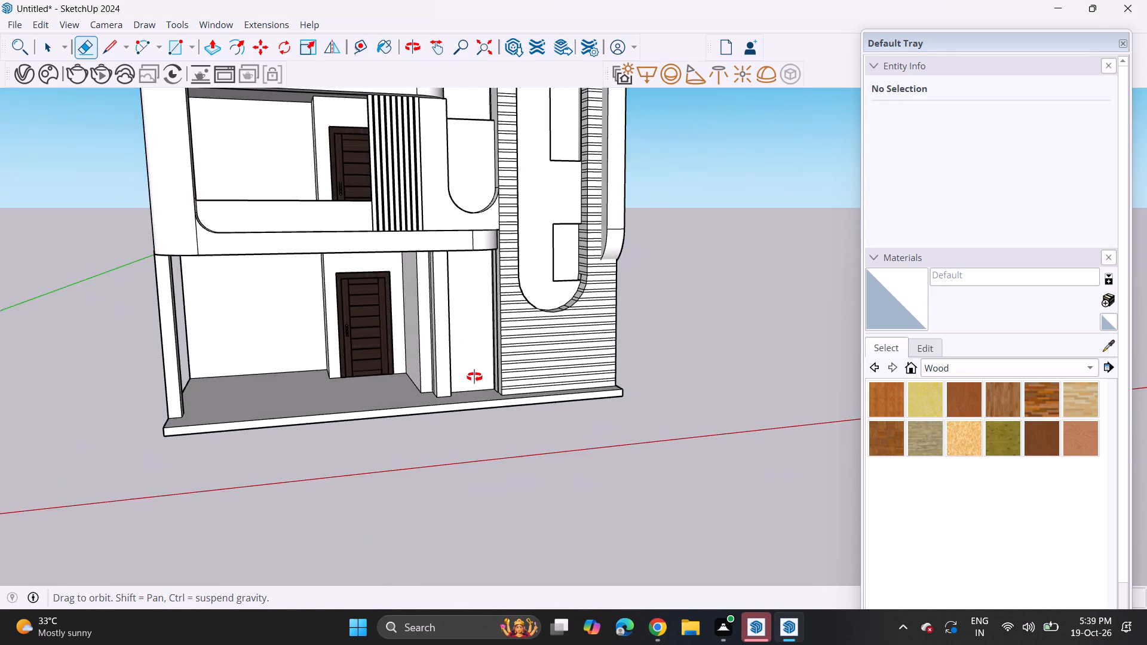
pyautogui.moveTo(474, 377); pyautogui.dragTo(520, 360, button='middle')
pyautogui.moveTo(476, 373); pyautogui.dragTo(348, 363, button='middle')
pyautogui.scroll(1, 348, 363)
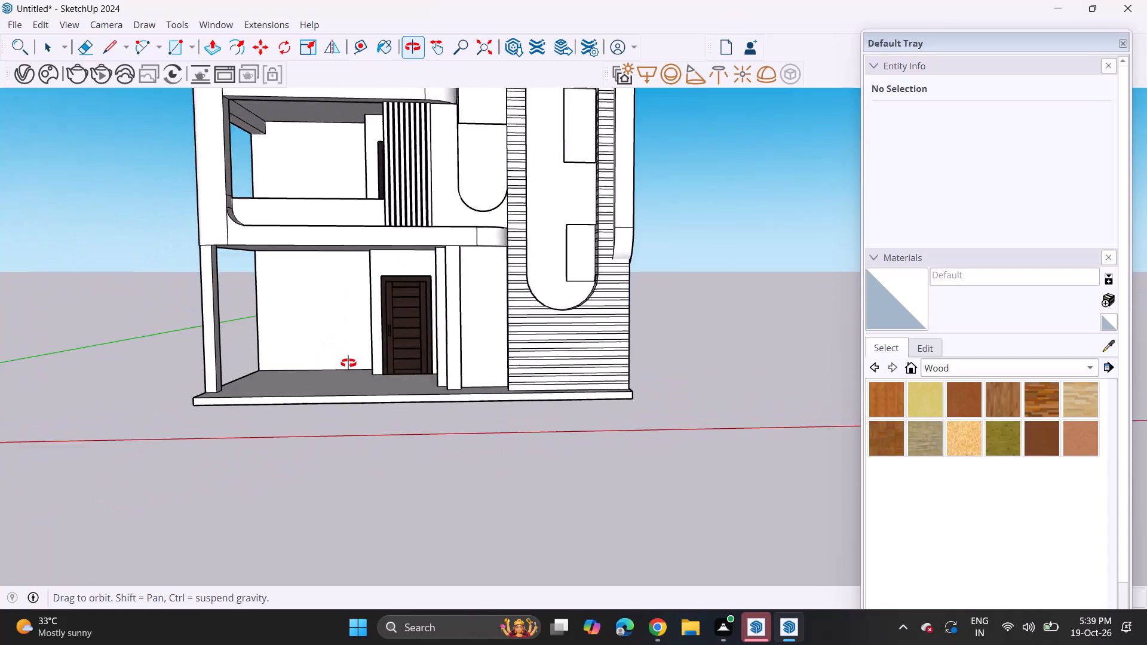
pyautogui.moveTo(348, 363); pyautogui.dragTo(358, 377, button='middle')
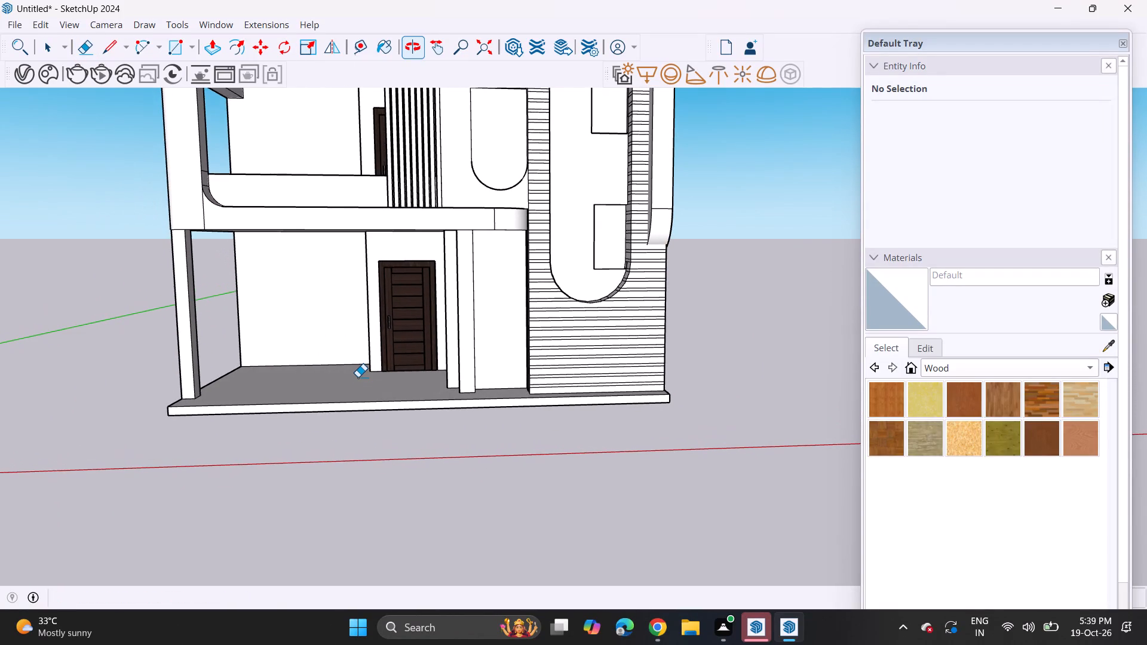
pyautogui.moveTo(358, 377); pyautogui.dragTo(368, 367, button='middle')
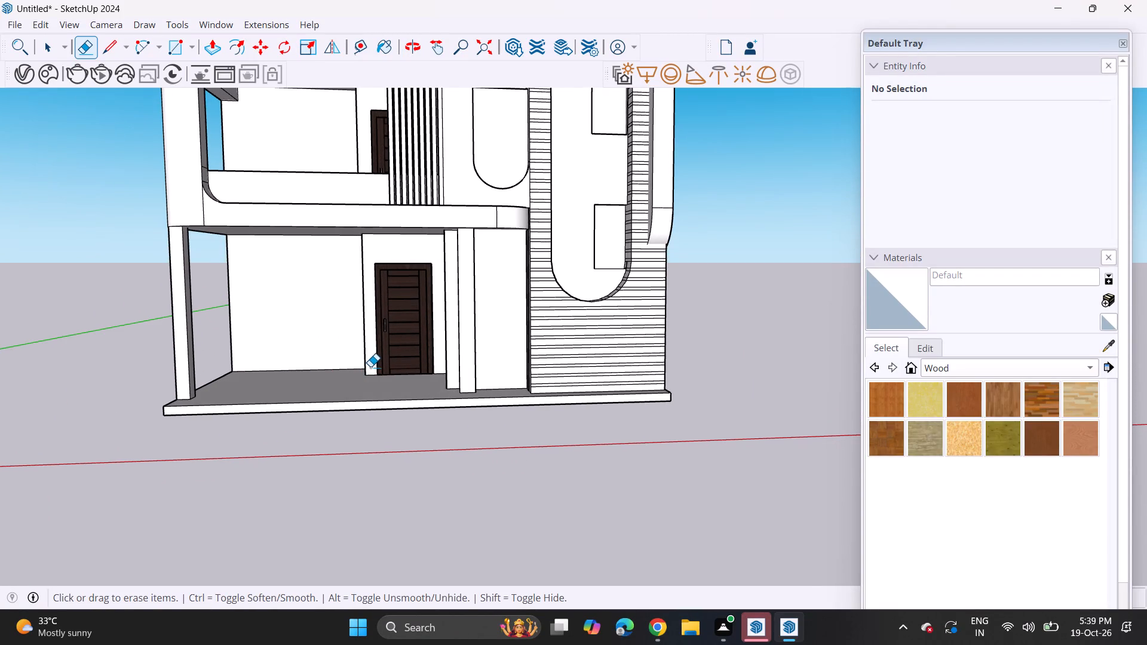
# Pull the narrow strip beside the pillar flush with the door recess's side wall, and extend the pillar's door-facing side by the same distance.
pyautogui.scroll(3, 390, 320)
pyautogui.moveTo(405, 333); pyautogui.dragTo(526, 382, button='middle')
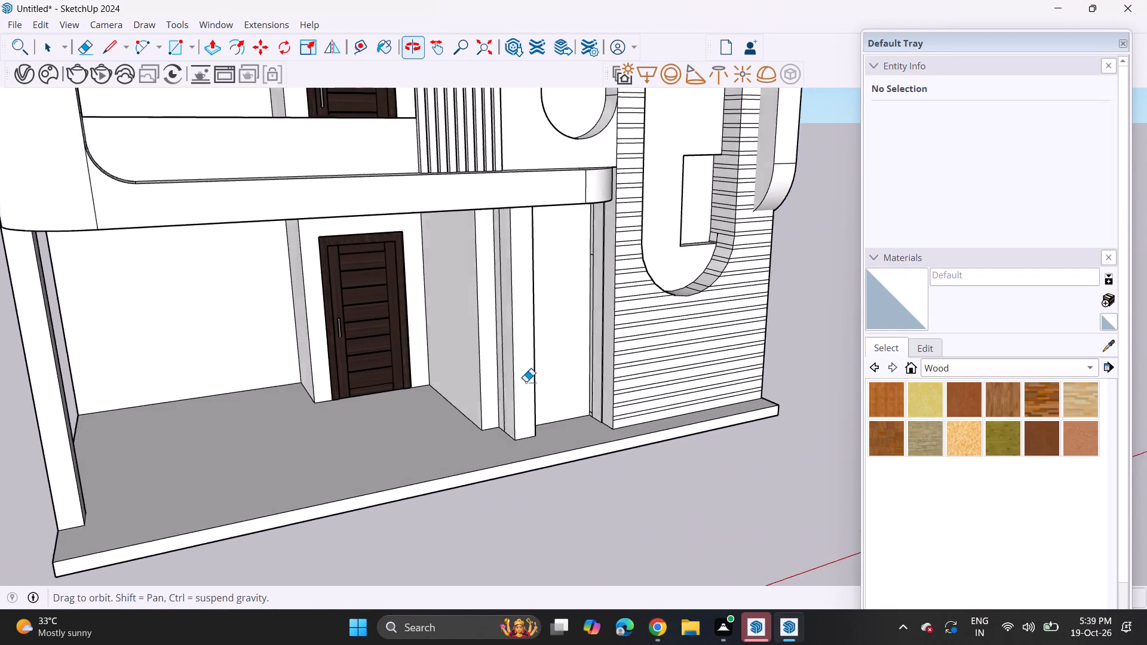
pyautogui.moveTo(526, 382); pyautogui.dragTo(522, 383, button='middle')
pyautogui.scroll(3, 498, 354)
pyautogui.moveTo(208, 48); pyautogui.dragTo(214, 53)
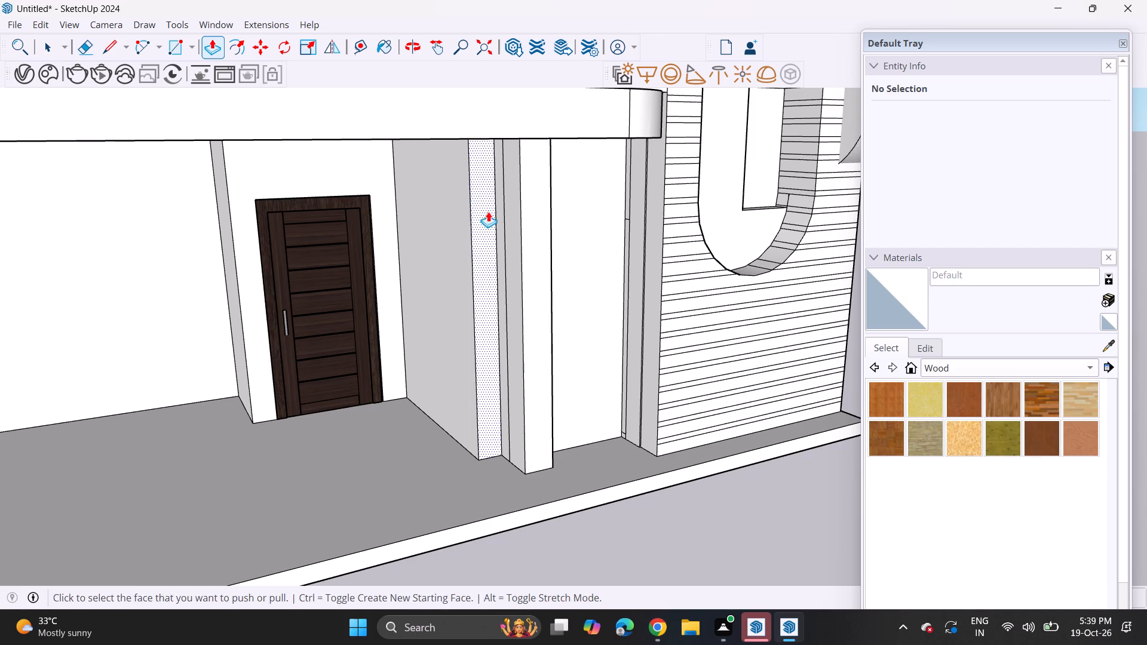
pyautogui.click(499, 276)
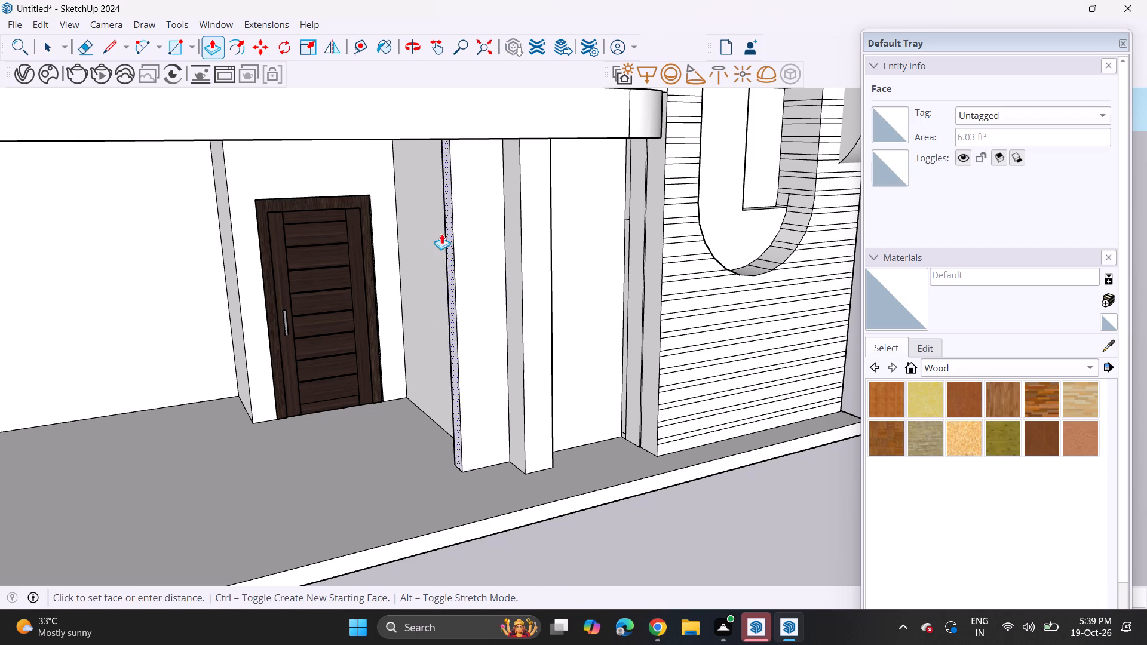
pyautogui.moveTo(484, 227); pyautogui.dragTo(503, 251, button='middle')
pyautogui.click(473, 268)
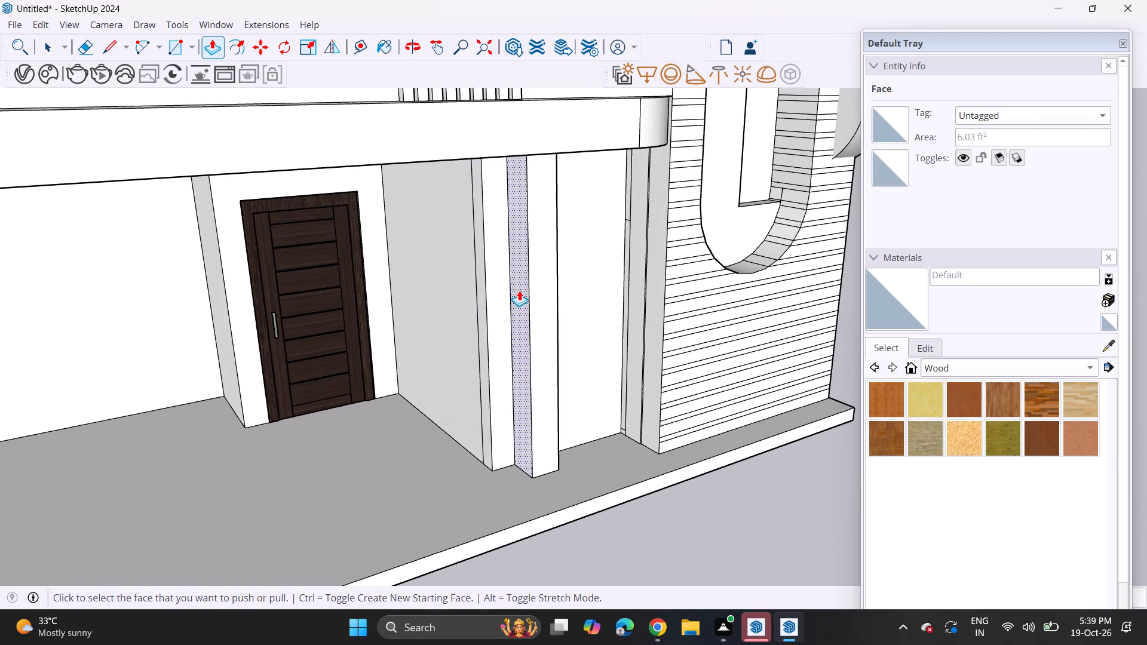
pyautogui.doubleClick(520, 291)
# Push the pillar's side facing the slatted wall inward to make the pillar narrower.
pyautogui.moveTo(536, 300); pyautogui.dragTo(195, 327, button='middle')
pyautogui.scroll(3, 607, 271)
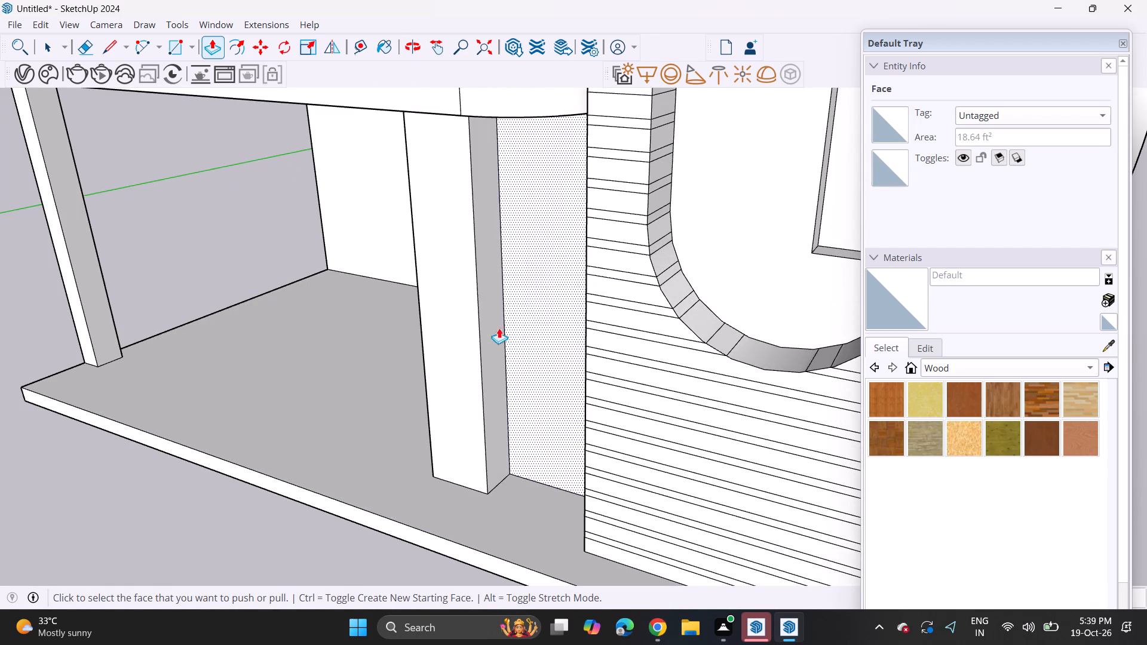
pyautogui.click(493, 343)
pyautogui.click(460, 343)
pyautogui.moveTo(450, 373); pyautogui.dragTo(552, 277, button='middle')
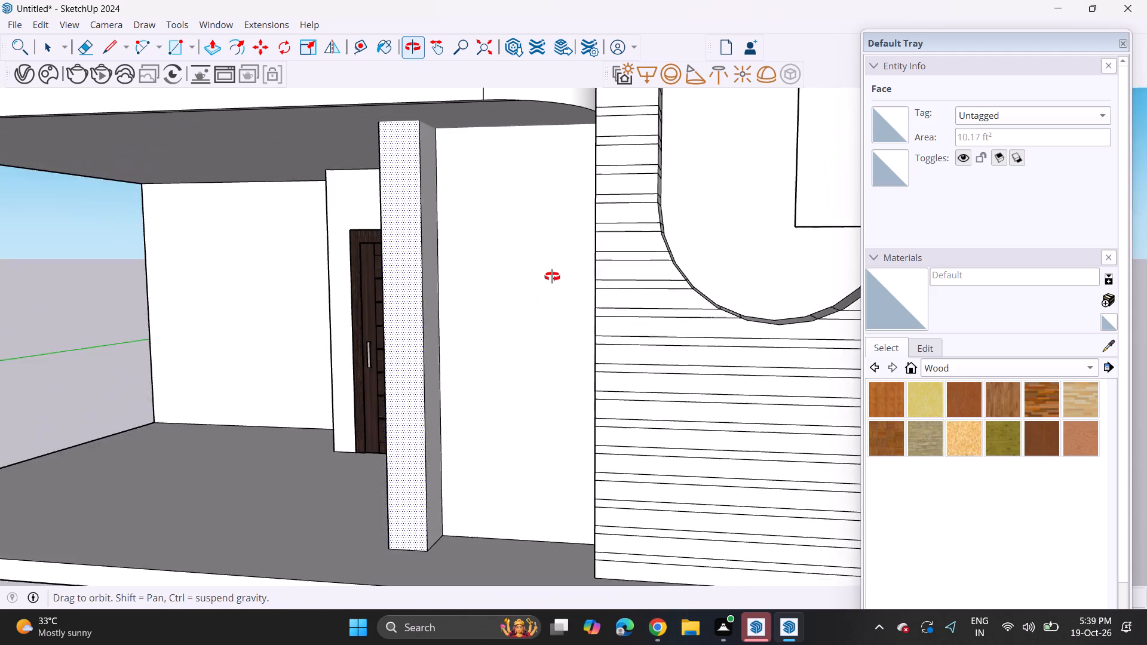
pyautogui.moveTo(552, 277); pyautogui.dragTo(559, 271, button='middle')
pyautogui.scroll(-4, 504, 322)
pyautogui.moveTo(496, 332); pyautogui.dragTo(716, 353, button='middle')
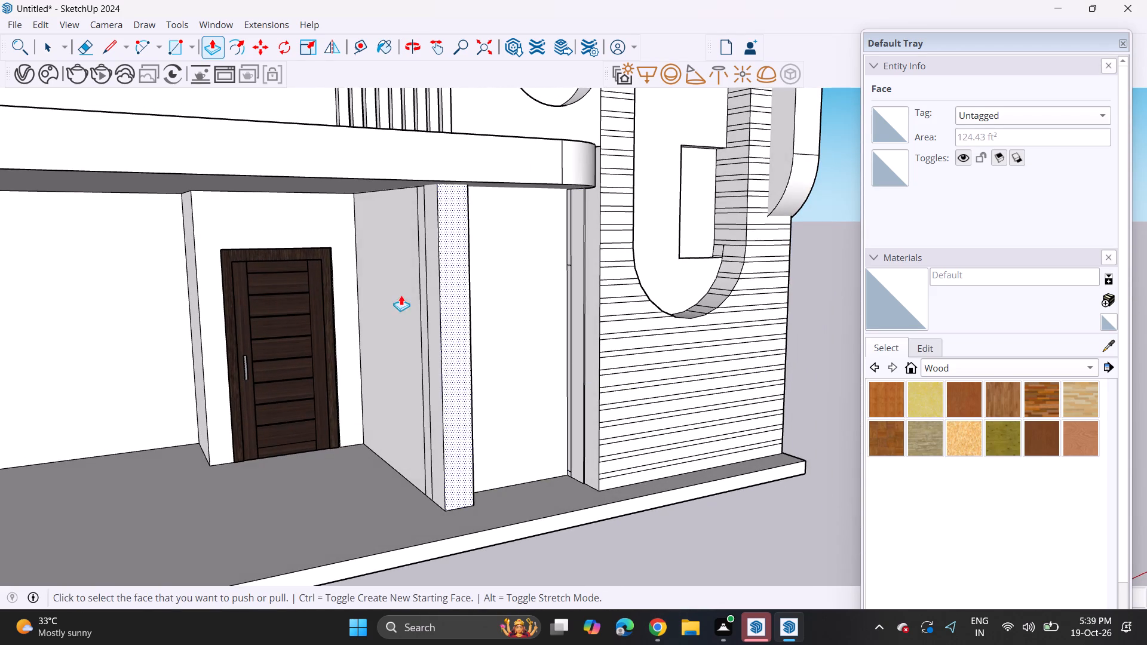
# Erase the two extra vertical edges where the door recess's side wall joins the pillar.
pyautogui.moveTo(82, 45); pyautogui.dragTo(90, 53)
pyautogui.moveTo(425, 274); pyautogui.dragTo(419, 272)
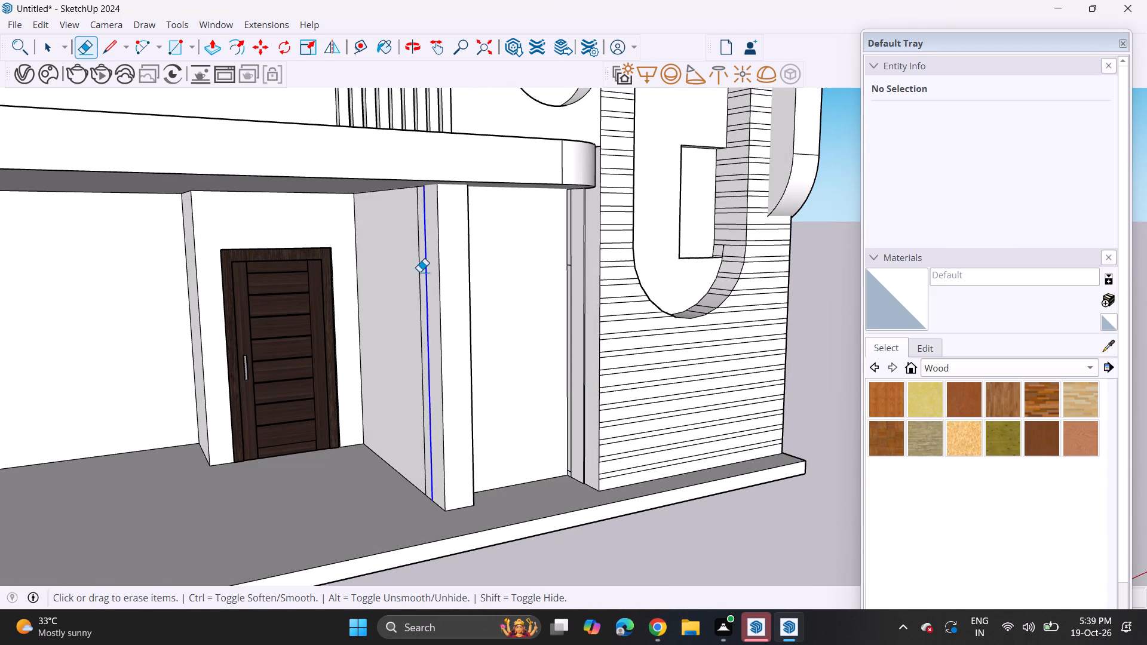
pyautogui.moveTo(419, 272); pyautogui.dragTo(417, 272)
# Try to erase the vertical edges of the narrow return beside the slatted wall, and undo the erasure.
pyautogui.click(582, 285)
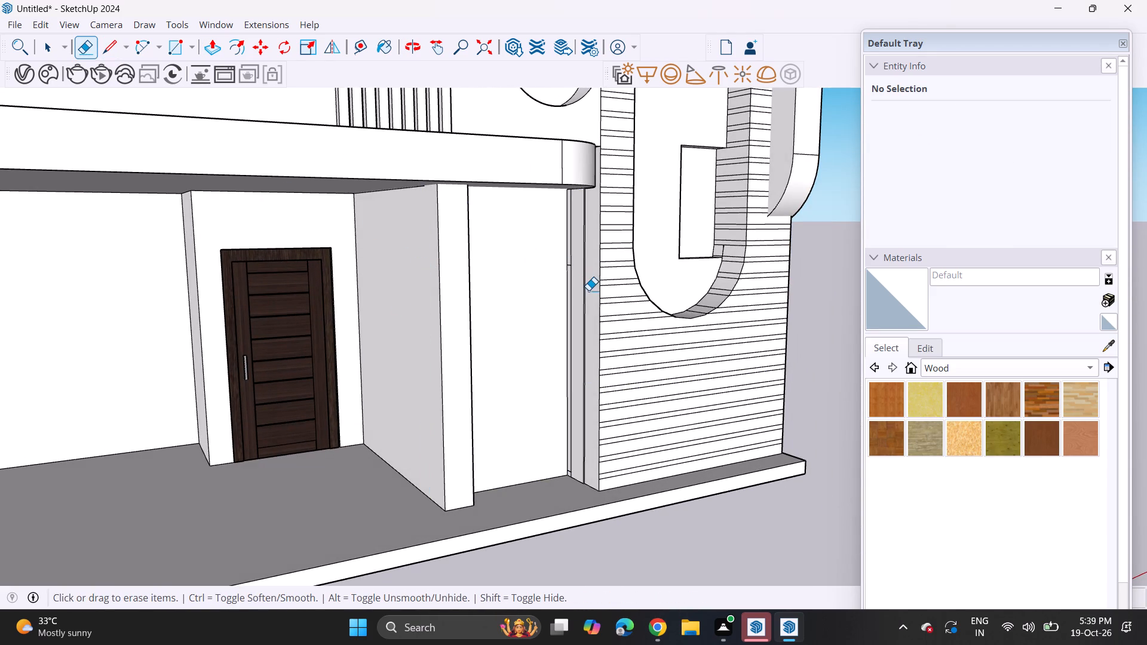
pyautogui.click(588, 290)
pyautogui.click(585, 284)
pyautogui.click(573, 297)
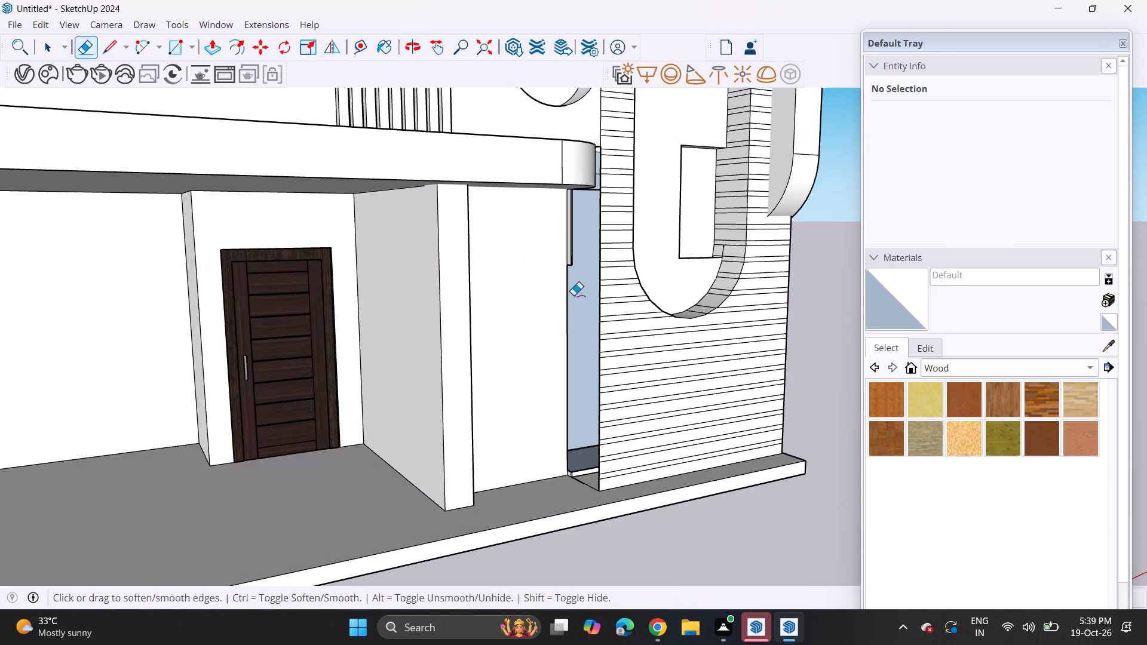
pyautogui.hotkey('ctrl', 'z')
# Examine the whole house from the front and both sides, including the blue side wall face.
pyautogui.moveTo(558, 311); pyautogui.dragTo(389, 297, button='middle')
pyautogui.scroll(-5, 382, 290)
pyautogui.keyDown('shift'); pyautogui.moveTo(406, 342); pyautogui.dragTo(560, 401, button='middle'); pyautogui.keyUp('shift')
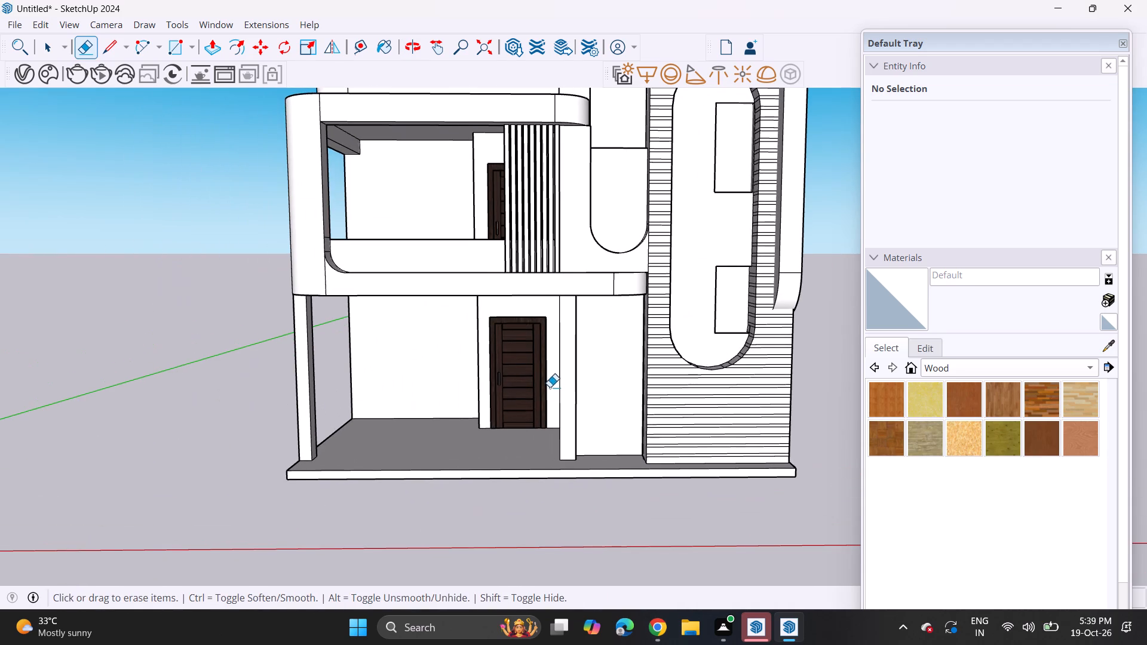
pyautogui.scroll(-3, 546, 382)
pyautogui.moveTo(546, 388); pyautogui.dragTo(554, 363, button='middle')
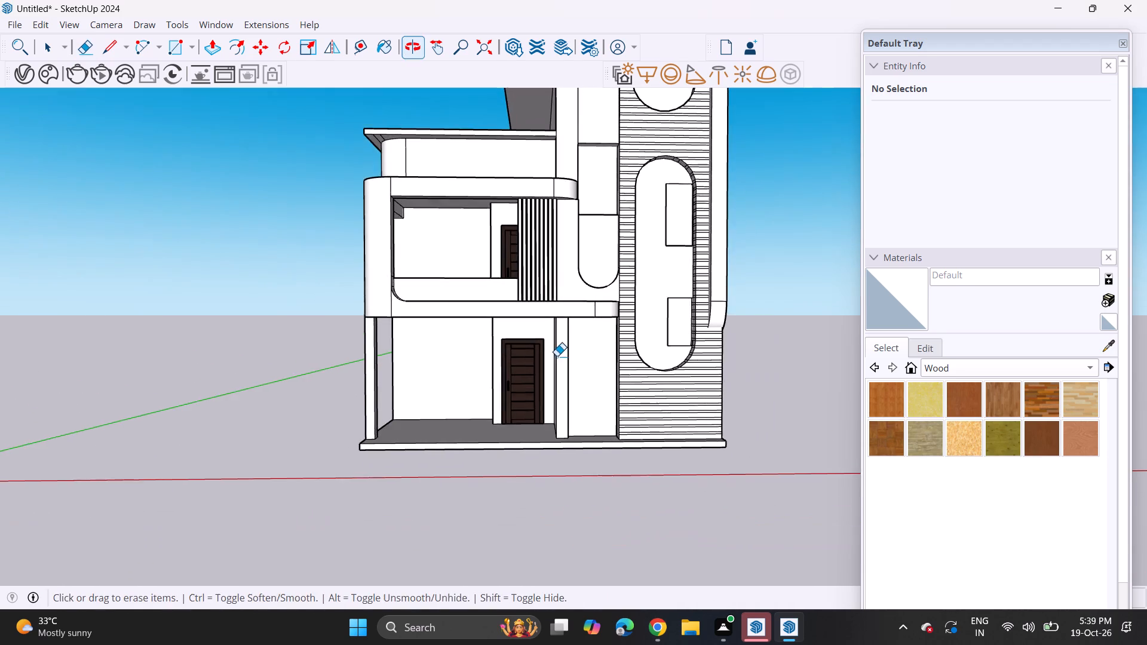
pyautogui.scroll(-5, 557, 364)
pyautogui.moveTo(558, 369); pyautogui.dragTo(550, 427, button='middle')
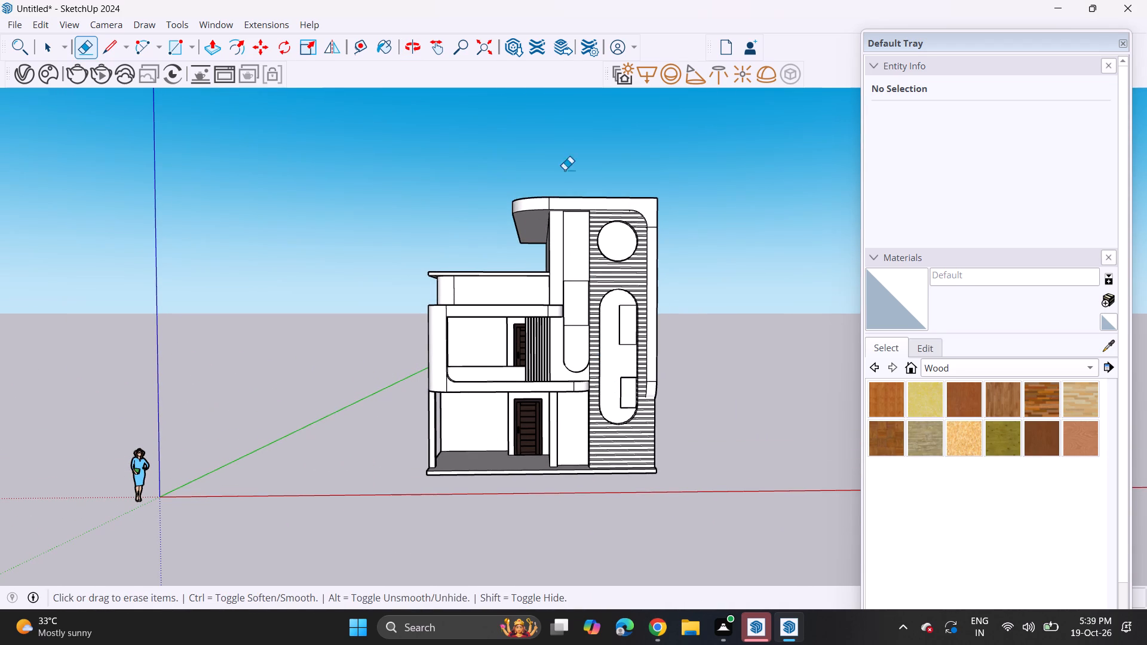
pyautogui.moveTo(571, 193); pyautogui.dragTo(864, 150, button='middle')
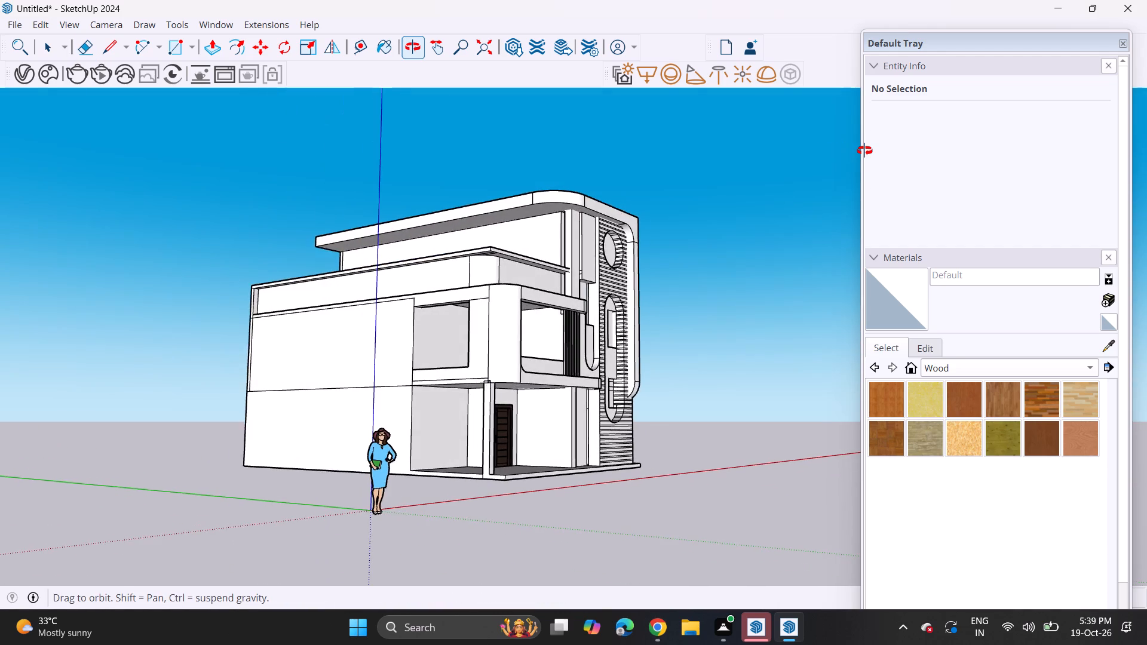
pyautogui.moveTo(864, 150); pyautogui.dragTo(471, 257, button='middle')
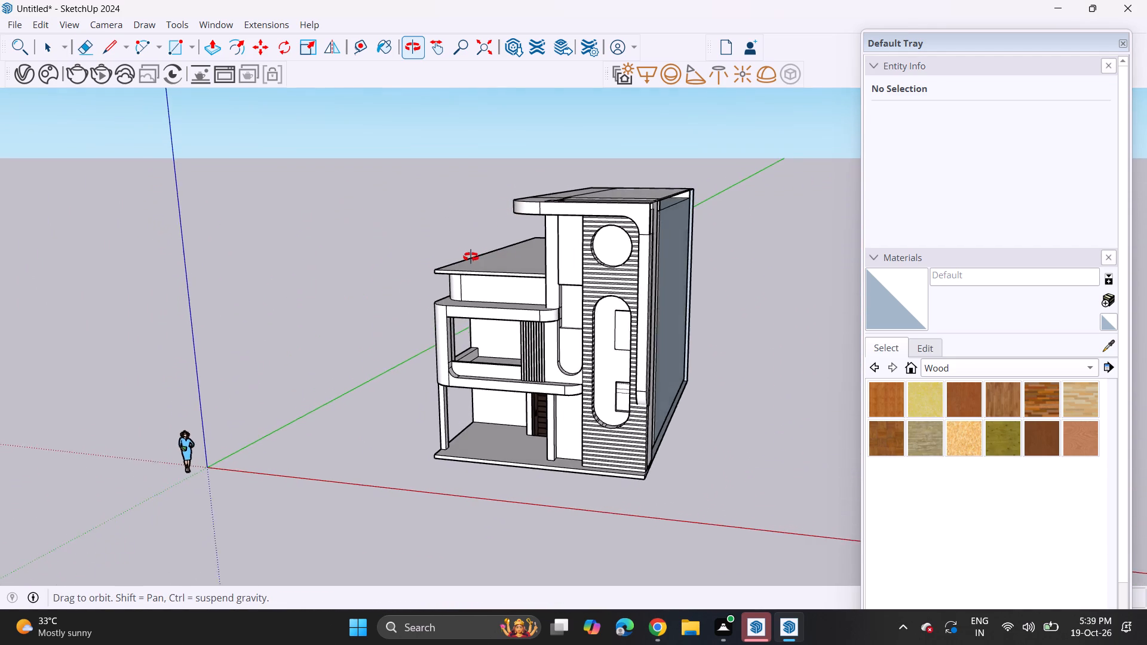
pyautogui.moveTo(471, 257); pyautogui.dragTo(290, 262, button='middle')
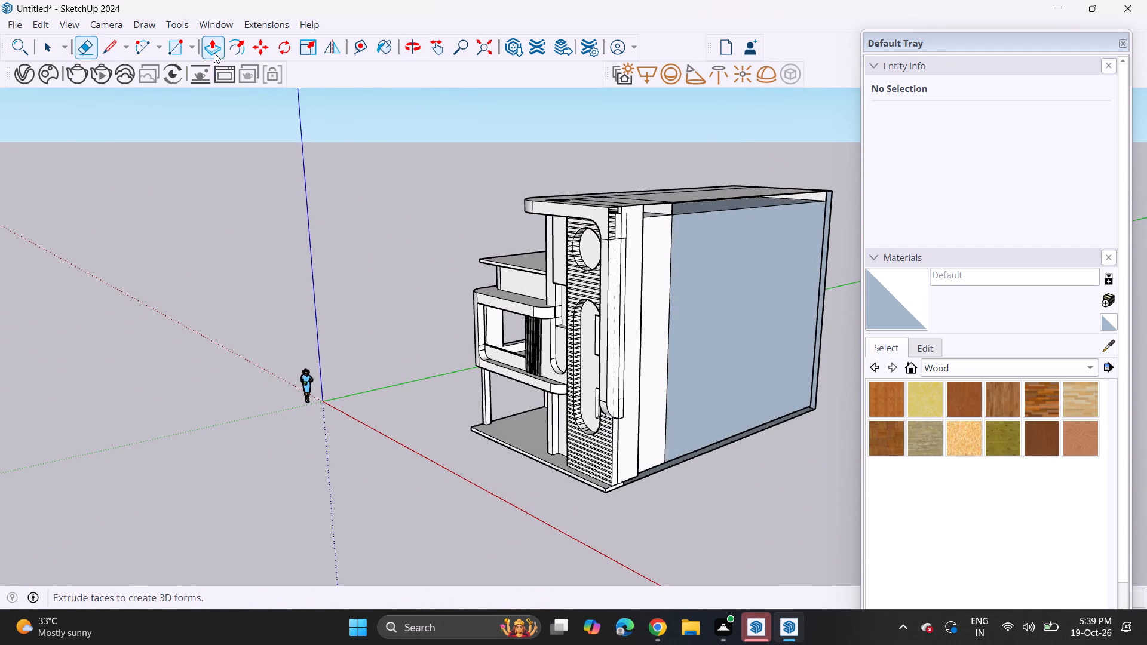
# Pull the large blue side wall face outward to the edge of the wall strip behind the facade.
pyautogui.click(214, 53)
pyautogui.click(707, 317)
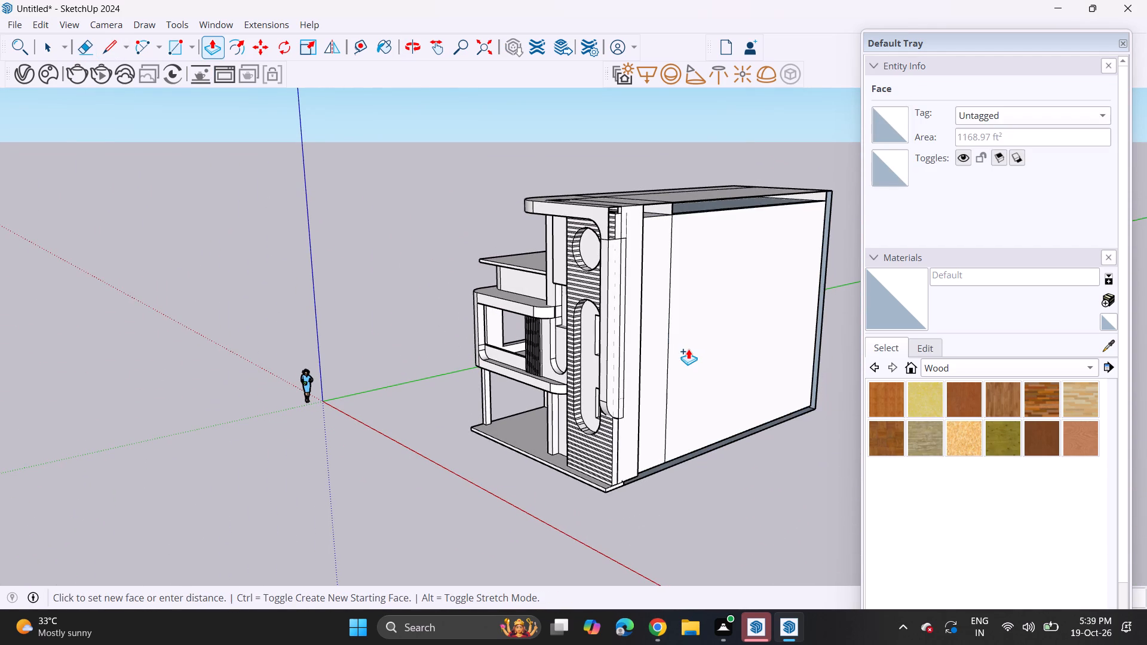
pyautogui.click(672, 371)
# Extend the end face of the floor slab along the house's side wall to the rear corner.
pyautogui.scroll(4, 695, 444)
pyautogui.moveTo(694, 480); pyautogui.dragTo(403, 446, button='middle')
pyautogui.scroll(1, 624, 404)
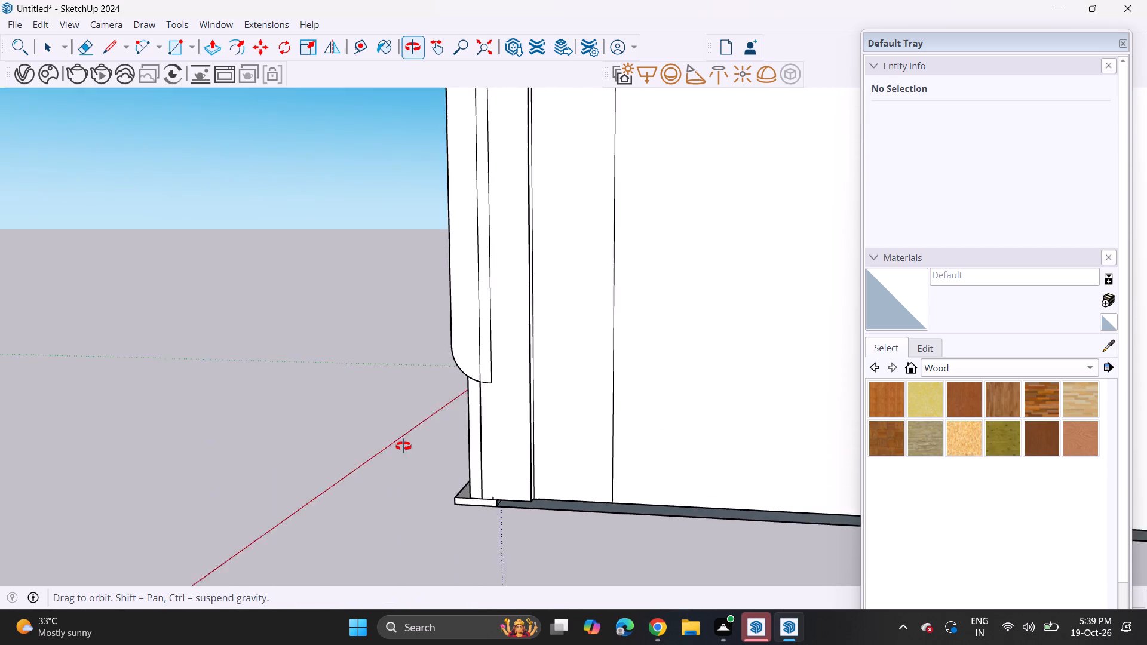
pyautogui.moveTo(403, 446); pyautogui.dragTo(291, 346, button='middle')
pyautogui.scroll(4, 426, 511)
pyautogui.scroll(5, 534, 468)
pyautogui.click(489, 498)
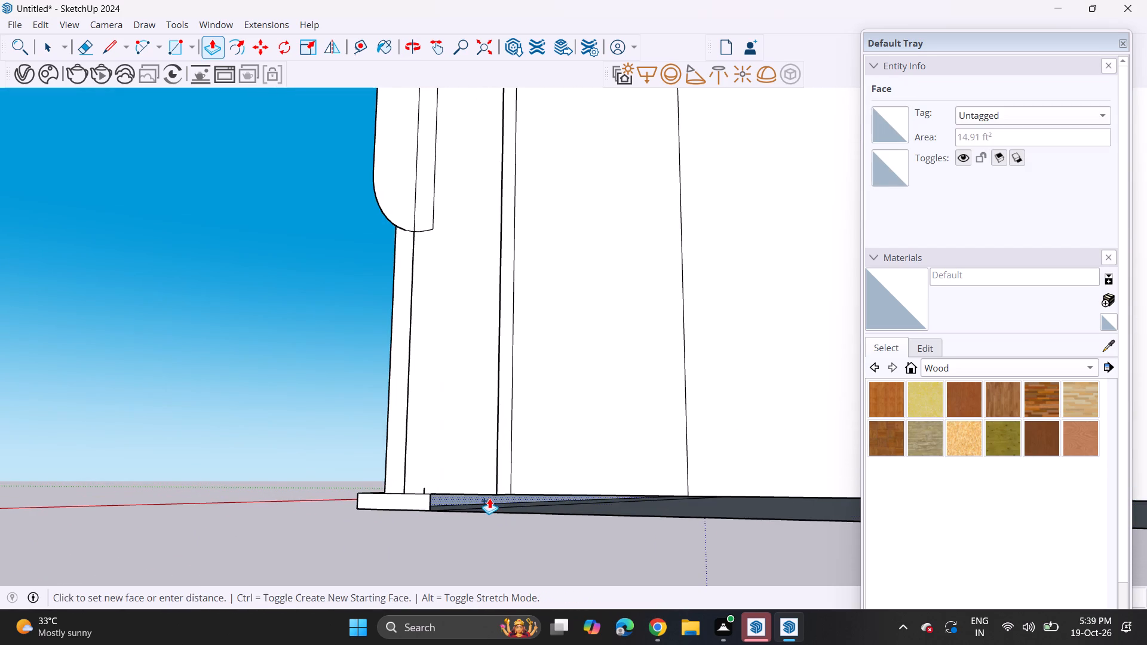
pyautogui.scroll(-2, 680, 505)
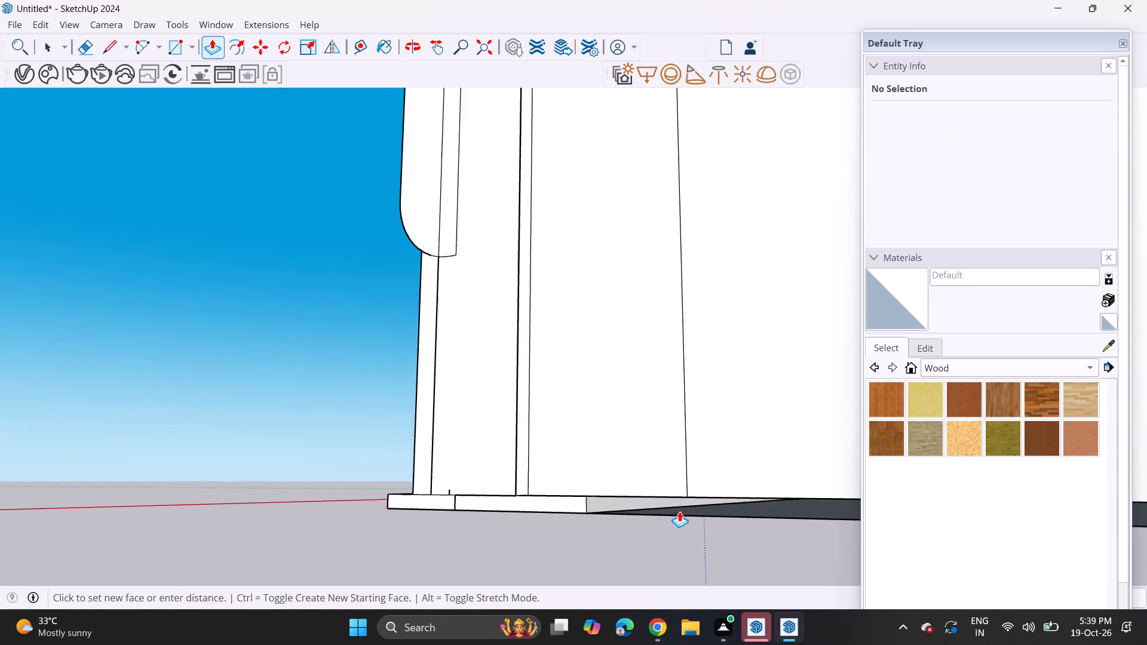
pyautogui.scroll(-6, 679, 511)
pyautogui.keyDown('shift'); pyautogui.moveTo(655, 506); pyautogui.dragTo(69, 393, button='middle'); pyautogui.keyUp('shift')
pyautogui.scroll(-5, 324, 337)
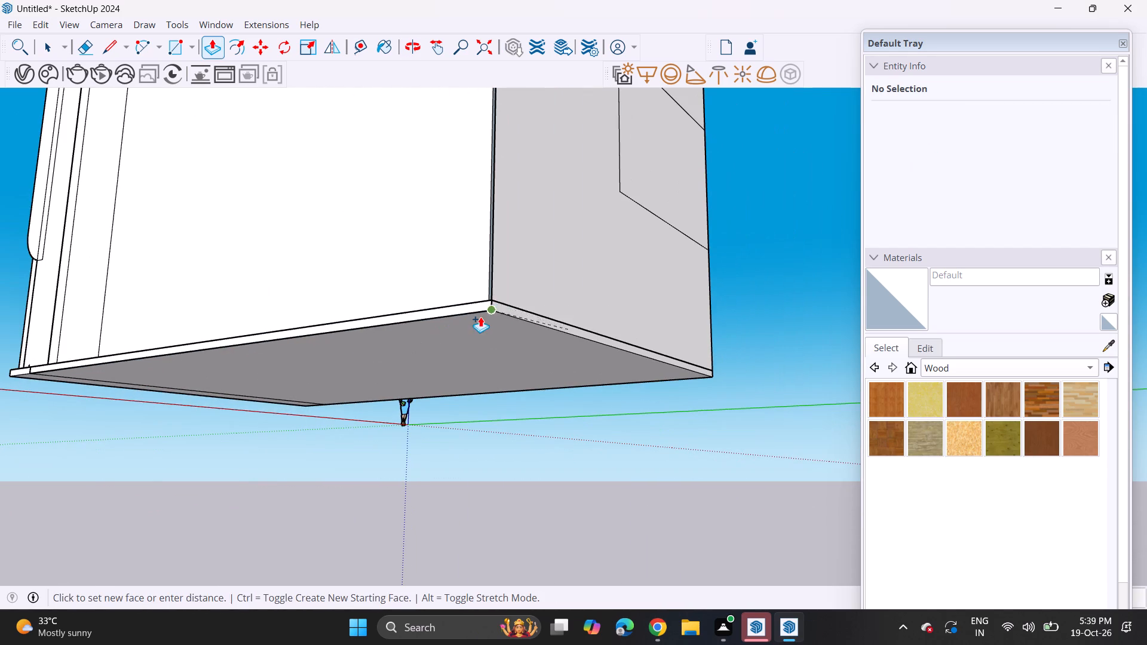
pyautogui.click(496, 306)
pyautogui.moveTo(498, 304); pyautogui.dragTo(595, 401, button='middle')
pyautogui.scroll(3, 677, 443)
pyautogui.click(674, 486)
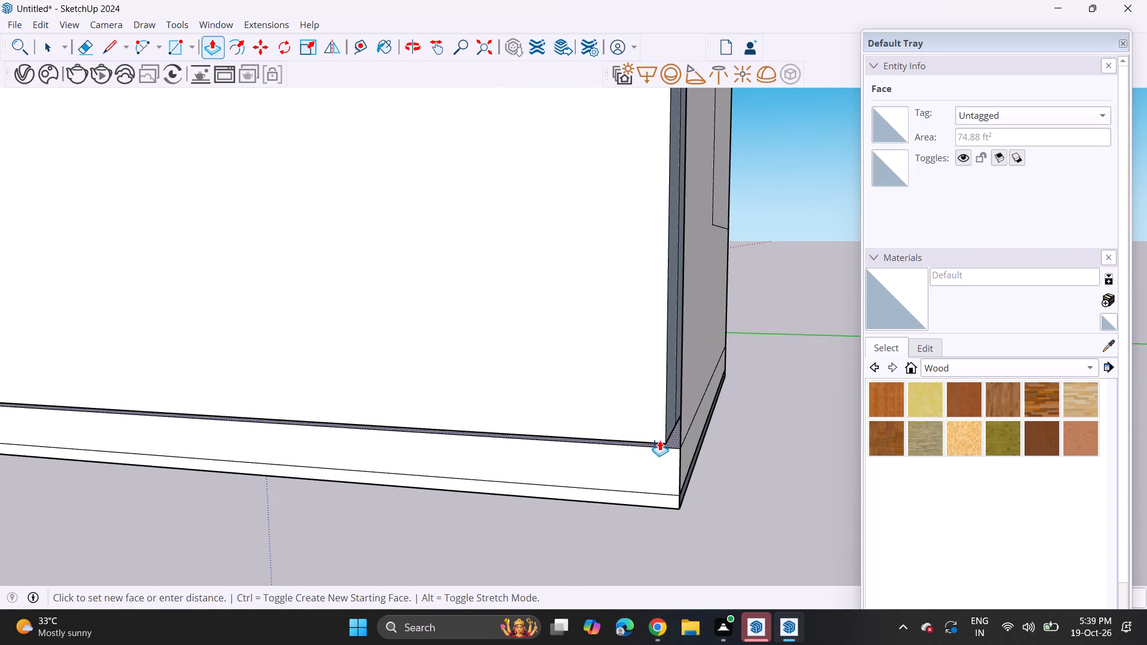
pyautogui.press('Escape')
# Examine the front facade, from the ground-floor porch and slab up to the roof.
pyautogui.moveTo(444, 449); pyautogui.dragTo(821, 306, button='middle')
pyautogui.scroll(-5, 670, 322)
pyautogui.moveTo(619, 277); pyautogui.dragTo(729, 485, button='middle')
pyautogui.scroll(-3, 629, 285)
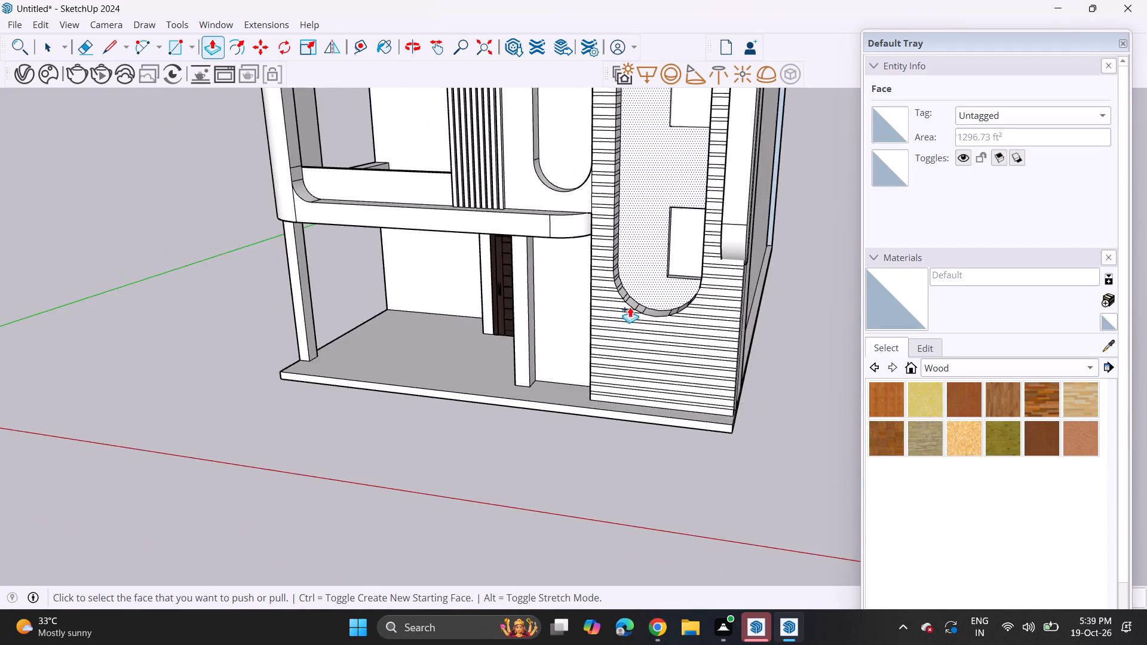
pyautogui.moveTo(657, 313); pyautogui.dragTo(774, 283, button='middle')
pyautogui.moveTo(706, 241); pyautogui.dragTo(741, 354, button='middle')
pyautogui.scroll(-3, 701, 299)
pyautogui.moveTo(693, 339); pyautogui.dragTo(677, 278, button='middle')
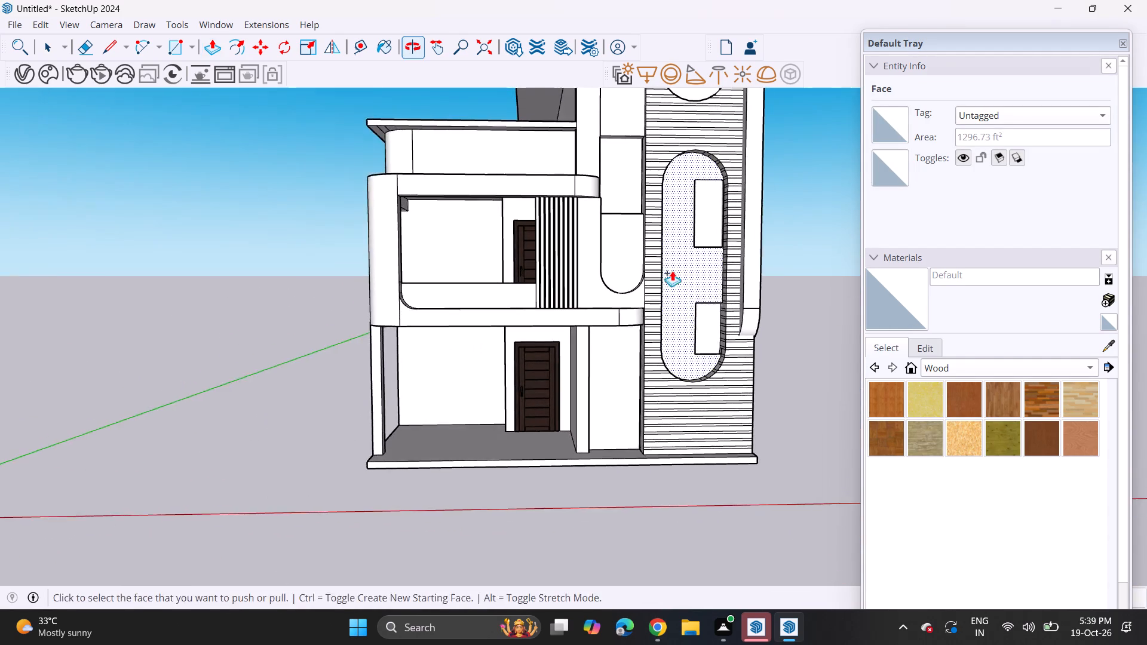
pyautogui.keyDown('shift'); pyautogui.moveTo(654, 307); pyautogui.dragTo(634, 391, button='middle'); pyautogui.keyUp('shift')
pyautogui.moveTo(620, 374); pyautogui.dragTo(601, 347, button='middle')
pyautogui.scroll(-3, 602, 340)
pyautogui.keyDown('shift'); pyautogui.moveTo(606, 343); pyautogui.dragTo(628, 351, button='middle'); pyautogui.keyUp('shift')
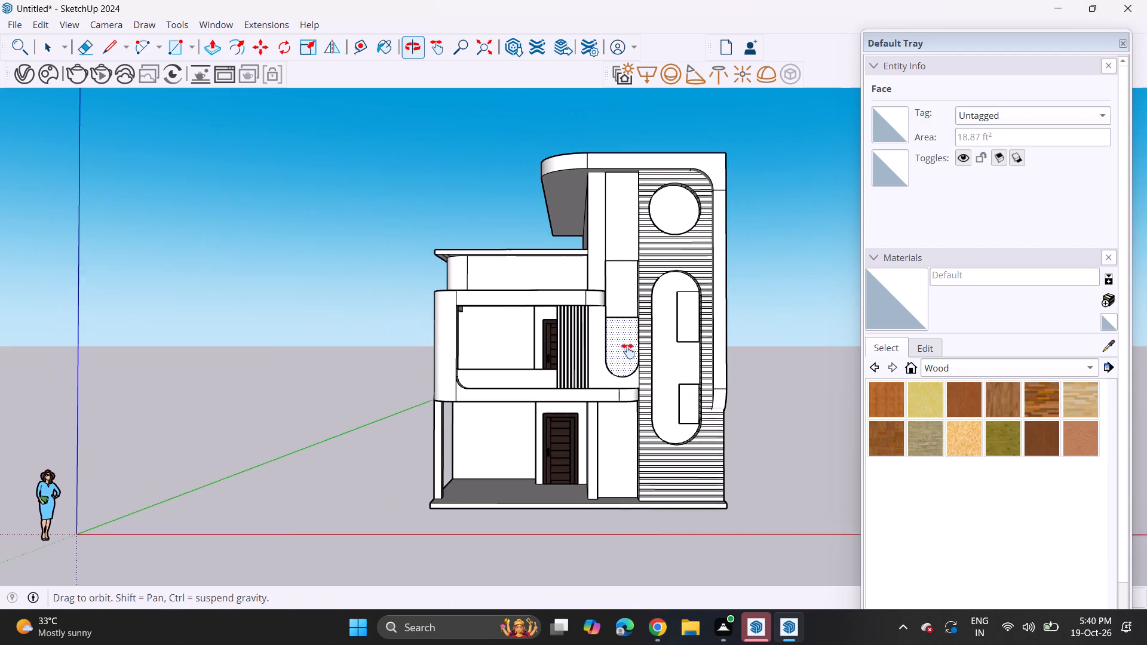
pyautogui.keyDown('shift'); pyautogui.moveTo(628, 351); pyautogui.dragTo(628, 350, button='middle'); pyautogui.keyUp('shift')
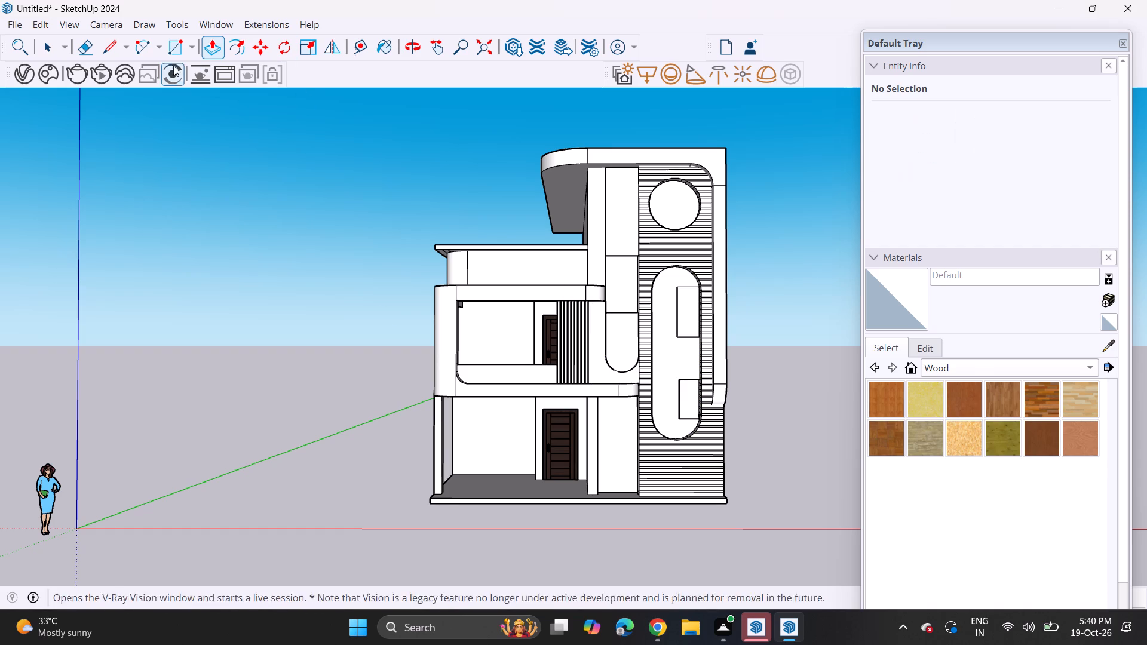
# Draw a window-sized rectangle on the ground-floor porch's back wall beside the door recess.
pyautogui.click(182, 42)
pyautogui.scroll(7, 481, 432)
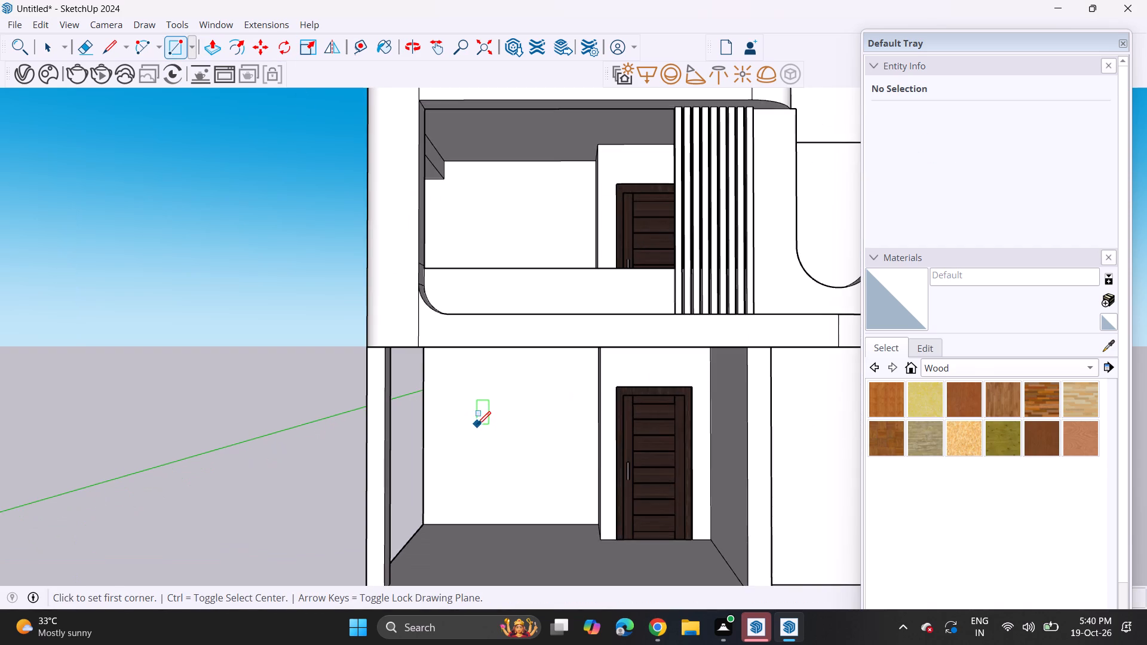
pyautogui.scroll(2, 471, 386)
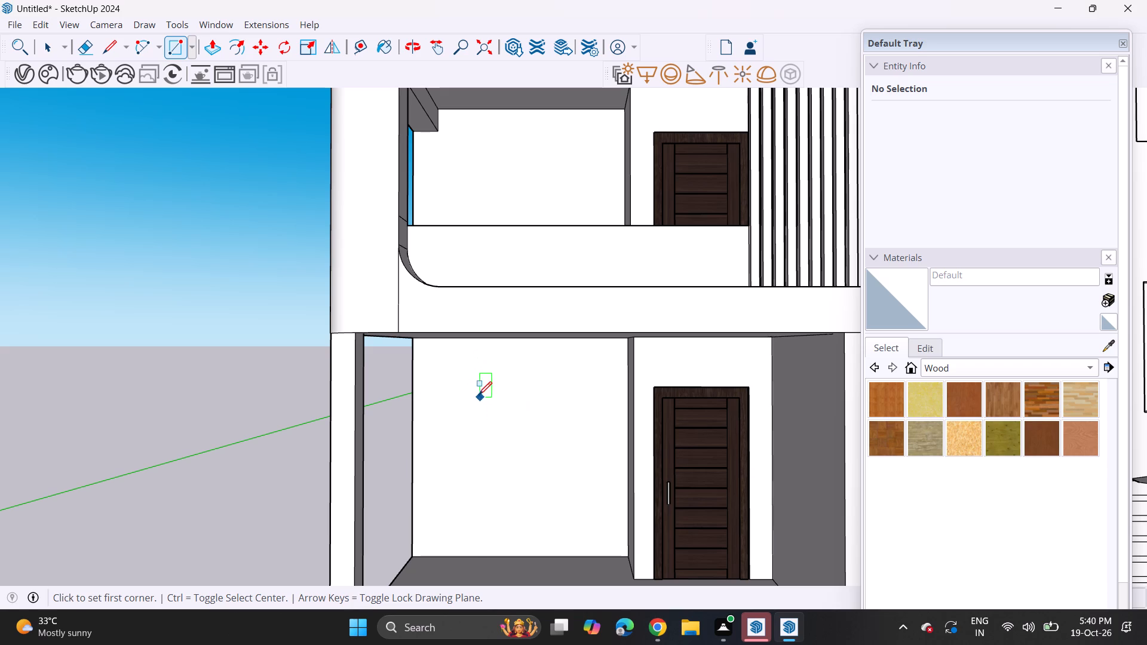
pyautogui.click(478, 394)
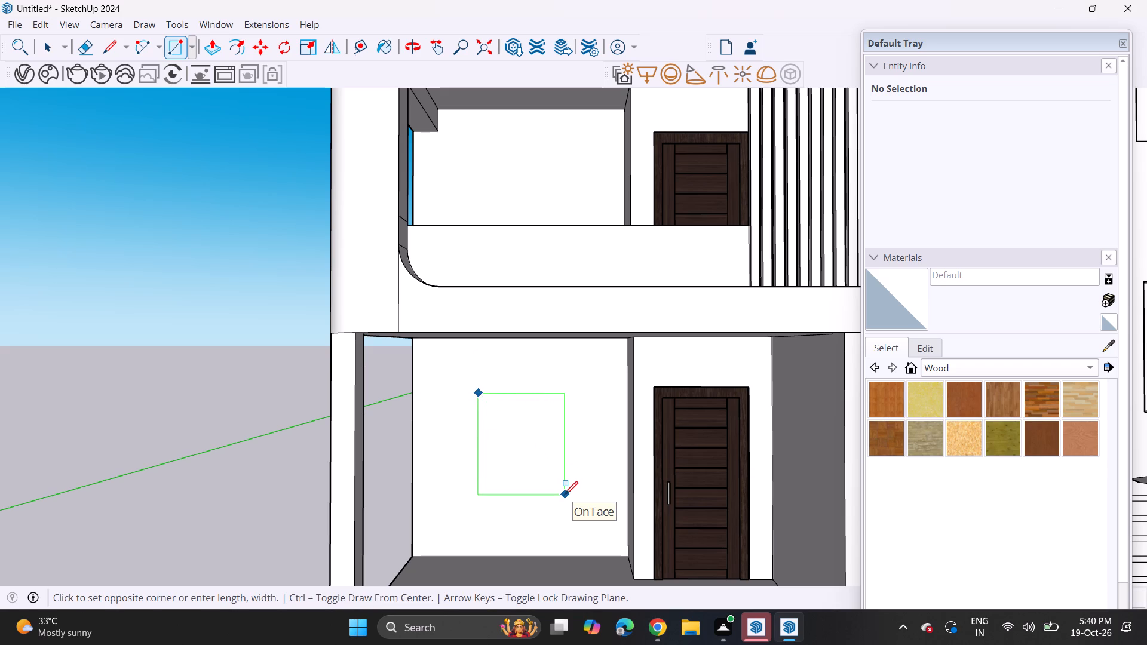
pyautogui.click(565, 494)
# Push the rectangle into the porch's back wall to form a window opening.
pyautogui.moveTo(507, 429); pyautogui.dragTo(640, 475, button='middle')
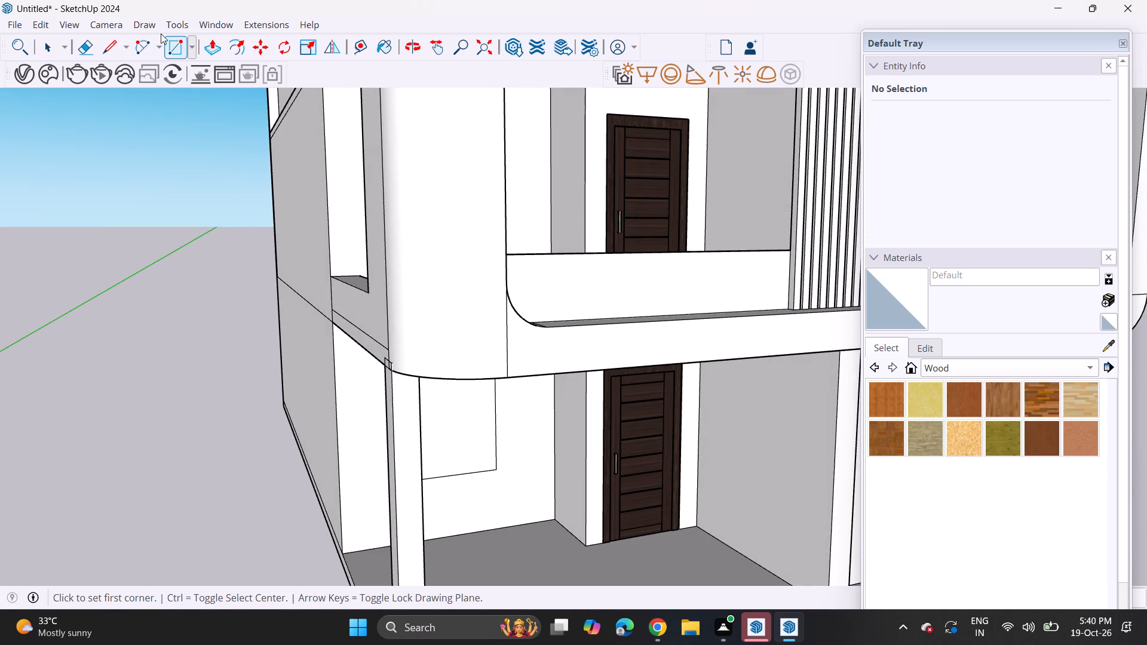
pyautogui.click(215, 52)
pyautogui.click(471, 443)
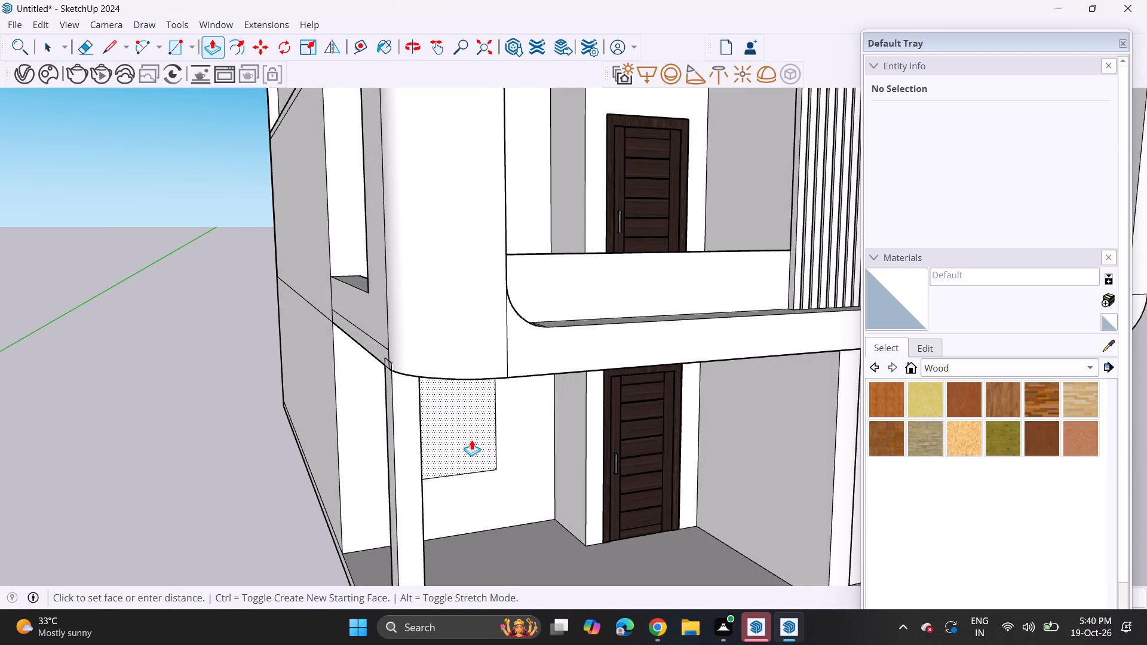
pyautogui.click(457, 422)
pyautogui.moveTo(461, 432); pyautogui.dragTo(393, 373, button='middle')
pyautogui.scroll(-2, 360, 347)
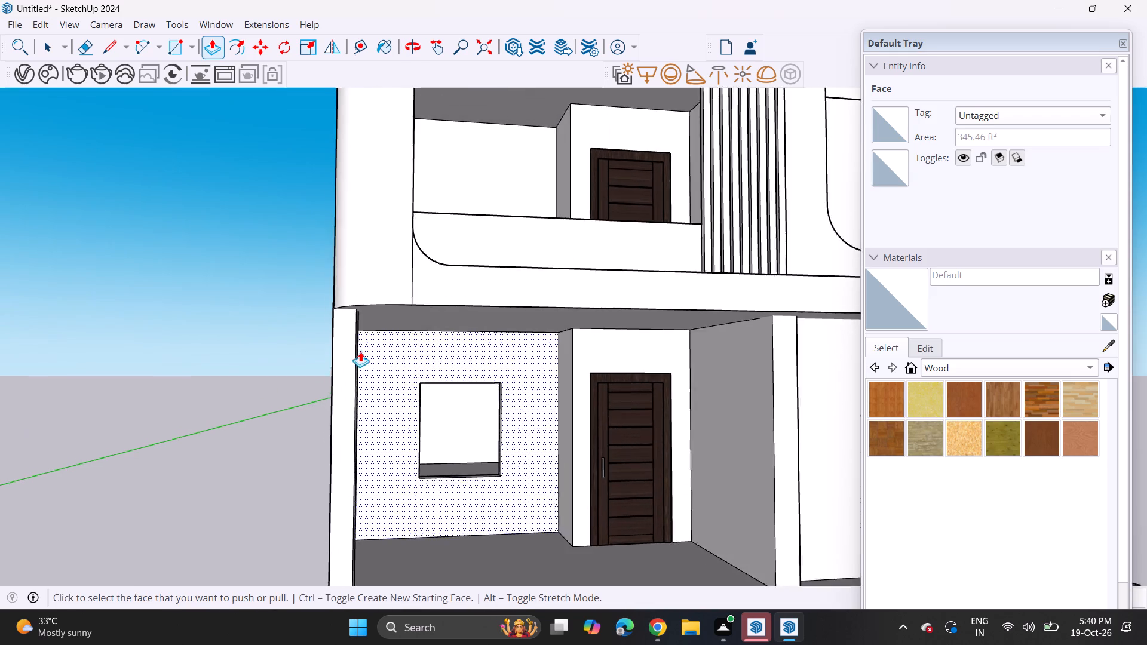
pyautogui.scroll(-1, 360, 351)
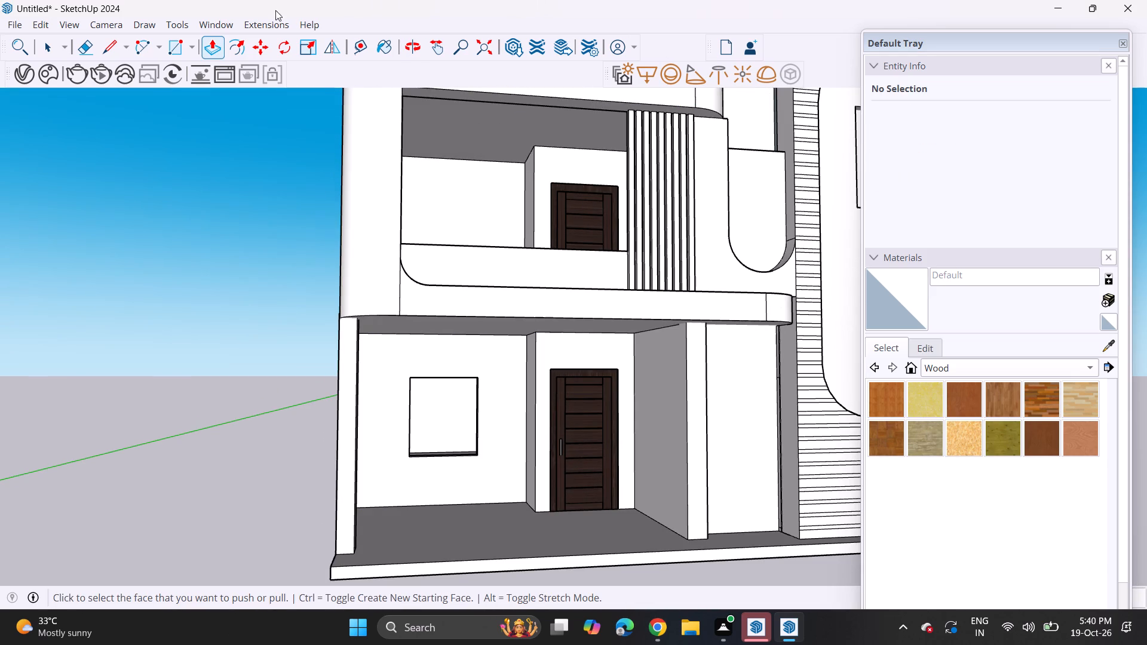
# Browse the importable models in the Downloads folder for a window that suits the porch opening.
pyautogui.click(19, 26)
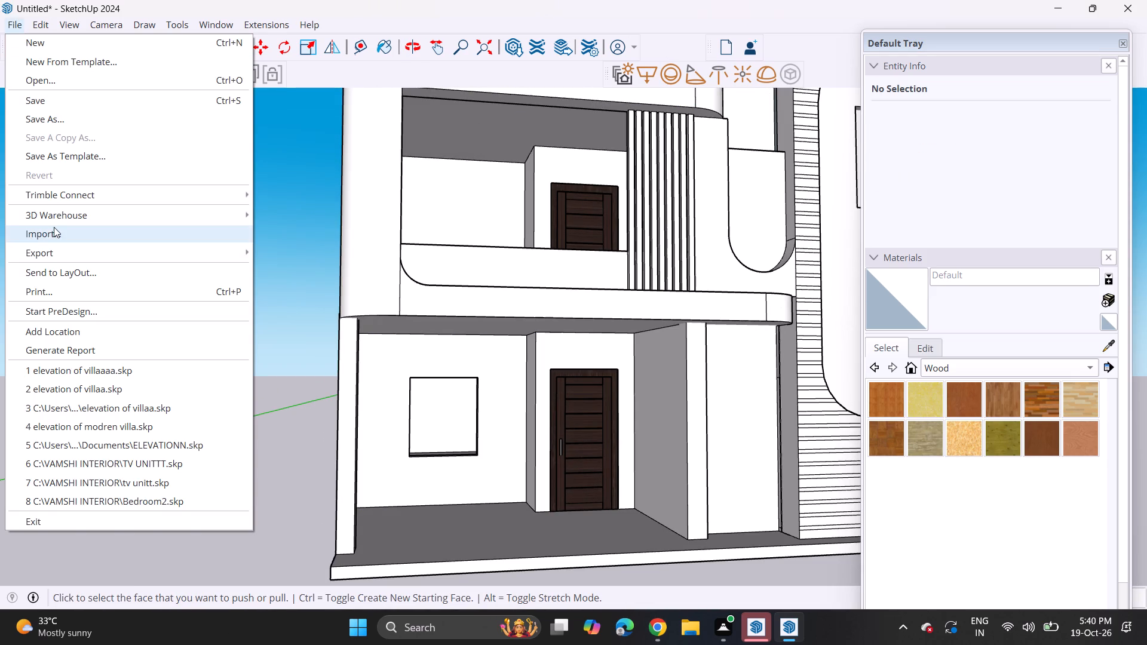
pyautogui.click(54, 227)
pyautogui.scroll(-8, 238, 194)
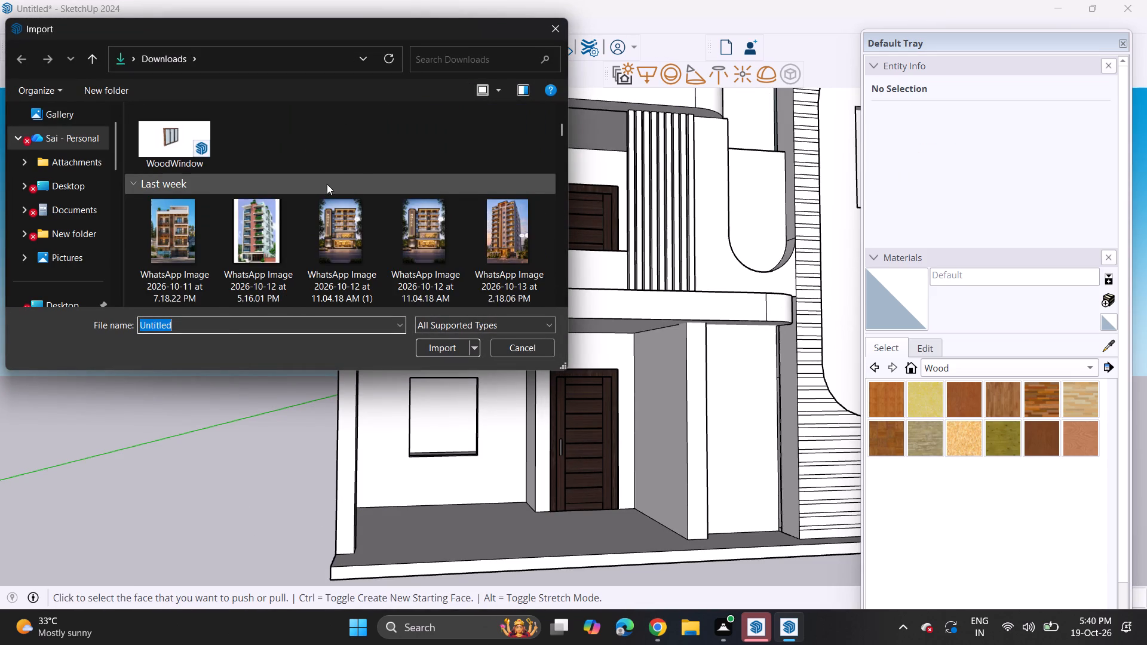
pyautogui.scroll(-12, 329, 184)
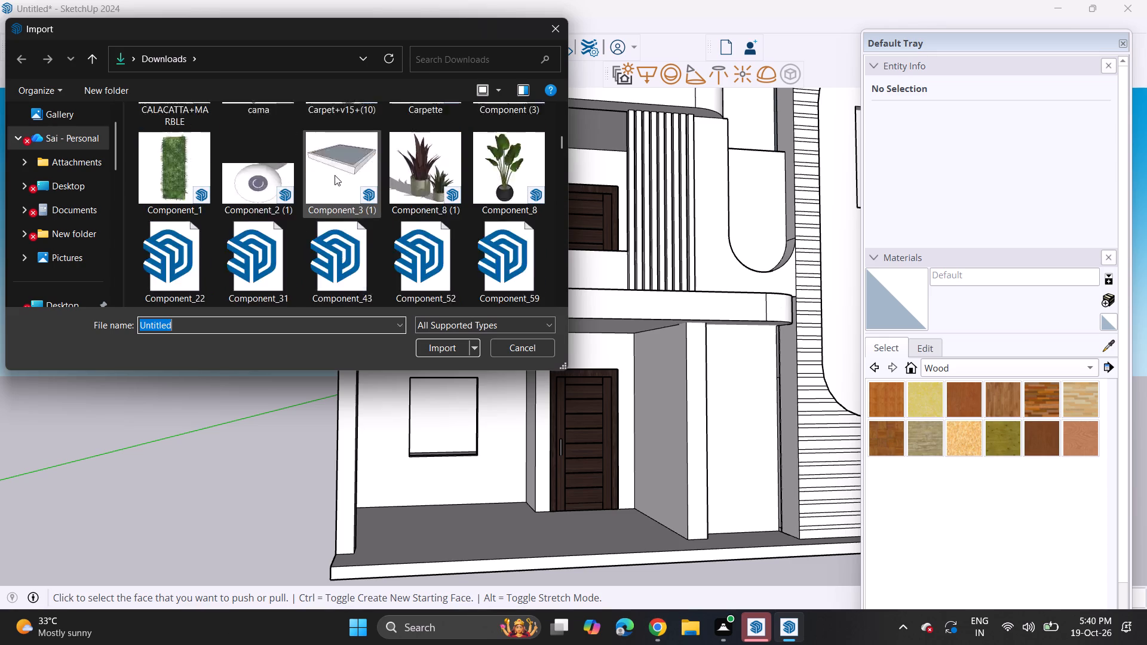
pyautogui.scroll(-5, 333, 173)
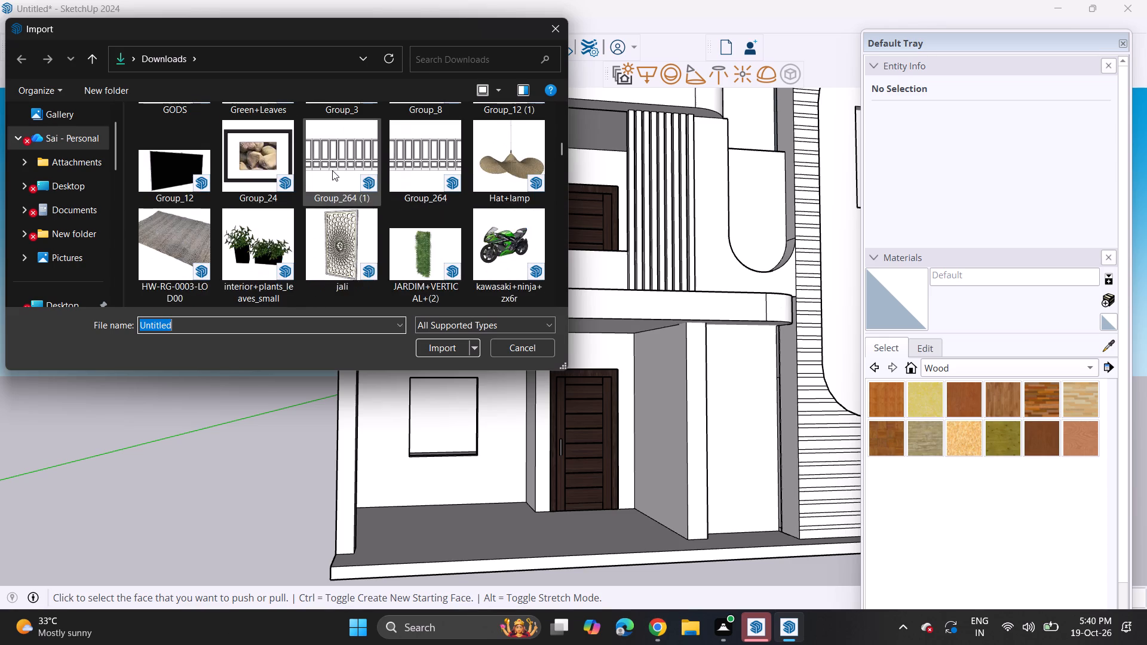
pyautogui.scroll(-5, 332, 170)
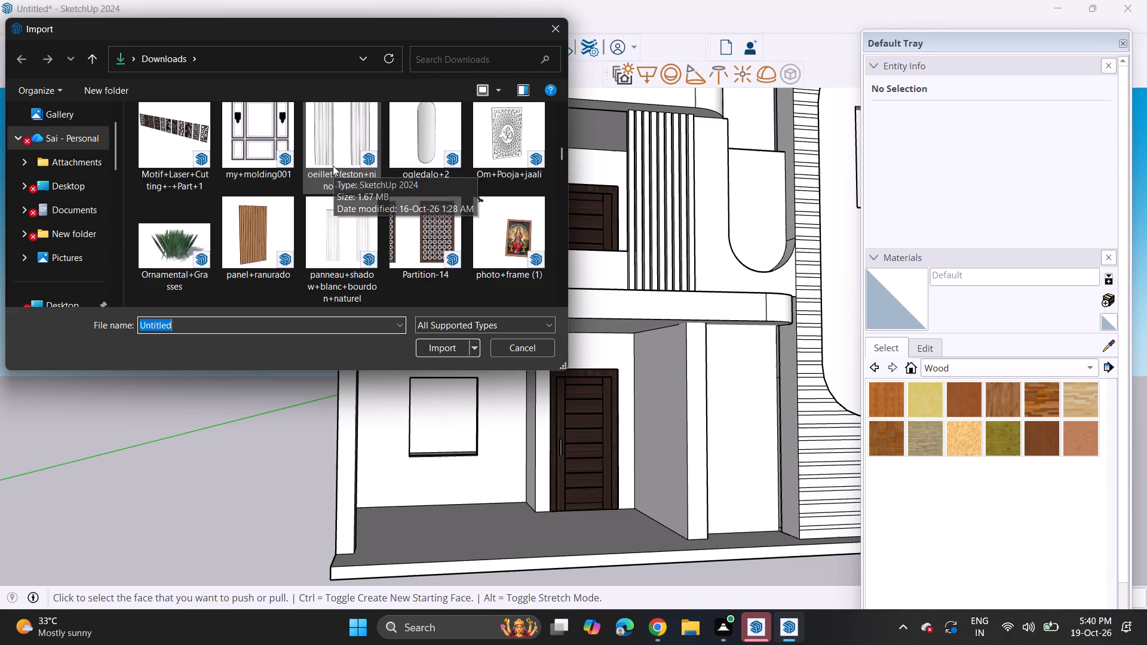
pyautogui.scroll(-5, 327, 165)
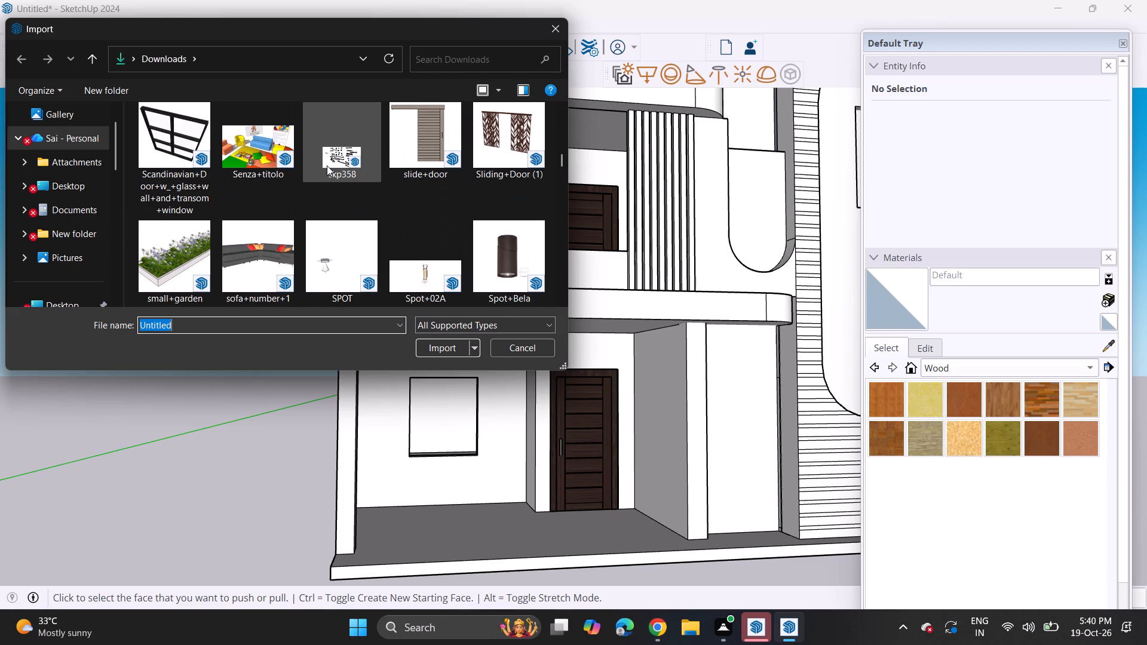
pyautogui.scroll(-6, 327, 165)
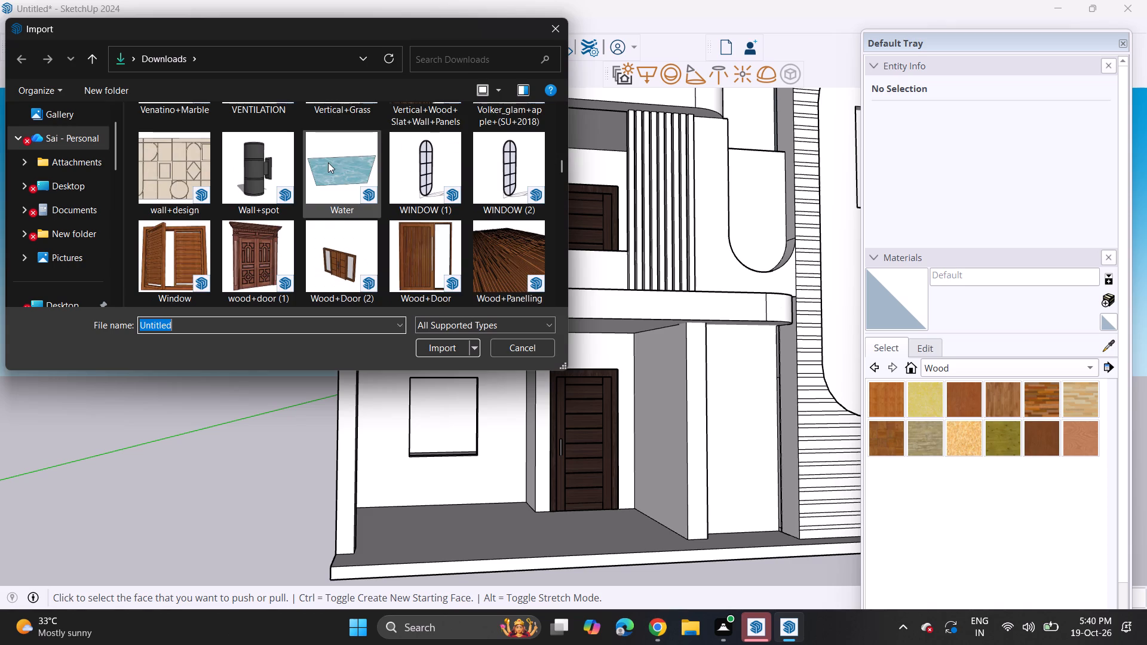
pyautogui.scroll(-8, 328, 162)
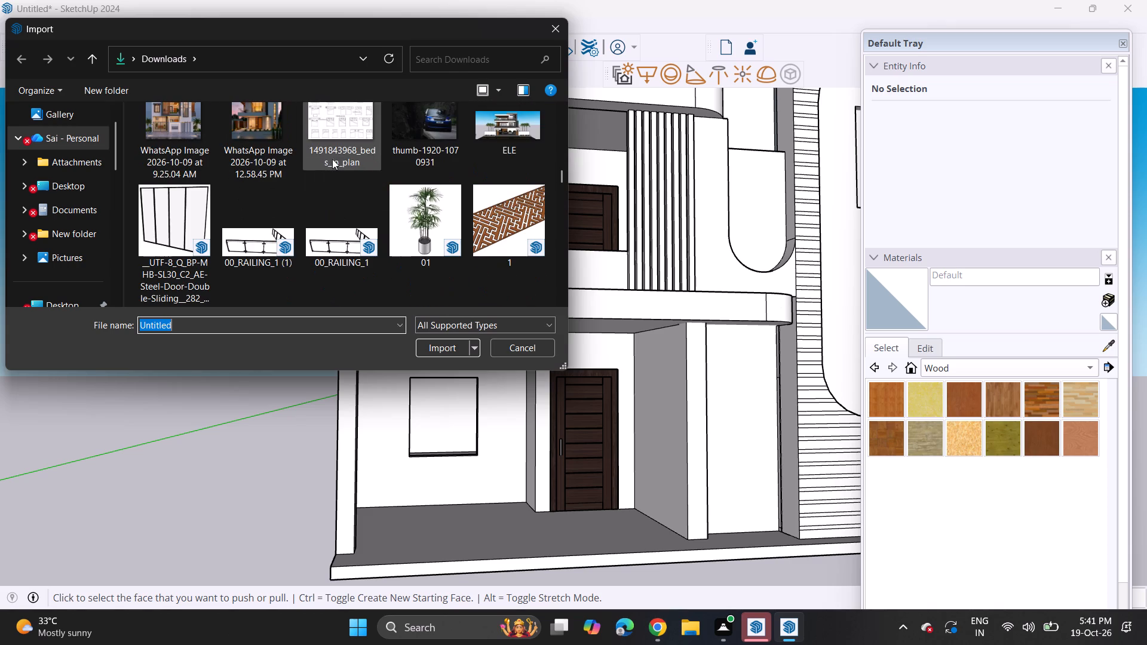
pyautogui.scroll(-3, 342, 209)
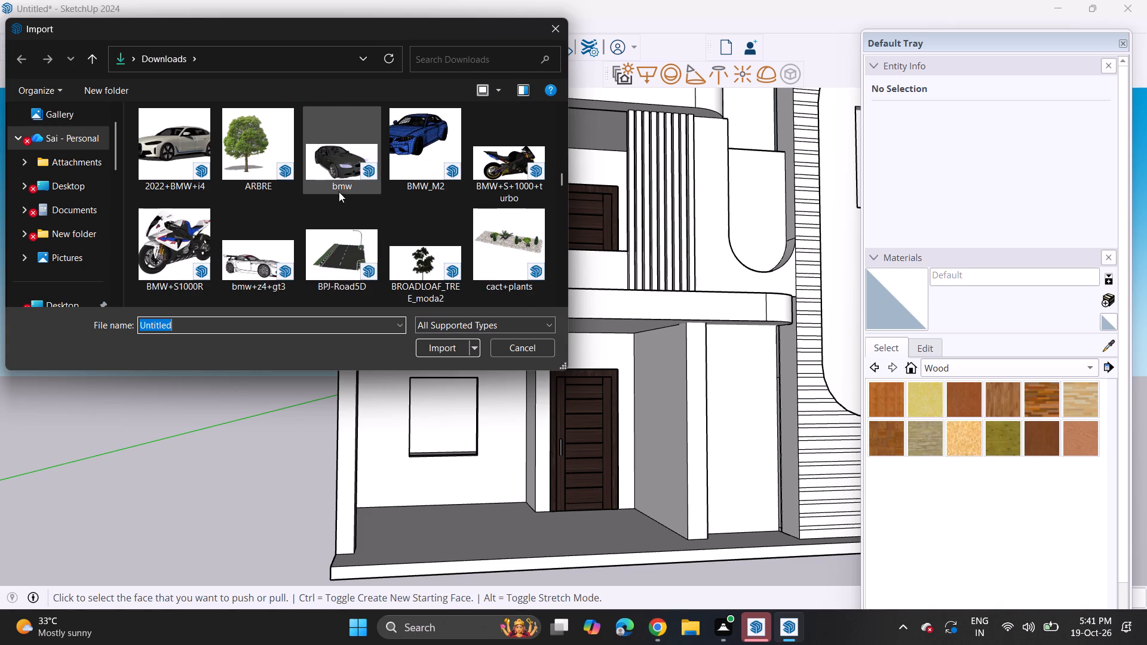
pyautogui.scroll(-6, 336, 183)
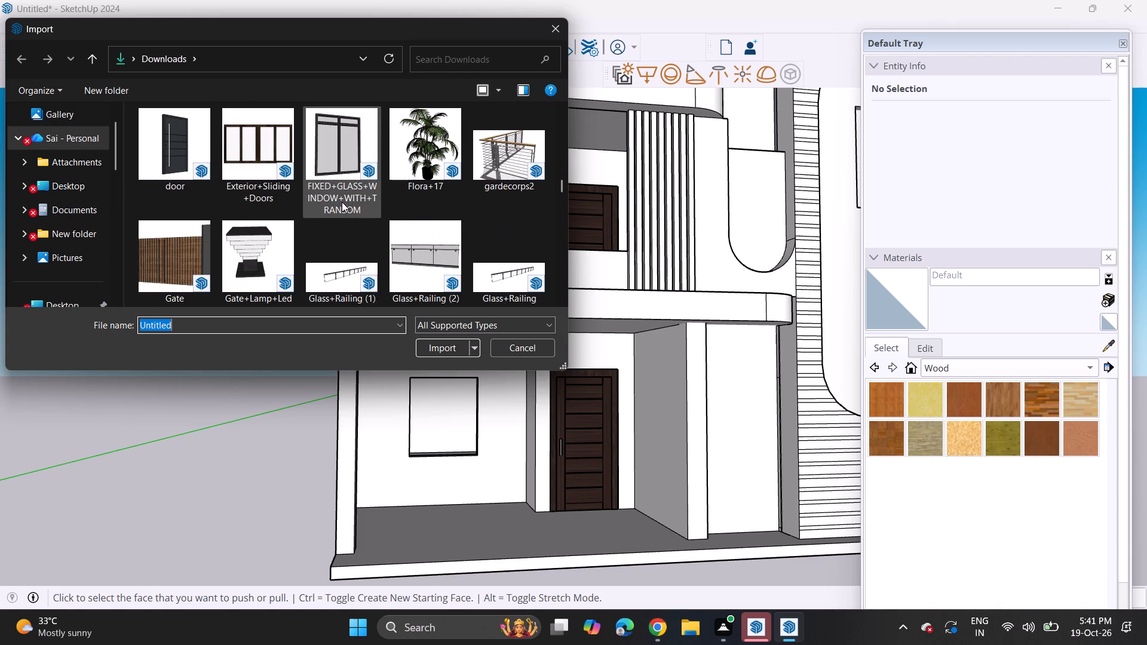
pyautogui.scroll(-3, 344, 206)
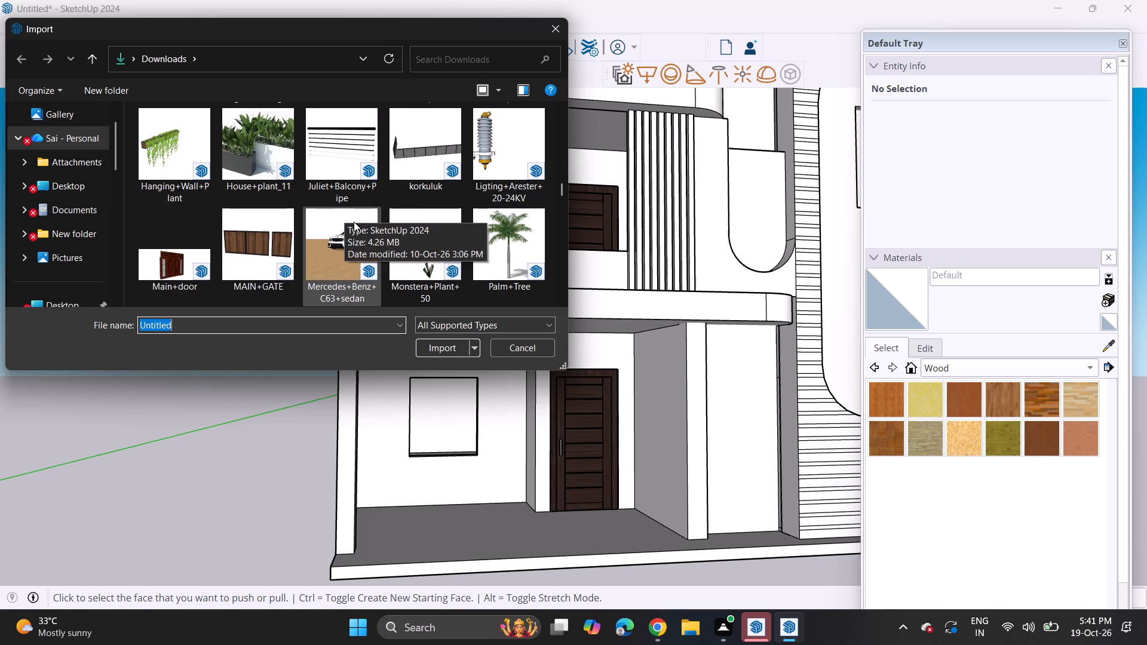
pyautogui.scroll(-4, 355, 220)
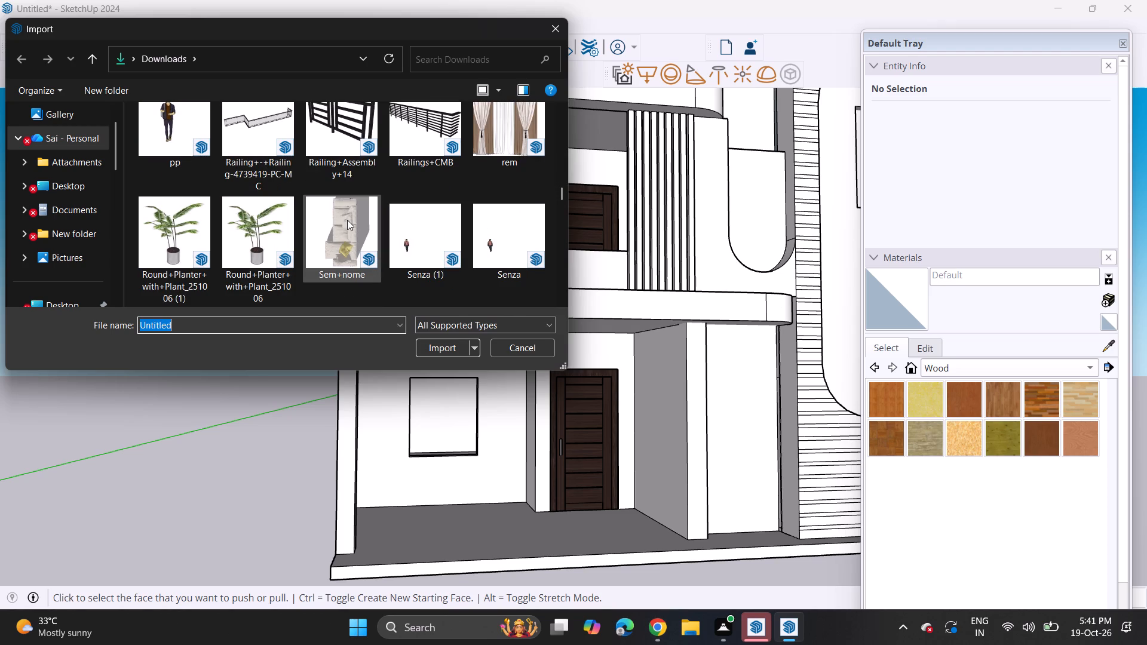
pyautogui.scroll(-4, 345, 220)
pyautogui.scroll(4, 347, 221)
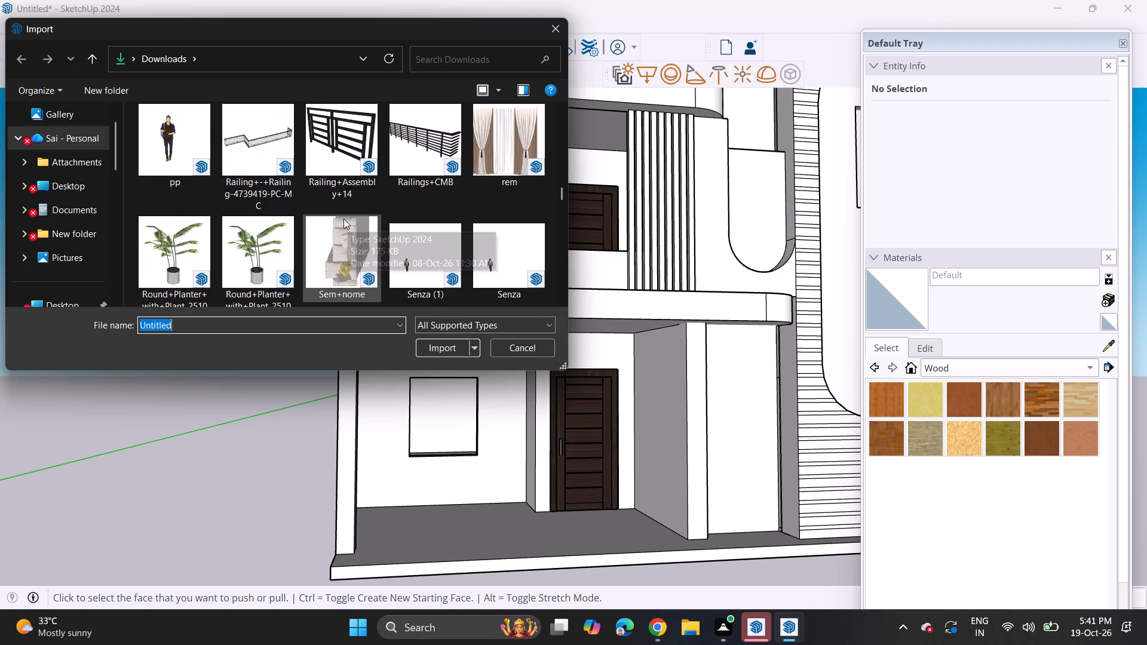
pyautogui.scroll(15, 345, 220)
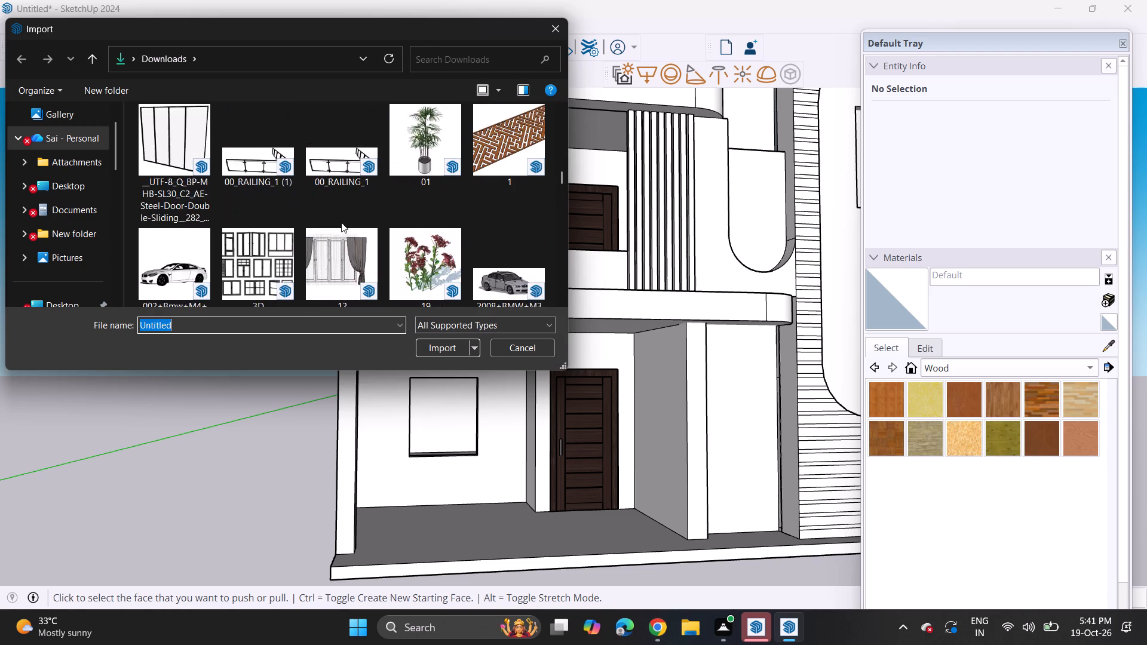
pyautogui.scroll(9, 341, 222)
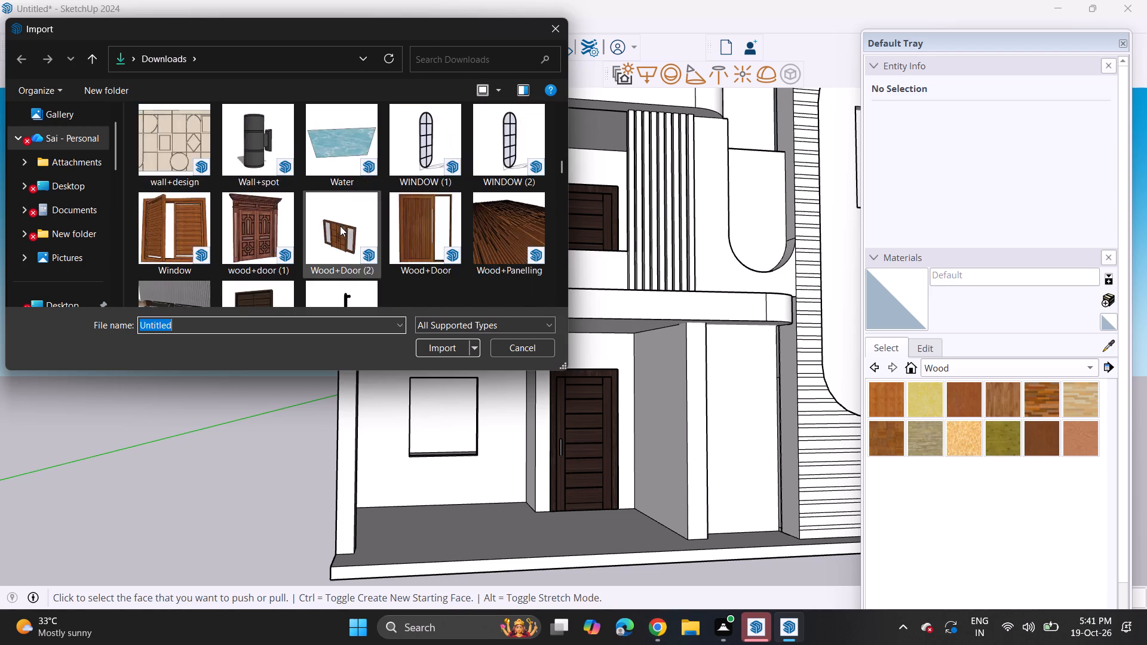
pyautogui.scroll(4, 340, 226)
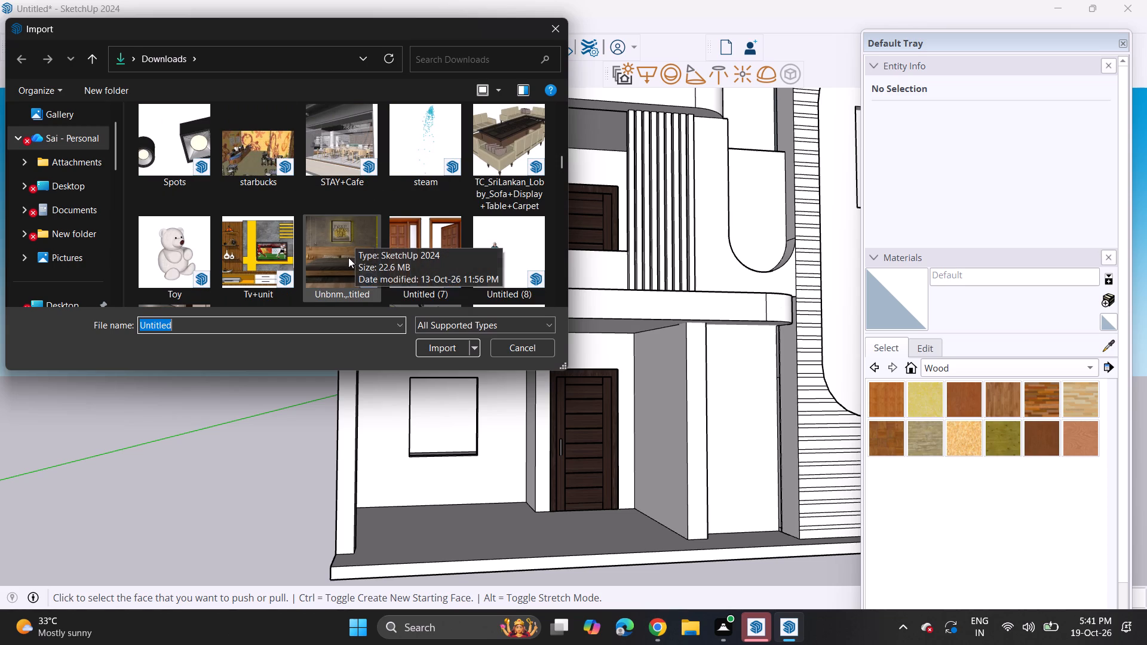
pyautogui.scroll(5, 350, 265)
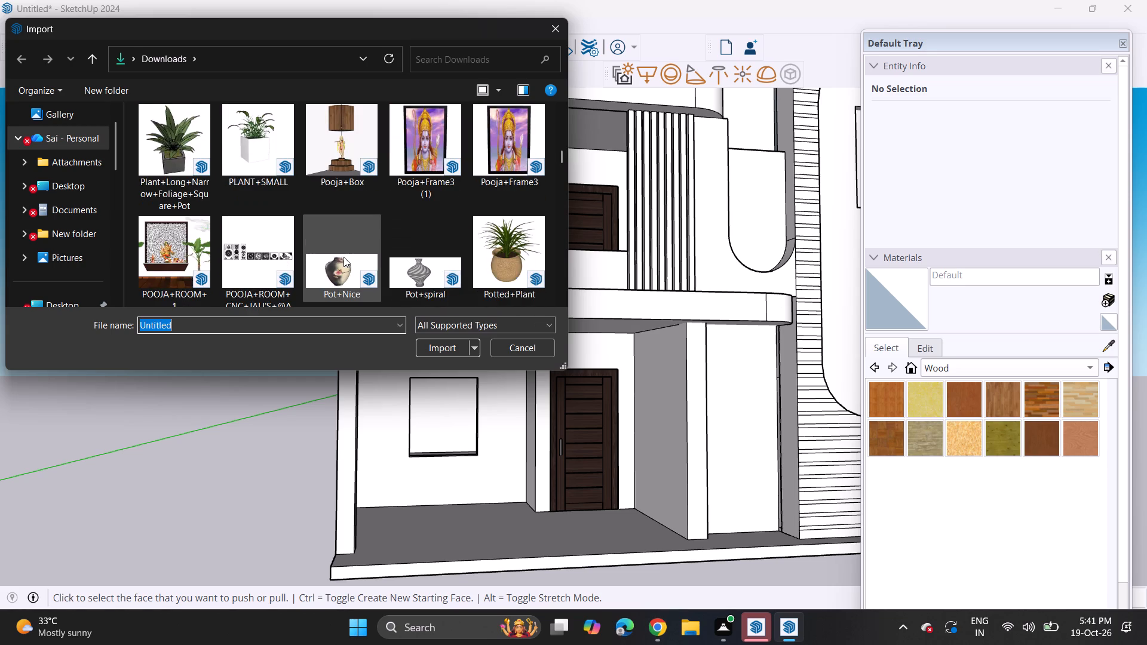
pyautogui.scroll(5, 344, 257)
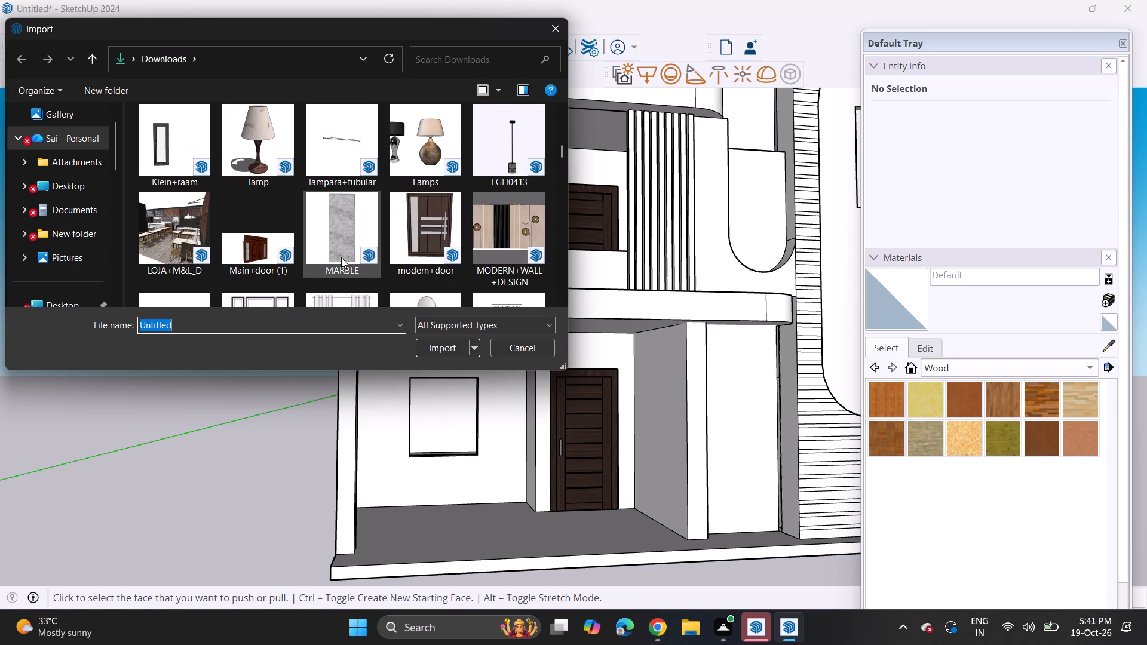
pyautogui.scroll(8, 341, 257)
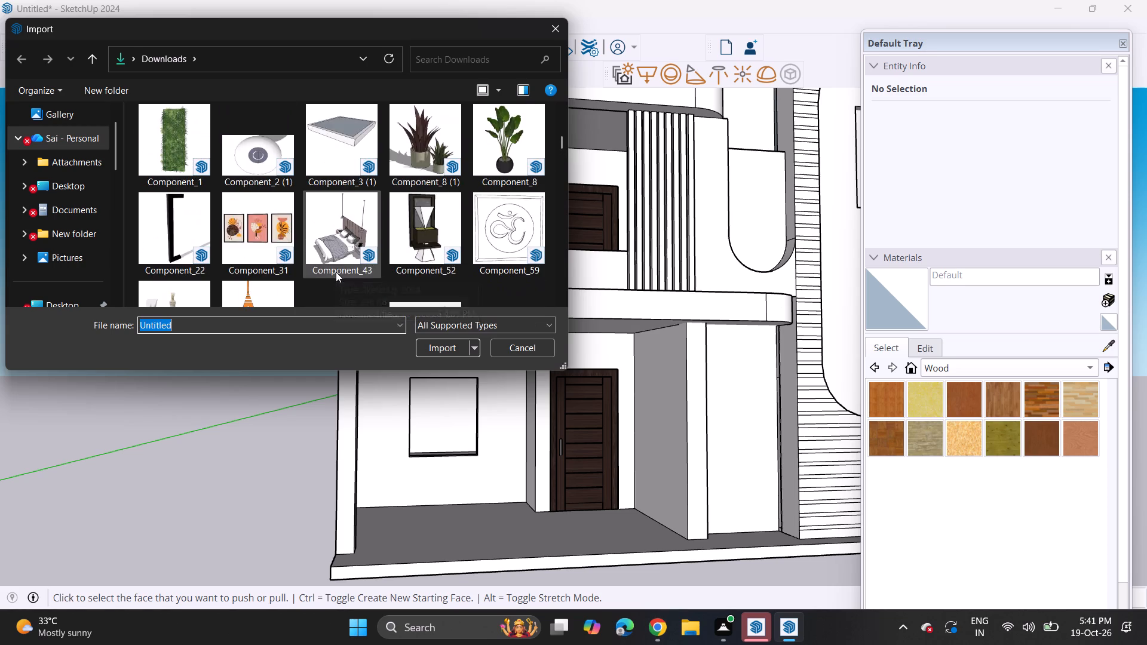
# Import the Group_3 two-pane wooden-framed window and place it on the ground beside the house.
pyautogui.scroll(-4, 336, 270)
pyautogui.click(338, 241)
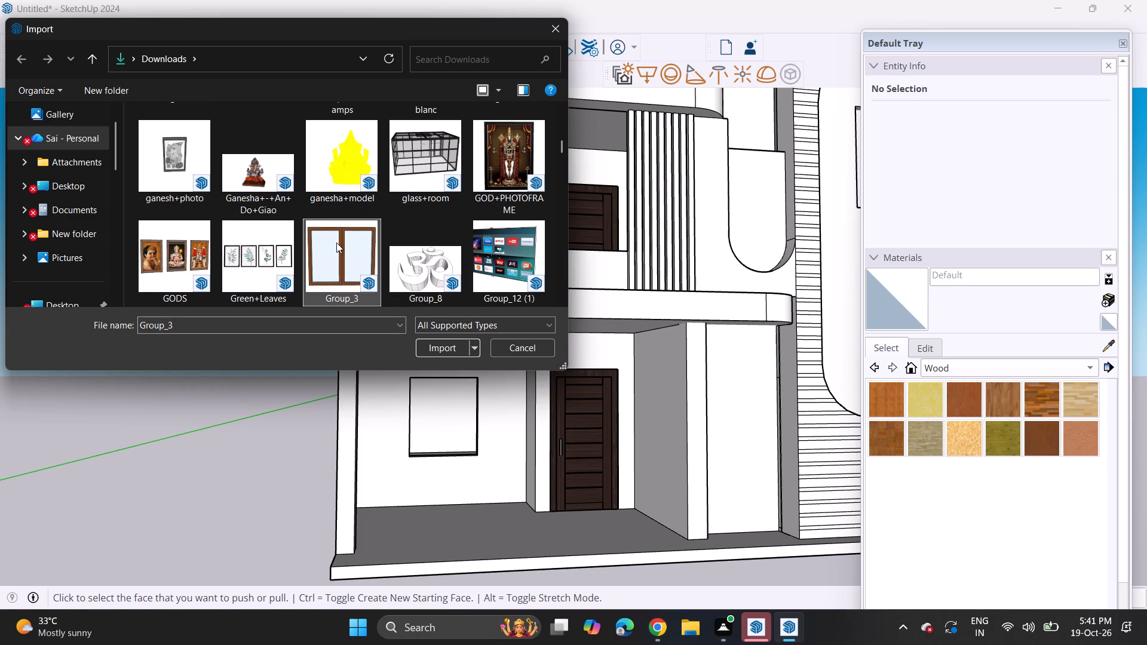
pyautogui.click(435, 355)
pyautogui.scroll(-5, 216, 515)
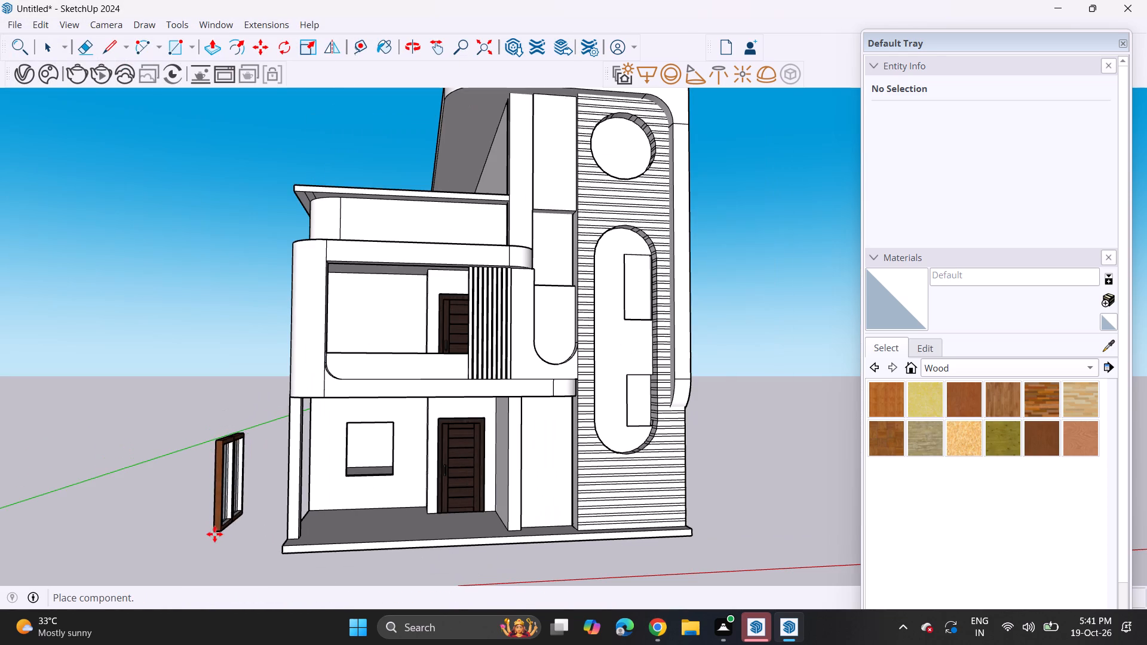
pyautogui.click(213, 535)
# Rotate the imported window about the vertical axis so it is parallel to the house's front facade.
pyautogui.click(286, 50)
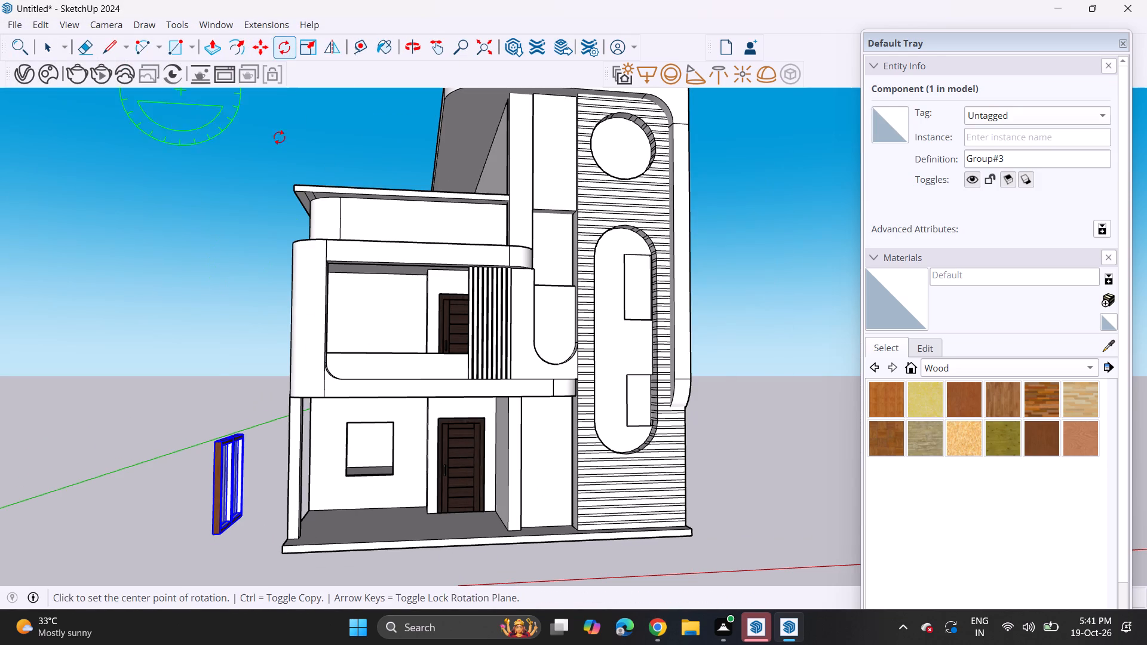
pyautogui.moveTo(232, 523); pyautogui.dragTo(242, 579, button='middle')
pyautogui.click(214, 564)
pyautogui.click(238, 565)
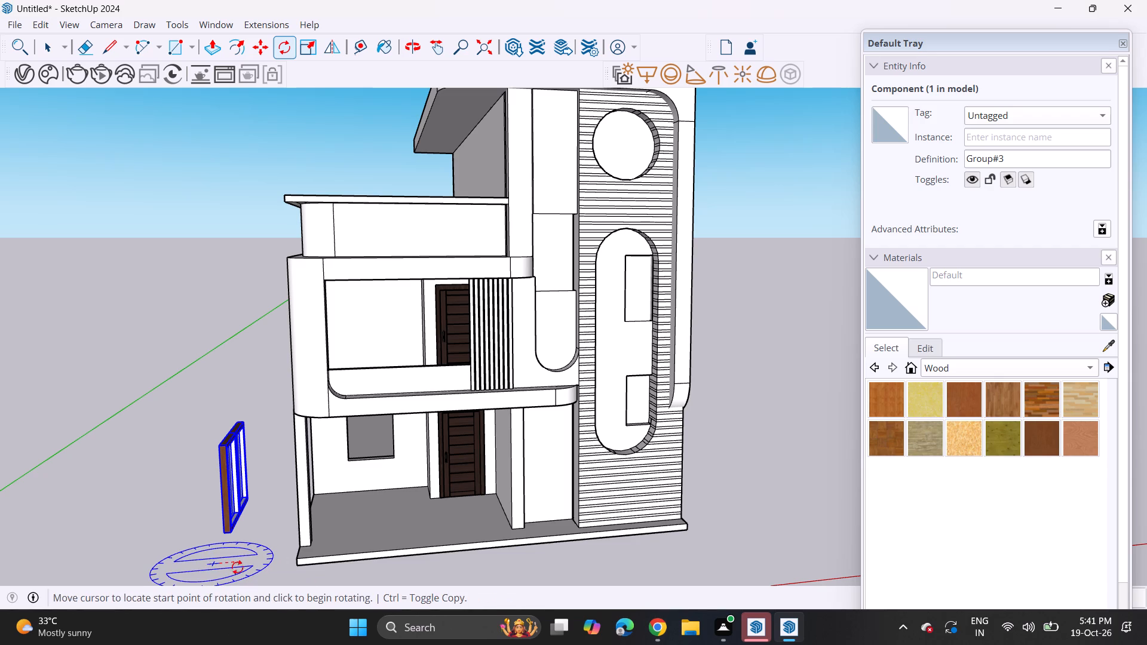
pyautogui.click(210, 575)
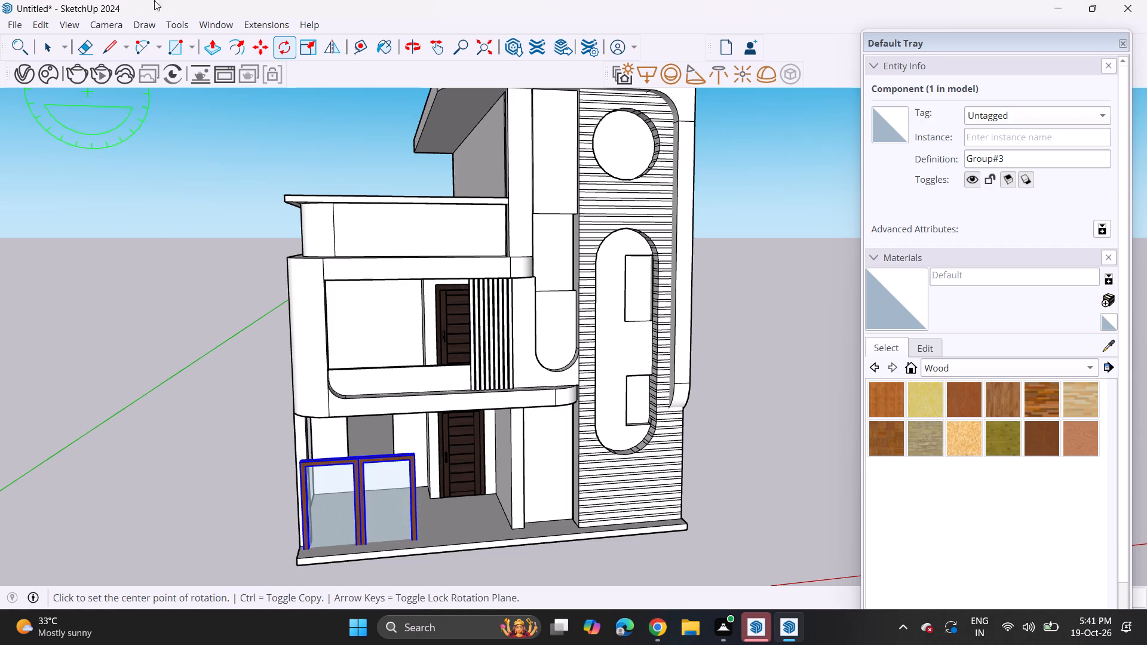
# Move the window by its upper corner onto the matching upper corner of the opening in the ground-floor porch's back wall.
pyautogui.click(265, 47)
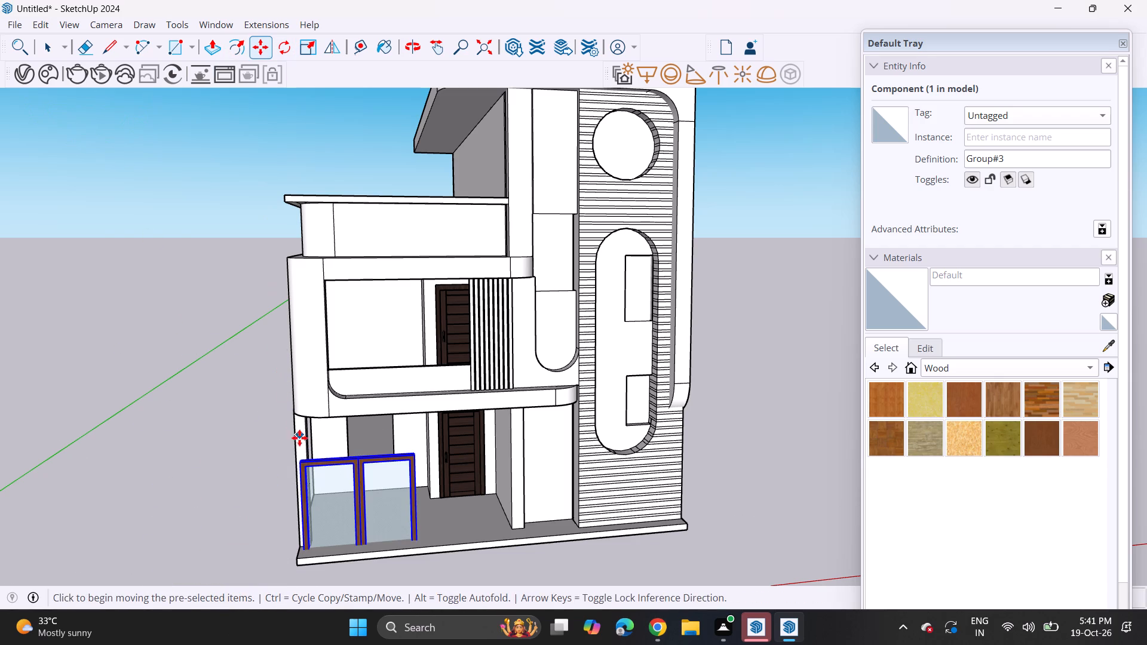
pyautogui.click(298, 466)
pyautogui.moveTo(332, 458); pyautogui.dragTo(458, 381, button='middle')
pyautogui.scroll(5, 376, 450)
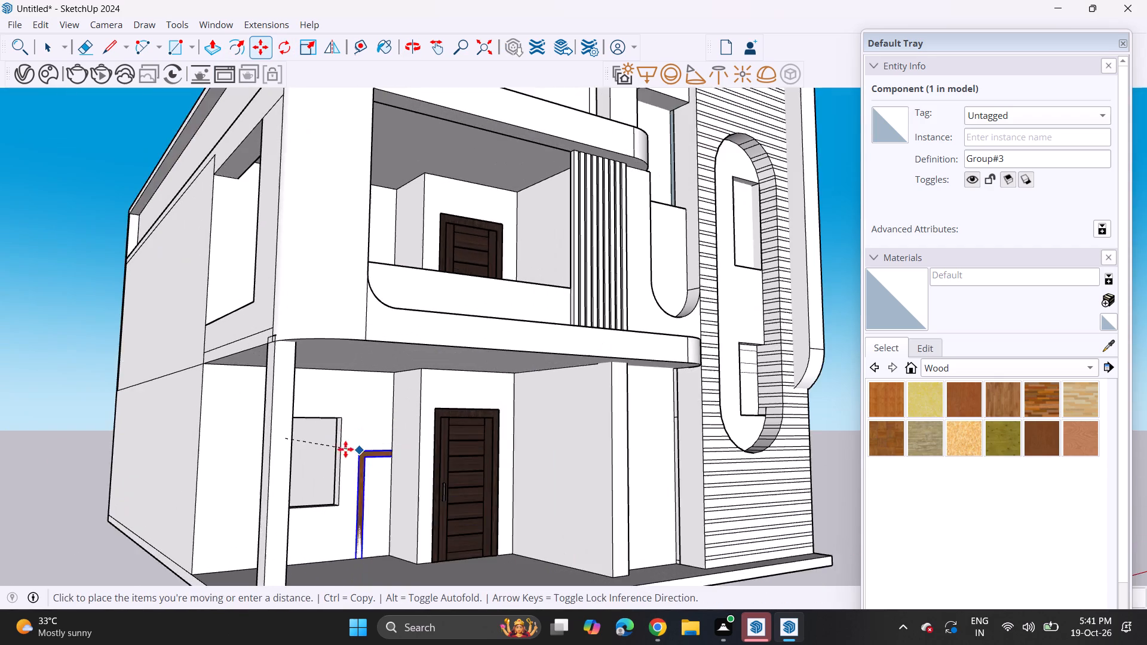
pyautogui.scroll(3, 326, 428)
pyautogui.moveTo(296, 426); pyautogui.dragTo(253, 451, button='middle')
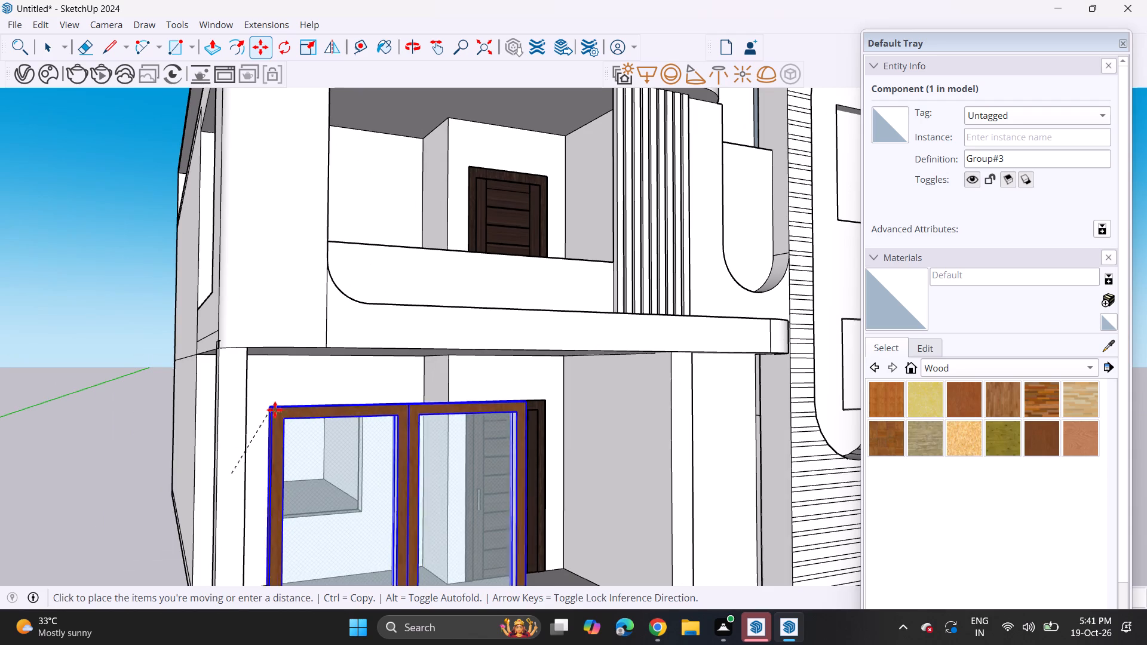
pyautogui.moveTo(295, 412); pyautogui.dragTo(552, 426, button='middle')
pyautogui.click(234, 447)
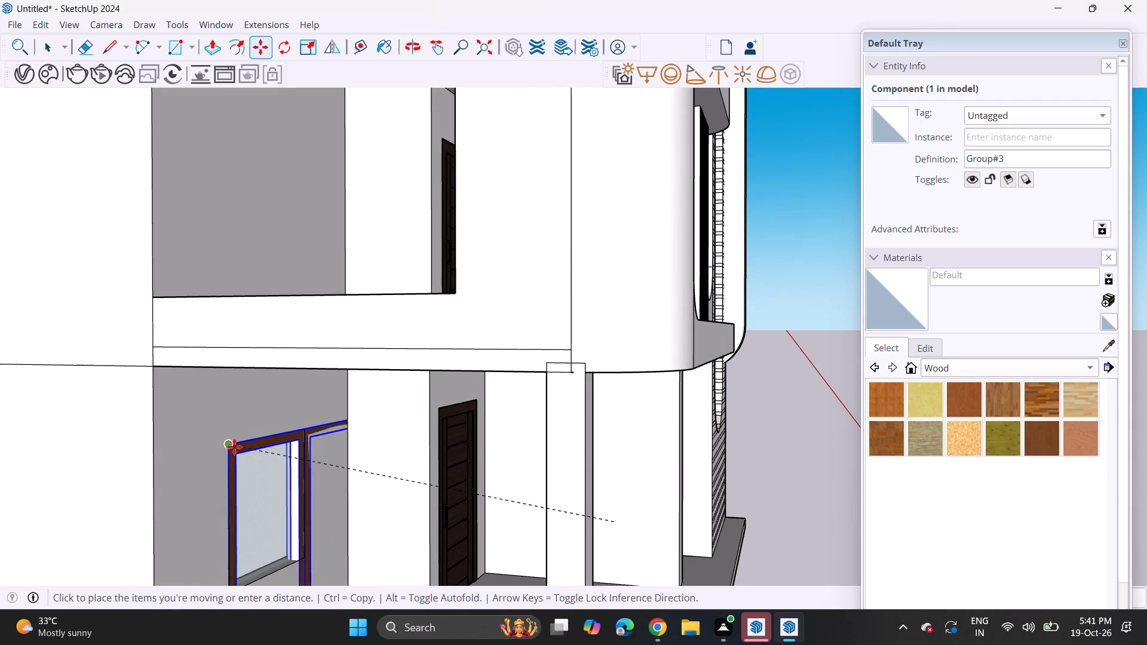
pyautogui.moveTo(352, 473); pyautogui.dragTo(75, 435, button='middle')
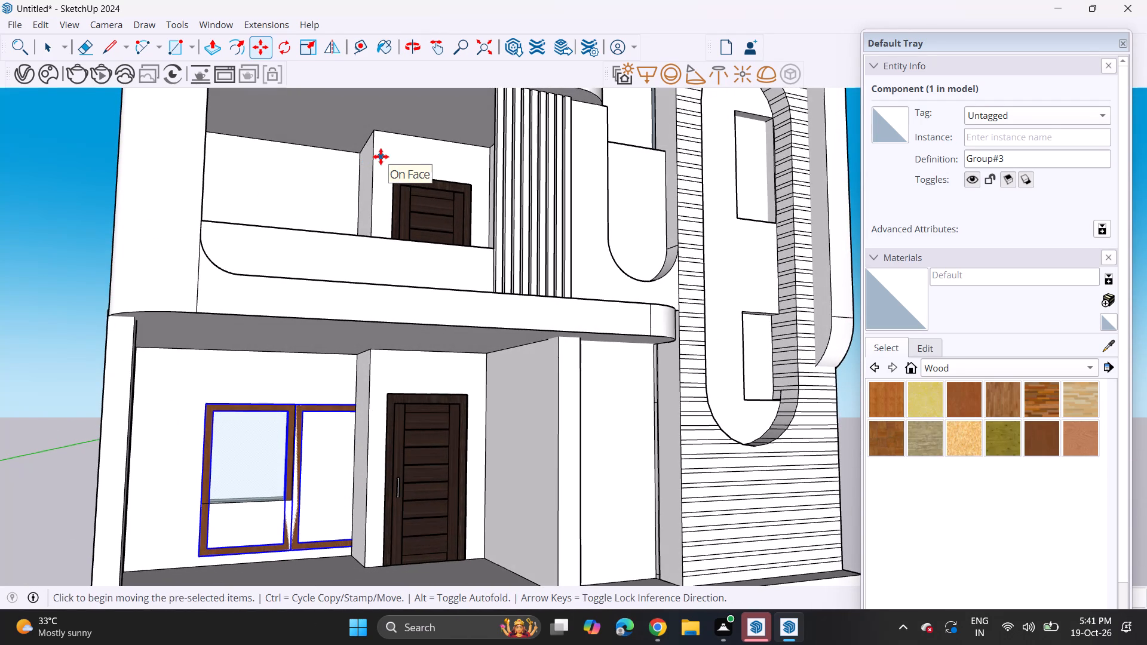
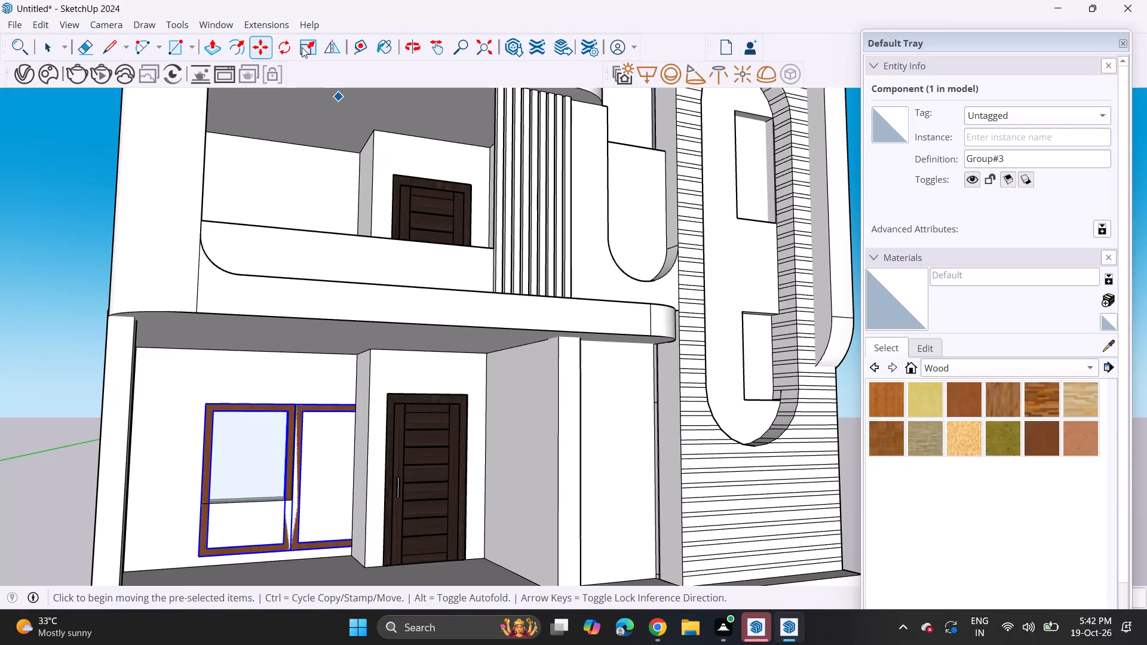
# Scale the imported window down uniformly from its lower corner to about the width of the porch wall opening.
pyautogui.click(309, 44)
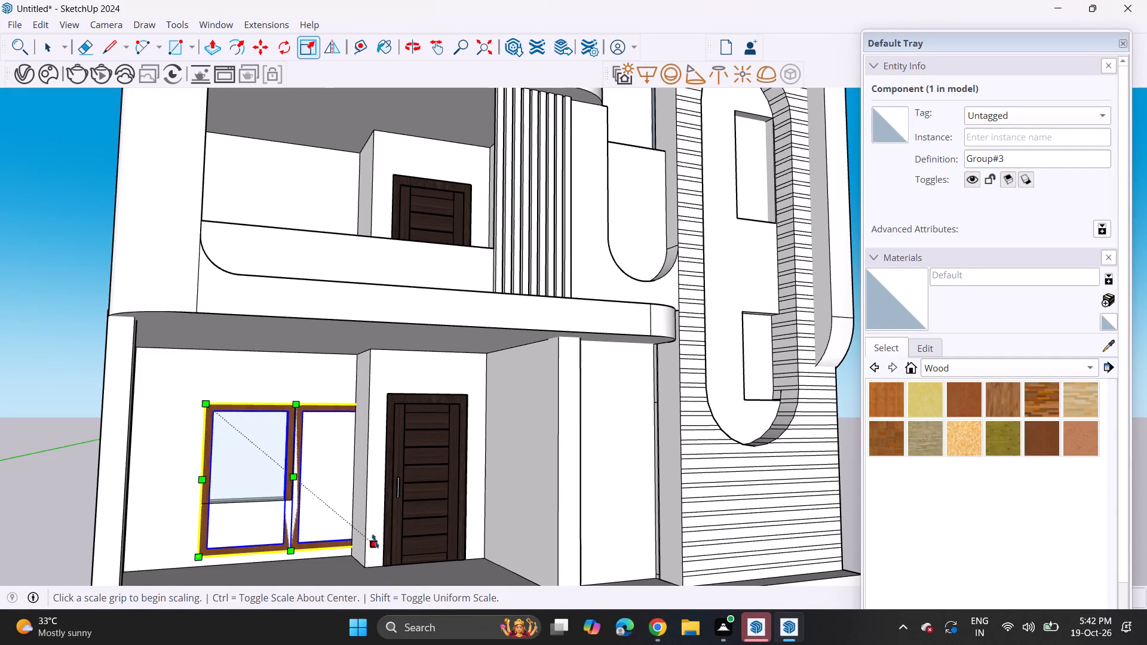
pyautogui.click(375, 542)
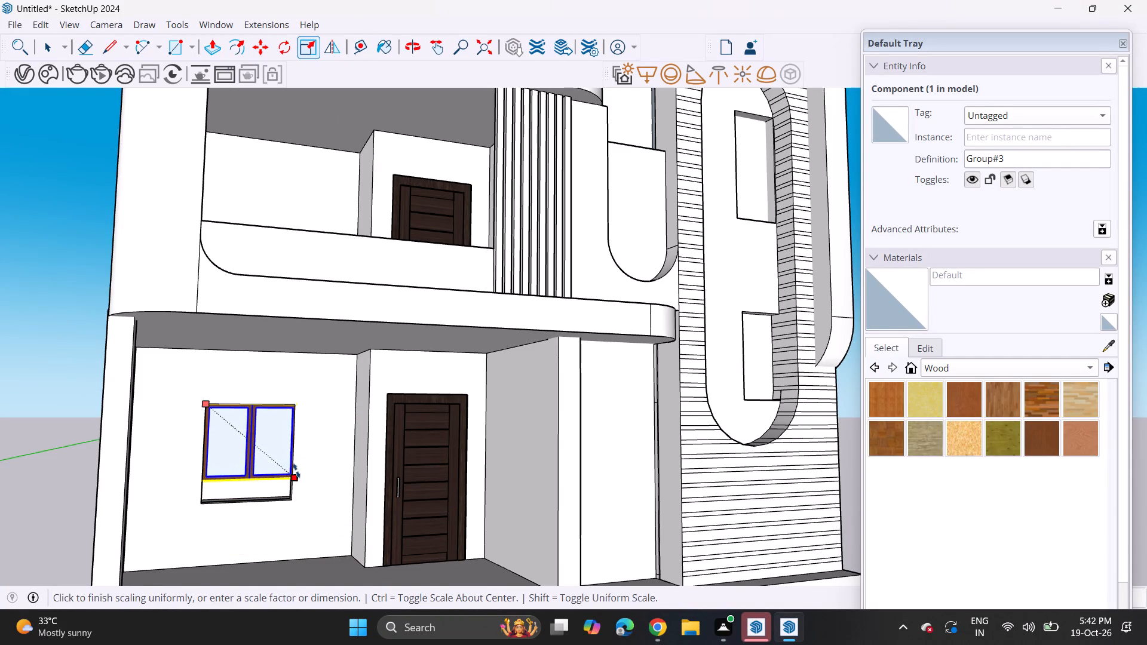
pyautogui.click(295, 469)
# Stretch the window's height downward so its bottom edge meets the bottom of the opening, and deselect it.
pyautogui.scroll(5, 263, 474)
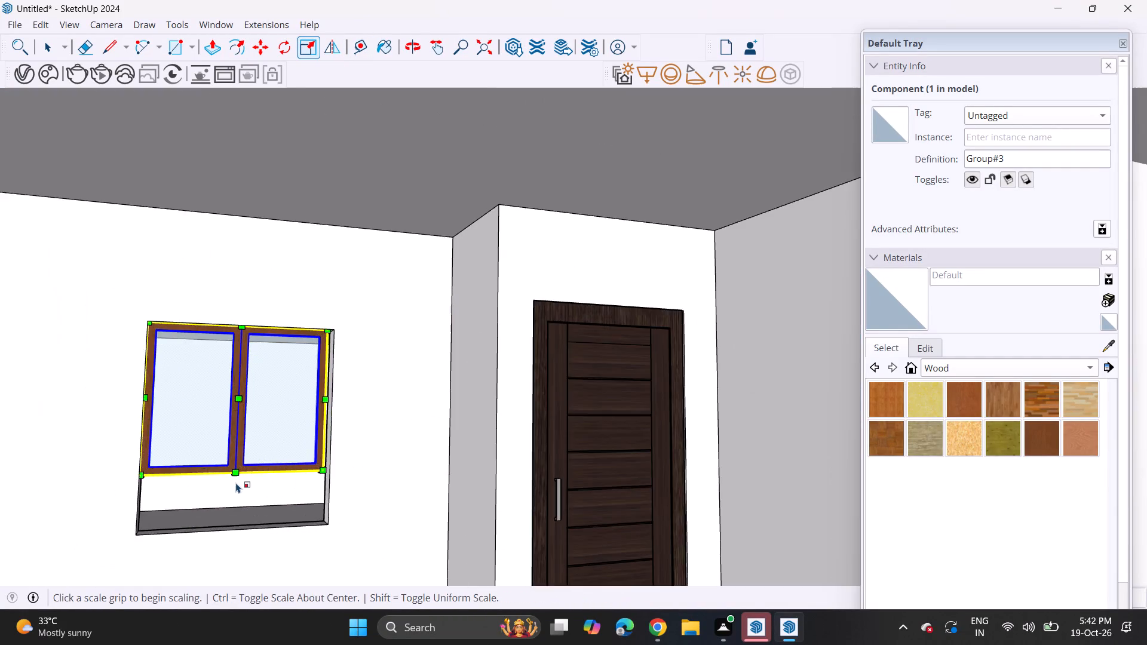
pyautogui.moveTo(236, 483); pyautogui.dragTo(385, 464, button='middle')
pyautogui.scroll(1, 236, 483)
pyautogui.scroll(4, 560, 444)
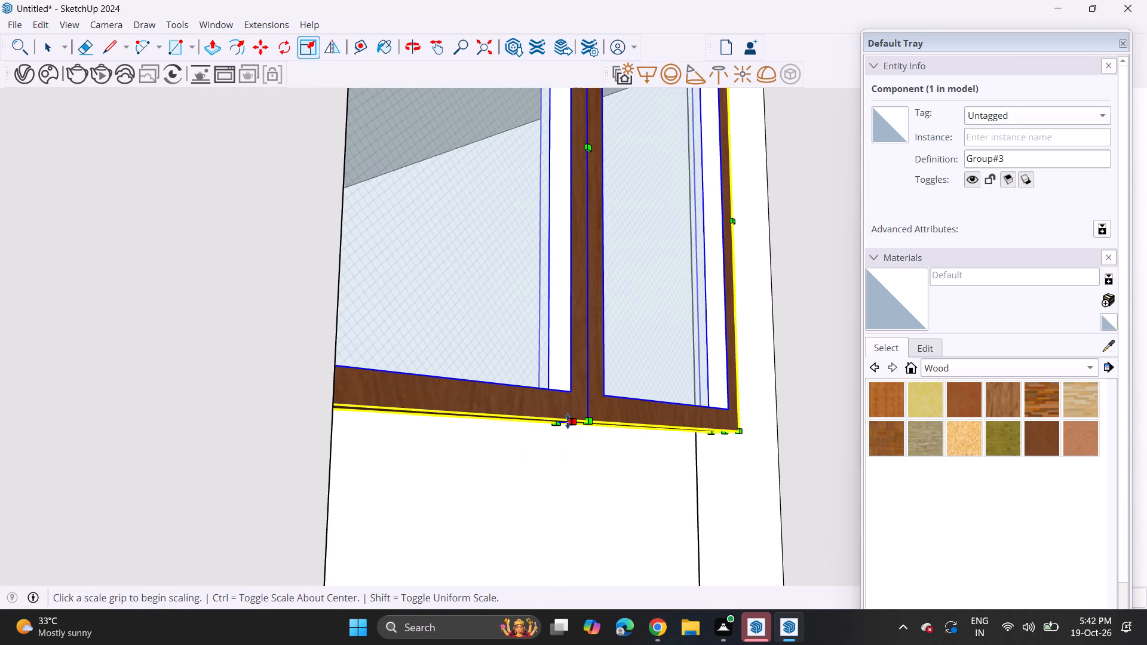
pyautogui.click(568, 421)
pyautogui.scroll(-7, 563, 526)
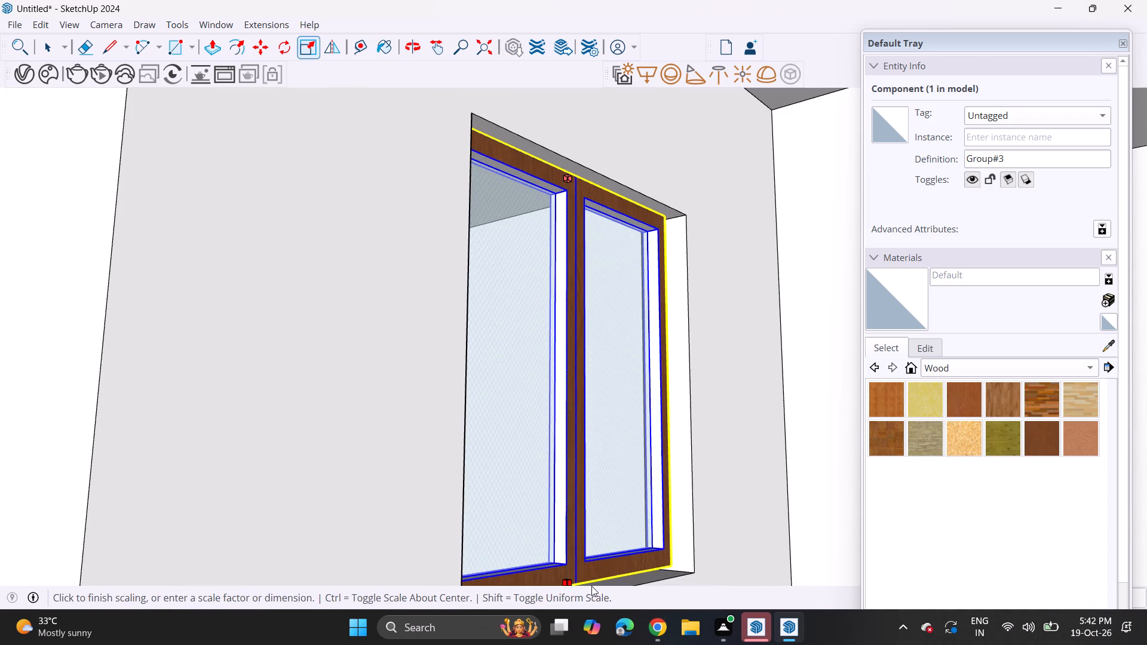
pyautogui.keyDown('shift'); pyautogui.moveTo(623, 565); pyautogui.dragTo(601, 542, button='middle'); pyautogui.keyUp('shift')
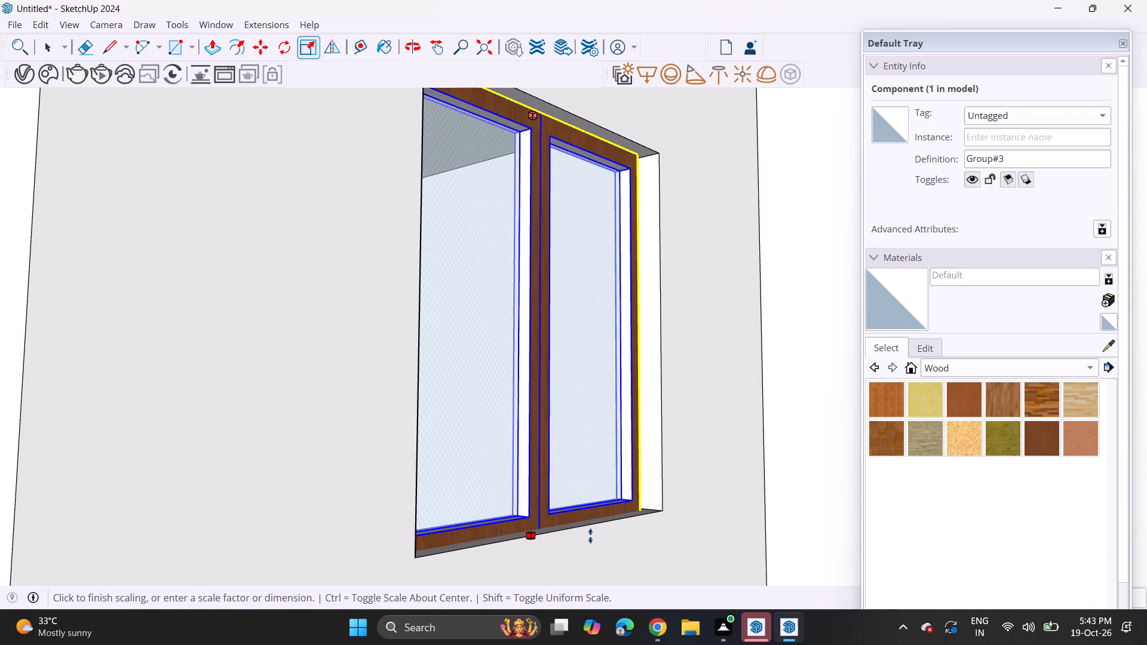
pyautogui.click(592, 523)
pyautogui.moveTo(625, 437); pyautogui.dragTo(430, 498, button='middle')
pyautogui.scroll(1, 430, 498)
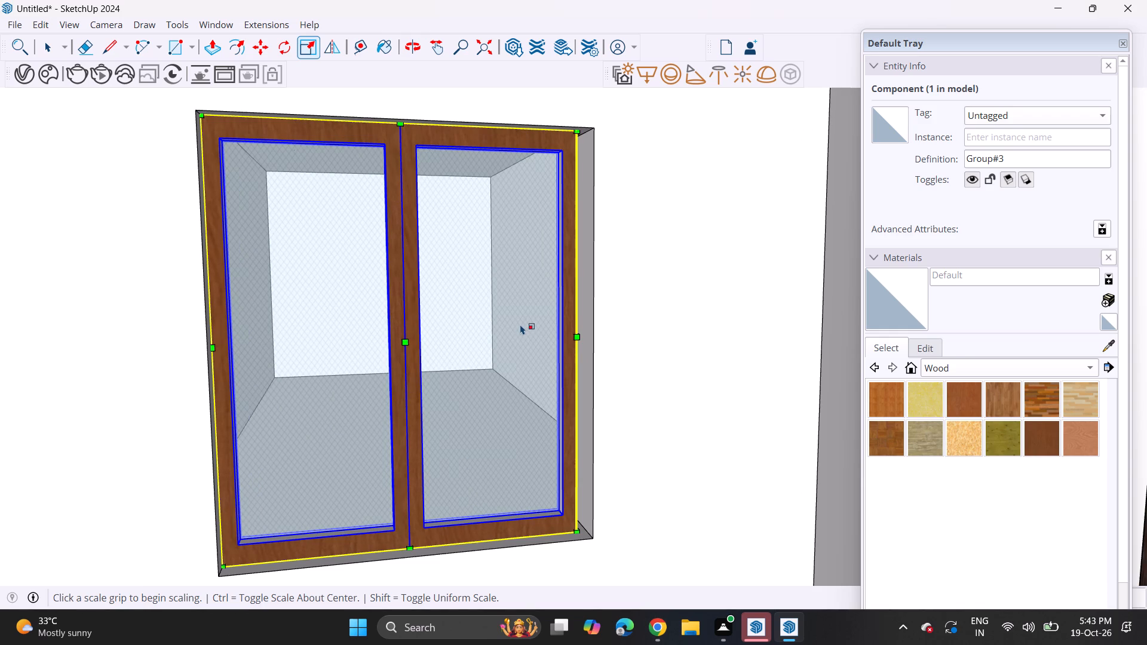
pyautogui.scroll(-5, 521, 324)
pyautogui.press('space')
pyautogui.click(103, 270)
# Widen the window sideways until its frame reaches the opening's side edge nearest the door, and deselect it.
pyautogui.moveTo(405, 209); pyautogui.dragTo(291, 198, button='middle')
pyautogui.scroll(4, 374, 219)
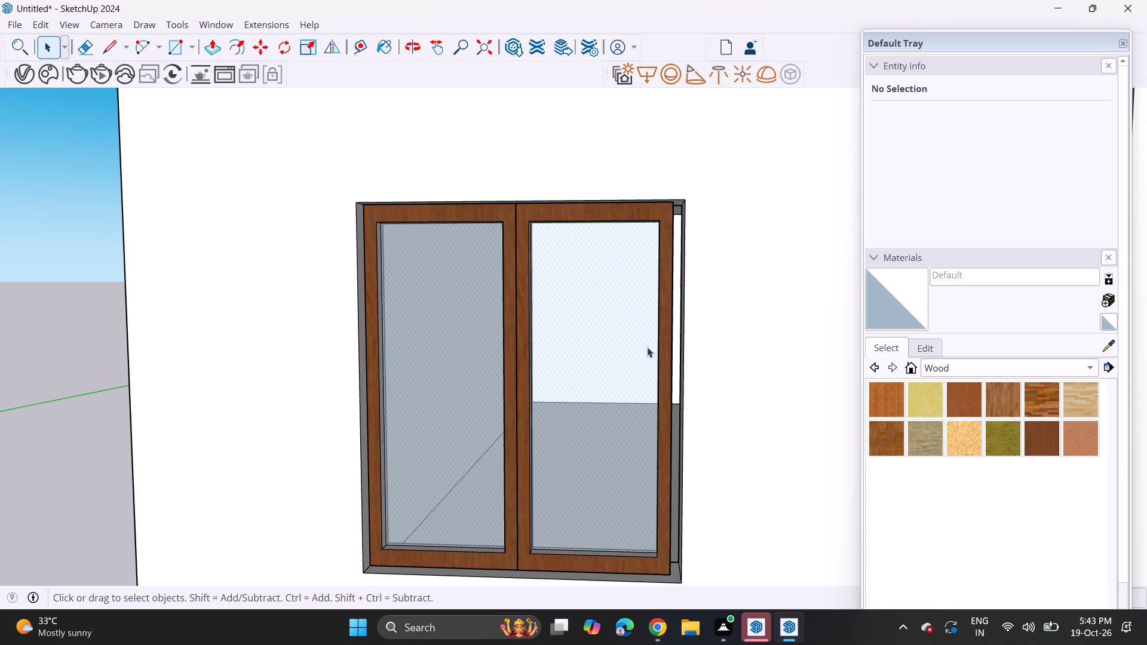
pyautogui.scroll(5, 686, 402)
pyautogui.click(665, 405)
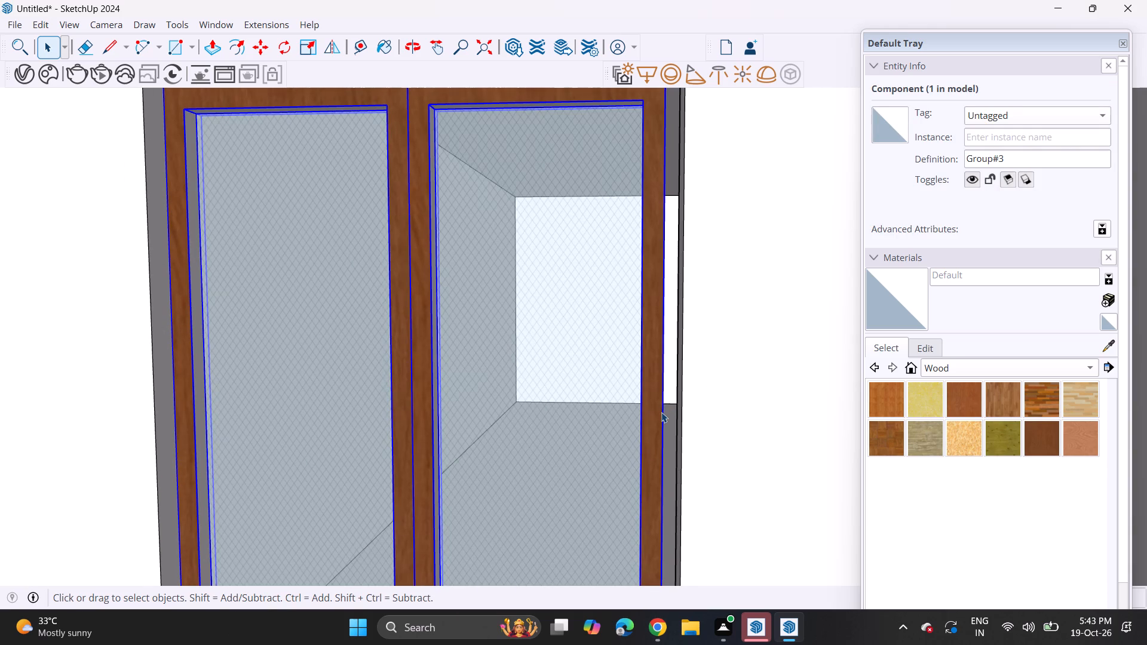
pyautogui.click(300, 44)
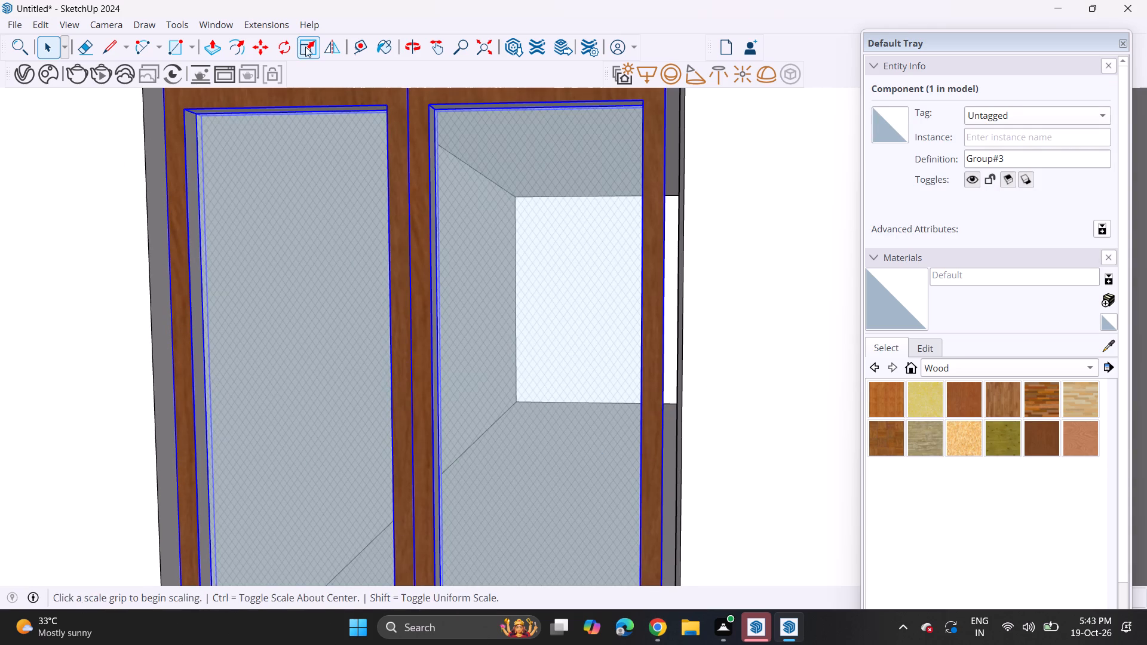
pyautogui.moveTo(576, 420); pyautogui.dragTo(486, 474, button='middle')
pyautogui.scroll(5, 613, 419)
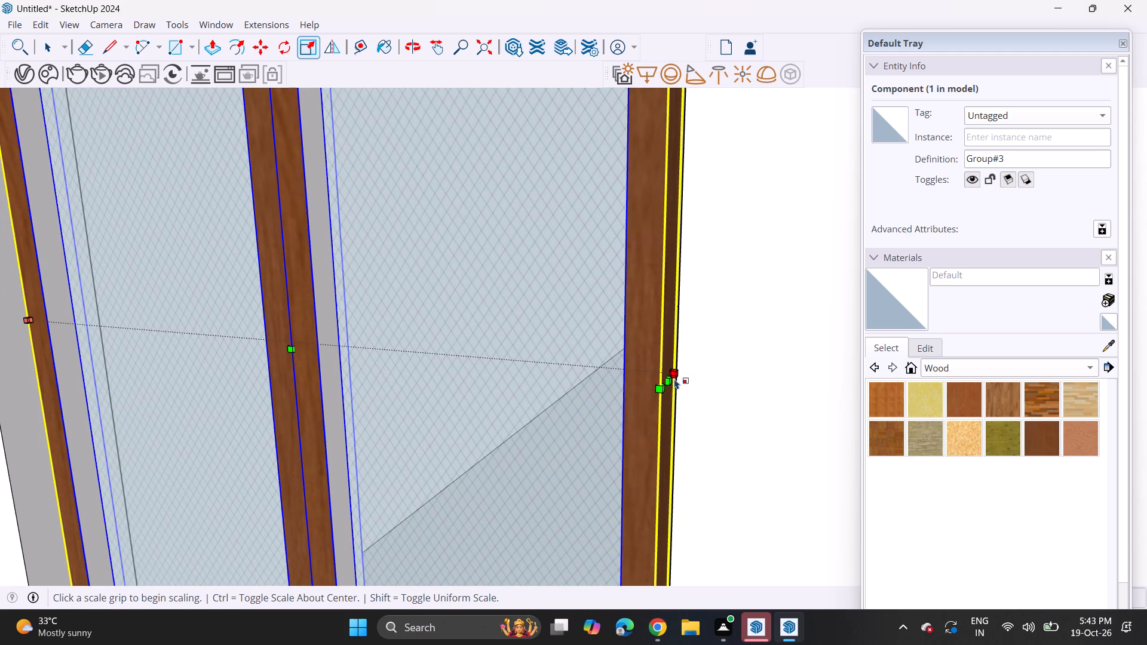
pyautogui.click(670, 381)
pyautogui.click(683, 388)
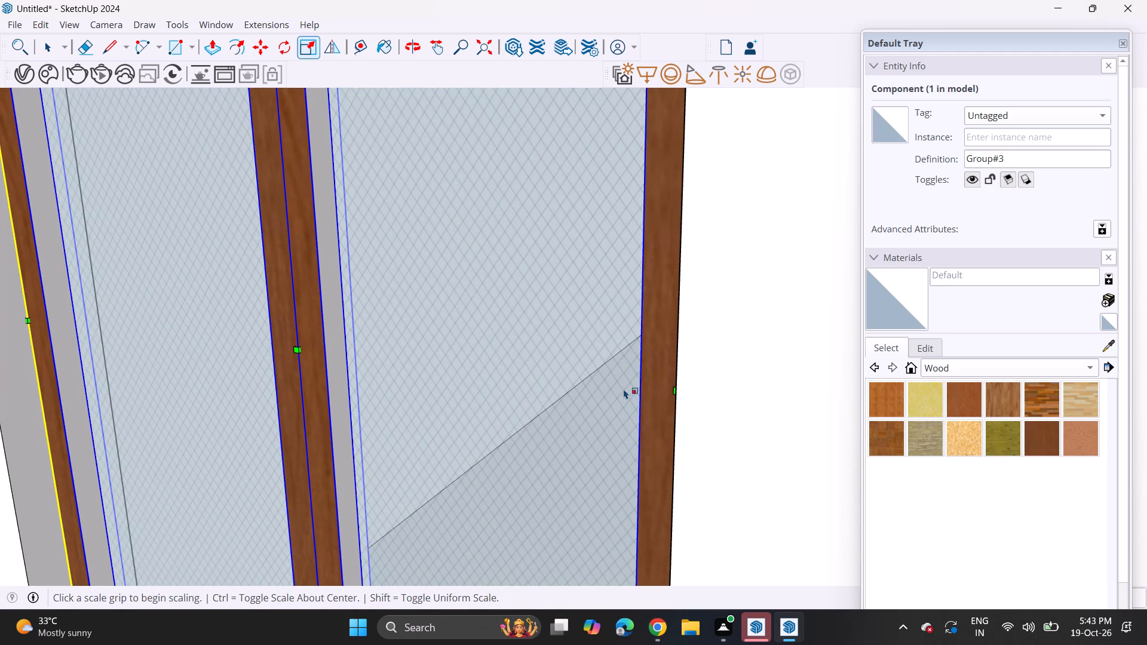
pyautogui.scroll(-5, 631, 388)
pyautogui.scroll(-7, 459, 468)
pyautogui.moveTo(394, 466); pyautogui.dragTo(452, 454, button='middle')
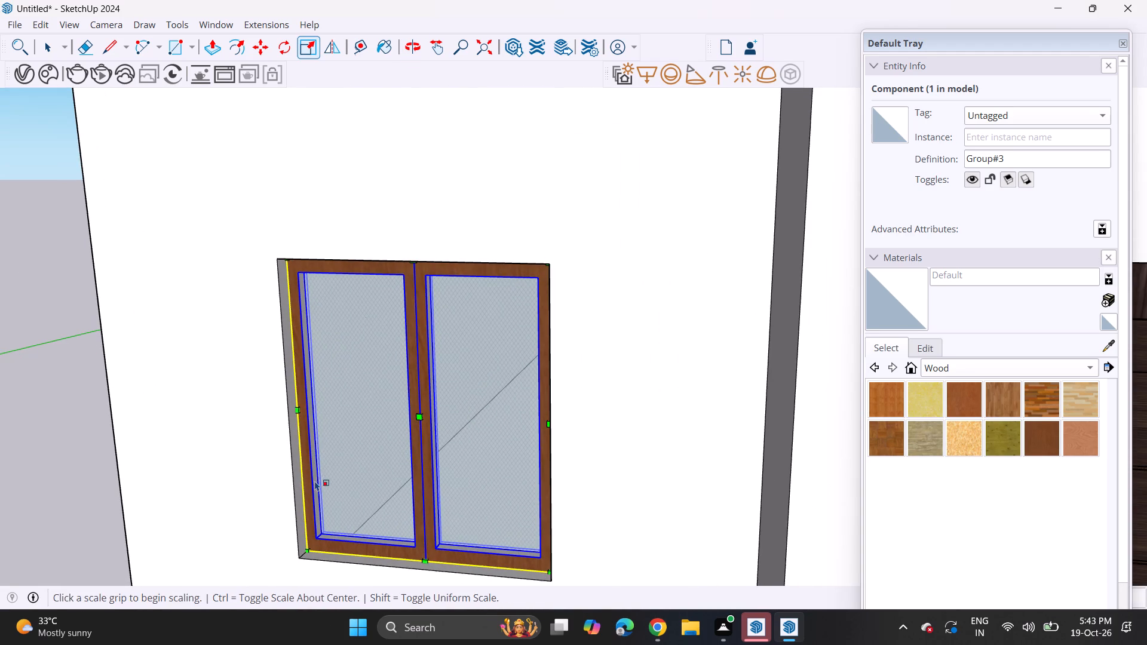
pyautogui.click(63, 453)
pyautogui.press('space')
pyautogui.click(66, 452)
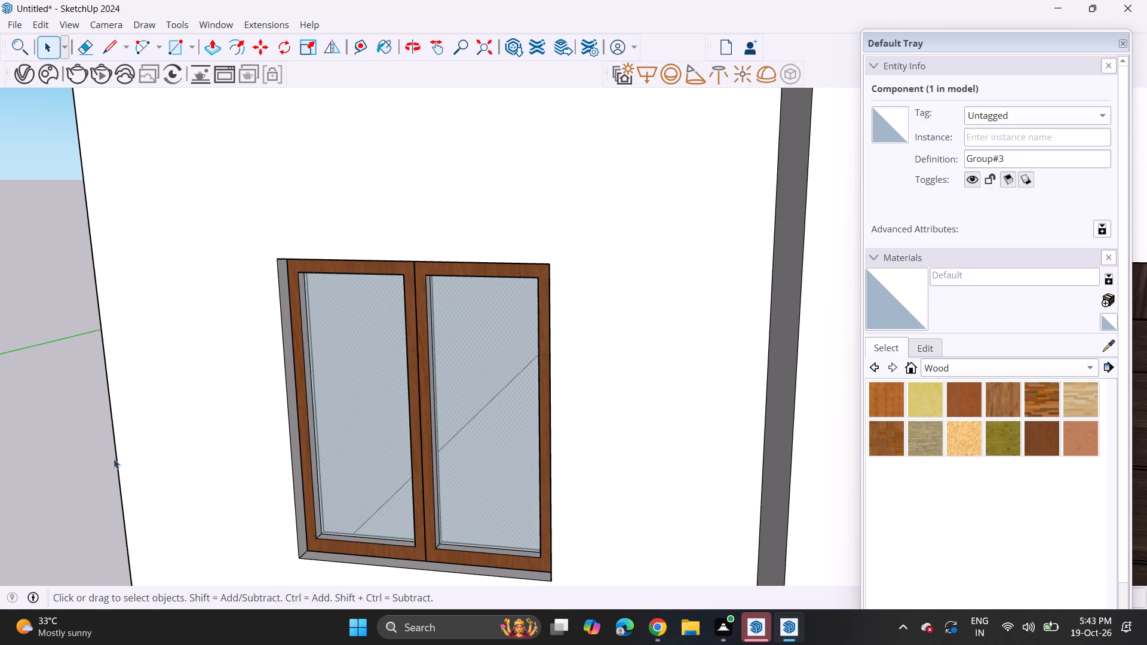
# Move the window by its lower corner away from the door onto the opening's outer lower corner, flush with the wall face.
pyautogui.scroll(4, 383, 561)
pyautogui.keyDown('shift'); pyautogui.moveTo(389, 536); pyautogui.dragTo(418, 509, button='middle'); pyautogui.keyUp('shift')
pyautogui.click(405, 517)
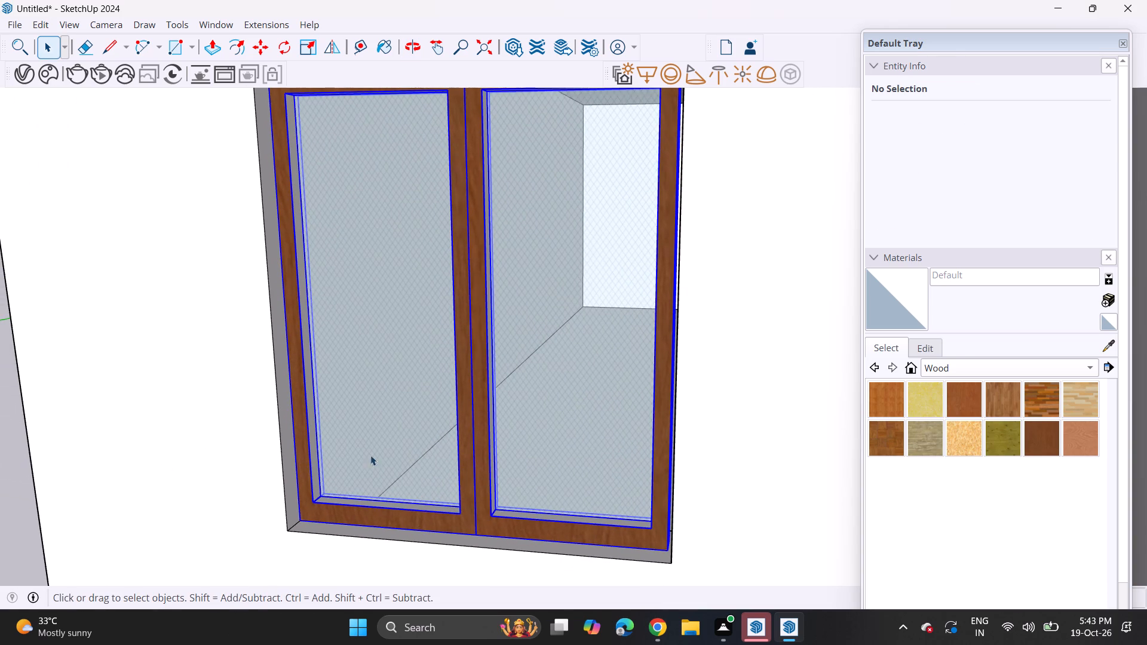
pyautogui.click(271, 42)
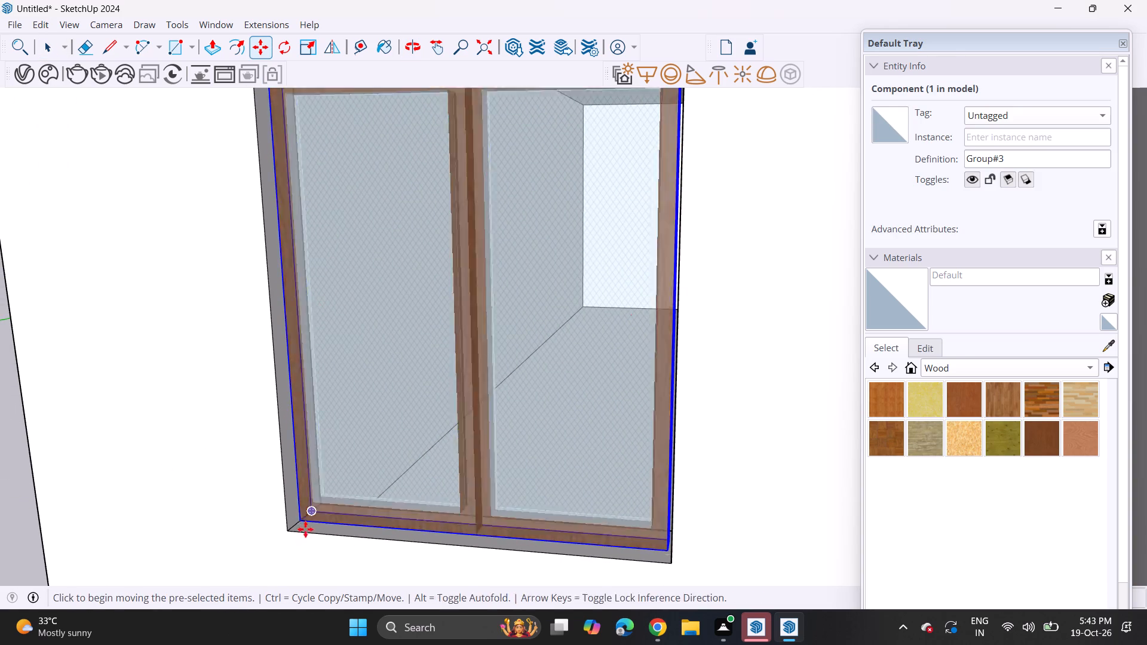
pyautogui.click(301, 519)
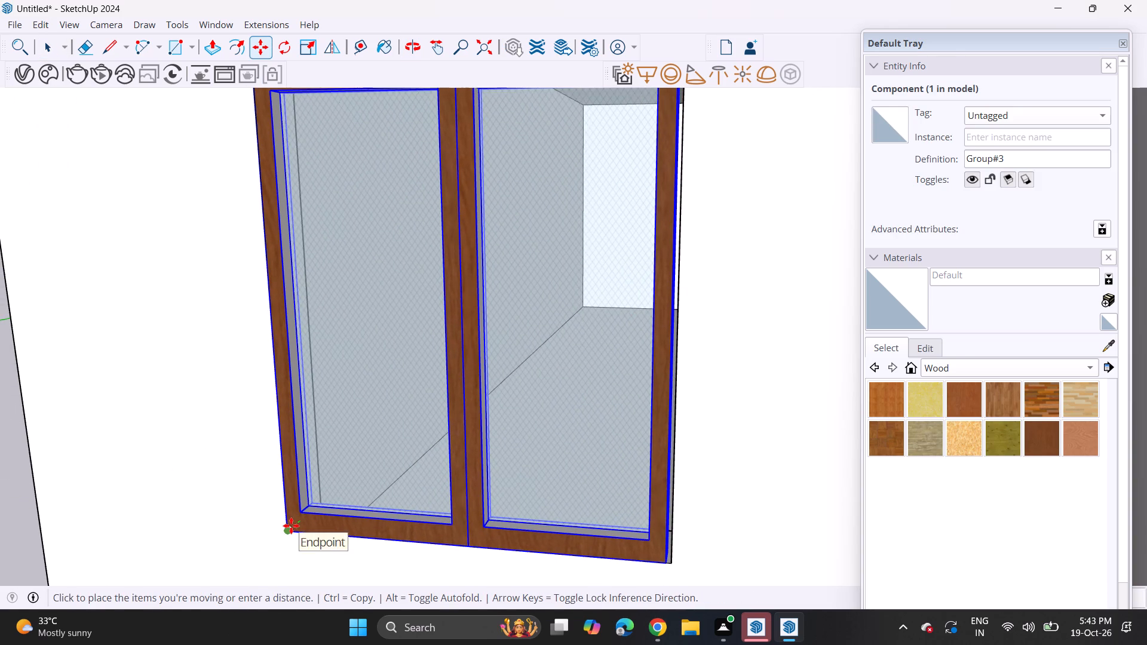
pyautogui.click(291, 526)
pyautogui.press('space')
pyautogui.click(23, 523)
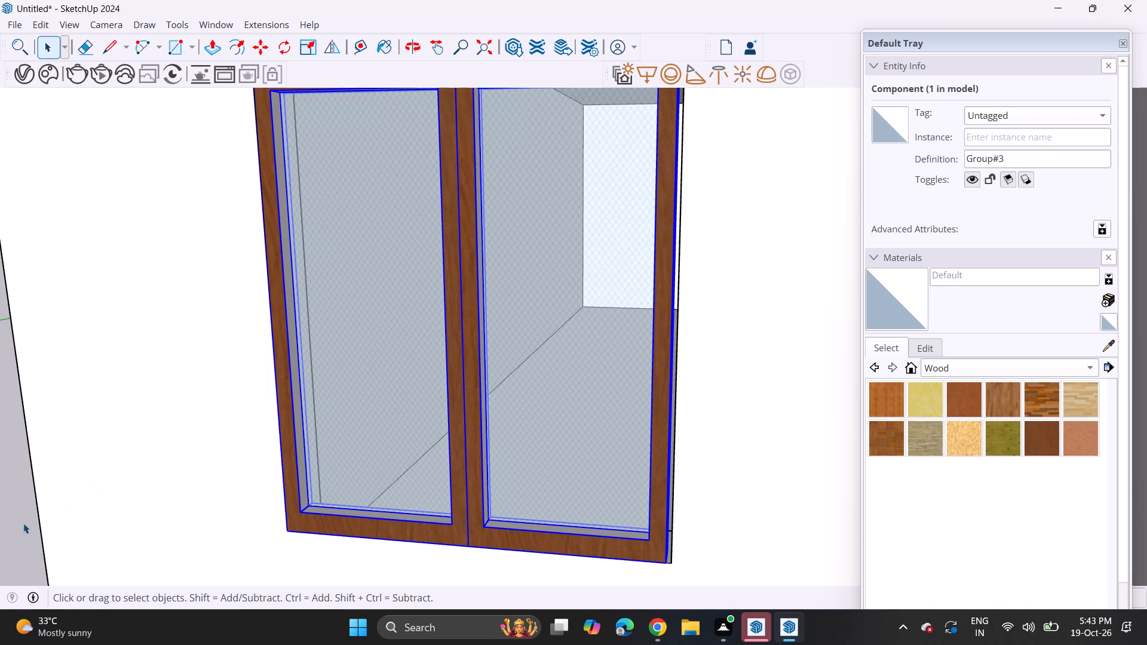
# Scale the moved window's width again so its door-side edge closes the remaining gap to the opening's side.
pyautogui.moveTo(296, 440); pyautogui.dragTo(363, 403, button='middle')
pyautogui.scroll(1, 363, 403)
pyautogui.moveTo(809, 327); pyautogui.dragTo(703, 385, button='middle')
pyautogui.scroll(1, 720, 379)
pyautogui.scroll(4, 707, 310)
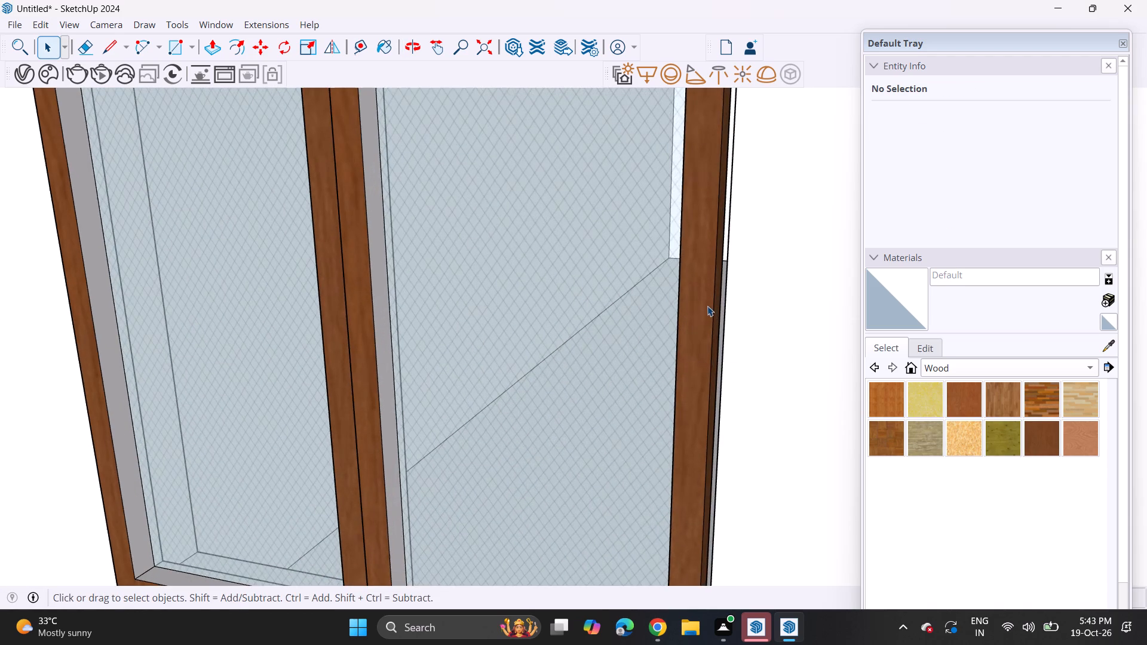
pyautogui.click(709, 304)
pyautogui.moveTo(717, 299); pyautogui.dragTo(698, 336, button='middle')
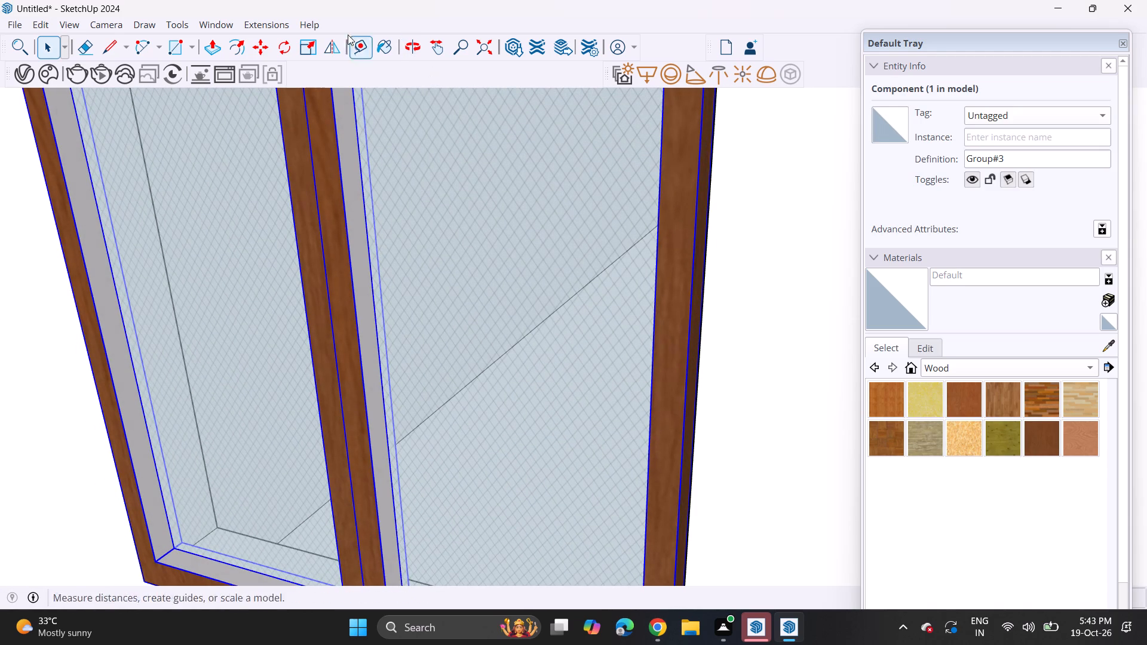
pyautogui.click(312, 54)
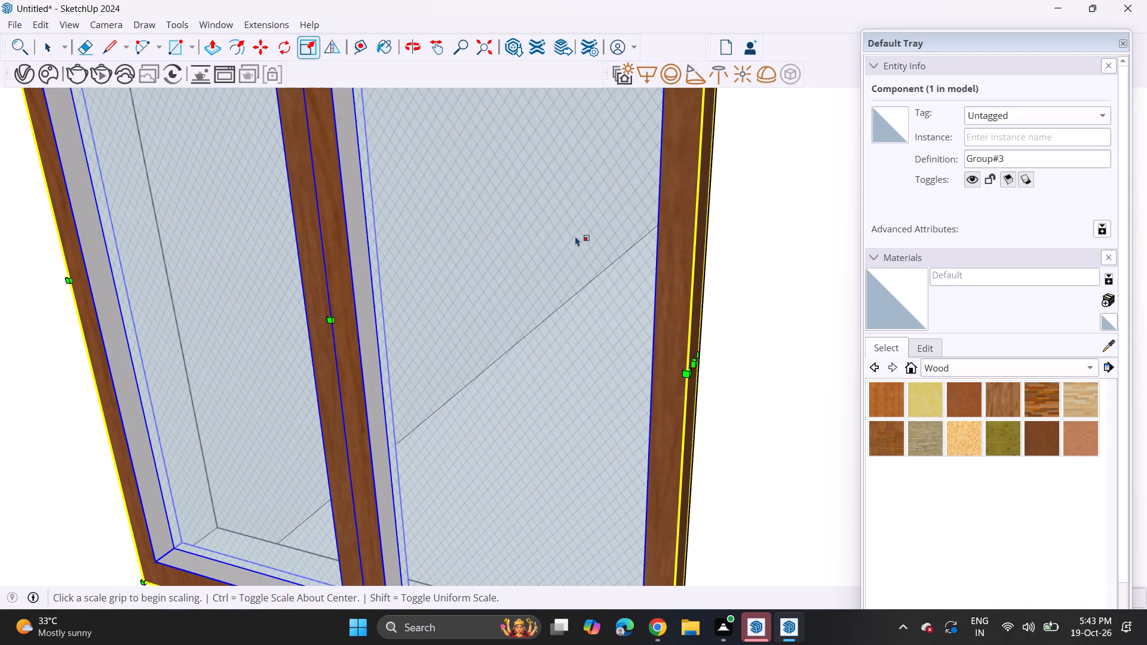
pyautogui.scroll(2, 682, 363)
pyautogui.click(695, 359)
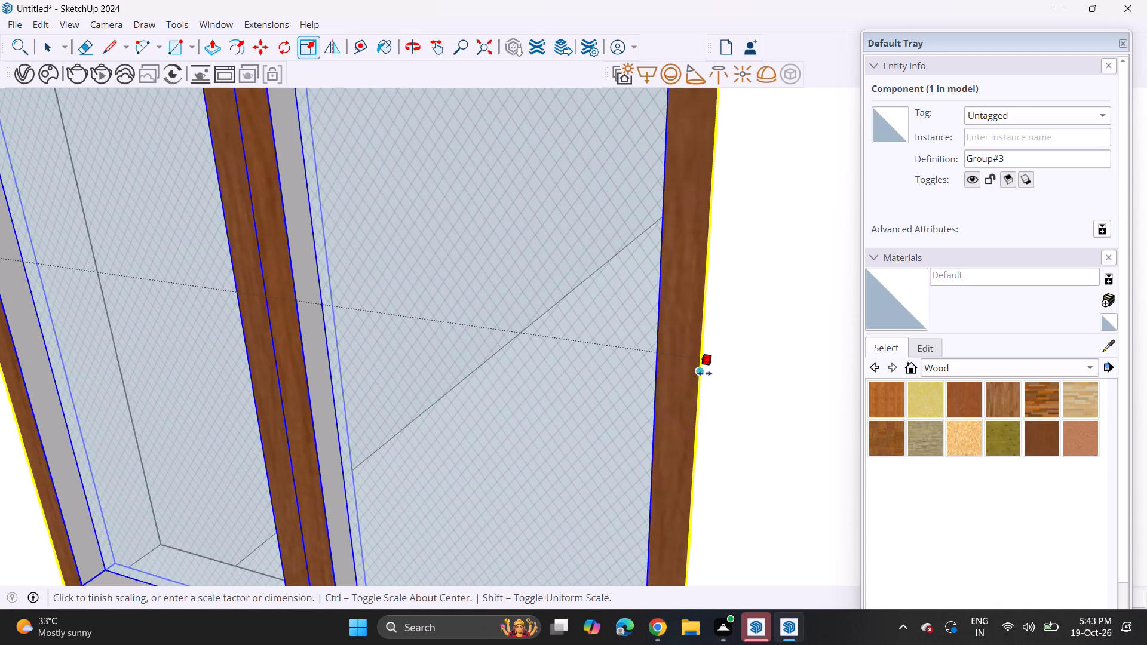
pyautogui.click(704, 373)
# Examine the fitted ground-floor window from the front, deselect it, and review it within the whole house facade.
pyautogui.moveTo(645, 374); pyautogui.dragTo(759, 311, button='middle')
pyautogui.scroll(-17, 740, 303)
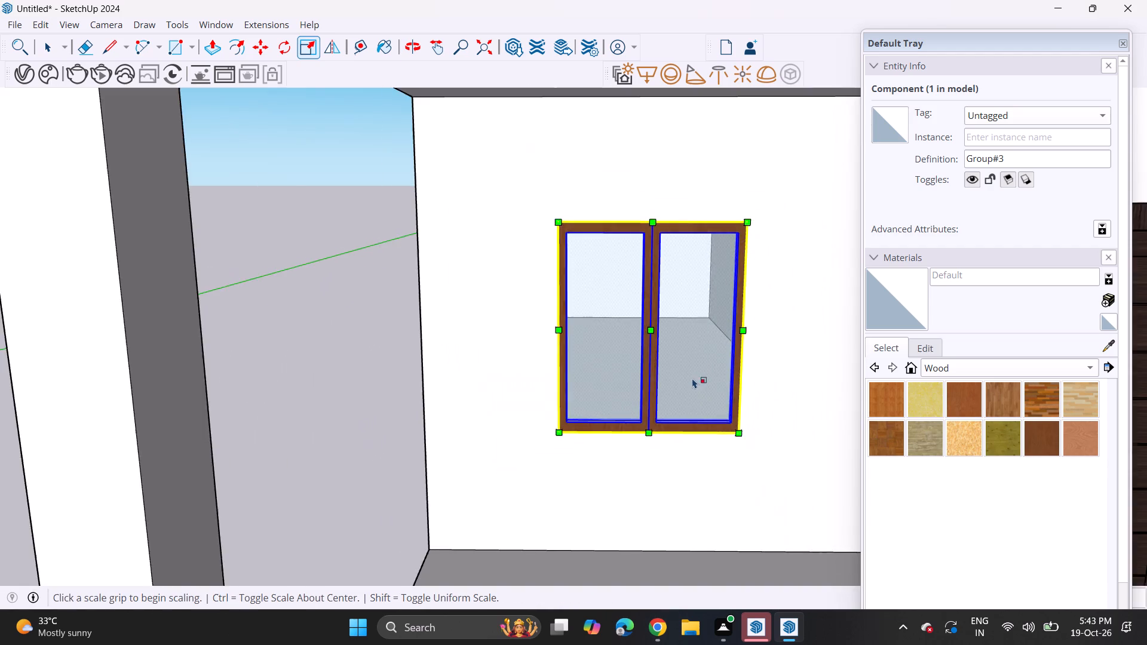
pyautogui.scroll(-3, 692, 378)
pyautogui.moveTo(678, 417); pyautogui.dragTo(682, 368, button='middle')
pyautogui.scroll(-3, 677, 368)
pyautogui.moveTo(686, 380); pyautogui.dragTo(360, 379, button='middle')
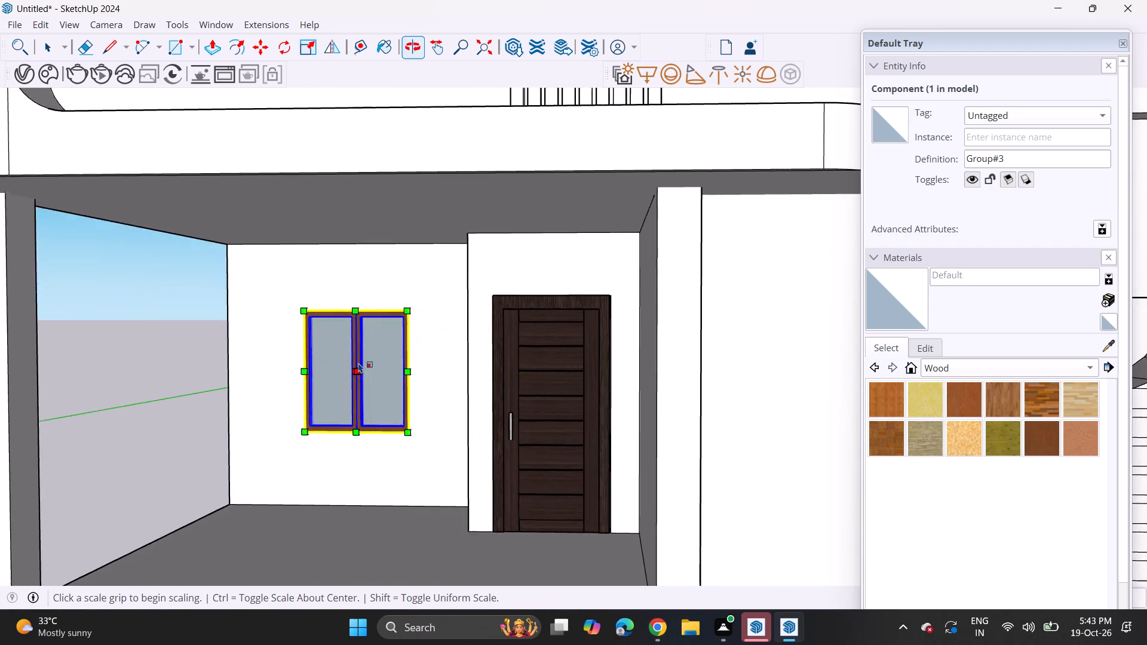
pyautogui.scroll(-5, 364, 367)
pyautogui.press('space')
pyautogui.click(143, 417)
pyautogui.moveTo(429, 333); pyautogui.dragTo(457, 341, button='middle')
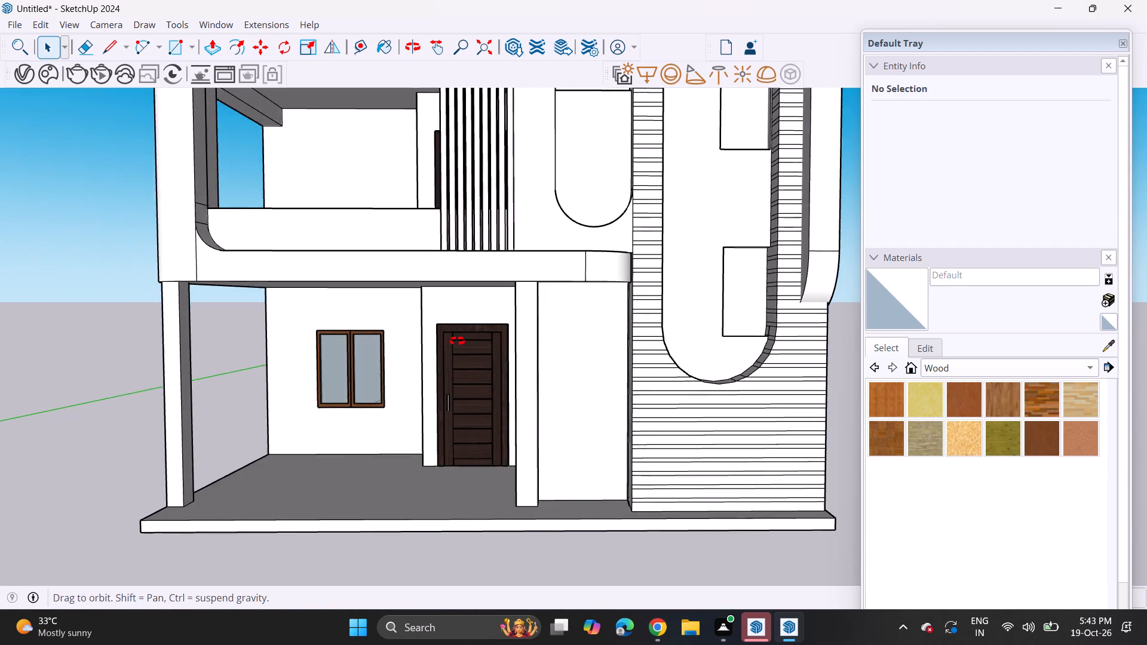
pyautogui.moveTo(457, 341); pyautogui.dragTo(461, 340, button='middle')
pyautogui.scroll(-3, 465, 327)
pyautogui.keyDown('shift'); pyautogui.moveTo(474, 342); pyautogui.dragTo(523, 444, button='middle'); pyautogui.keyUp('shift')
pyautogui.moveTo(516, 421); pyautogui.dragTo(517, 411, button='middle')
pyautogui.scroll(-2, 519, 413)
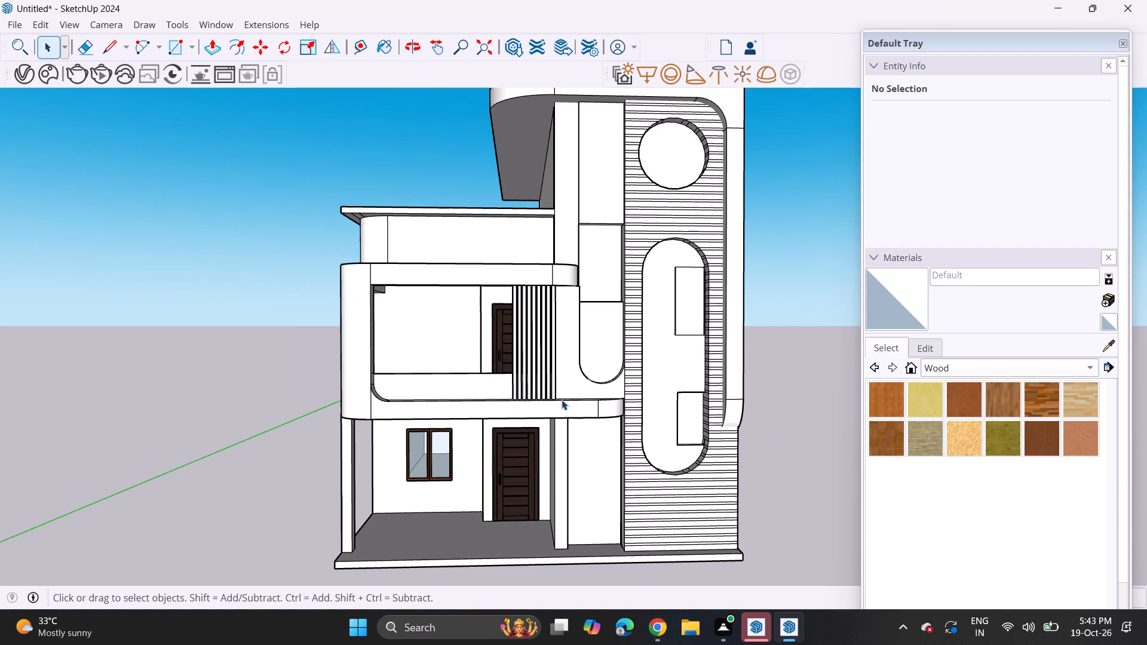
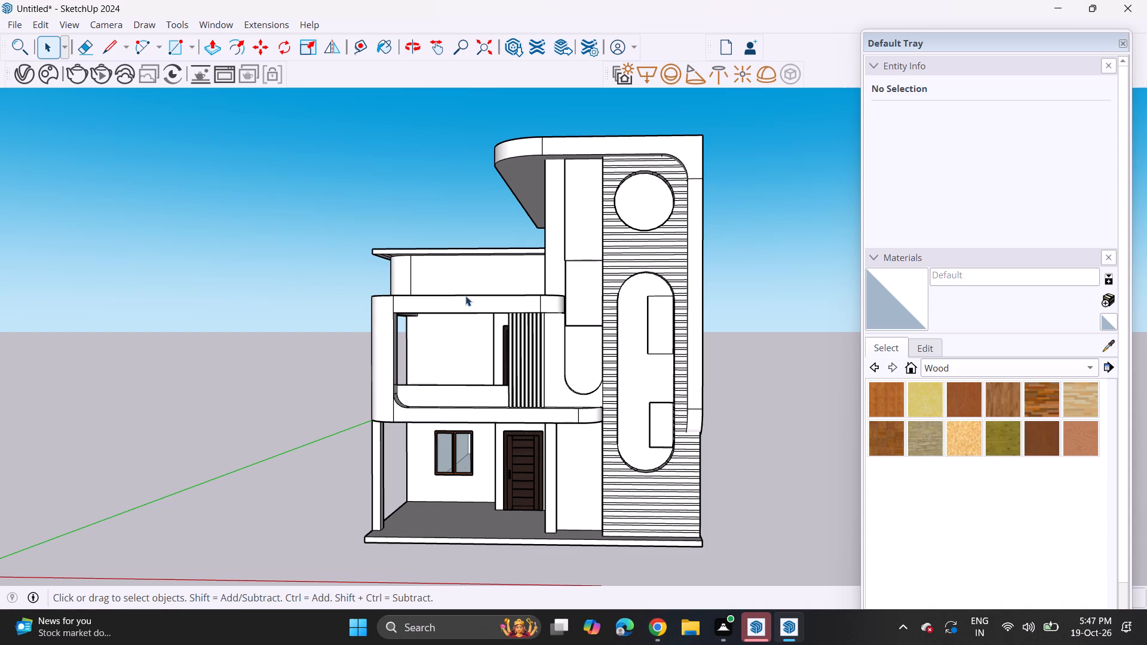
# Push/Pull the lower roof slab's front edge outward to line up with the front of the balcony band below.
pyautogui.moveTo(497, 195); pyautogui.dragTo(517, 198, button='middle')
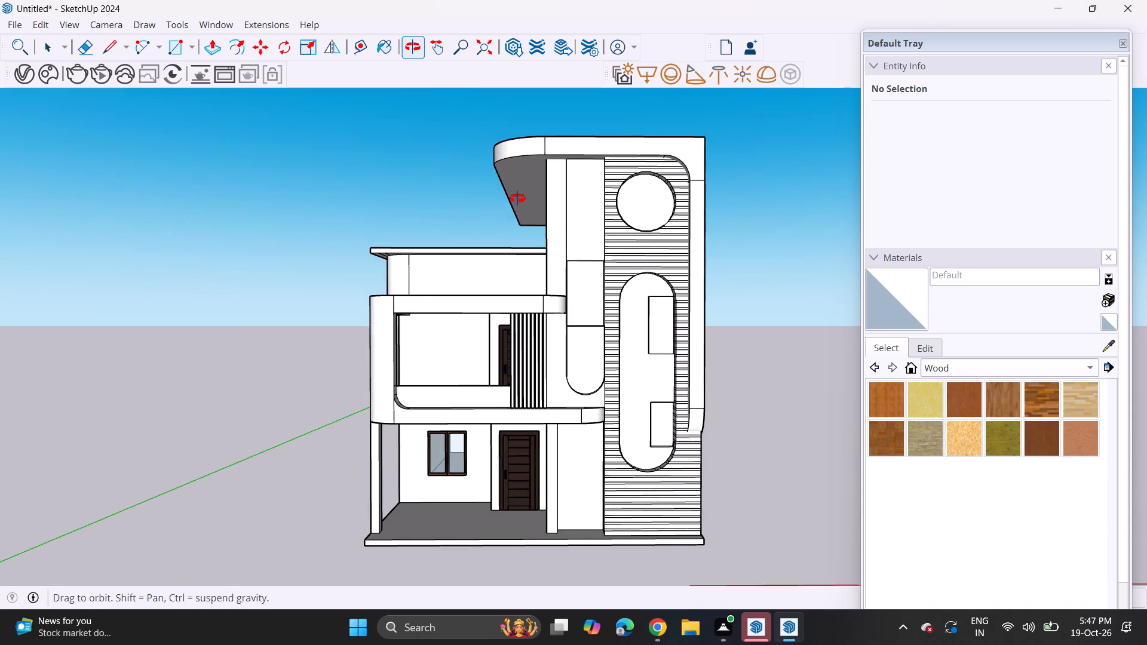
pyautogui.moveTo(517, 198); pyautogui.dragTo(579, 279, button='middle')
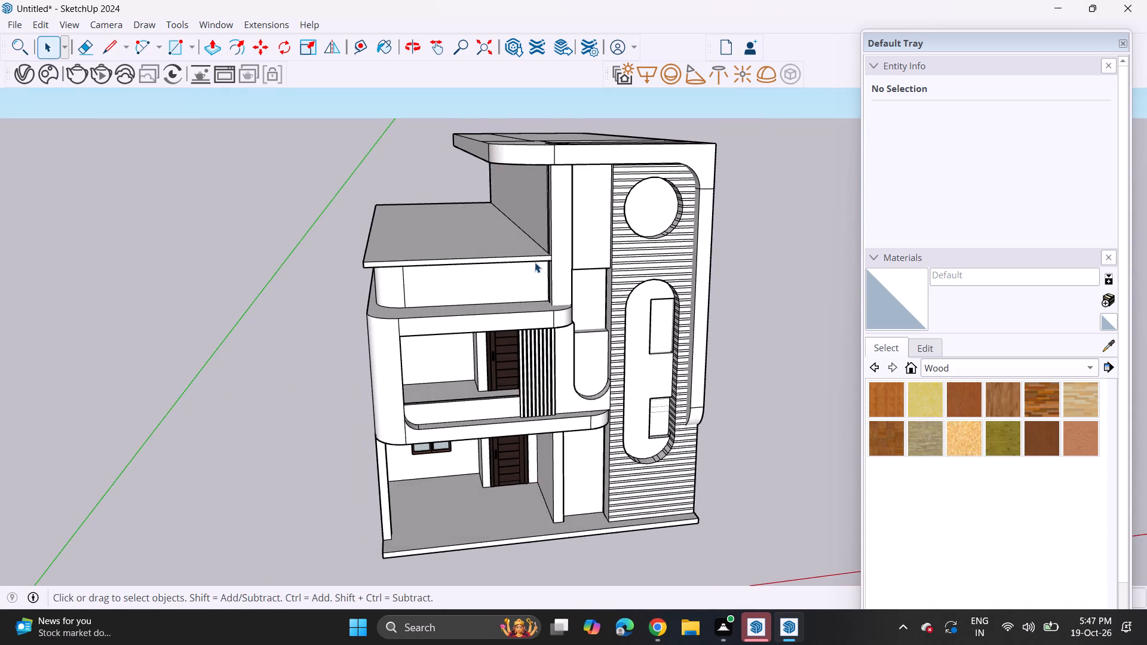
pyautogui.scroll(7, 535, 262)
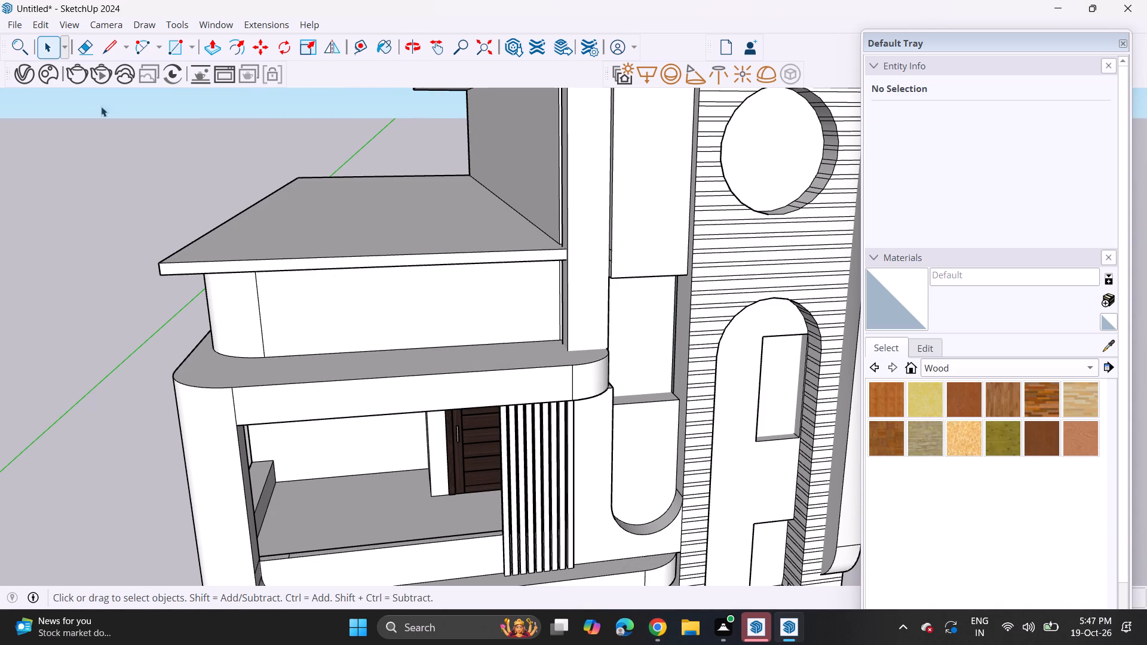
pyautogui.click(213, 45)
pyautogui.click(504, 252)
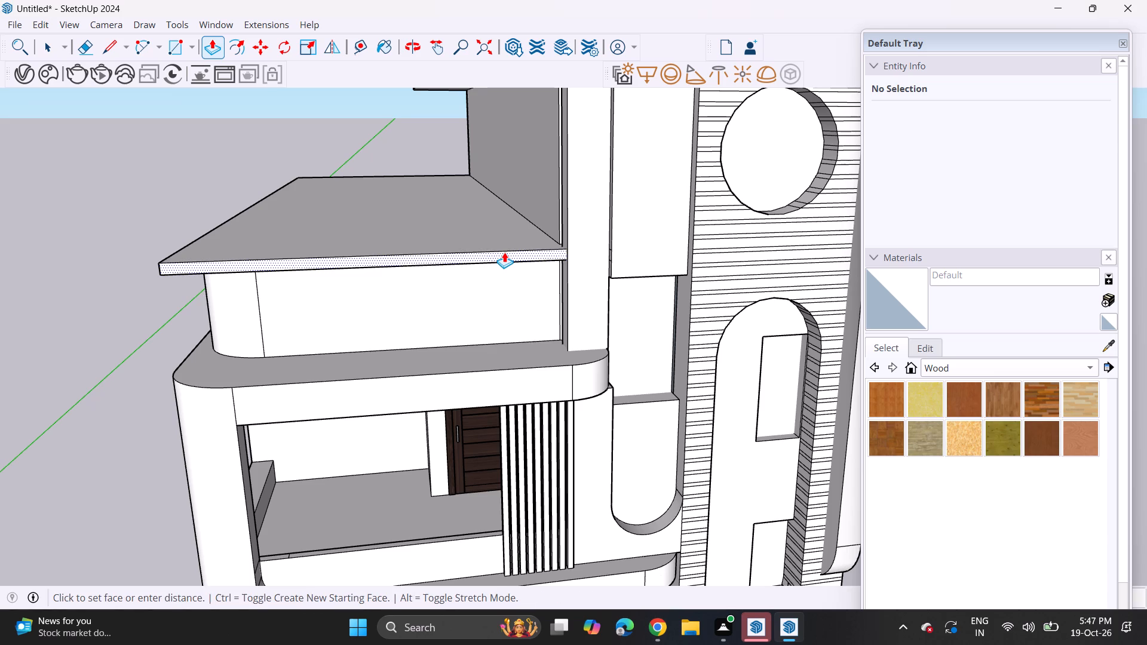
pyautogui.click(525, 367)
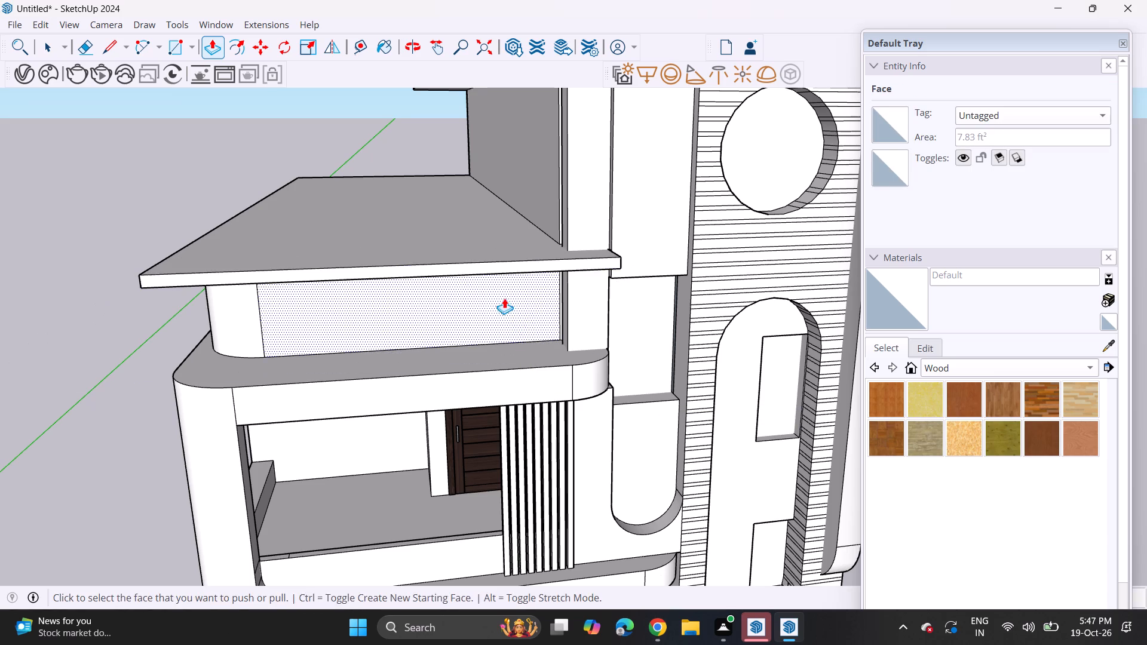
# Thicken the lower roof slab by raising its top face slightly with Push/Pull.
pyautogui.moveTo(467, 279); pyautogui.dragTo(423, 197, button='middle')
pyautogui.scroll(-4, 423, 192)
pyautogui.moveTo(413, 201); pyautogui.dragTo(417, 186, button='middle')
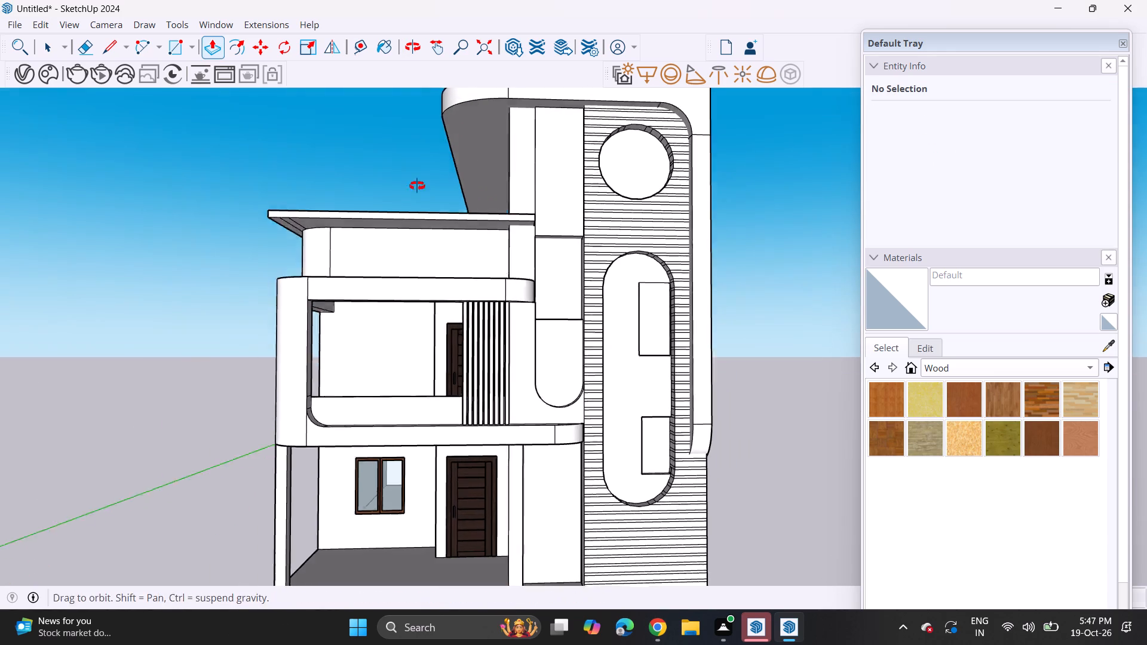
pyautogui.moveTo(417, 186); pyautogui.dragTo(437, 143, button='middle')
pyautogui.scroll(3, 362, 226)
pyautogui.click(346, 200)
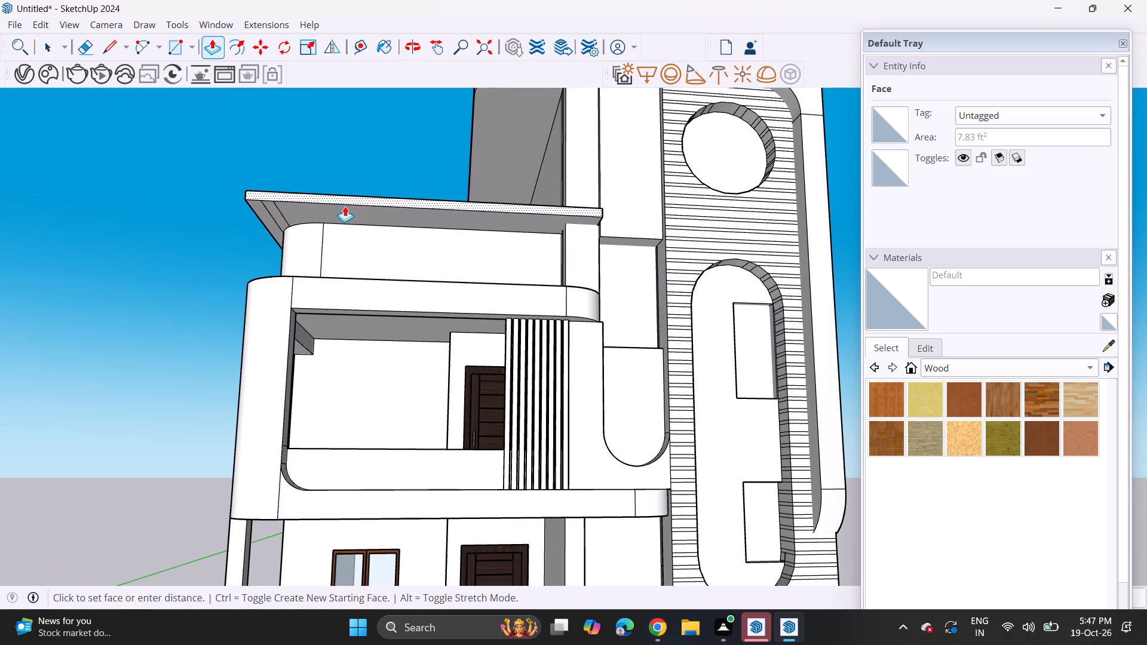
pyautogui.press('Escape')
pyautogui.moveTo(386, 182); pyautogui.dragTo(376, 336, button='middle')
pyautogui.click(391, 223)
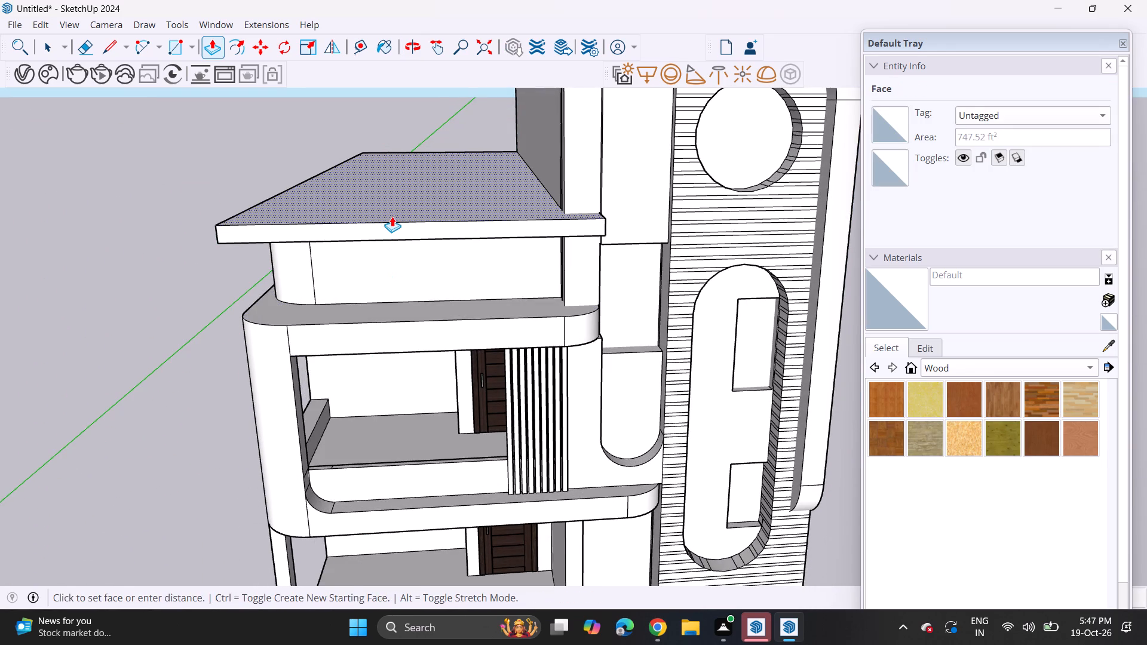
pyautogui.click(394, 209)
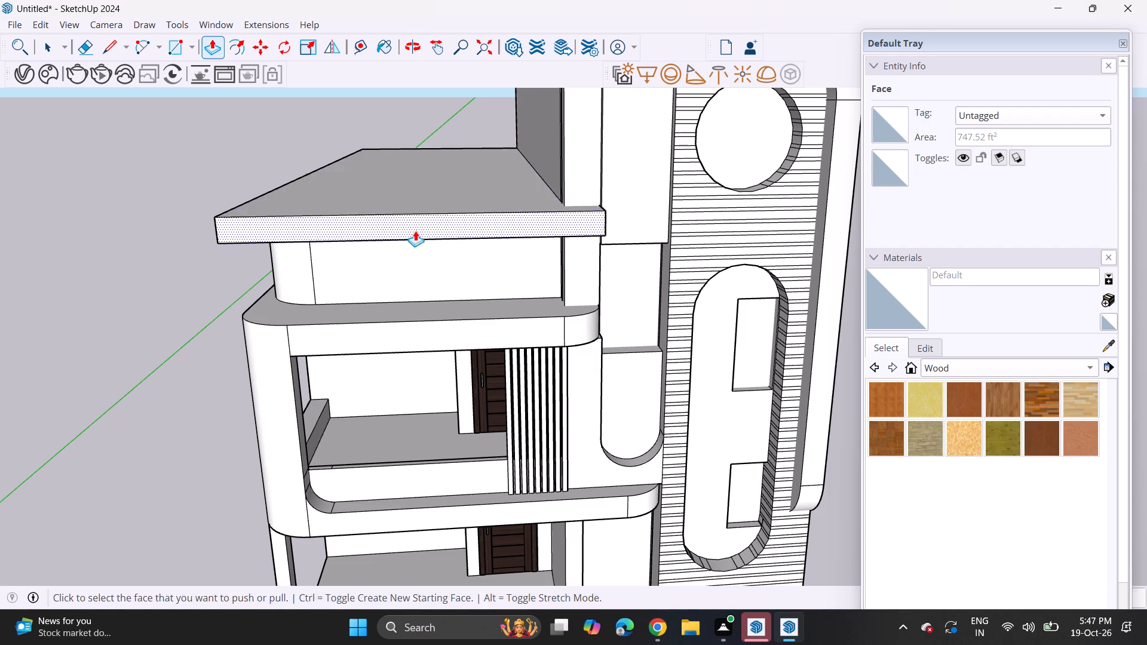
# Adjust the thickened lower roof slab's overhang slightly by using Push/Pull on its front face.
pyautogui.moveTo(416, 224); pyautogui.dragTo(407, 162, button='middle')
pyautogui.scroll(-5, 403, 167)
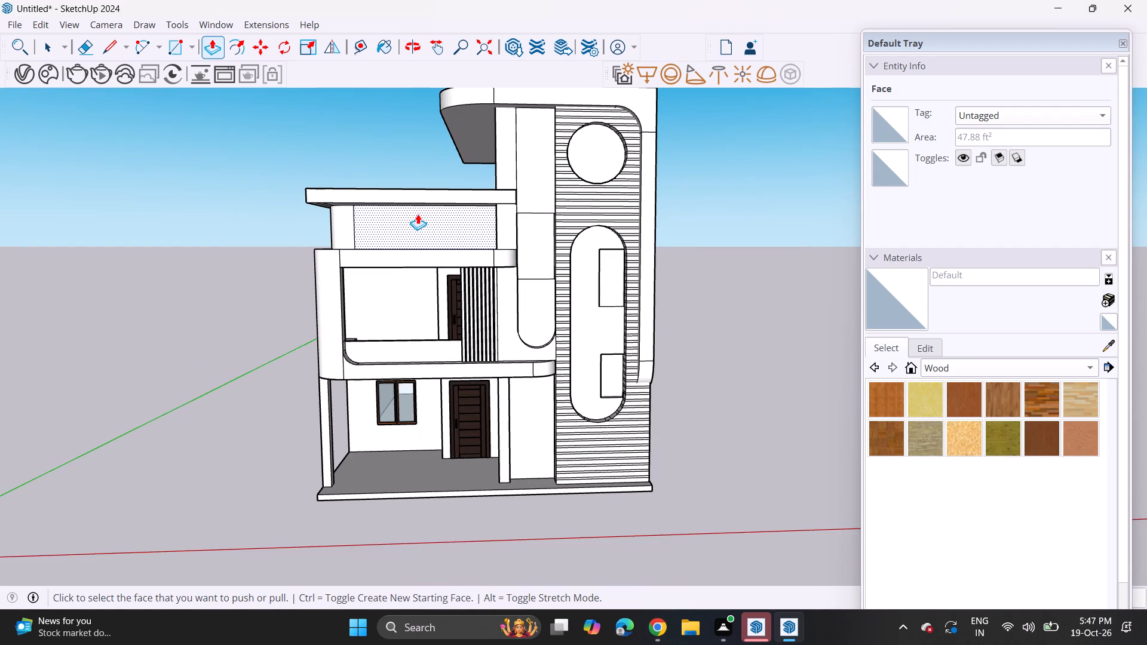
pyautogui.moveTo(541, 185); pyautogui.dragTo(501, 204, button='middle')
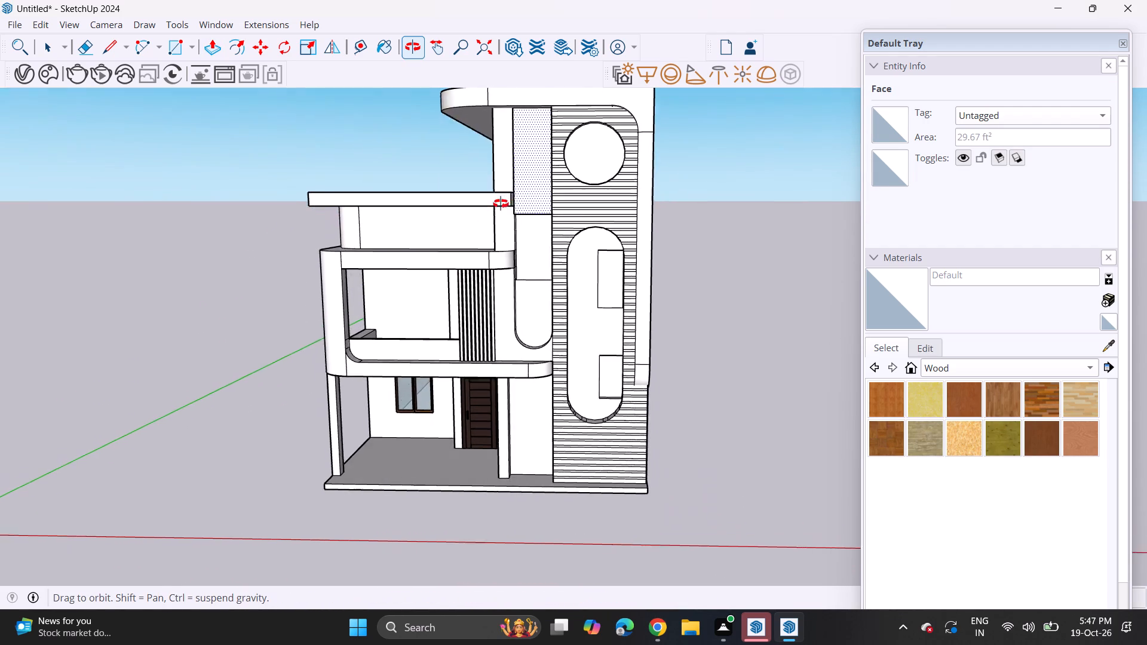
pyautogui.moveTo(501, 204); pyautogui.dragTo(661, 226, button='middle')
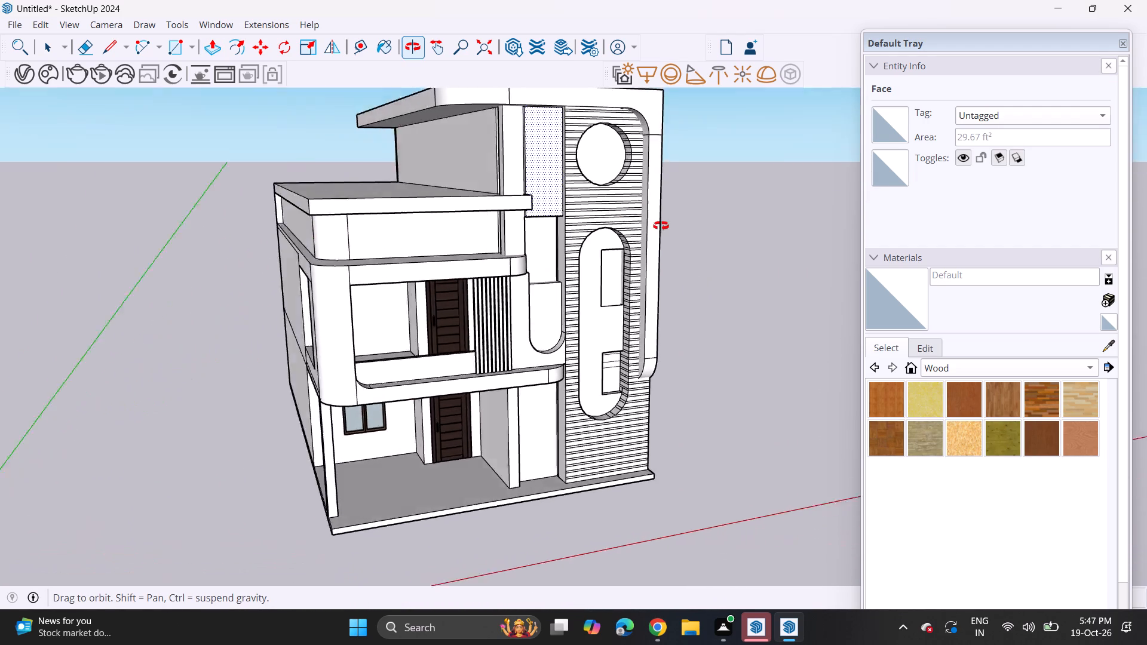
pyautogui.moveTo(661, 226); pyautogui.dragTo(933, 211, button='middle')
pyautogui.scroll(3, 558, 208)
pyautogui.click(558, 208)
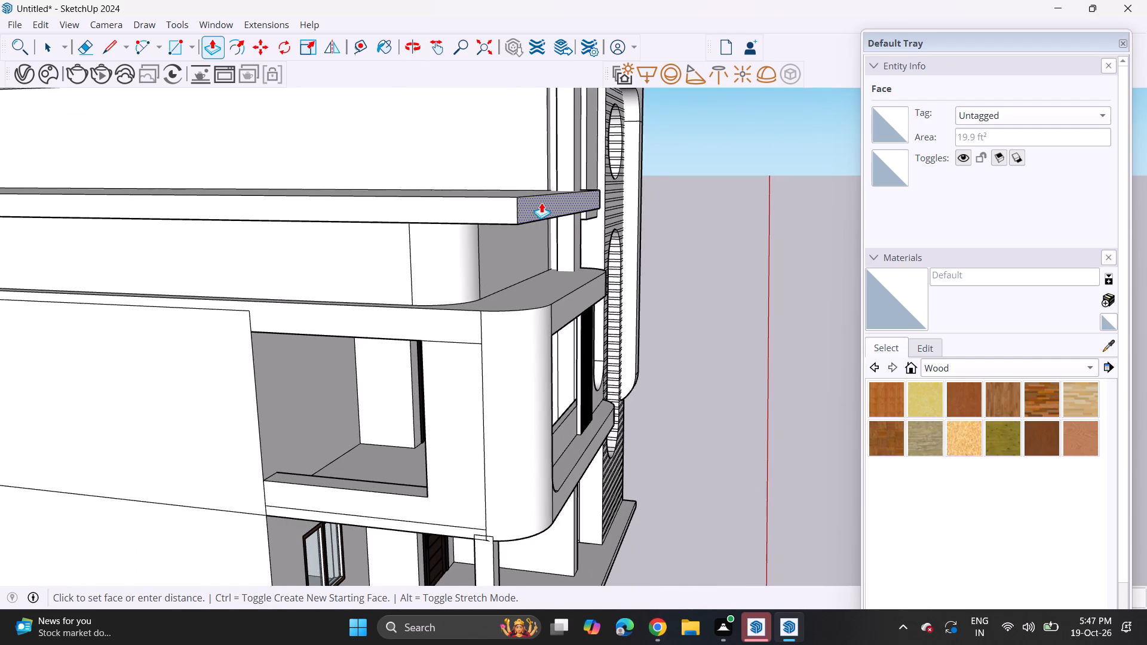
pyautogui.click(541, 202)
# Widen the porch's outer corner column slightly by extending its inner side face toward the door.
pyautogui.moveTo(569, 231); pyautogui.dragTo(237, 192, button='middle')
pyautogui.scroll(1, 238, 192)
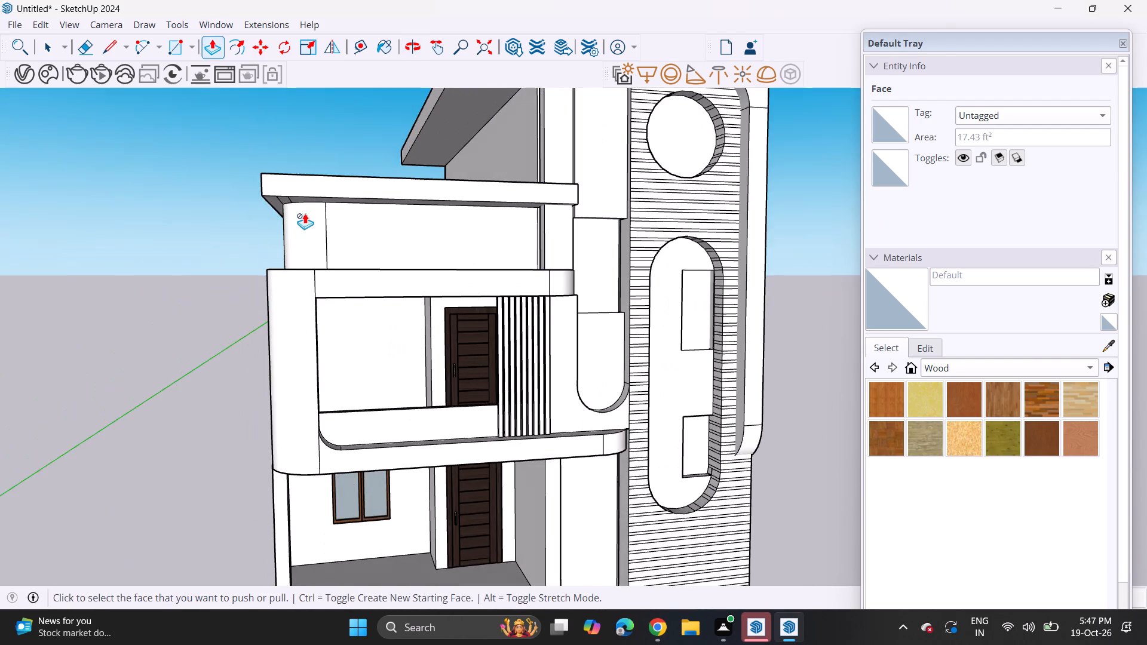
pyautogui.scroll(-4, 309, 225)
pyautogui.moveTo(315, 267); pyautogui.dragTo(274, 259, button='middle')
pyautogui.moveTo(292, 263); pyautogui.dragTo(331, 263, button='middle')
pyautogui.moveTo(341, 263); pyautogui.dragTo(301, 247, button='middle')
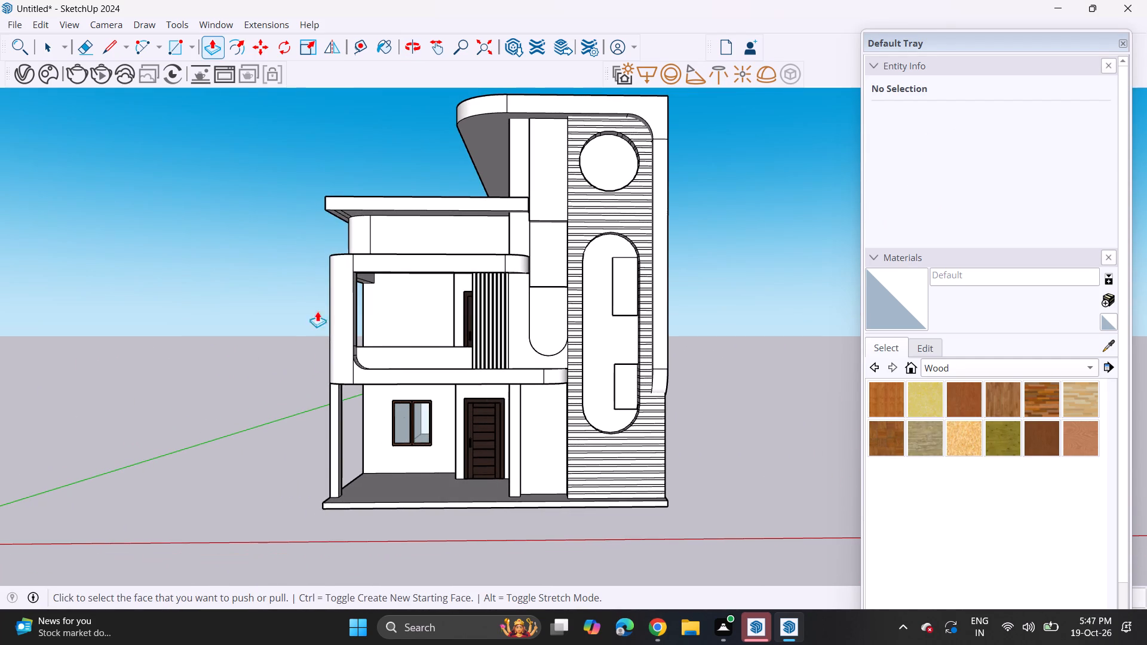
pyautogui.scroll(10, 332, 439)
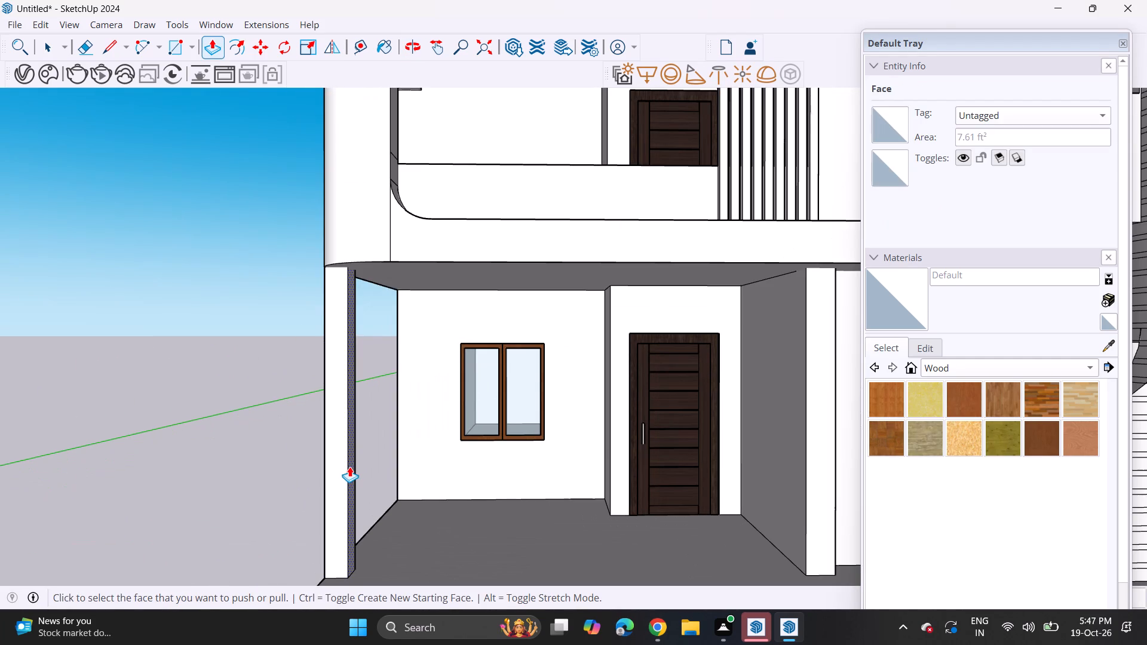
pyautogui.click(349, 466)
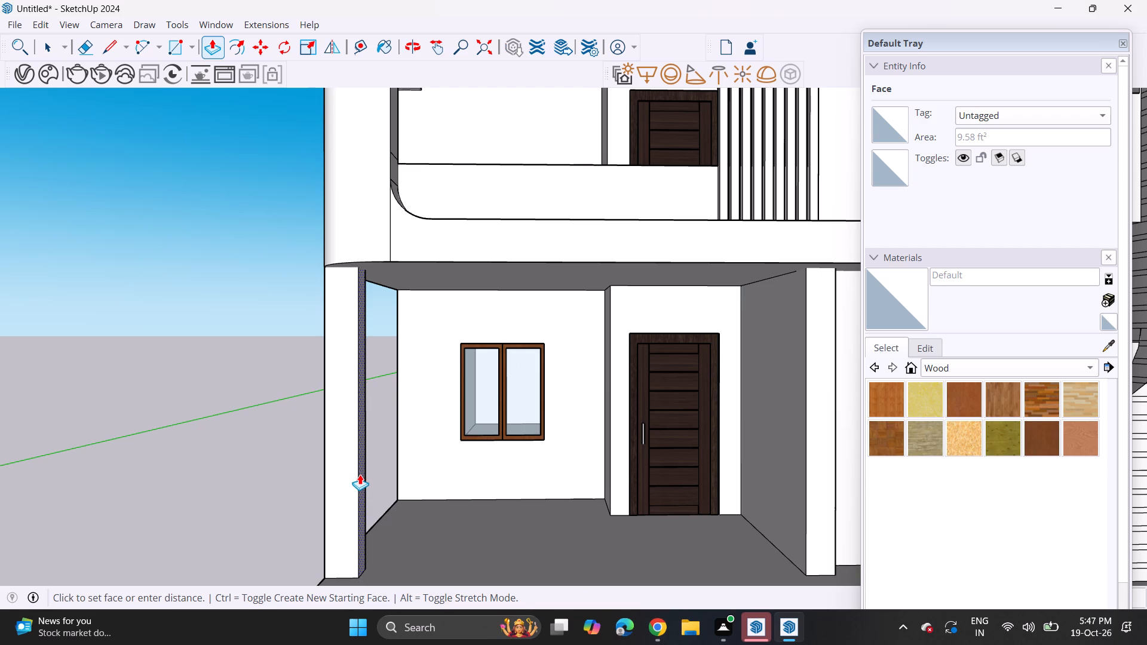
pyautogui.click(360, 474)
# Erase the two extra lines on the underside of the lower roof slab near its outer corner.
pyautogui.scroll(-12, 340, 440)
pyautogui.keyDown('shift'); pyautogui.moveTo(346, 441); pyautogui.dragTo(376, 484, button='middle'); pyautogui.keyUp('shift')
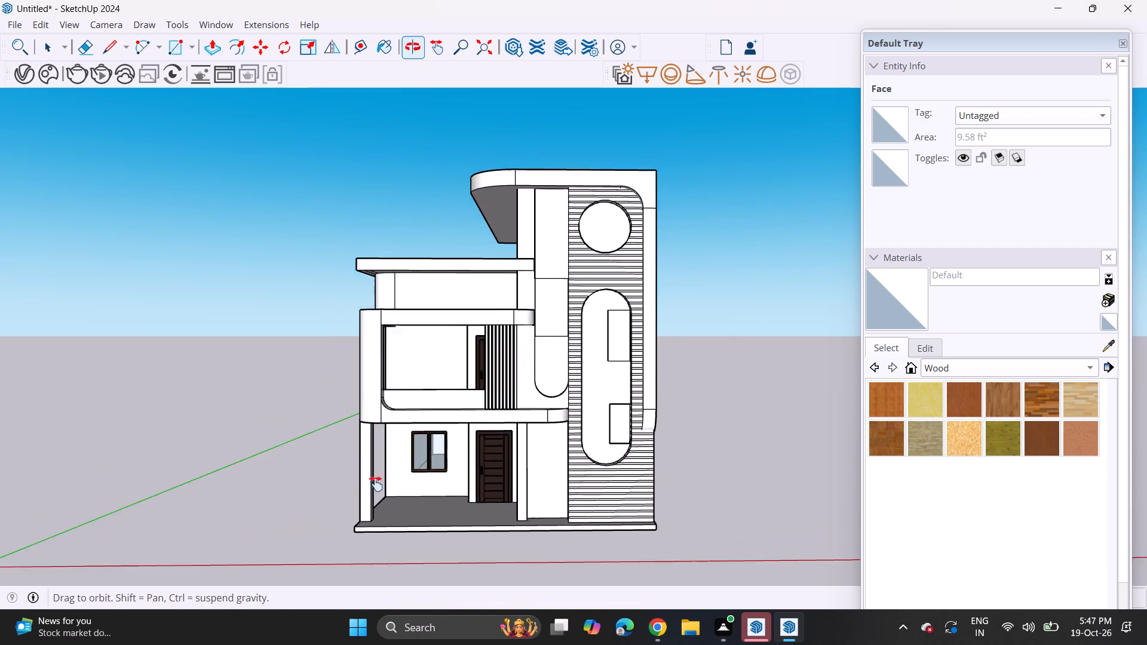
pyautogui.keyDown('shift'); pyautogui.moveTo(376, 484); pyautogui.dragTo(377, 486, button='middle'); pyautogui.keyUp('shift')
pyautogui.moveTo(378, 480); pyautogui.dragTo(360, 446, button='middle')
pyautogui.keyDown('shift'); pyautogui.moveTo(365, 444); pyautogui.dragTo(419, 450, button='middle'); pyautogui.keyUp('shift')
pyautogui.keyDown('shift'); pyautogui.scroll(1, 412, 453); pyautogui.keyUp('shift')
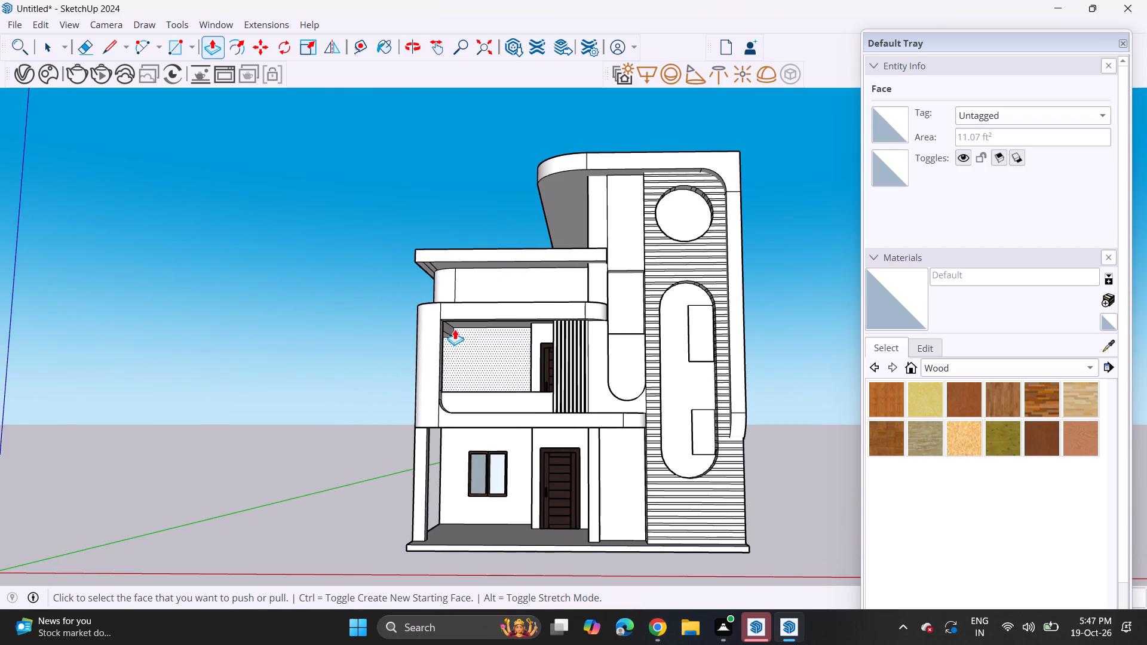
pyautogui.scroll(14, 437, 256)
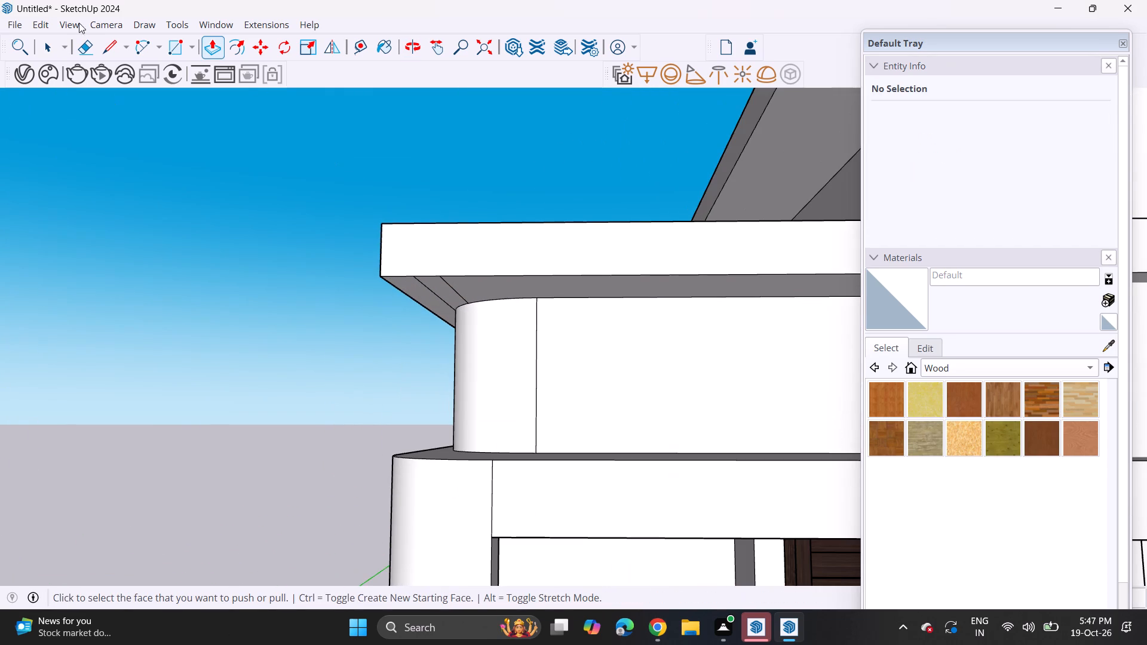
pyautogui.click(82, 39)
pyautogui.moveTo(459, 287); pyautogui.dragTo(450, 294)
pyautogui.click(439, 296)
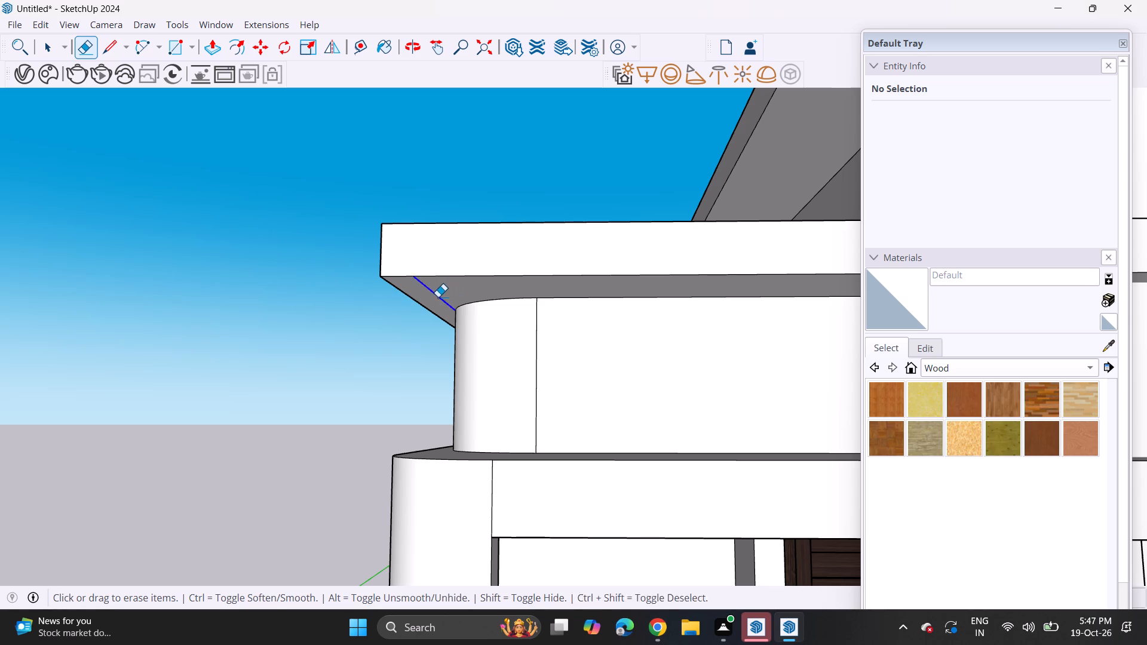
# Erase the horizontal floor line running across the house's outer side wall.
pyautogui.scroll(-17, 419, 306)
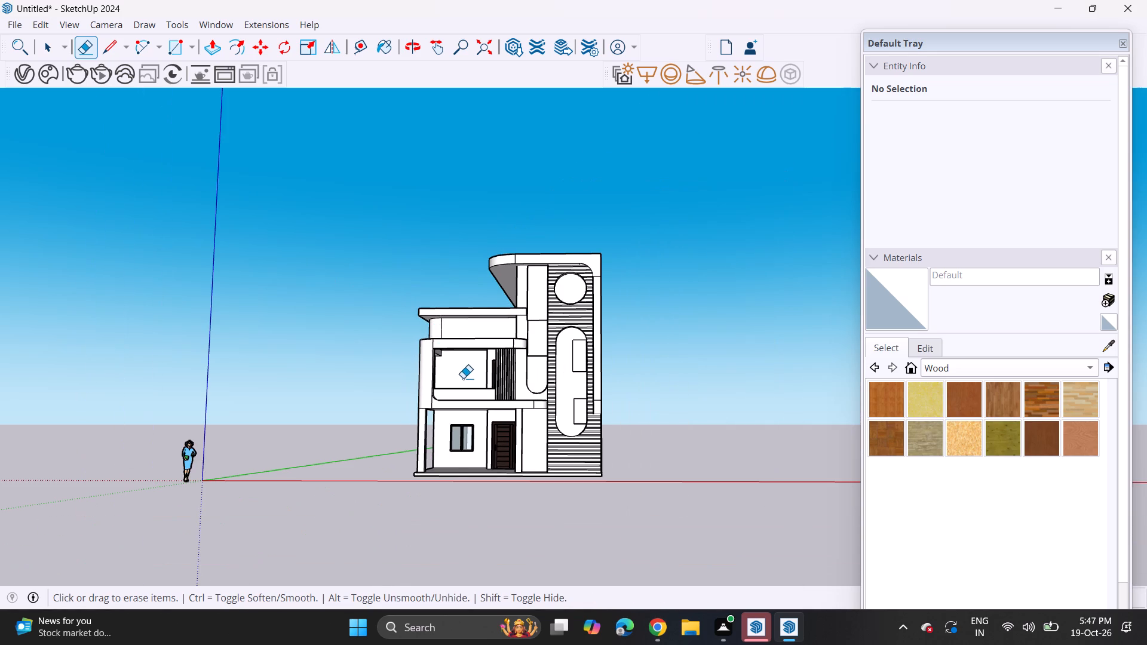
pyautogui.moveTo(462, 378); pyautogui.dragTo(522, 368, button='middle')
pyautogui.moveTo(529, 370); pyautogui.dragTo(498, 395, button='middle')
pyautogui.moveTo(514, 389); pyautogui.dragTo(680, 429, button='middle')
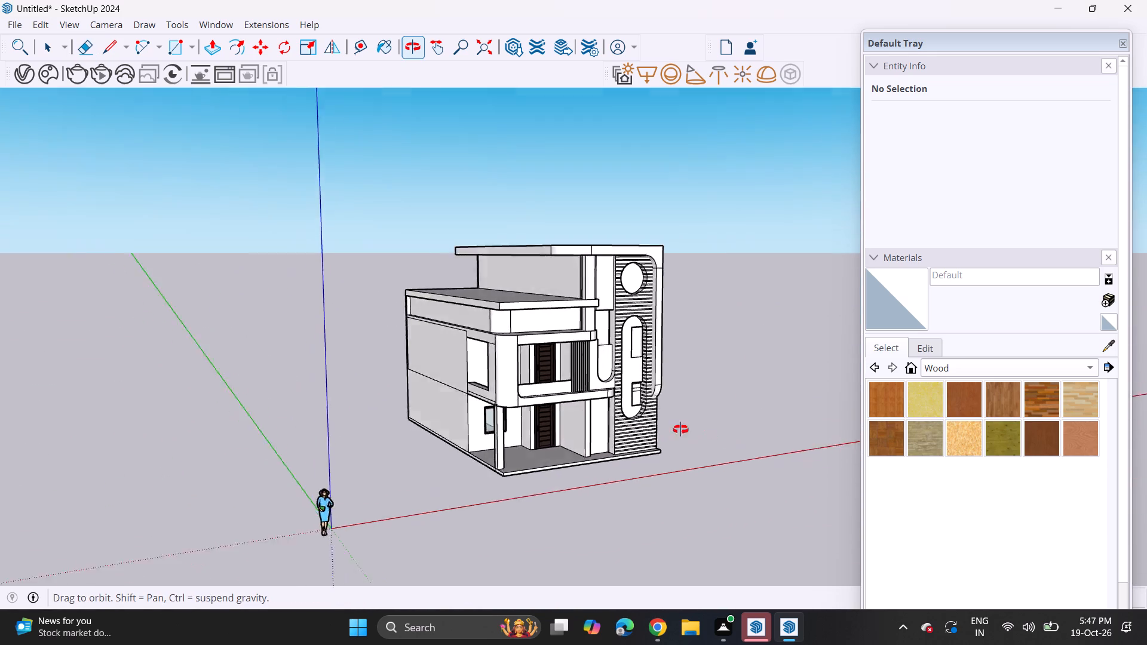
pyautogui.moveTo(680, 429); pyautogui.dragTo(528, 407, button='middle')
pyautogui.moveTo(617, 416); pyautogui.dragTo(607, 382, button='middle')
pyautogui.moveTo(607, 382); pyautogui.dragTo(920, 413, button='middle')
pyautogui.moveTo(419, 392); pyautogui.dragTo(418, 419)
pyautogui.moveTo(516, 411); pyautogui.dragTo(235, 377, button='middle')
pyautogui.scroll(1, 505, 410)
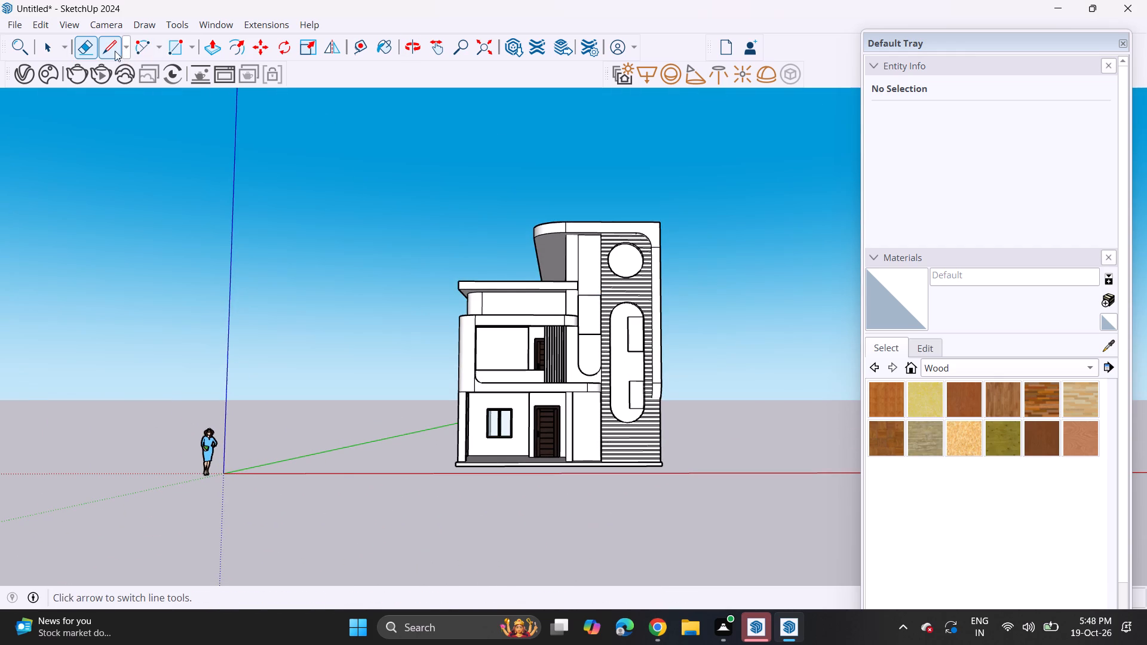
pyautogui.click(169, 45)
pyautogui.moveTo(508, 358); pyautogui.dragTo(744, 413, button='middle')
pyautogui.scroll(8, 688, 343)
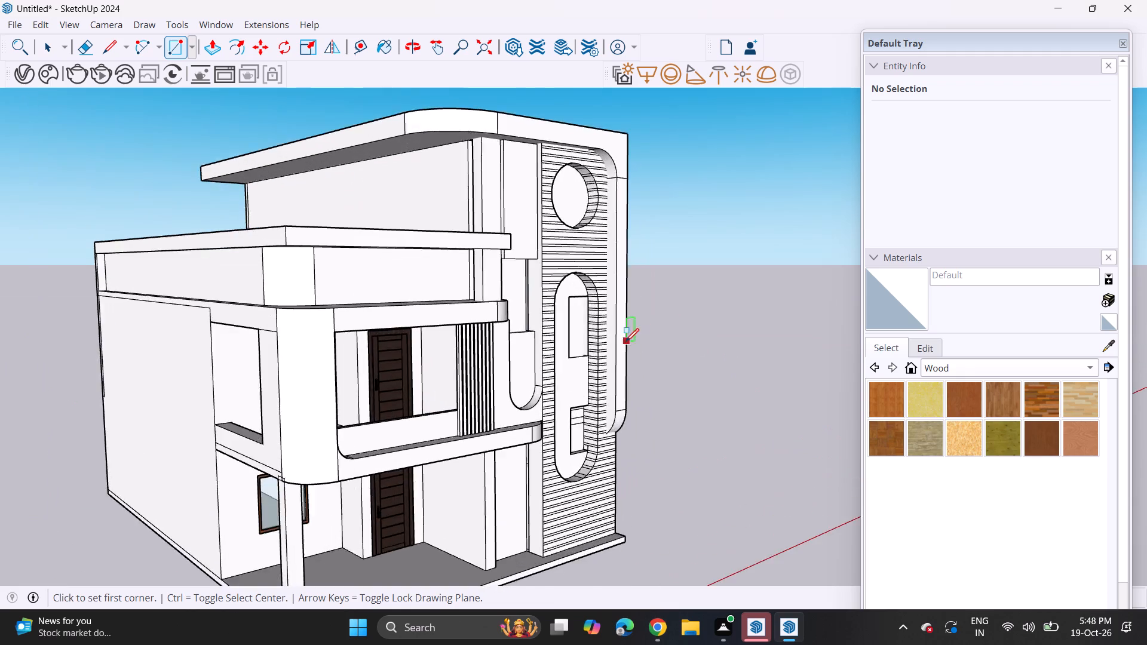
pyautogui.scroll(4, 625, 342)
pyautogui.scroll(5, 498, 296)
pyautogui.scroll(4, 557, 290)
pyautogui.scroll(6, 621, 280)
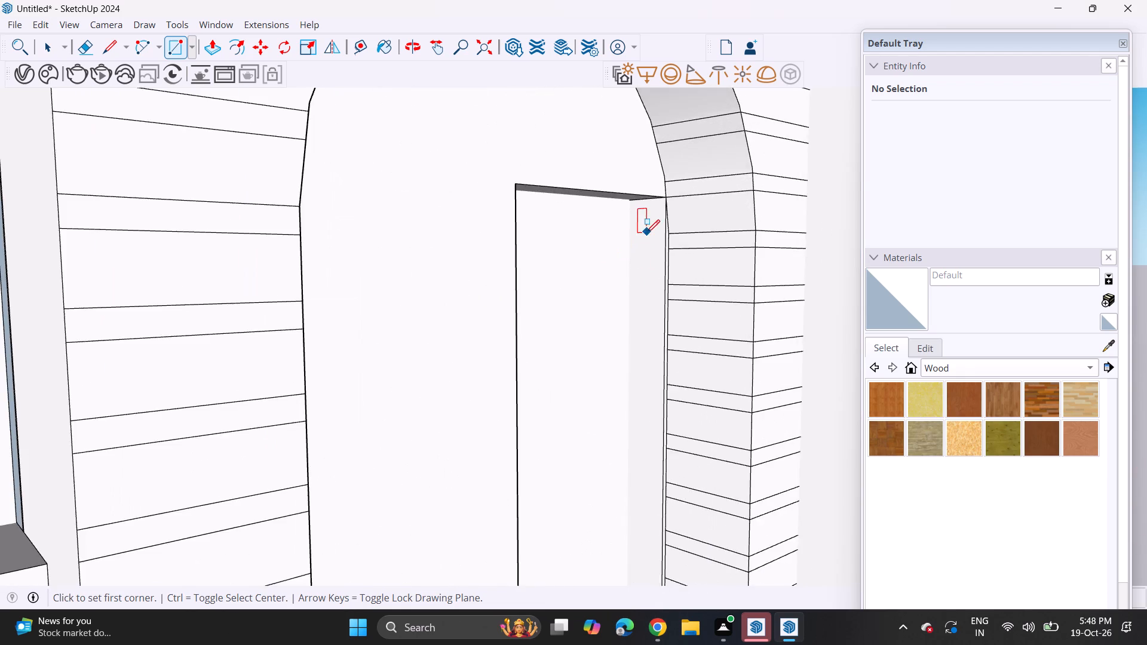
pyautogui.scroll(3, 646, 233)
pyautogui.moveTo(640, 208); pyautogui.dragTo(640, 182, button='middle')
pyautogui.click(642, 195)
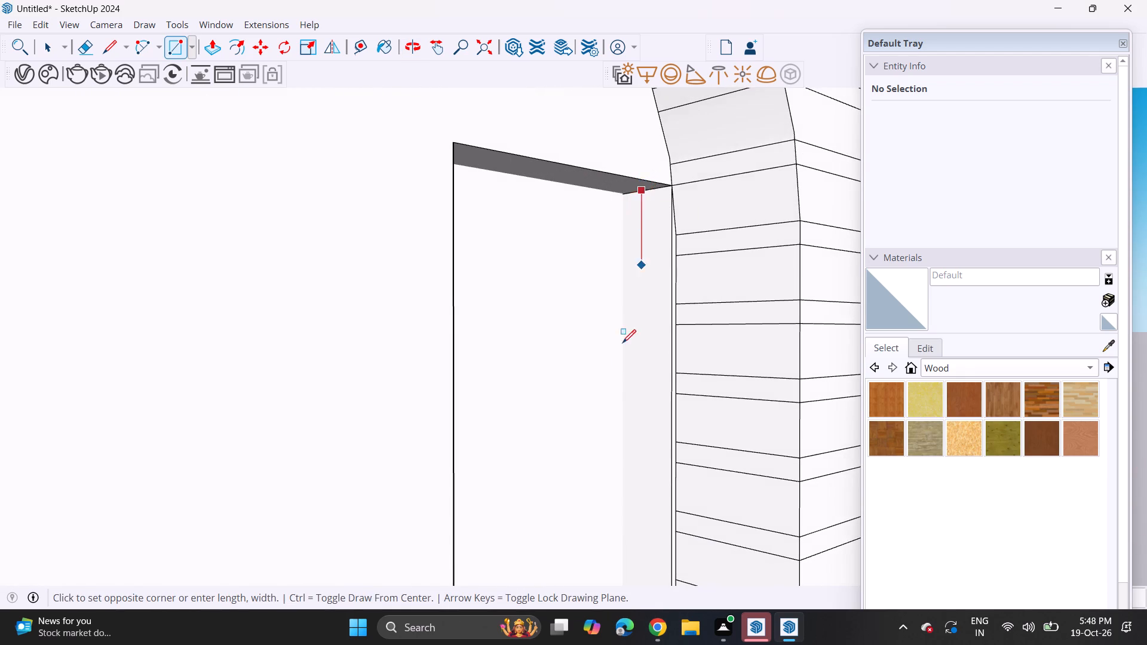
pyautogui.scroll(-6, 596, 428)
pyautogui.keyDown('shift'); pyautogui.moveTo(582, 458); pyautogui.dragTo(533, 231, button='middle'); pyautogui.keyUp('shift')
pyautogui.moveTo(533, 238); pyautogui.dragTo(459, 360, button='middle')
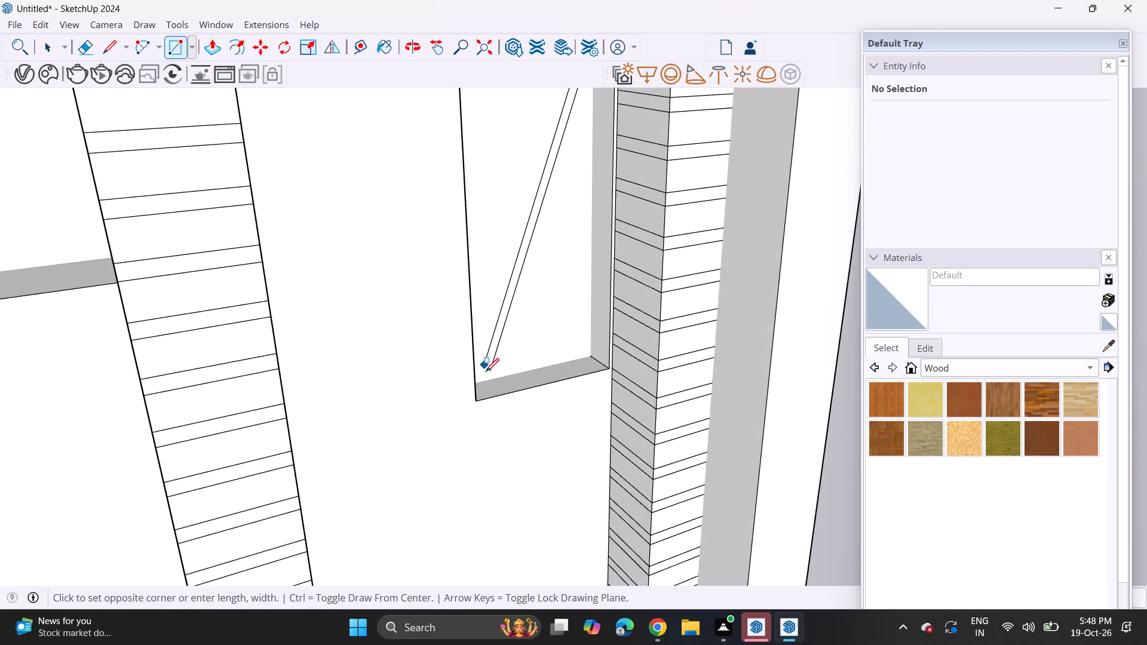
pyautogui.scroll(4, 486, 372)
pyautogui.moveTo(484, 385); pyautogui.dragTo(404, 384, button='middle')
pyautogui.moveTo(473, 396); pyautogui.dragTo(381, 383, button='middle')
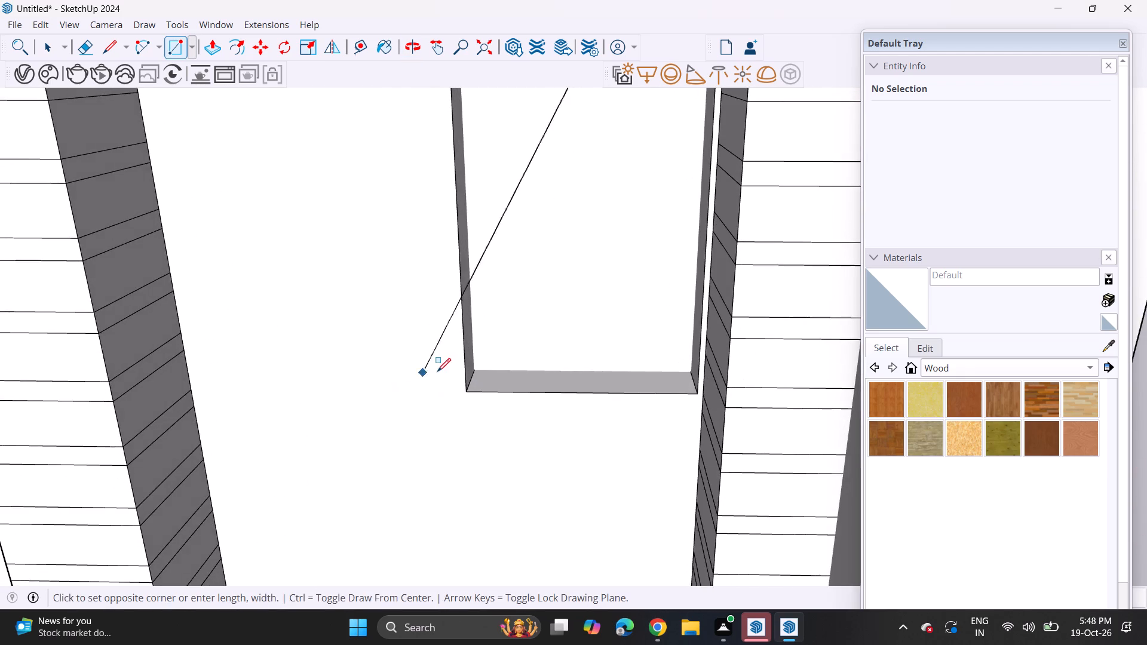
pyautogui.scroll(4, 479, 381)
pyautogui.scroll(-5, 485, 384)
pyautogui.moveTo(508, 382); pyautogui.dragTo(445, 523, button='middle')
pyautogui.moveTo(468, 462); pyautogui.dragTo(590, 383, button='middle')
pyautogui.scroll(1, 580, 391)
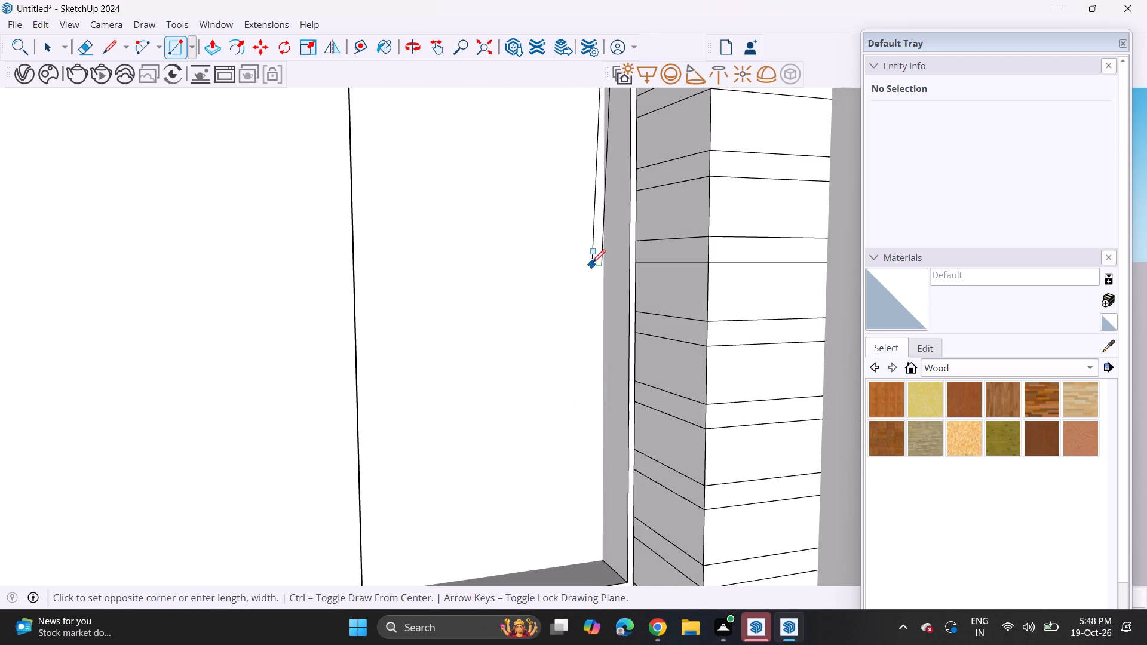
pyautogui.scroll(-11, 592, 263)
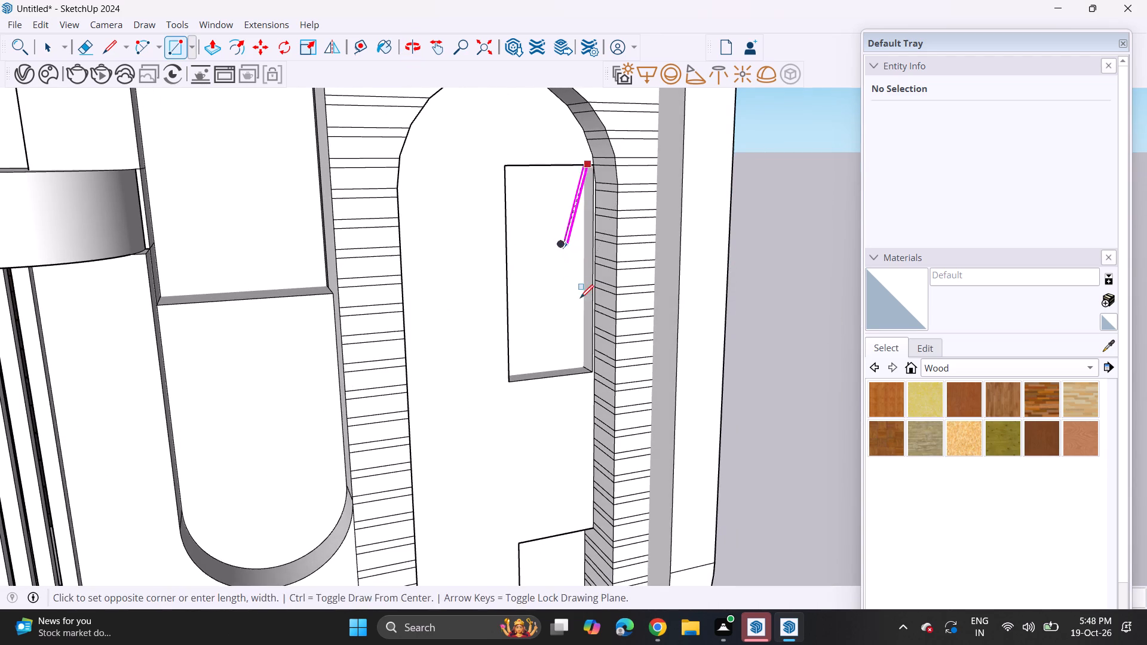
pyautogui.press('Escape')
# Draw a thin full-width rectangle along the sill of the upper window opening in the tower's capsule-shaped recess.
pyautogui.middleClick(571, 202)
pyautogui.scroll(4, 575, 182)
pyautogui.moveTo(584, 202); pyautogui.dragTo(600, 99, button='middle')
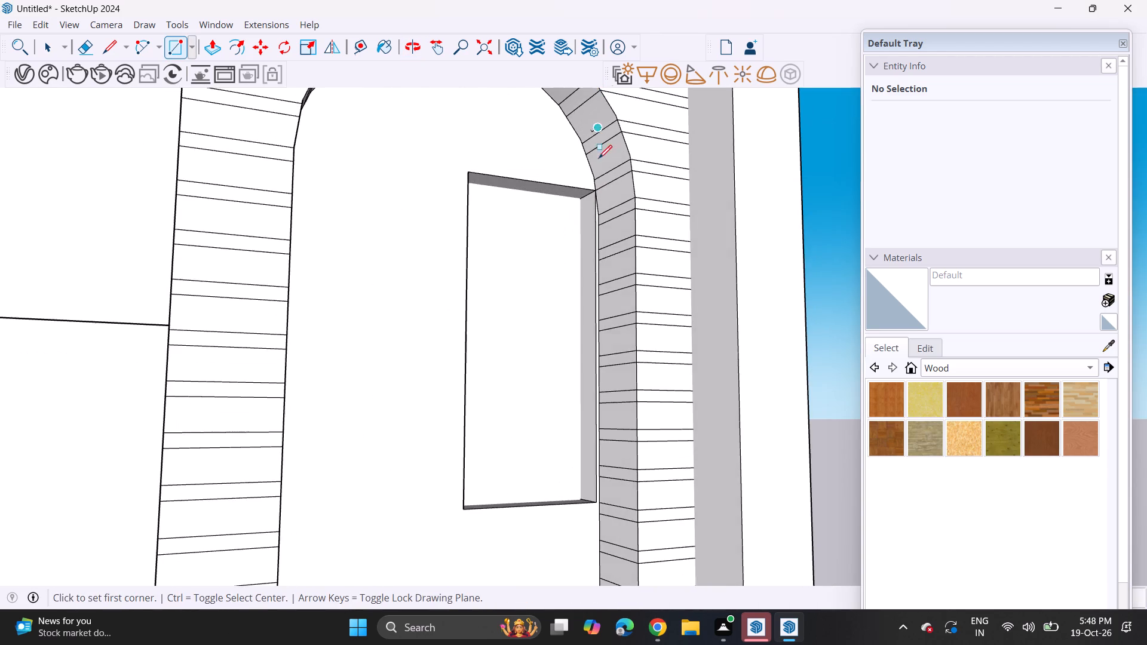
pyautogui.moveTo(610, 410); pyautogui.dragTo(582, 538, button='middle')
pyautogui.scroll(1, 609, 414)
pyautogui.scroll(9, 587, 463)
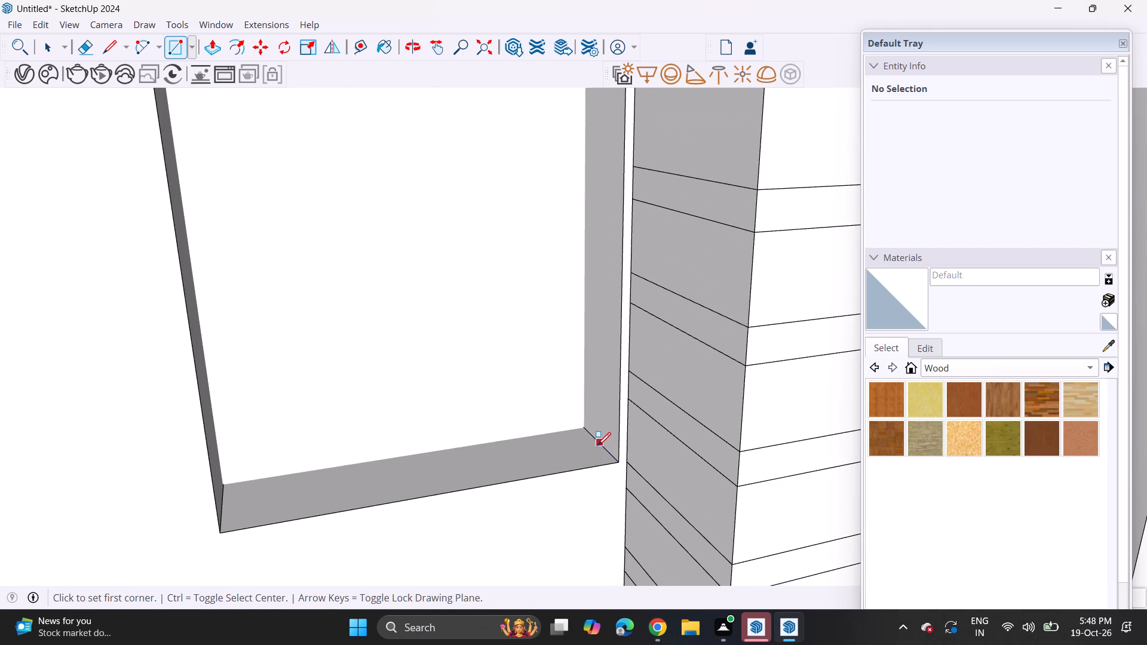
pyautogui.click(597, 446)
pyautogui.scroll(-4, 410, 390)
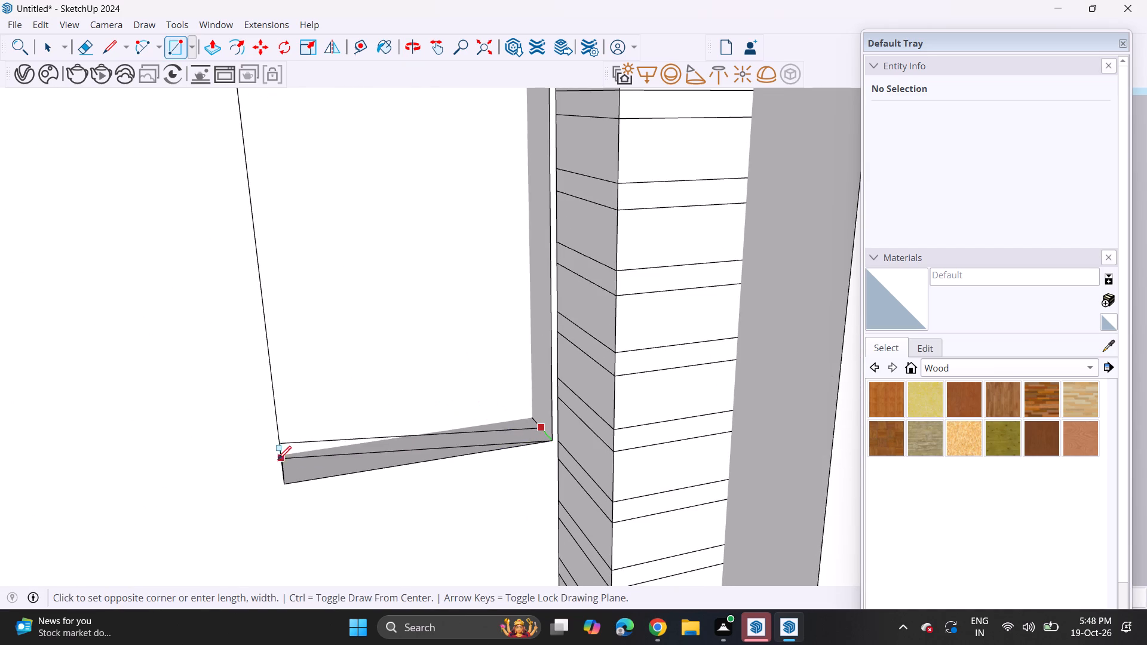
pyautogui.moveTo(281, 466); pyautogui.dragTo(196, 497, button='middle')
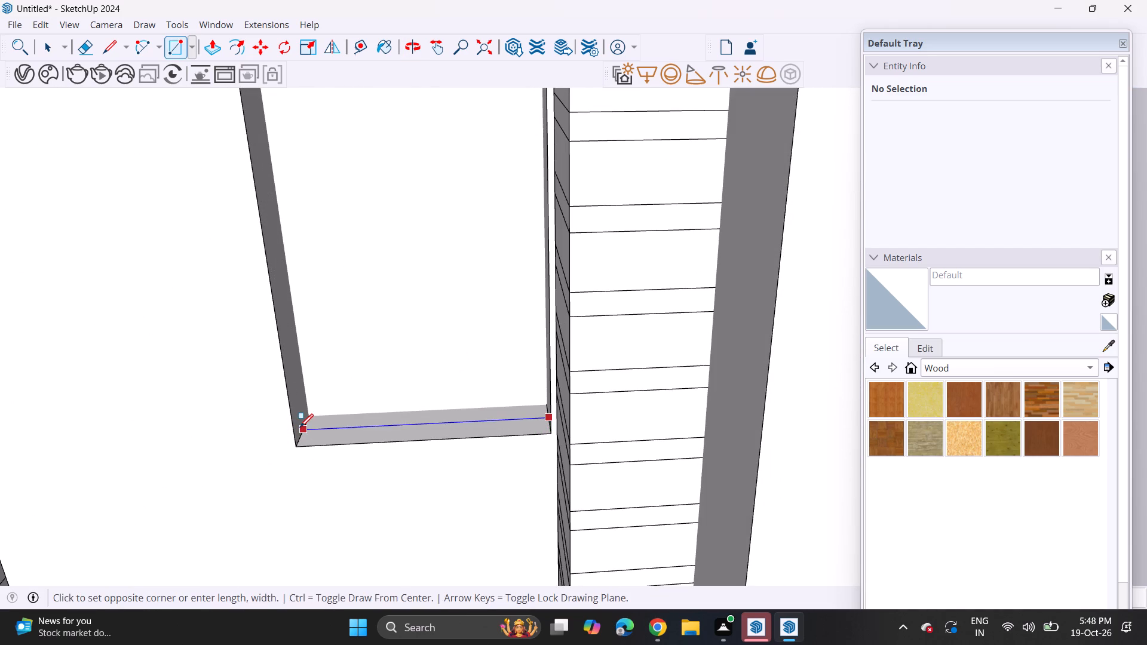
pyautogui.click(300, 427)
pyautogui.click(303, 432)
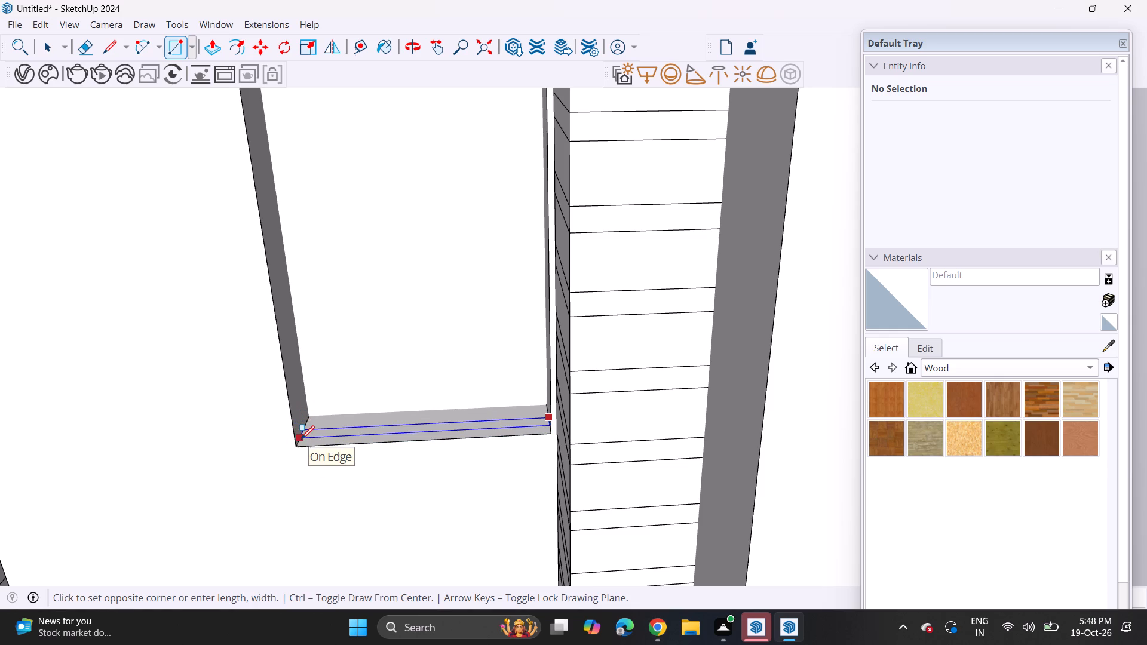
pyautogui.scroll(9, 301, 439)
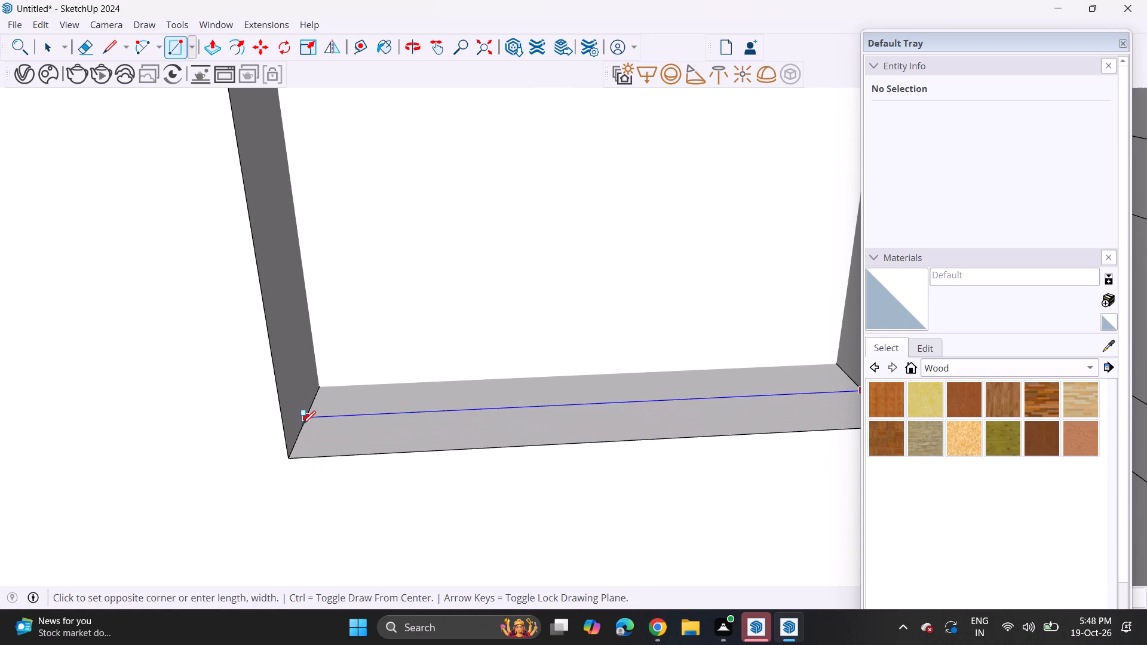
pyautogui.click(300, 426)
# Push/Pull the thin sill strip up to the top of the upper opening to form the glass pane.
pyautogui.press('space')
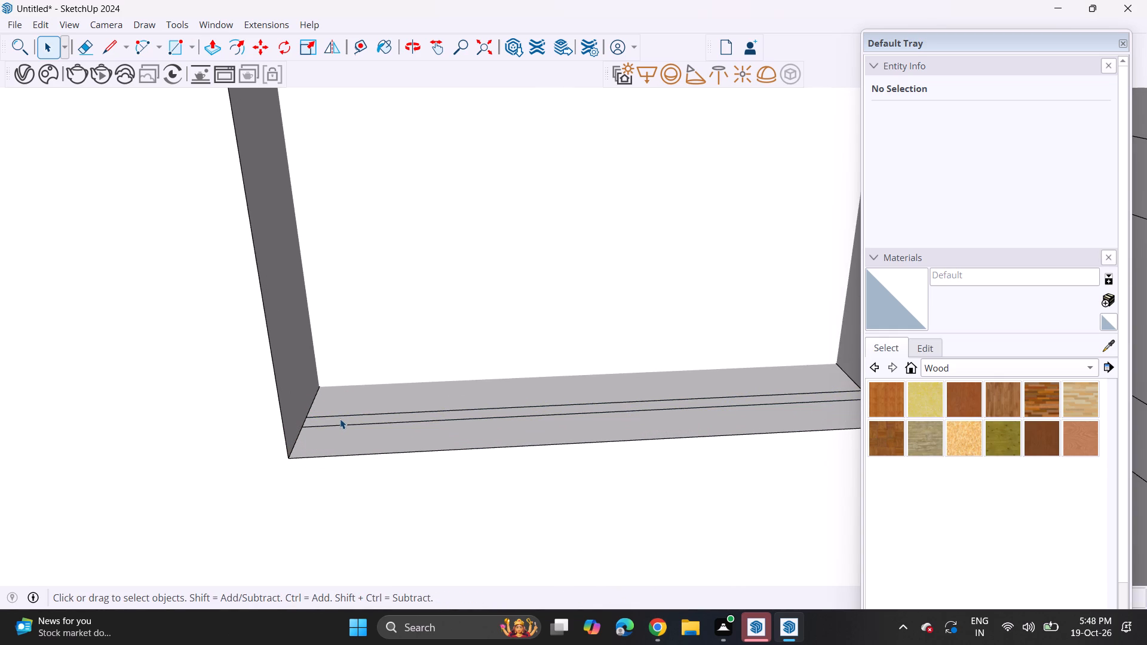
pyautogui.click(340, 419)
pyautogui.click(340, 419)
pyautogui.press('p')
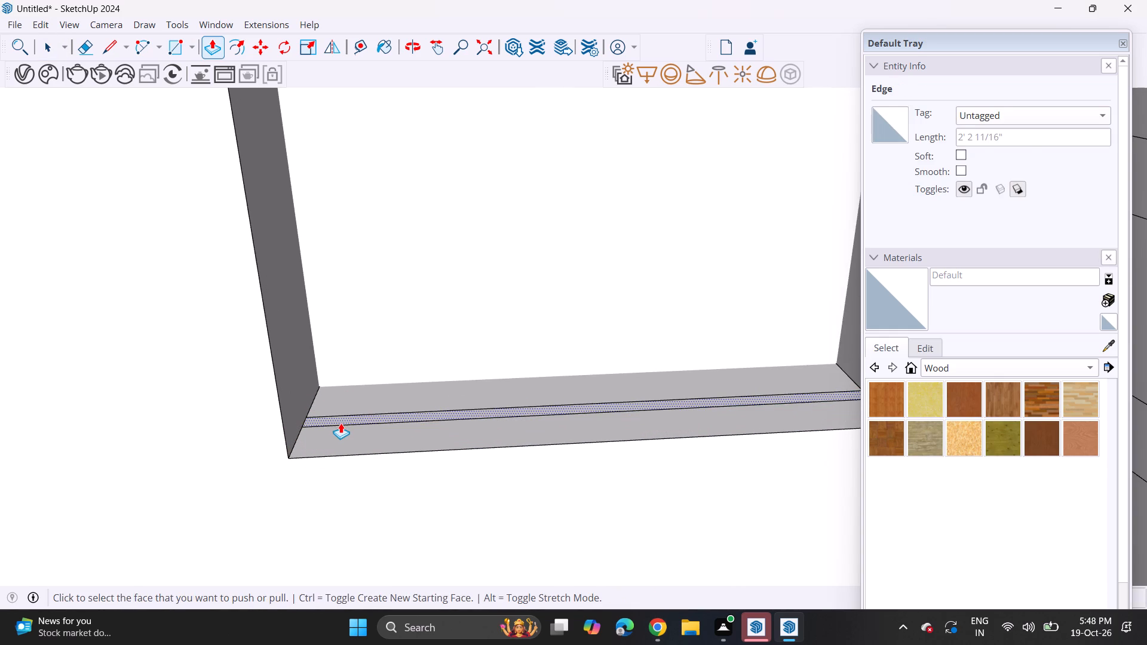
pyautogui.click(341, 423)
pyautogui.scroll(-6, 385, 333)
pyautogui.moveTo(390, 298); pyautogui.dragTo(412, 442, button='middle')
pyautogui.moveTo(412, 442); pyautogui.dragTo(413, 336, button='middle')
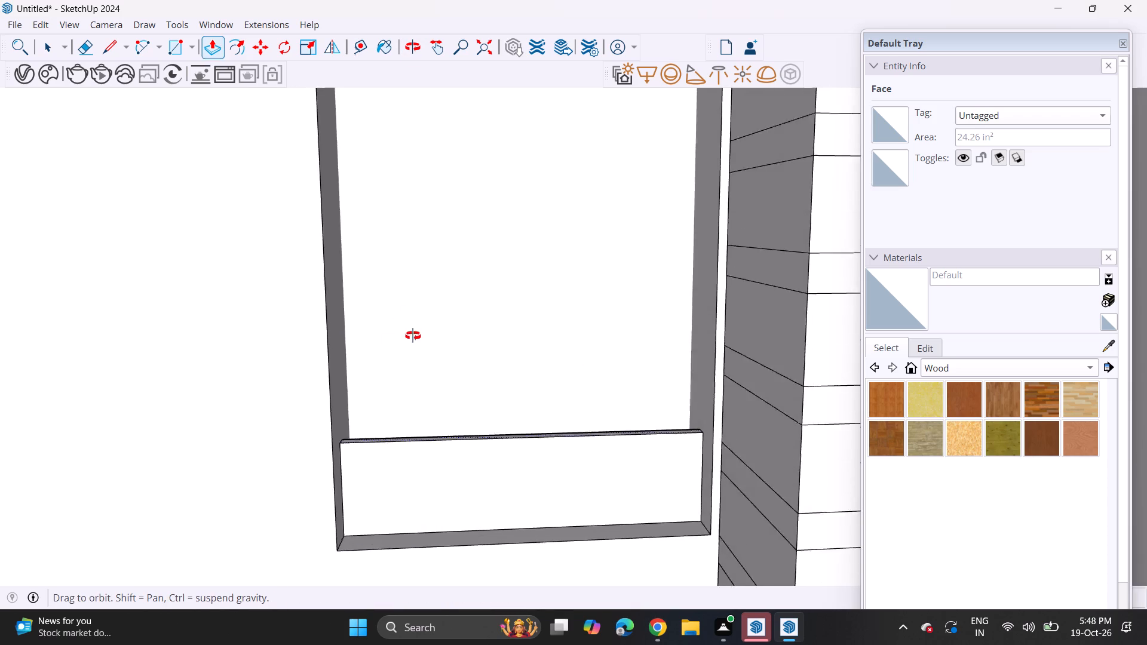
pyautogui.moveTo(413, 336); pyautogui.dragTo(416, 298, button='middle')
pyautogui.scroll(-8, 410, 279)
pyautogui.moveTo(413, 239); pyautogui.dragTo(460, 465, button='middle')
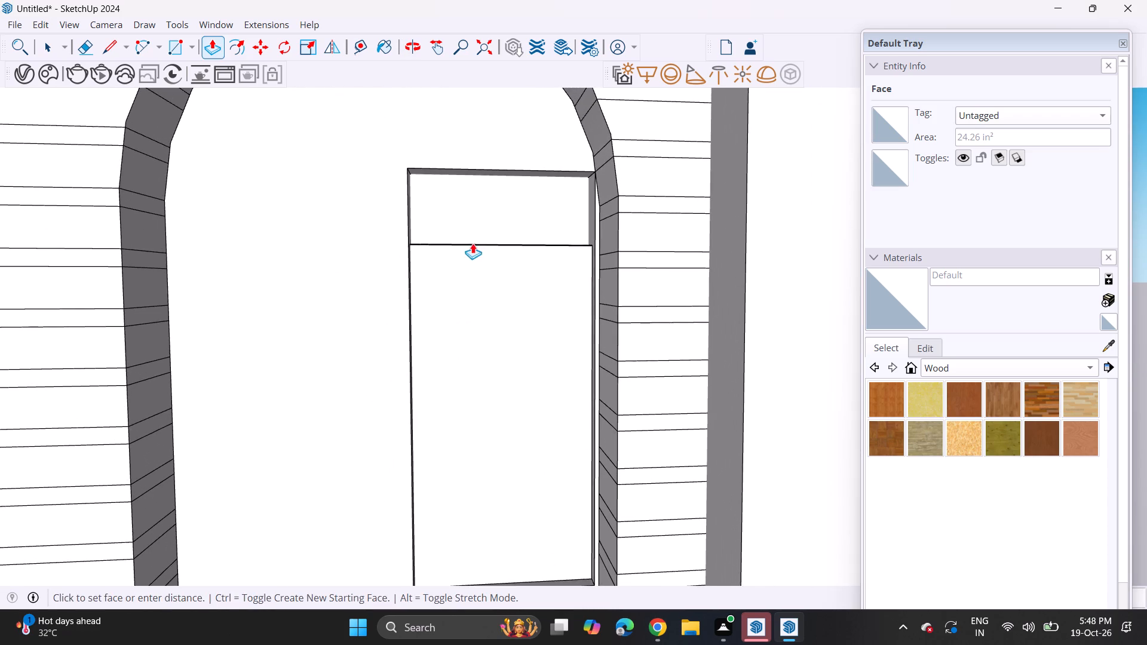
pyautogui.moveTo(473, 243); pyautogui.dragTo(490, 207, button='middle')
pyautogui.click(500, 177)
# Paint the upper window pane with Translucent Glass Gray from the Glass and Mirrors materials.
pyautogui.moveTo(499, 219); pyautogui.dragTo(499, 284, button='middle')
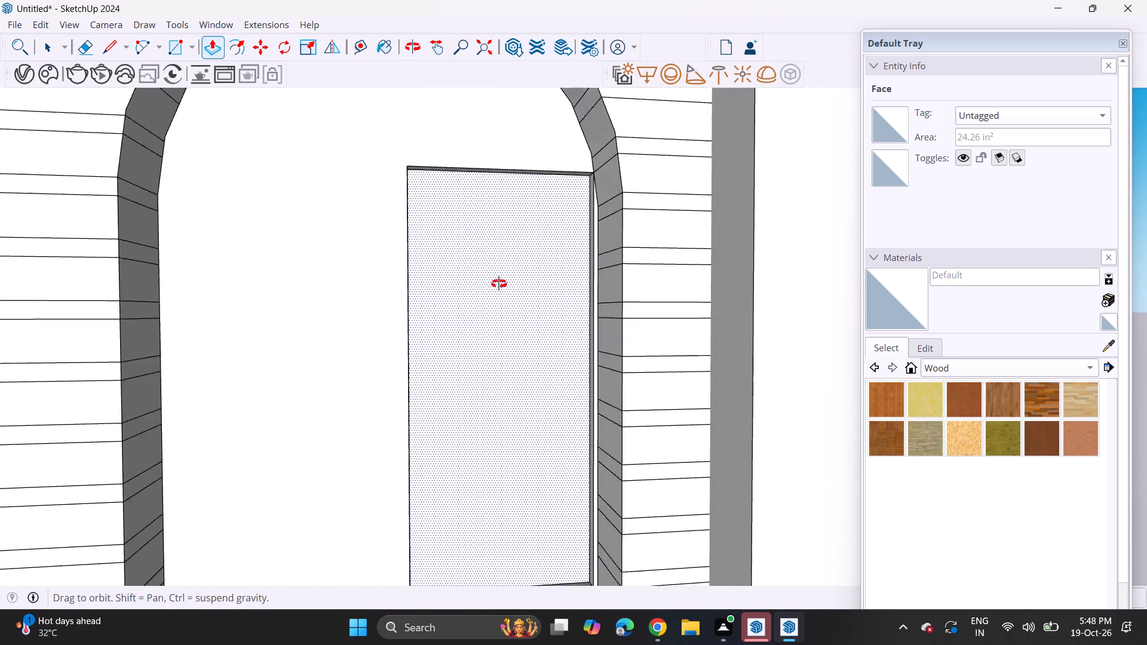
pyautogui.moveTo(499, 284); pyautogui.dragTo(499, 294, button='middle')
pyautogui.scroll(-10, 489, 299)
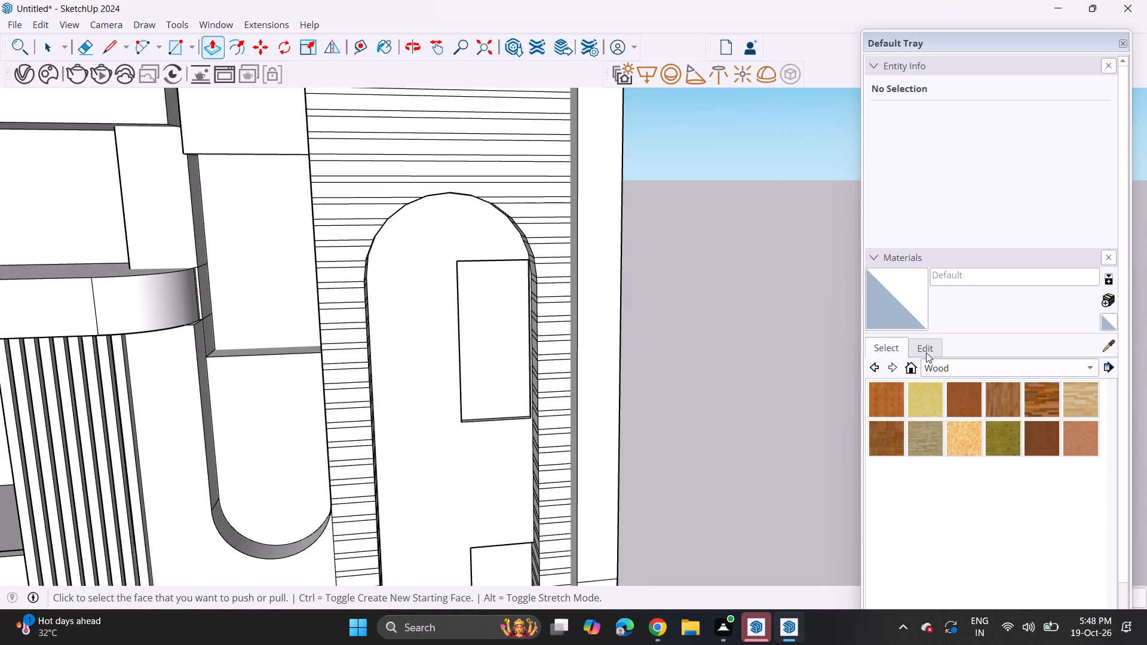
pyautogui.click(932, 370)
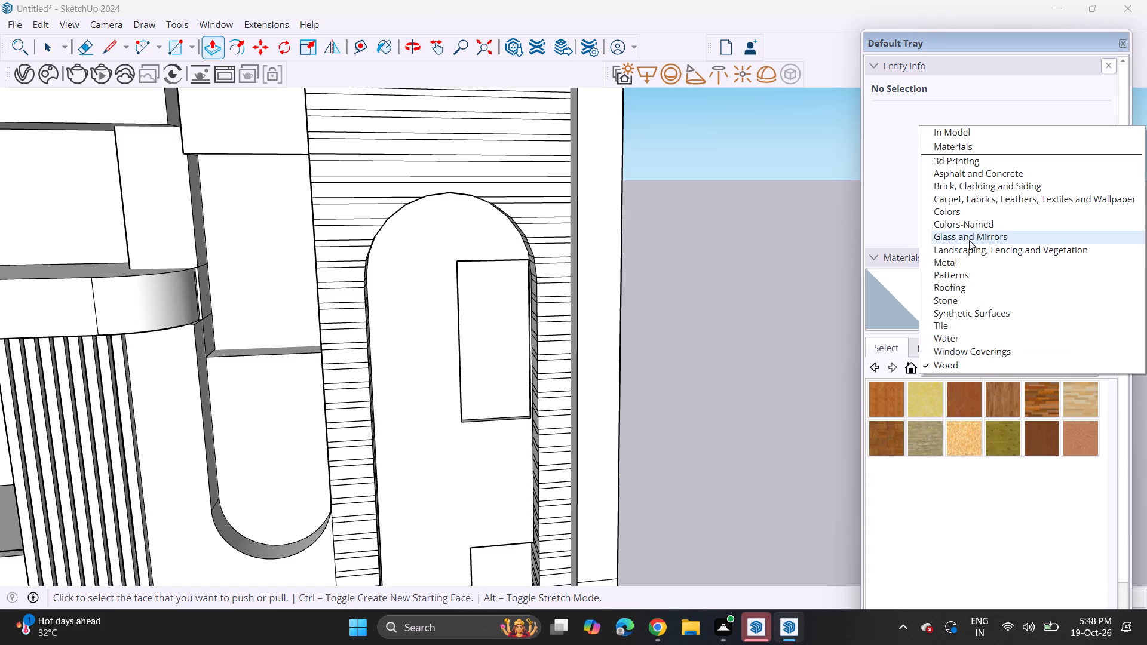
pyautogui.click(970, 239)
pyautogui.click(921, 437)
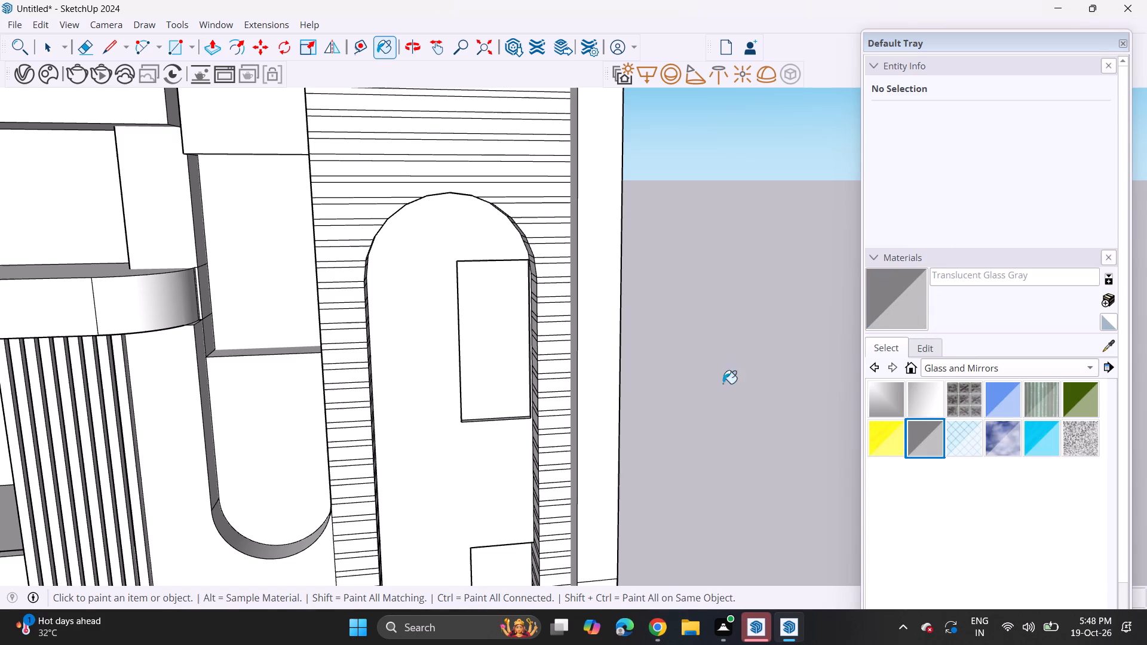
pyautogui.click(483, 380)
# Darken the Translucent Glass Gray material's colour to near black.
pyautogui.moveTo(470, 347); pyautogui.dragTo(669, 334, button='middle')
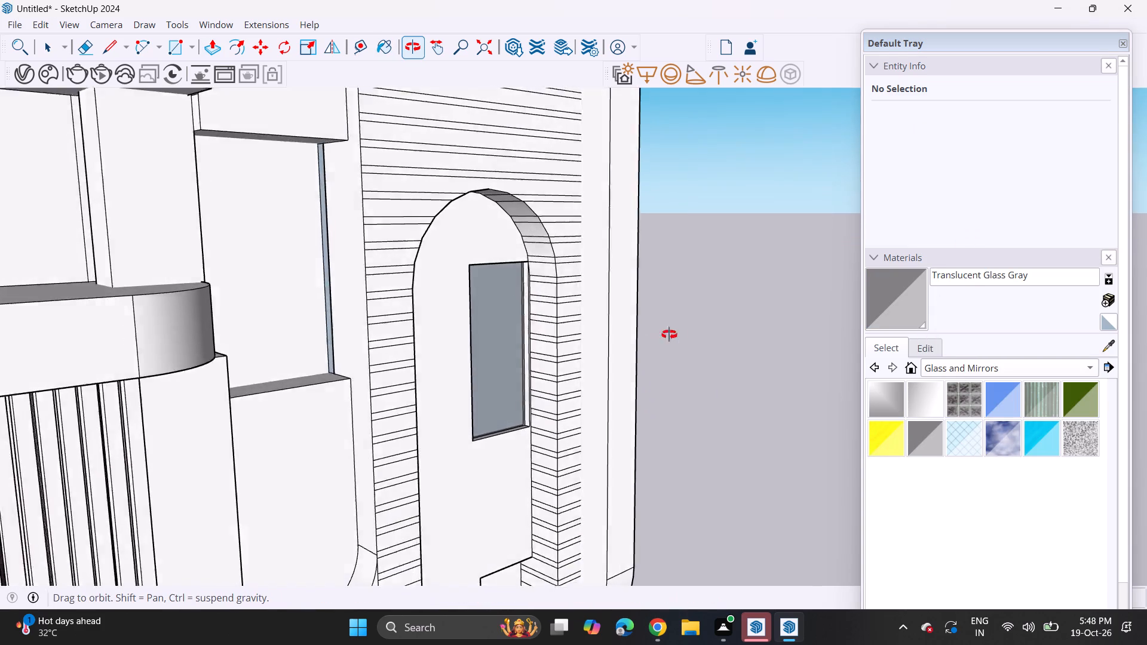
pyautogui.moveTo(669, 334); pyautogui.dragTo(638, 355, button='middle')
pyautogui.click(915, 348)
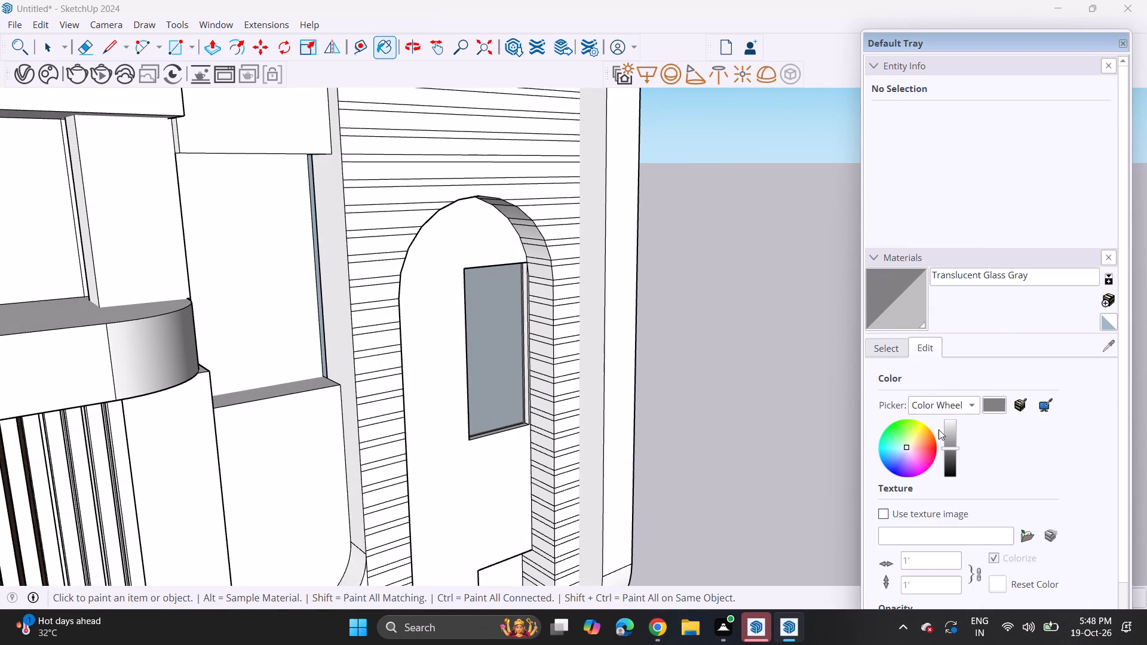
pyautogui.click(943, 458)
pyautogui.click(946, 463)
pyautogui.click(947, 470)
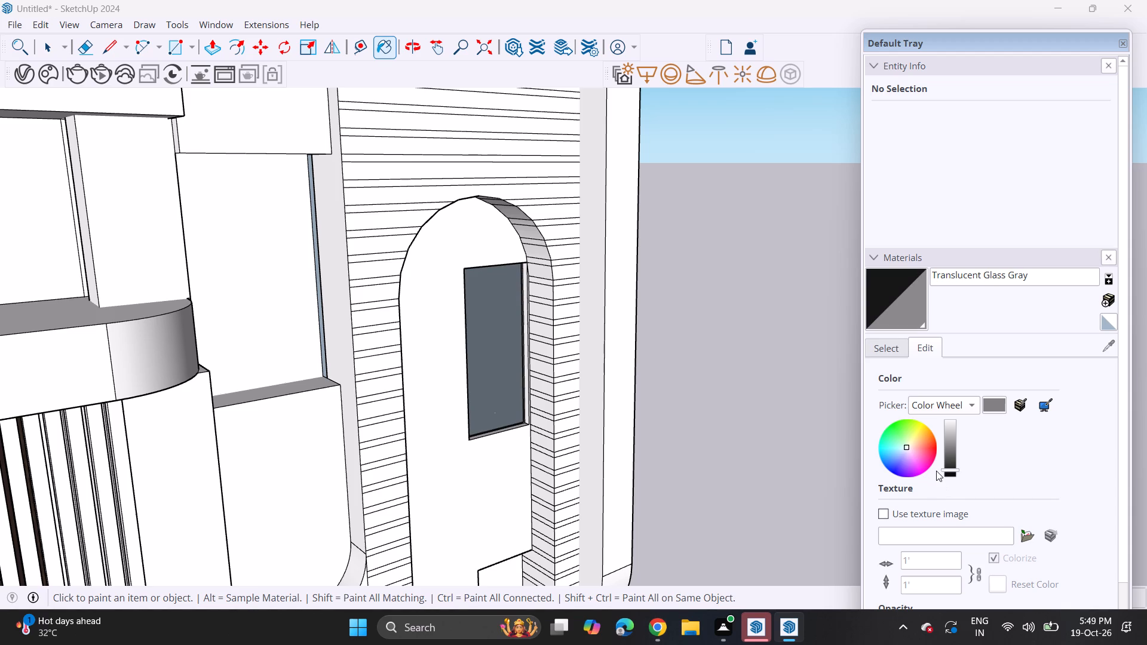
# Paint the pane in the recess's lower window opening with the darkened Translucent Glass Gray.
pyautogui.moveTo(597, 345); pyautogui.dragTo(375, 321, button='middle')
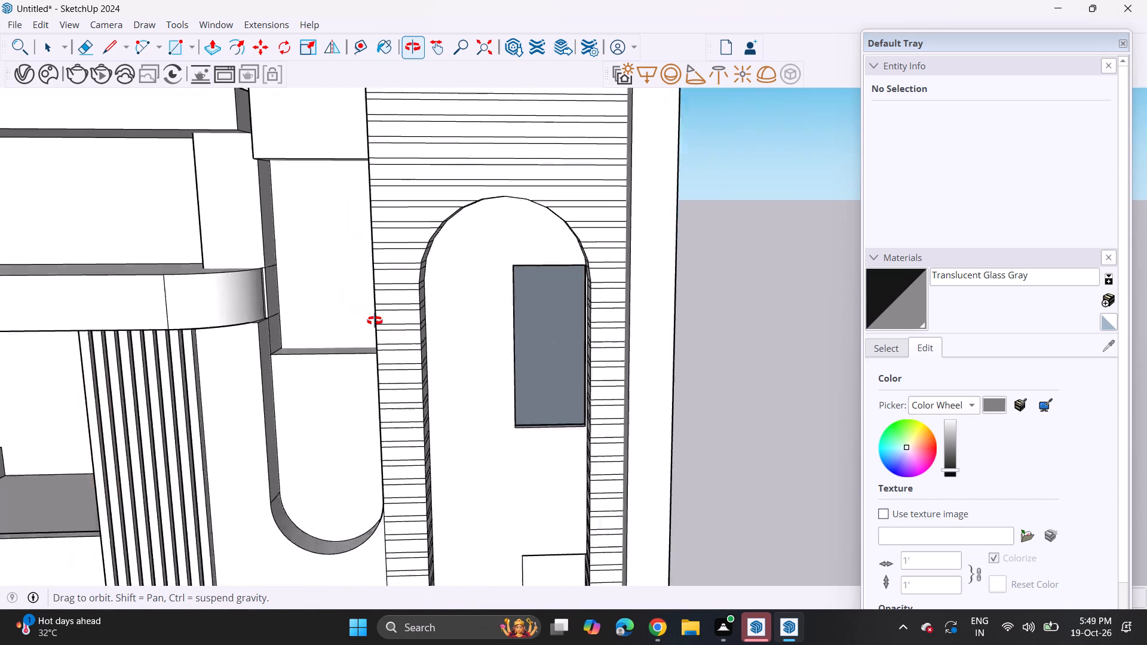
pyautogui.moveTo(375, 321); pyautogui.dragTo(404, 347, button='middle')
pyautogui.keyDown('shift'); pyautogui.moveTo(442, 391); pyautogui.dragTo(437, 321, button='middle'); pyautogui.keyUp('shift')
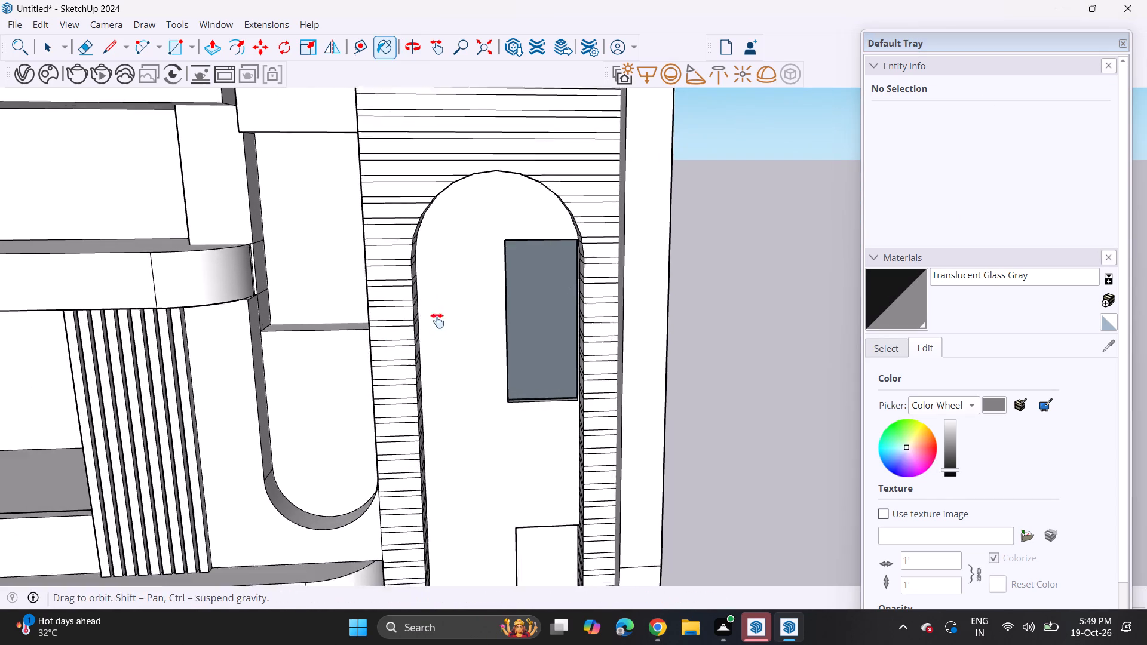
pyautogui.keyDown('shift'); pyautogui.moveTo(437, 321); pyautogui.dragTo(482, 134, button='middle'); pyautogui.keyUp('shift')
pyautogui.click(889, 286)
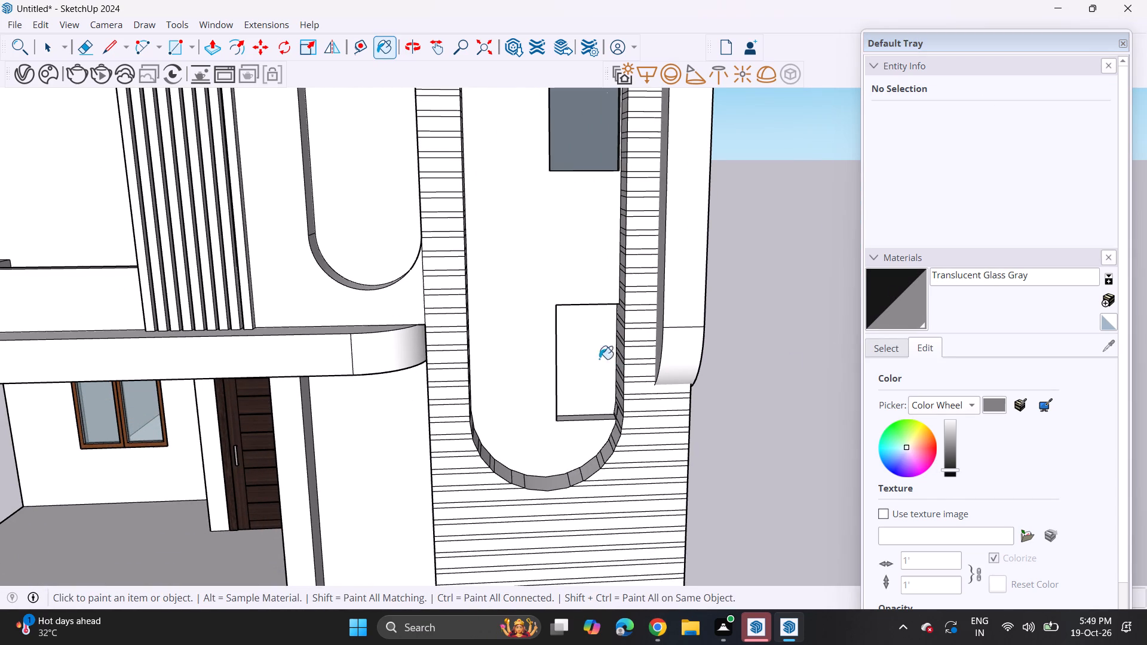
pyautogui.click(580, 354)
# Darken the Translucent Glass Gray material's colour fully to black.
pyautogui.click(932, 346)
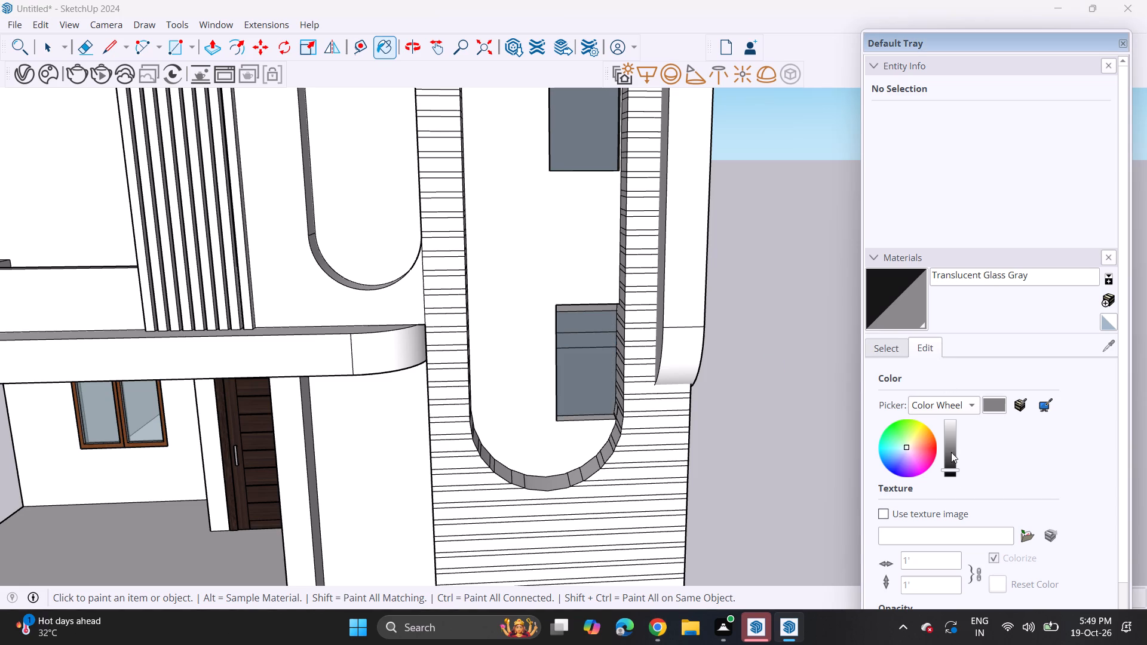
pyautogui.moveTo(950, 463); pyautogui.dragTo(951, 492)
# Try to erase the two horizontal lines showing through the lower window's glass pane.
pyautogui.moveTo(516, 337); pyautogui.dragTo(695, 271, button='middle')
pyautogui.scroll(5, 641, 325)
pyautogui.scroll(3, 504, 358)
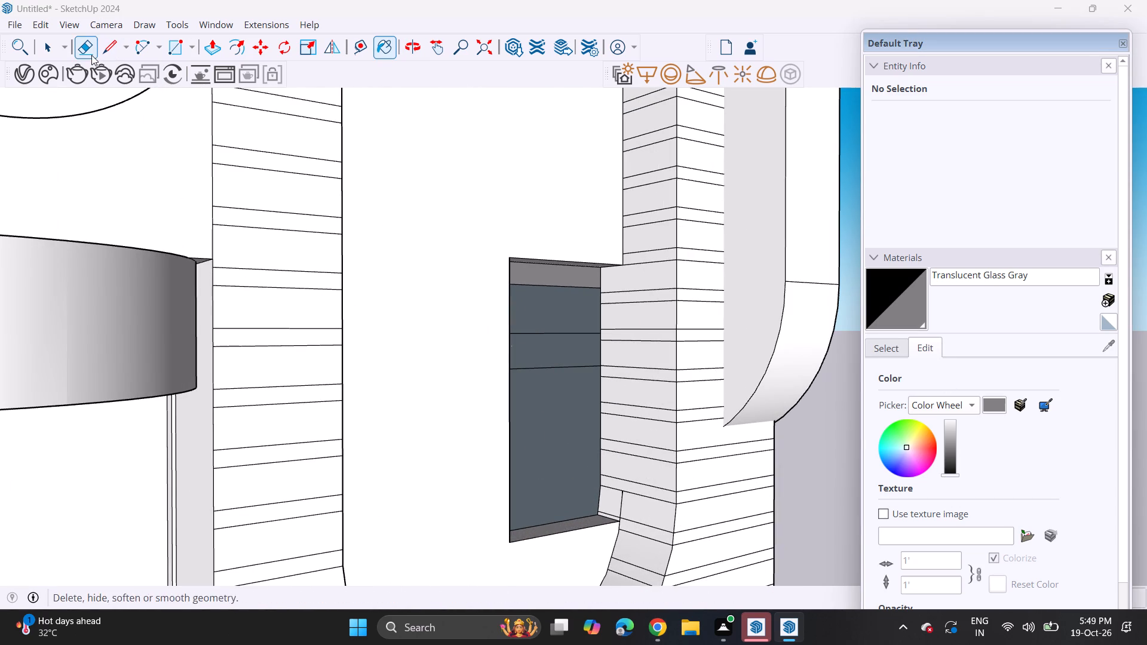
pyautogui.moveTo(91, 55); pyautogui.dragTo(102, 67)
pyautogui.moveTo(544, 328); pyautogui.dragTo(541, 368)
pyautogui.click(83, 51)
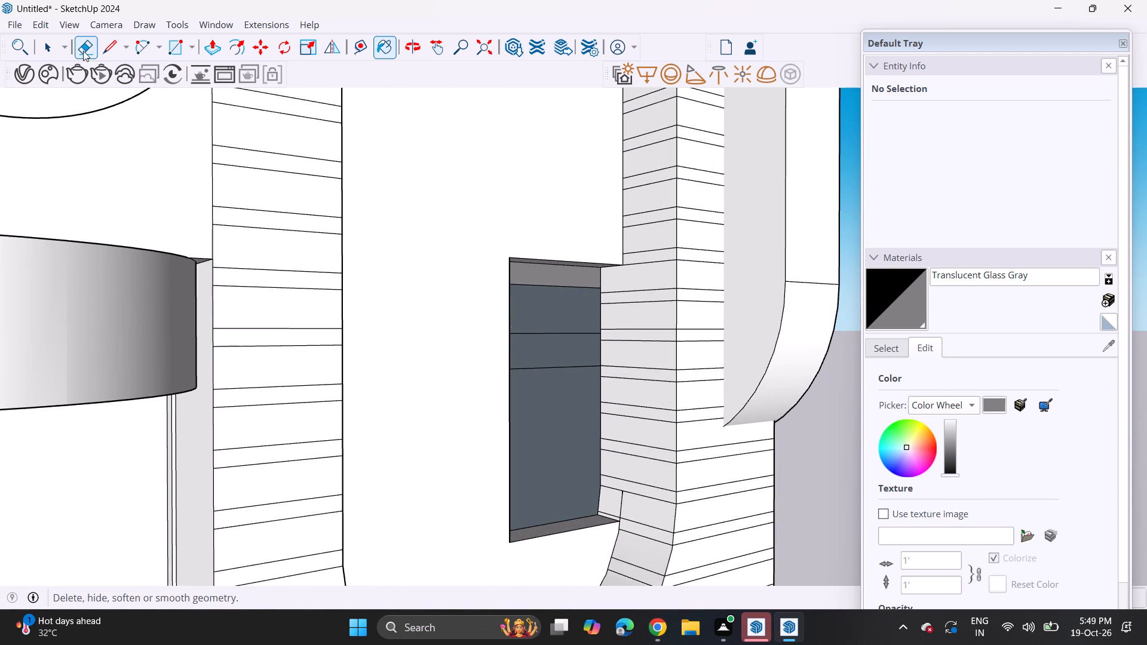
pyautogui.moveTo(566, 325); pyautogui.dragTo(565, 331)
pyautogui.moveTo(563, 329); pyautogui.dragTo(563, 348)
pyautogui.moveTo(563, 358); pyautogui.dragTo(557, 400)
# Push/Pull the lower window pane's front face slightly outward.
pyautogui.moveTo(577, 395); pyautogui.dragTo(523, 430, button='middle')
pyautogui.scroll(3, 600, 402)
pyautogui.press('space')
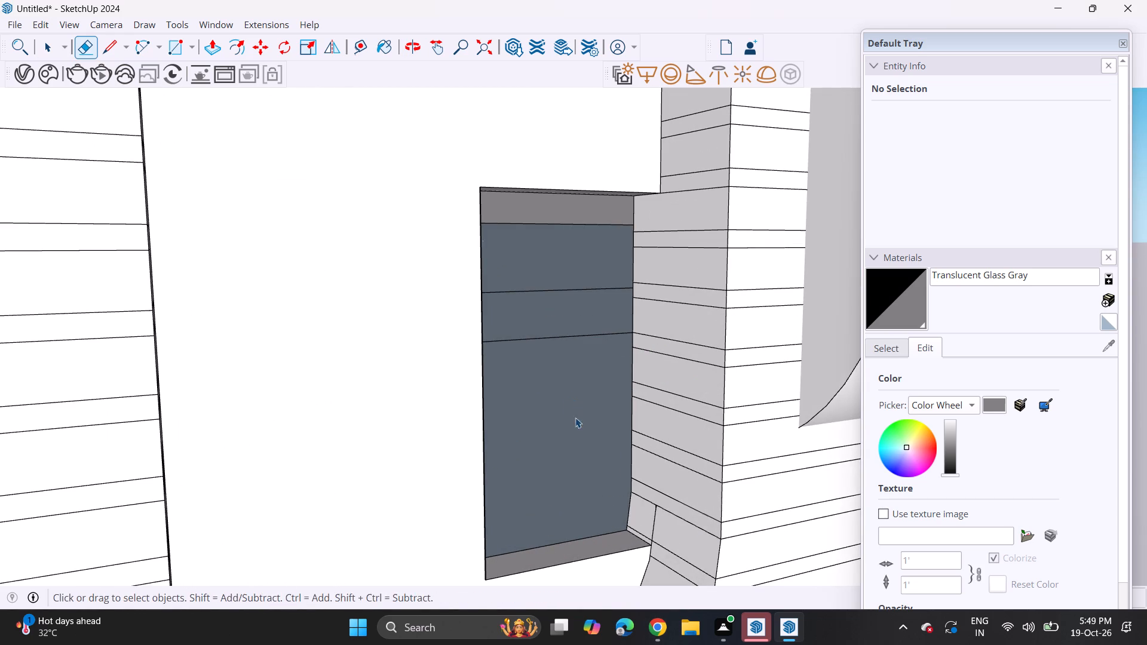
pyautogui.press('p')
pyautogui.click(577, 430)
pyautogui.click(584, 432)
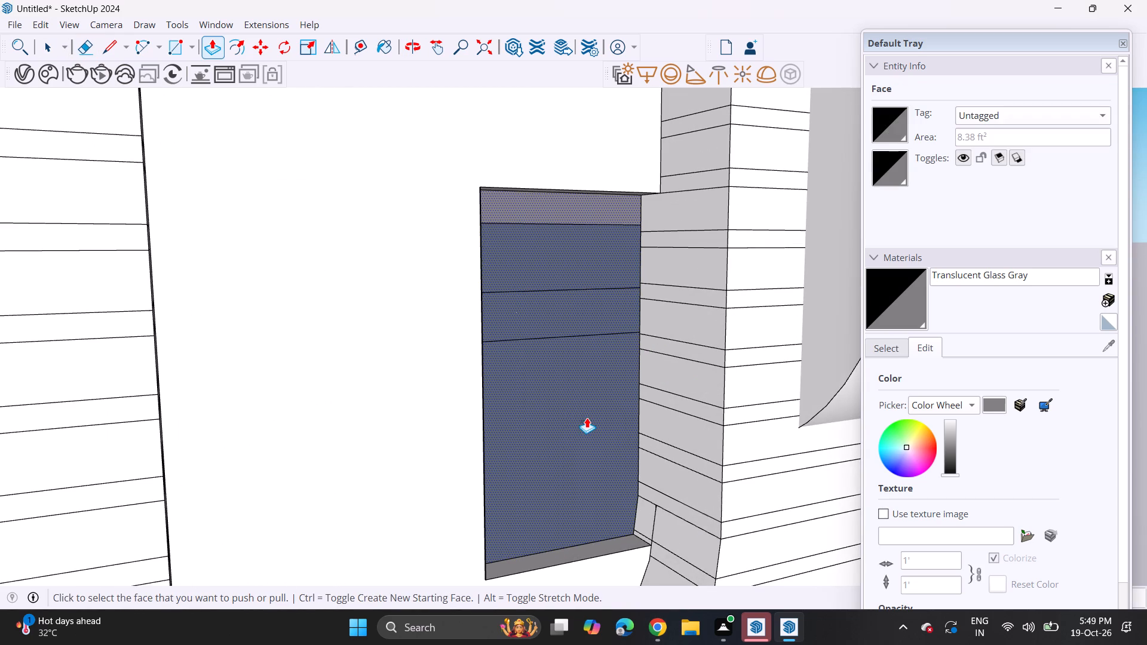
# Paint the lower window pane with Color M08 from the Colors materials.
pyautogui.scroll(-14, 582, 387)
pyautogui.moveTo(582, 423); pyautogui.dragTo(507, 406, button='middle')
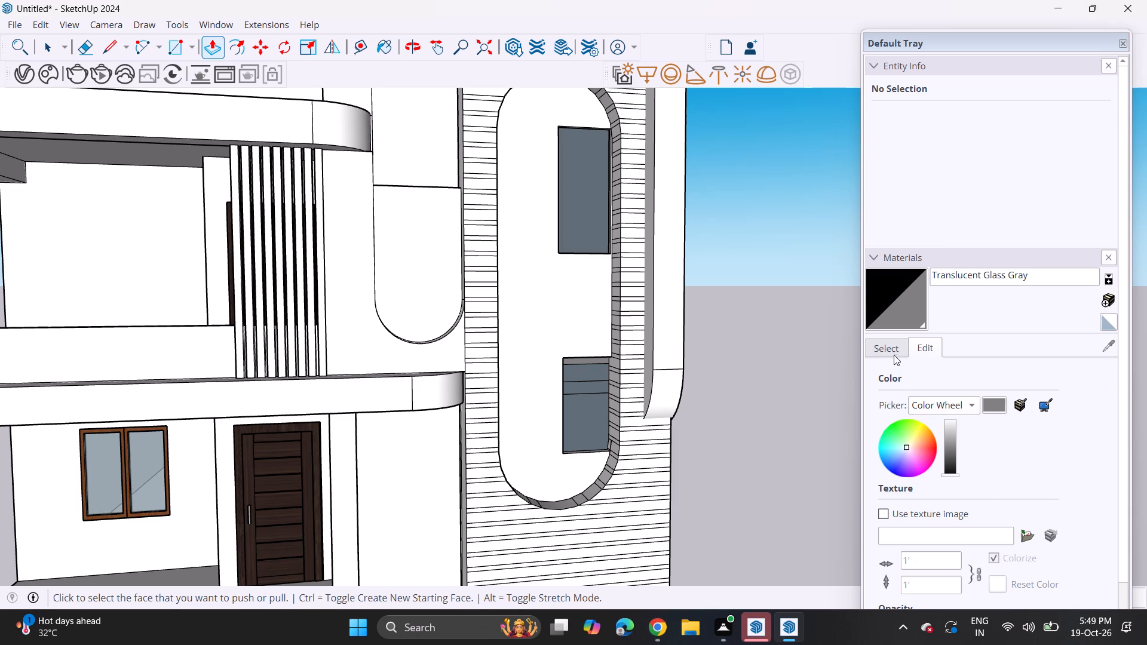
pyautogui.click(891, 346)
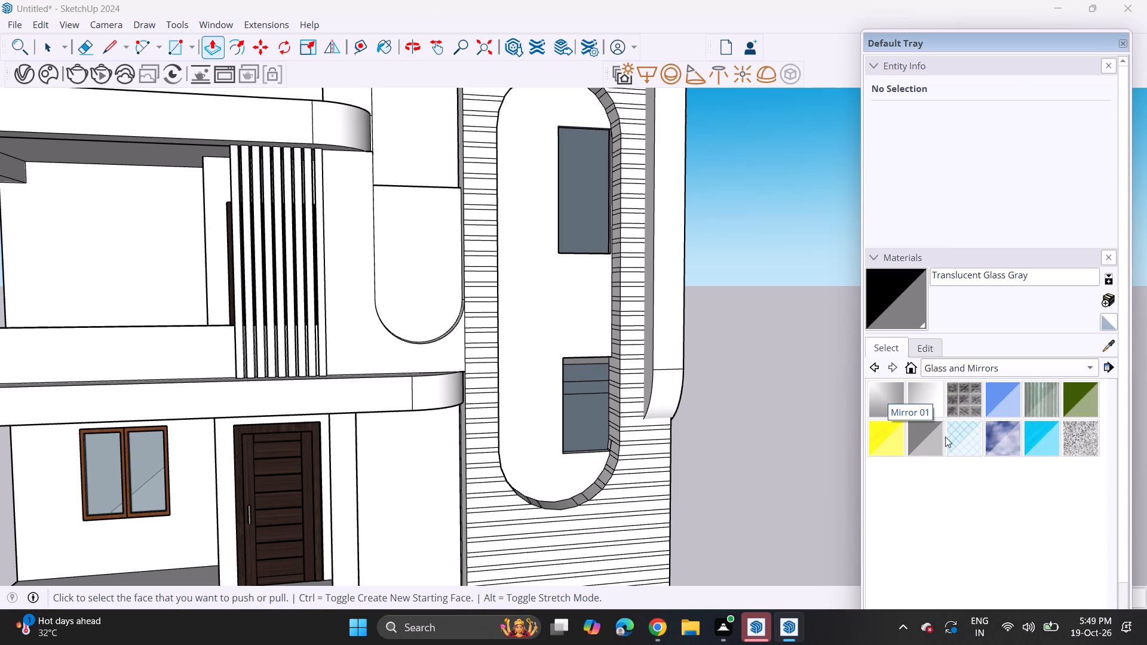
pyautogui.click(990, 373)
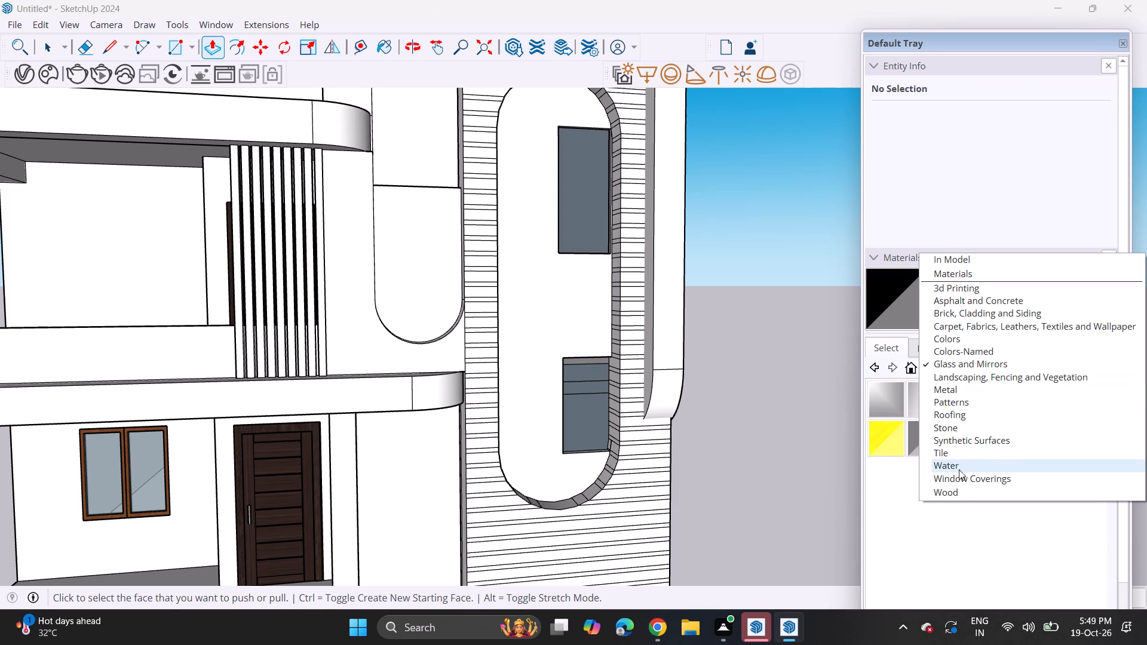
pyautogui.click(986, 343)
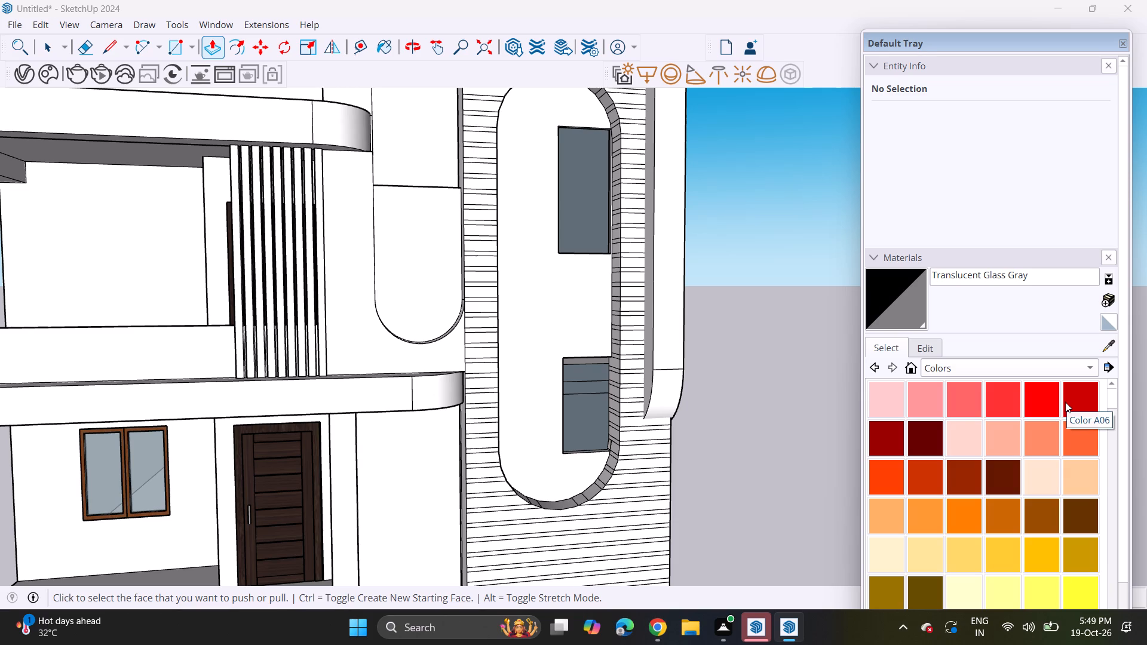
pyautogui.scroll(-18, 959, 434)
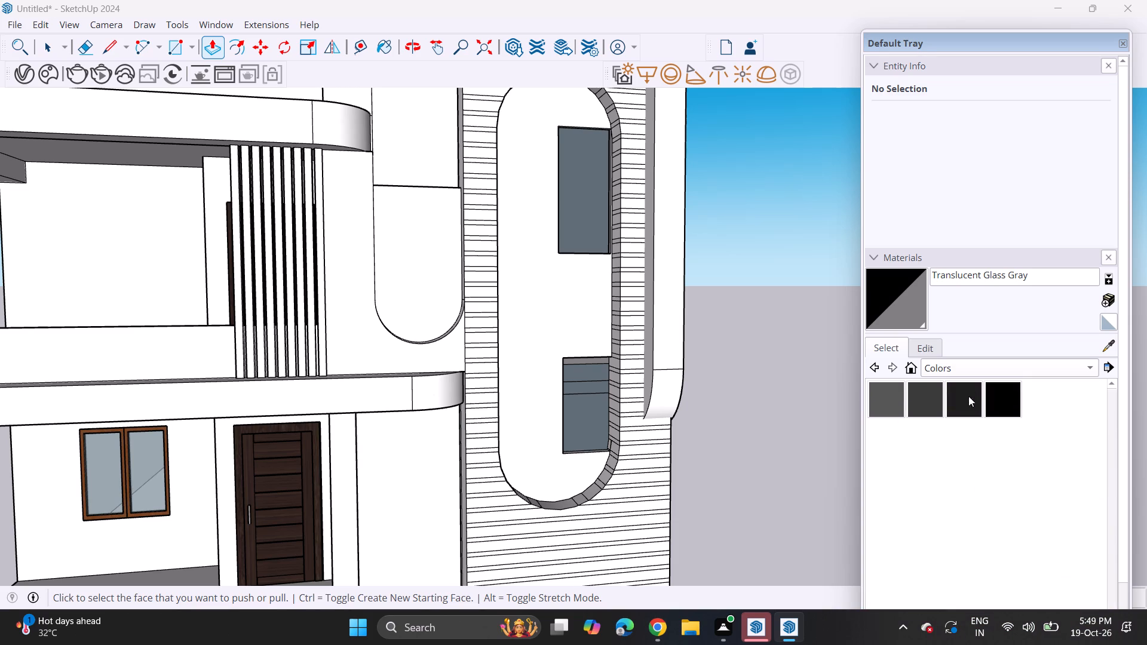
pyautogui.click(961, 399)
pyautogui.click(584, 416)
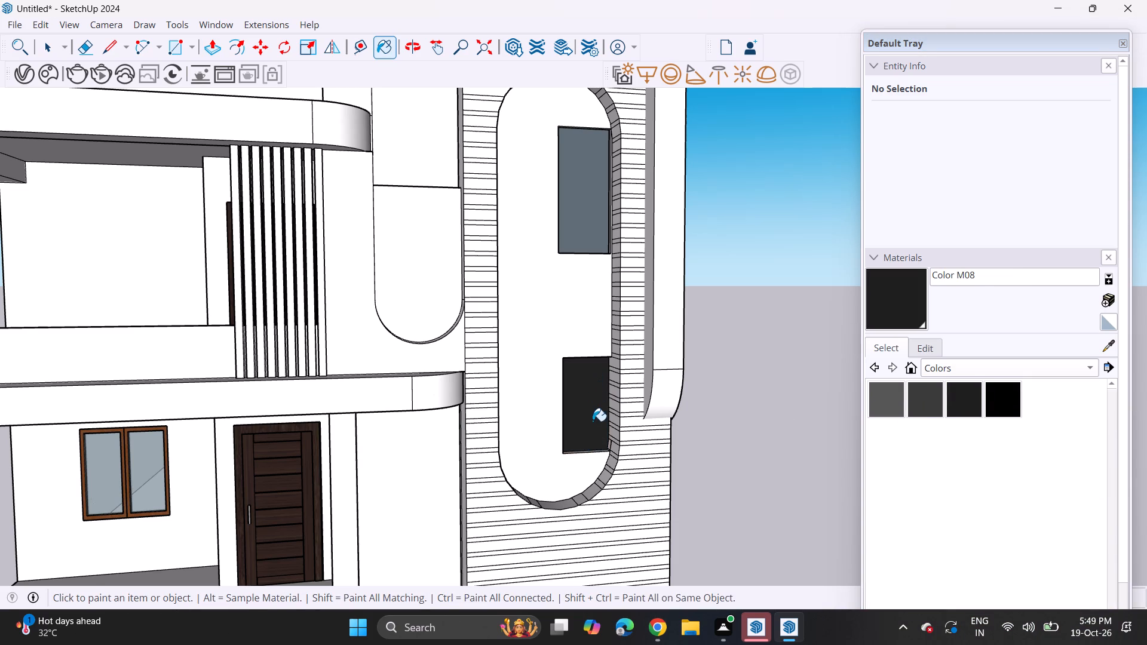
# Paint the recessed wall strip between the ground-floor door and the slatted tower with Color M08.
pyautogui.scroll(-3, 593, 420)
pyautogui.keyDown('shift'); pyautogui.moveTo(611, 406); pyautogui.dragTo(668, 425, button='middle'); pyautogui.keyUp('shift')
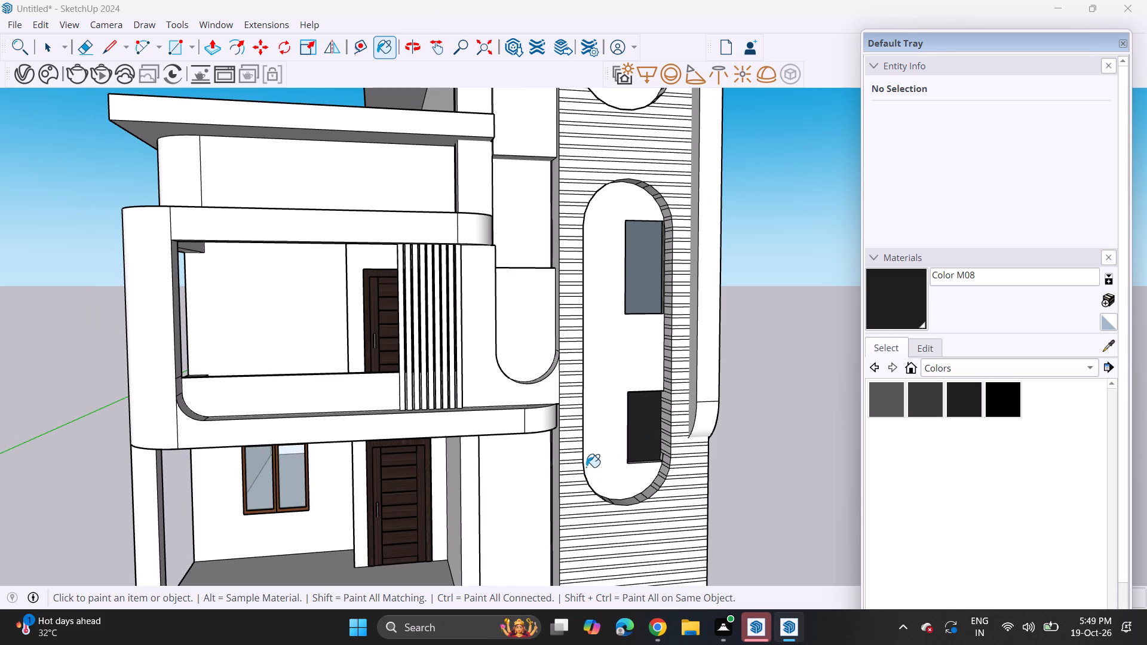
pyautogui.moveTo(586, 466); pyautogui.dragTo(543, 458, button='middle')
pyautogui.click(513, 473)
# Paint the circular recess face near the top of the tower with Color M08.
pyautogui.scroll(-3, 520, 471)
pyautogui.keyDown('shift'); pyautogui.moveTo(523, 470); pyautogui.dragTo(569, 490, button='middle'); pyautogui.keyUp('shift')
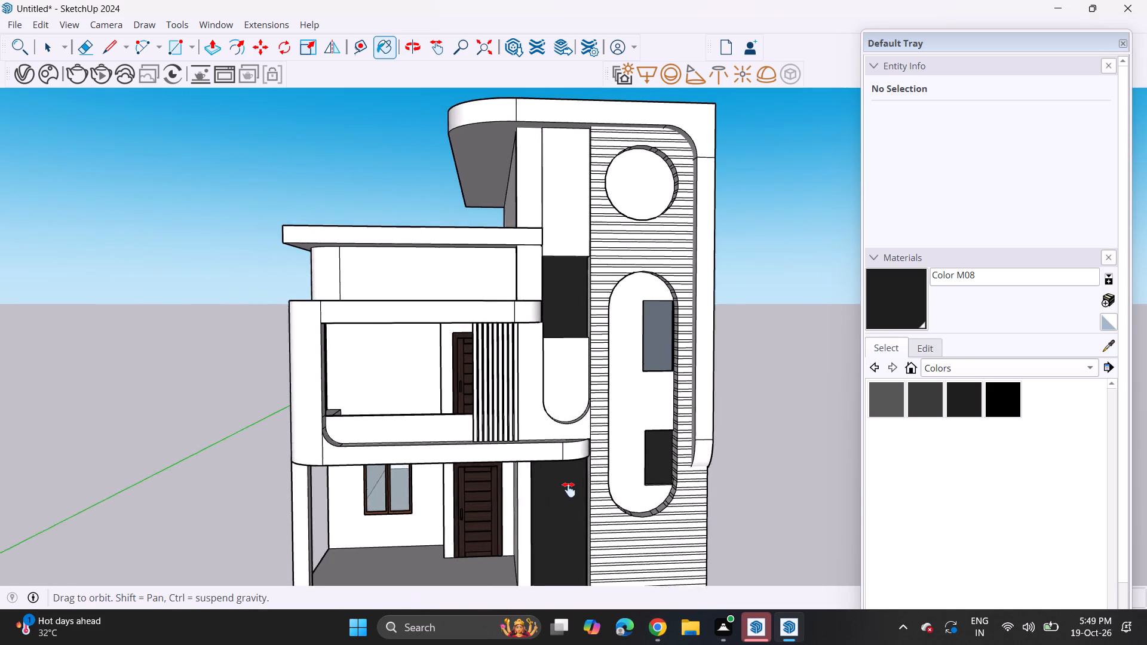
pyautogui.keyDown('shift'); pyautogui.moveTo(569, 490); pyautogui.dragTo(585, 505, button='middle'); pyautogui.keyUp('shift')
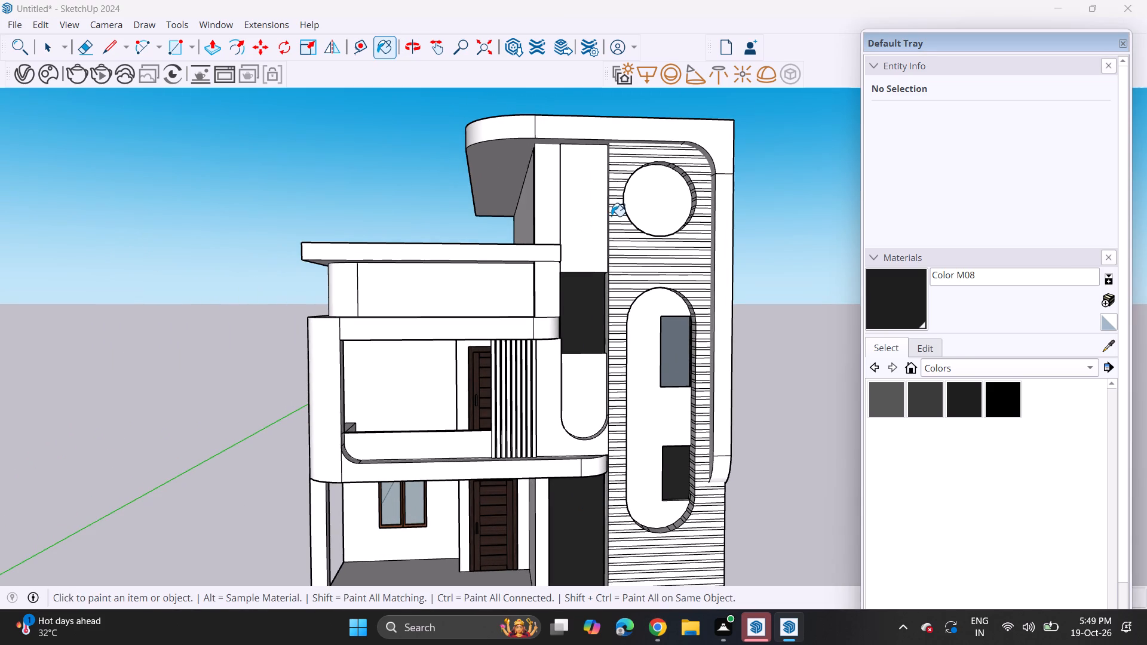
pyautogui.click(638, 180)
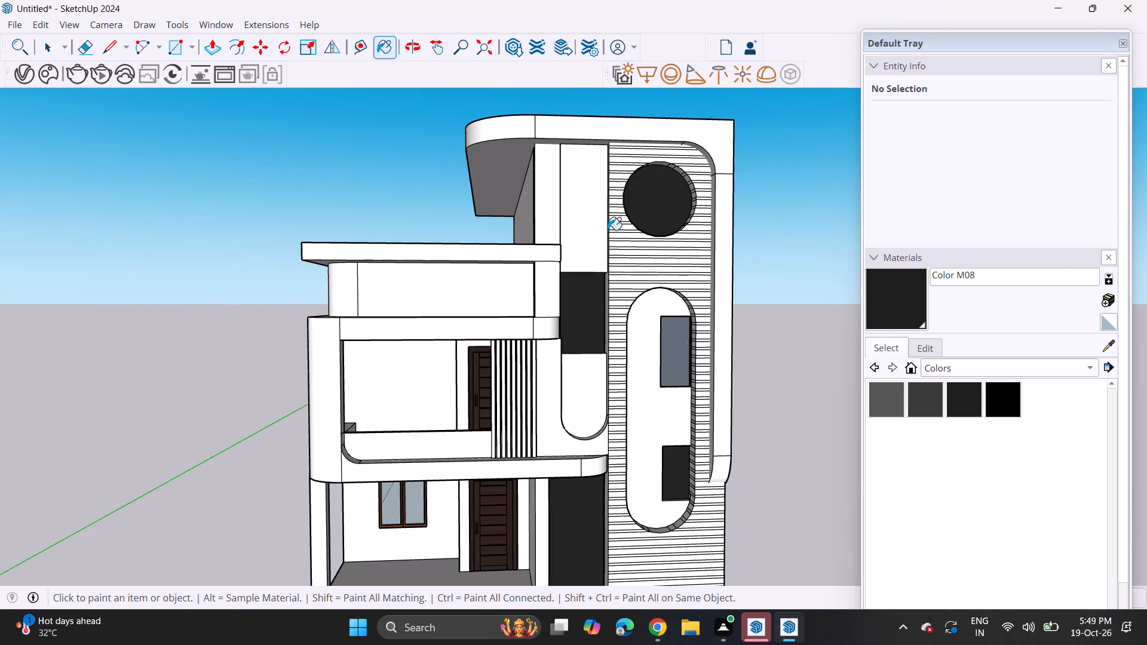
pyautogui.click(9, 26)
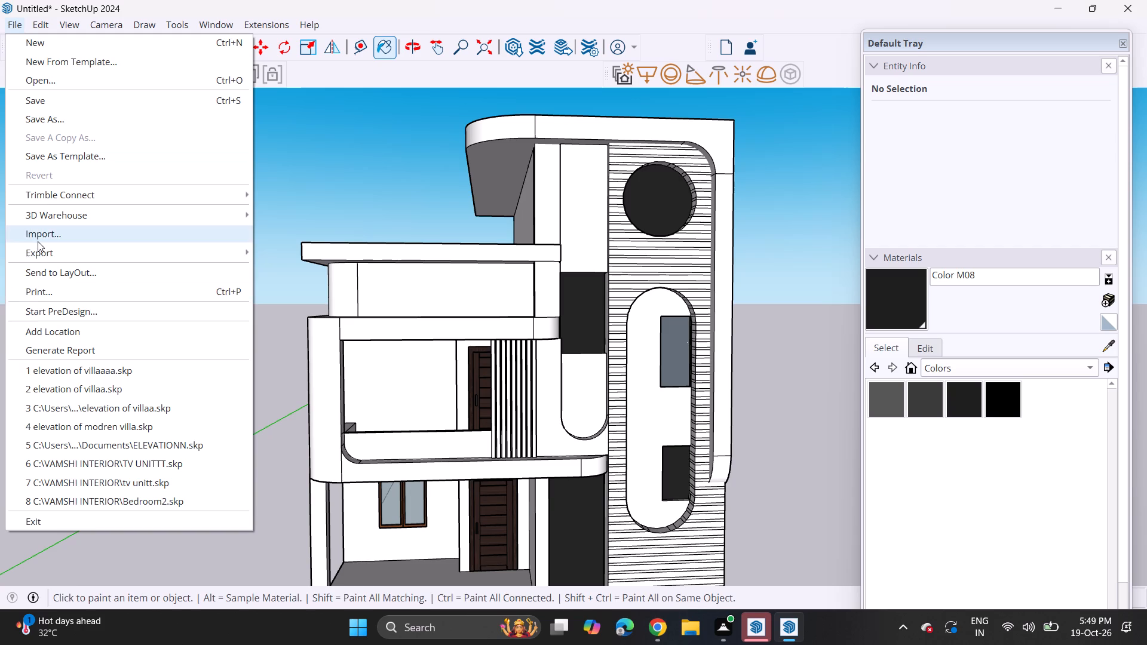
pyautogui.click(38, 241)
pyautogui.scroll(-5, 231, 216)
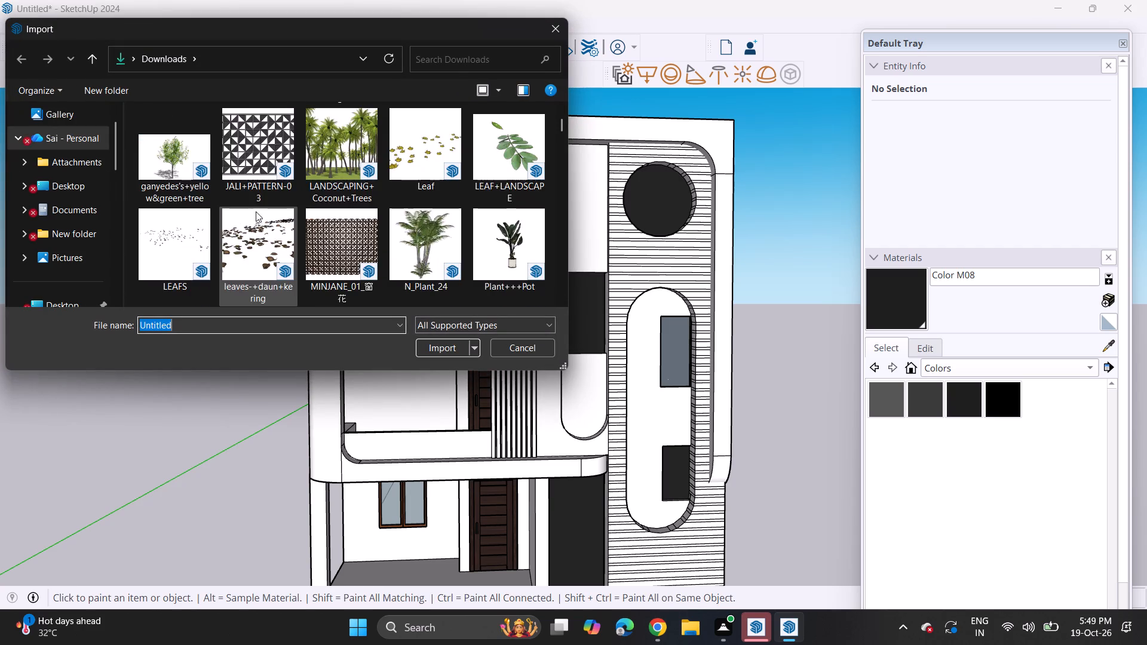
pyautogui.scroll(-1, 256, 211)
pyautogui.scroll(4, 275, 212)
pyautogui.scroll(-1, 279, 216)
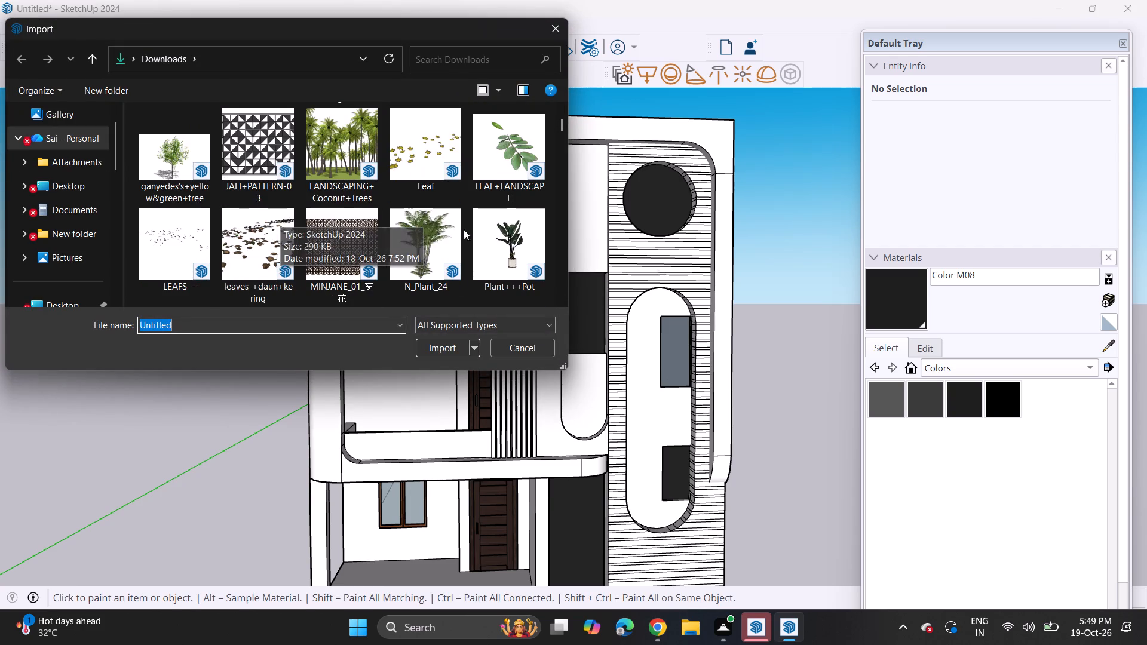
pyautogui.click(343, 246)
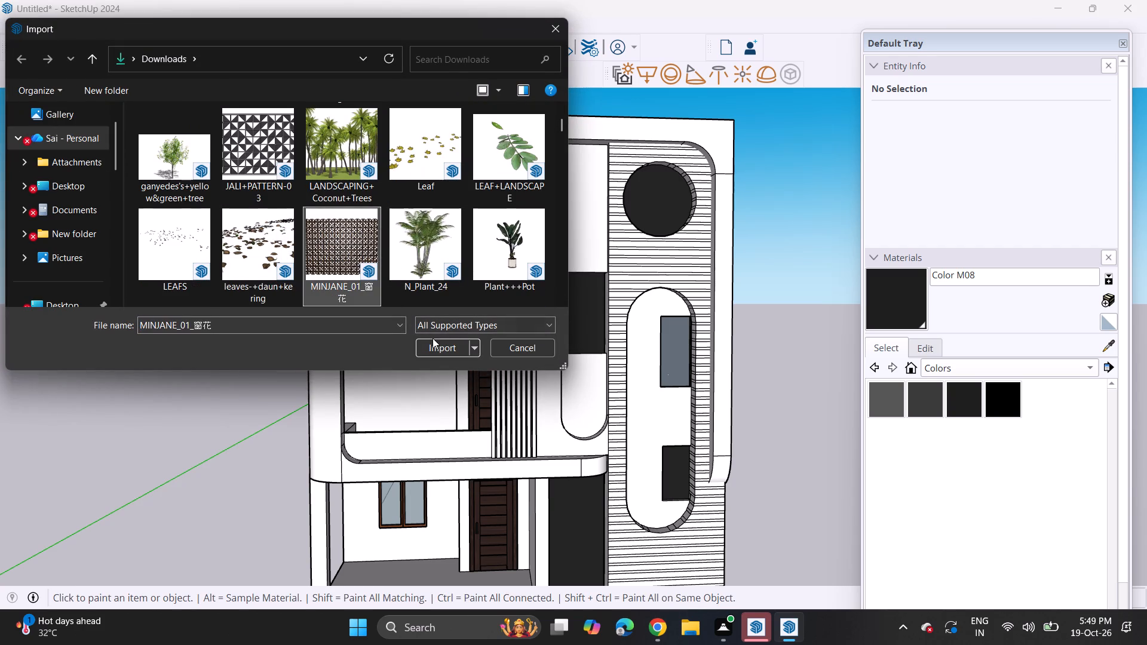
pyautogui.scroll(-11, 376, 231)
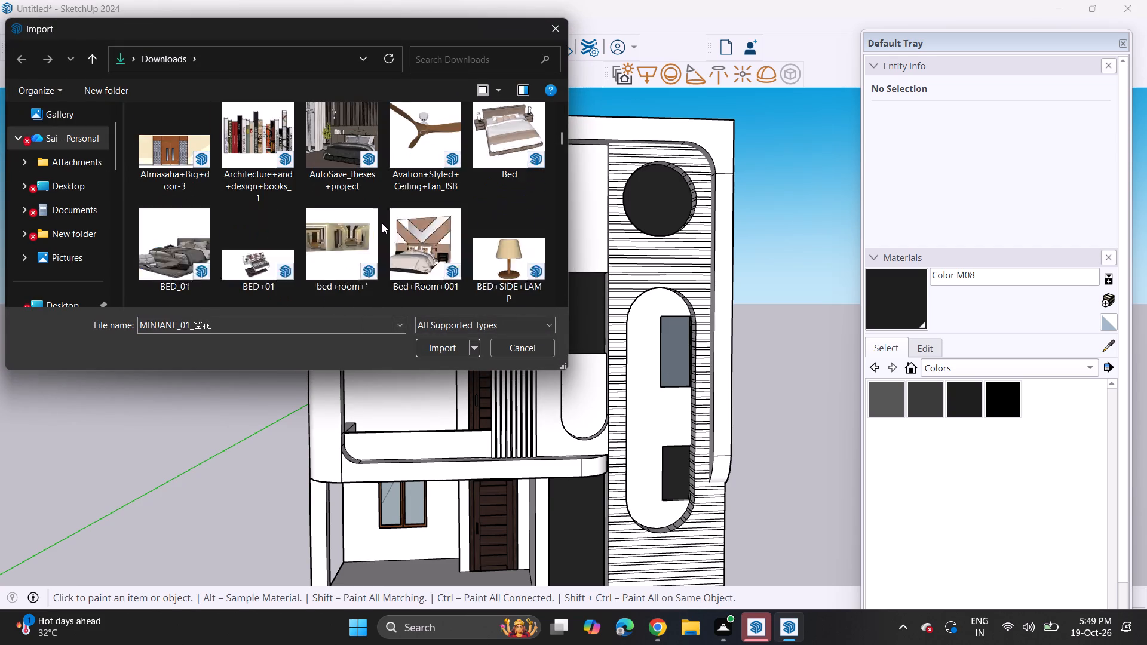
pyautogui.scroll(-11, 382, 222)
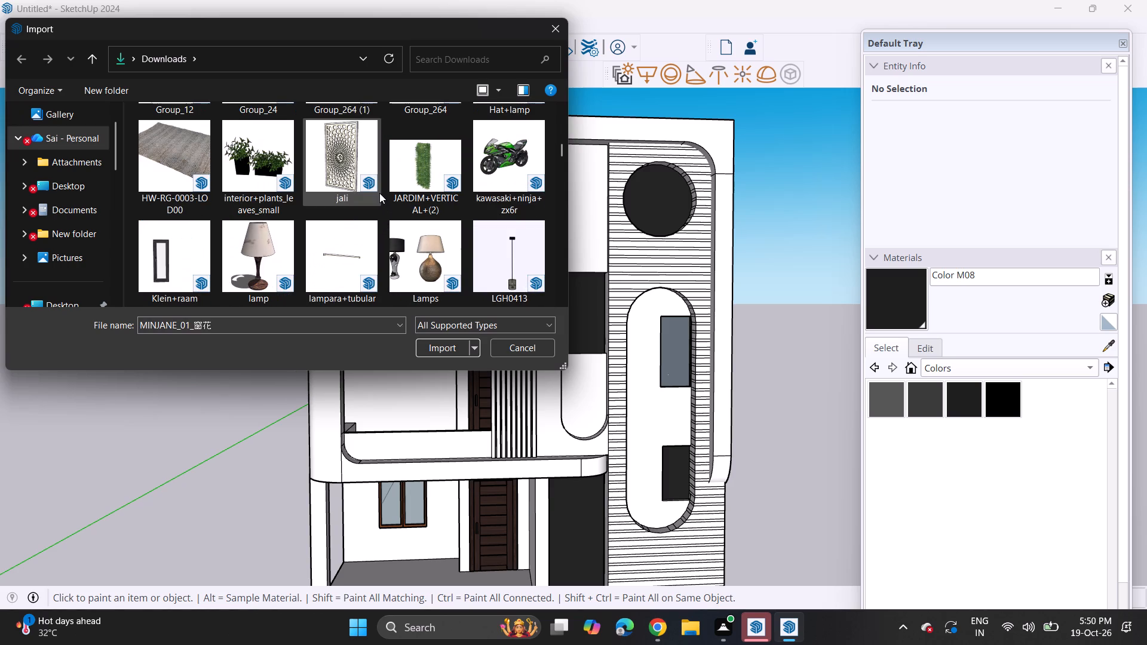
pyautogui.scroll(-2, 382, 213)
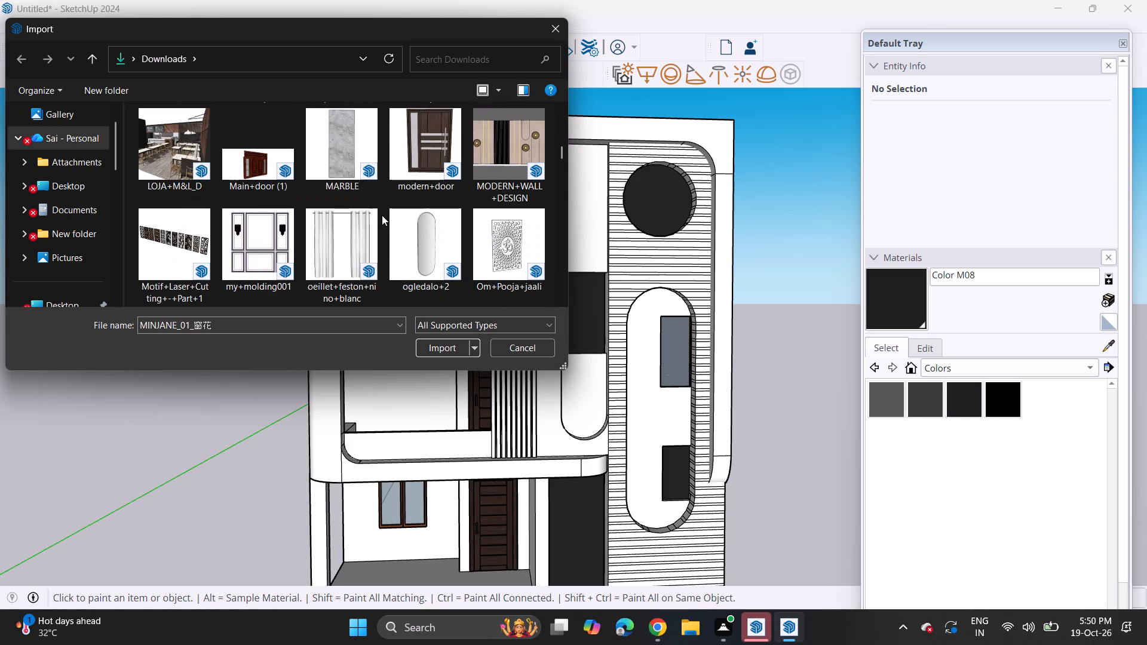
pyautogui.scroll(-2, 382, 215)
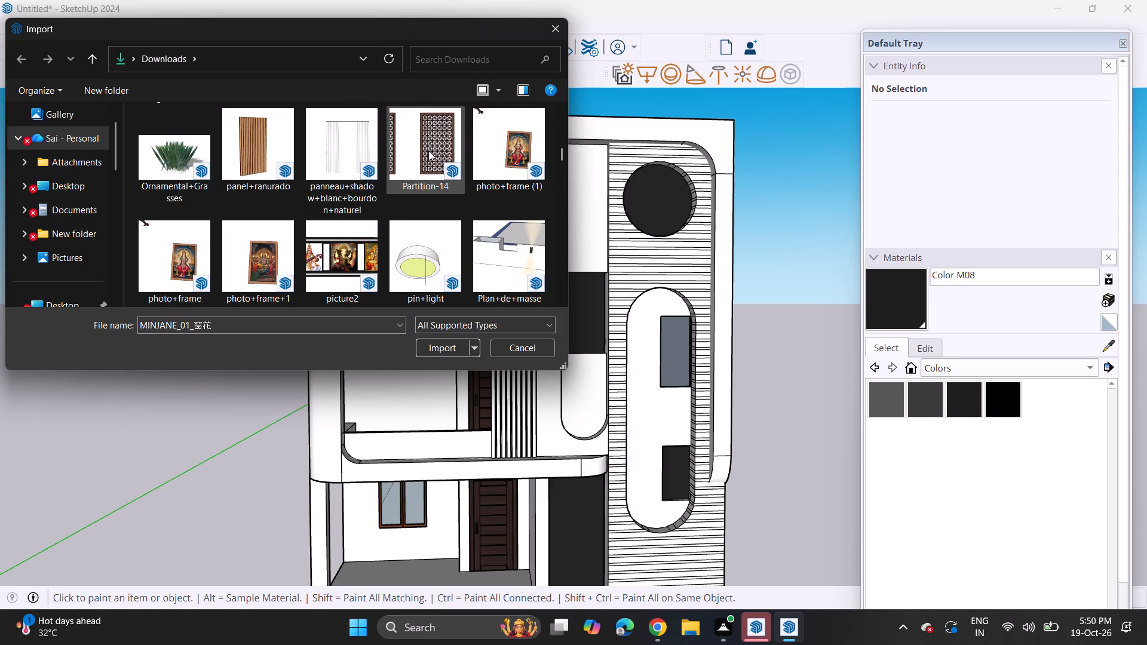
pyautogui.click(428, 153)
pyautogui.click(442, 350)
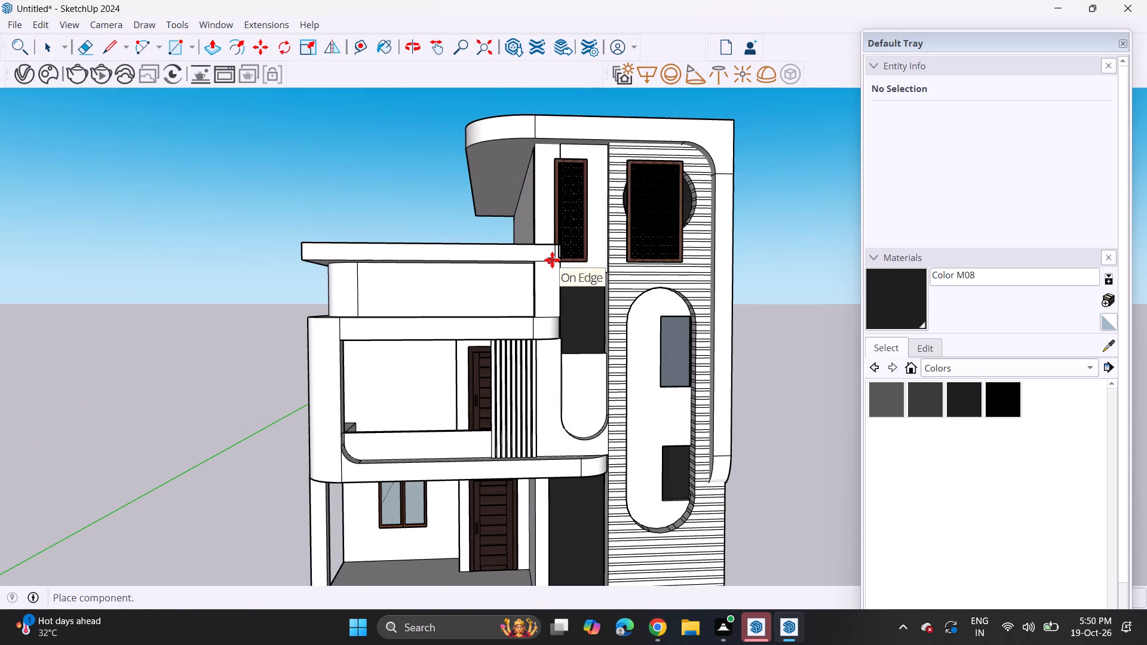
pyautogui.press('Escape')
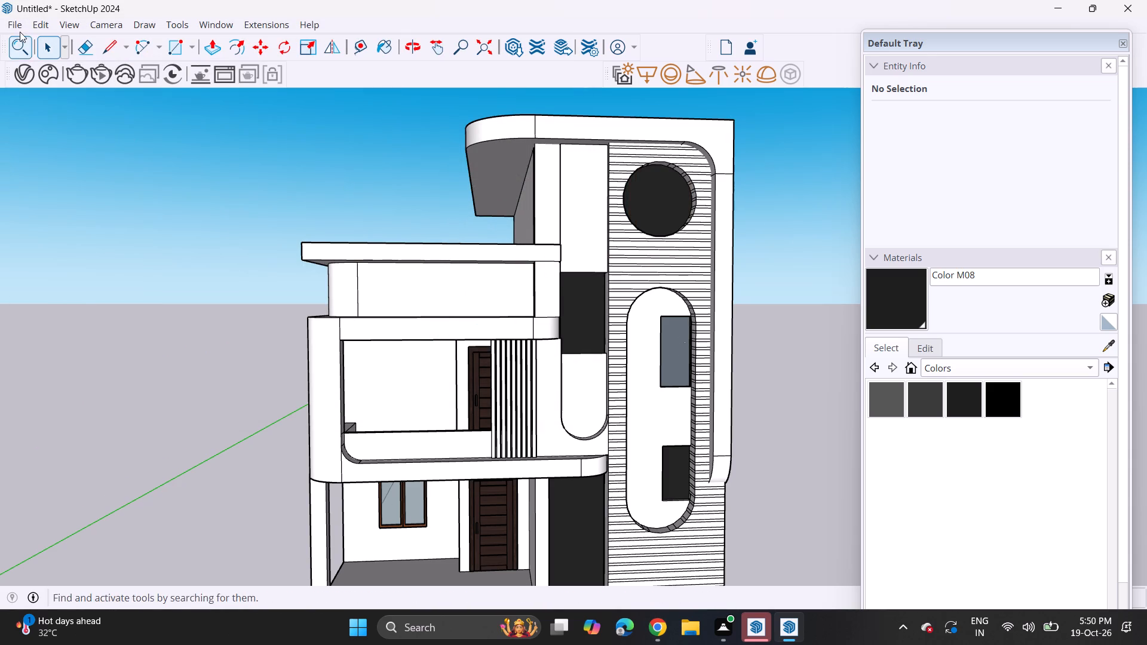
# Import the brown lattice panel file named 1 from Downloads and place it beside the slatted tower.
pyautogui.click(20, 32)
pyautogui.click(28, 241)
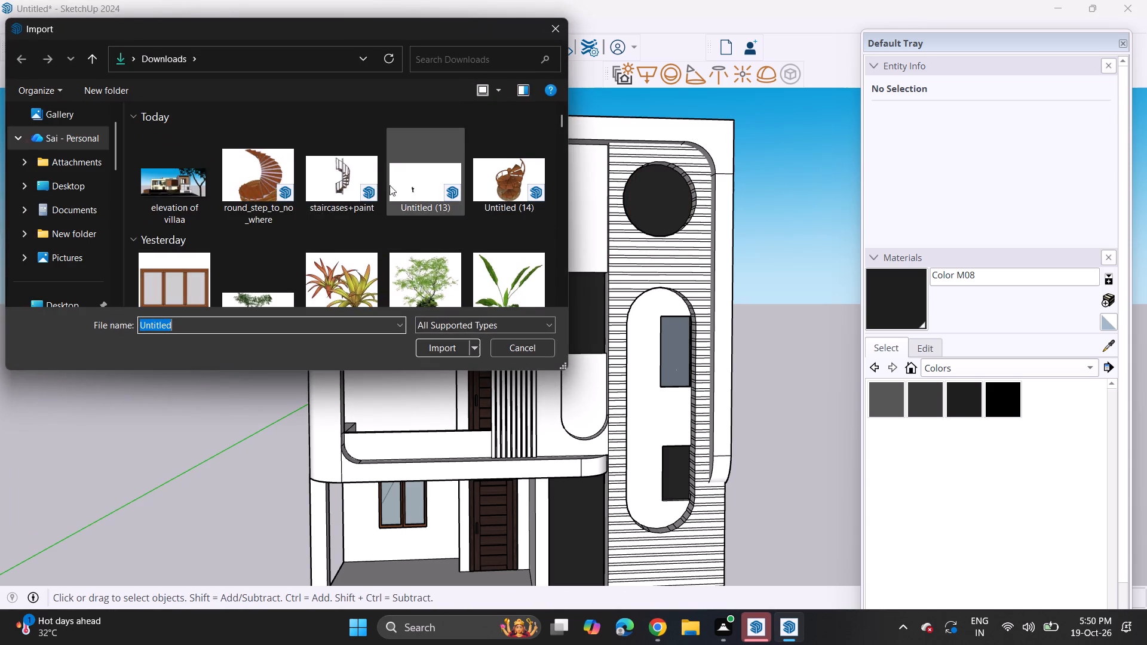
pyautogui.scroll(-6, 436, 156)
pyautogui.scroll(3, 421, 159)
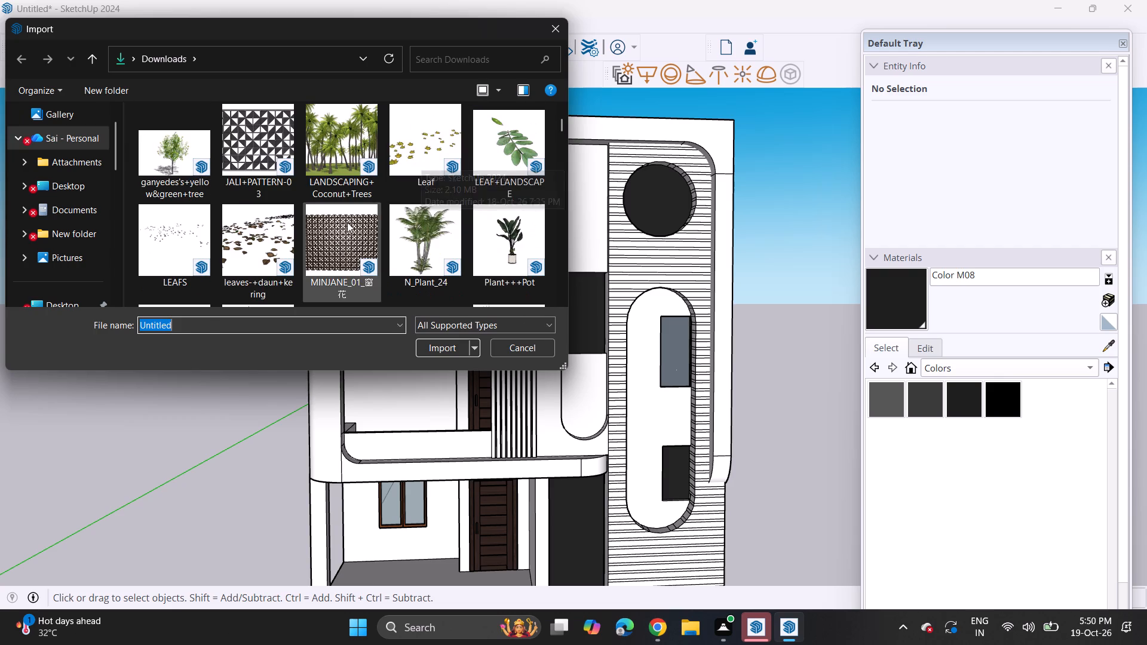
pyautogui.click(347, 222)
pyautogui.scroll(-8, 456, 217)
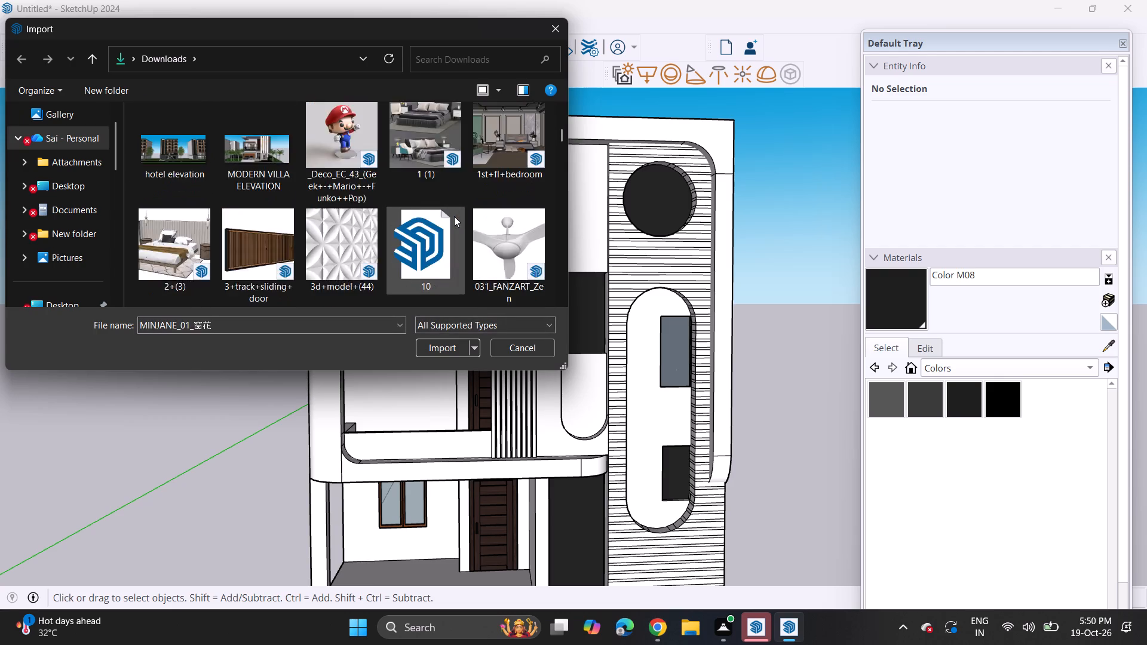
pyautogui.scroll(-11, 454, 216)
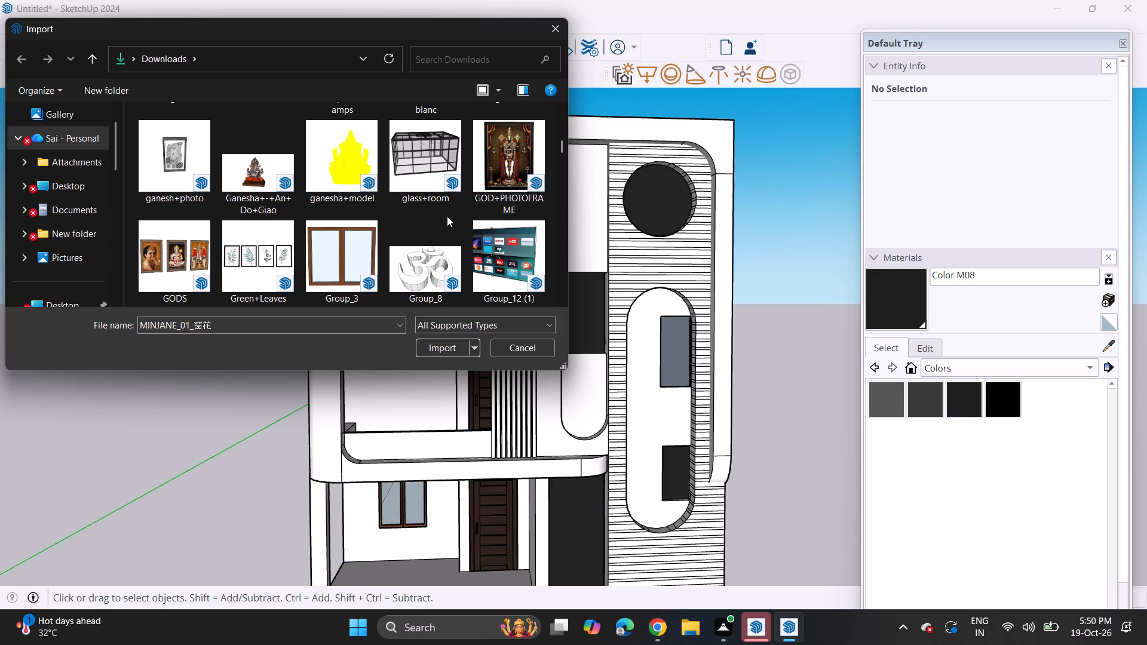
pyautogui.scroll(-8, 337, 208)
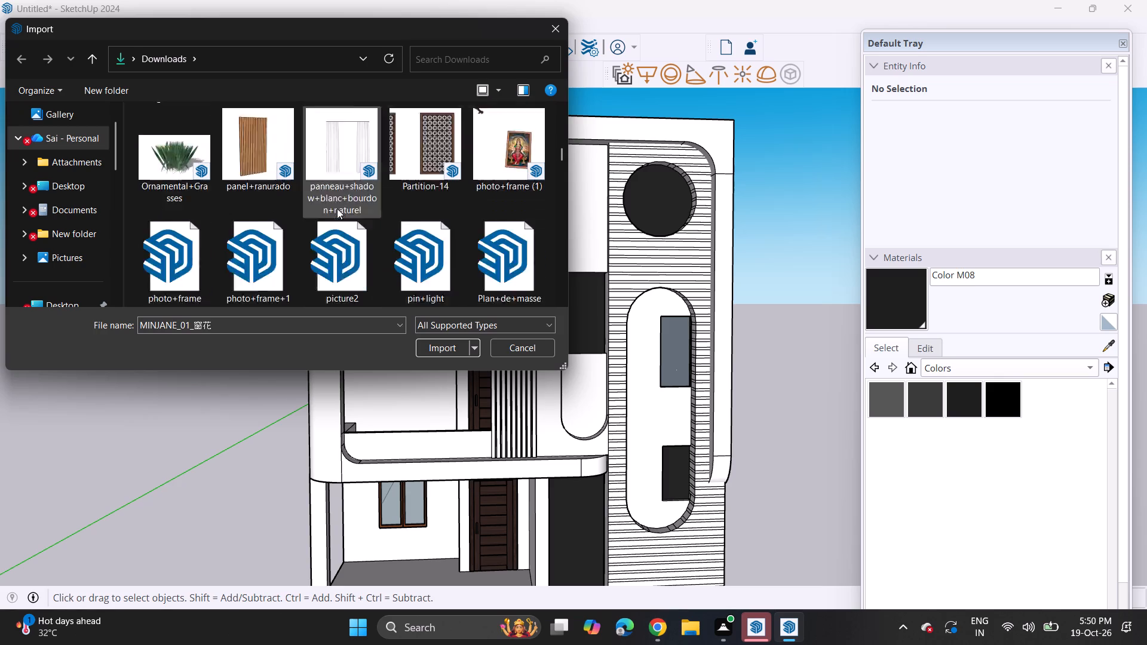
pyautogui.scroll(-20, 337, 208)
pyautogui.click(534, 147)
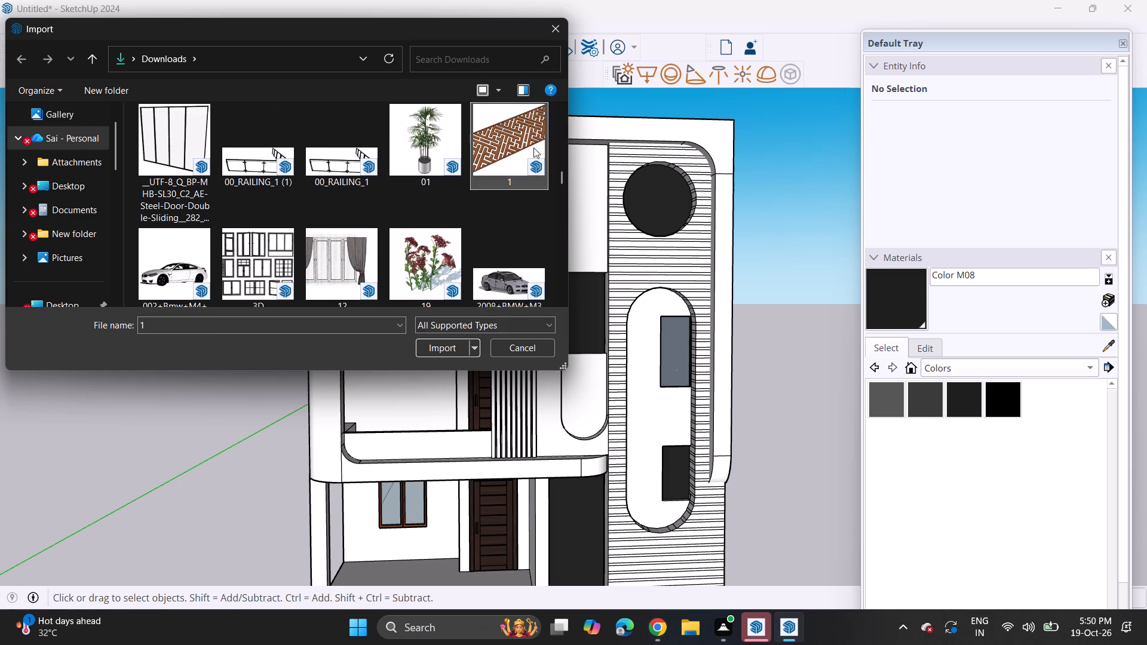
pyautogui.click(455, 347)
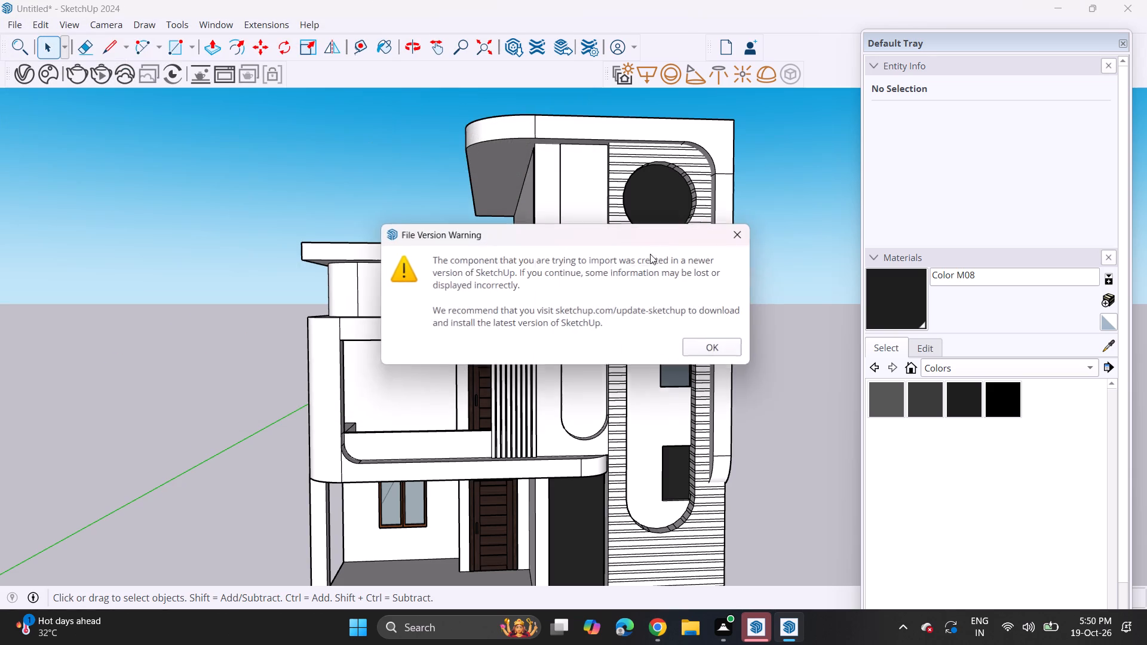
pyautogui.click(688, 346)
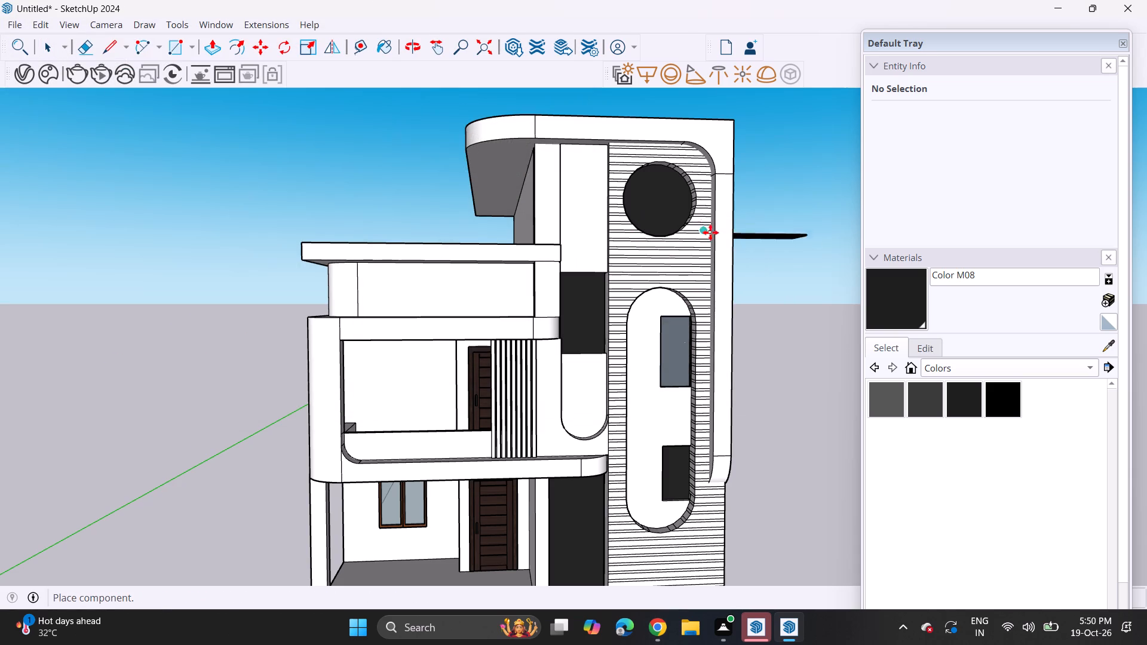
pyautogui.click(754, 262)
# Rotate the flat-lying lattice panel a quarter turn about the red axis so it stands parallel to the front facade.
pyautogui.moveTo(821, 257); pyautogui.dragTo(684, 306, button='middle')
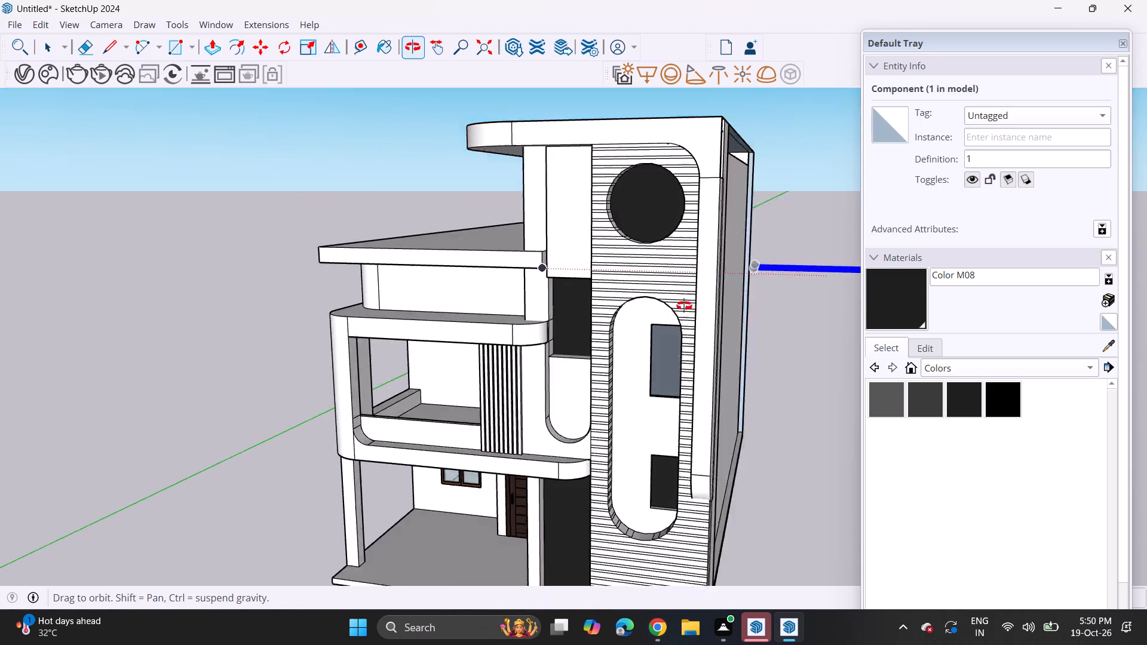
pyautogui.moveTo(684, 306); pyautogui.dragTo(599, 334, button='middle')
pyautogui.scroll(-5, 592, 334)
pyautogui.keyDown('shift'); pyautogui.moveTo(644, 323); pyautogui.dragTo(245, 249, button='middle'); pyautogui.keyUp('shift')
pyautogui.moveTo(425, 262); pyautogui.dragTo(400, 250, button='middle')
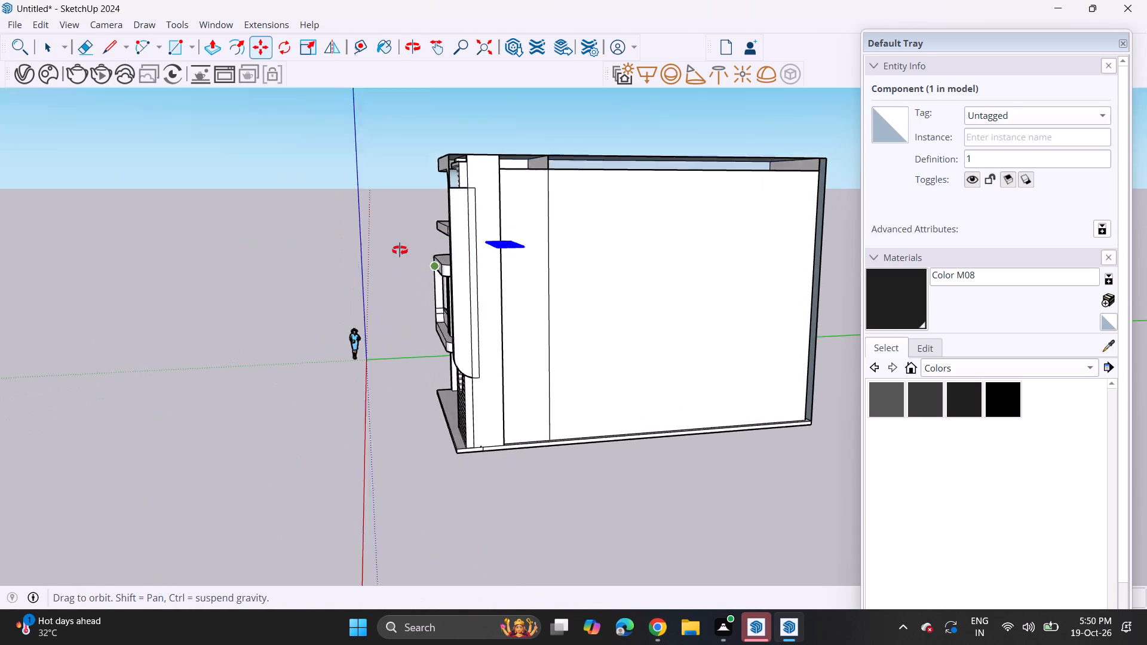
pyautogui.moveTo(400, 250); pyautogui.dragTo(387, 248, button='middle')
pyautogui.moveTo(283, 44); pyautogui.dragTo(302, 56)
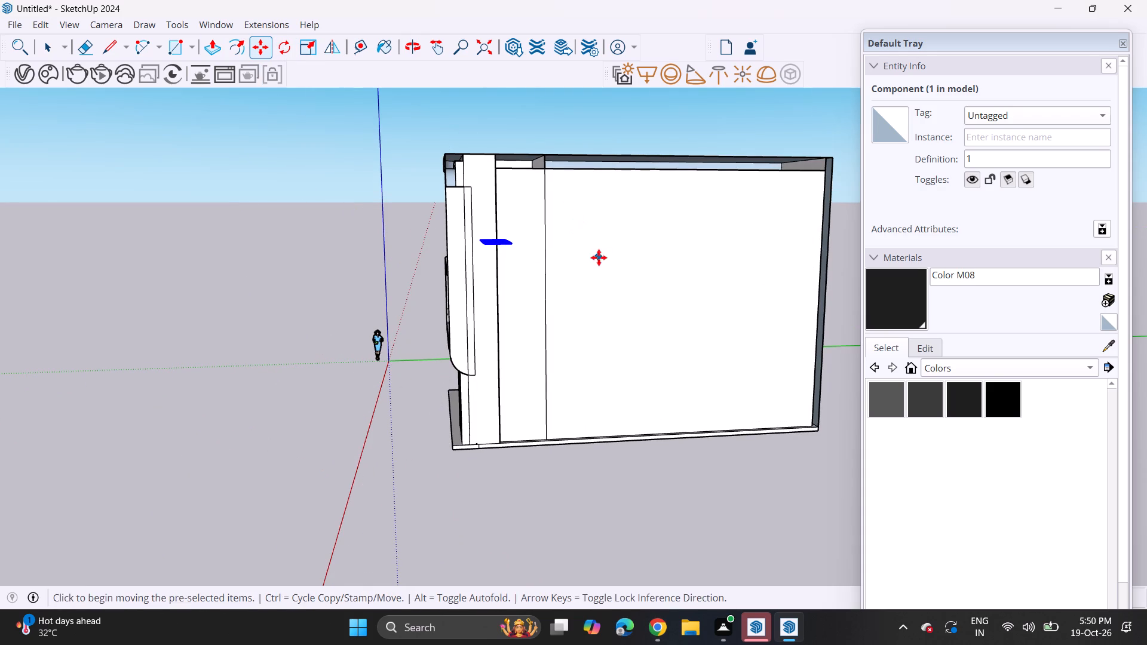
pyautogui.click(287, 43)
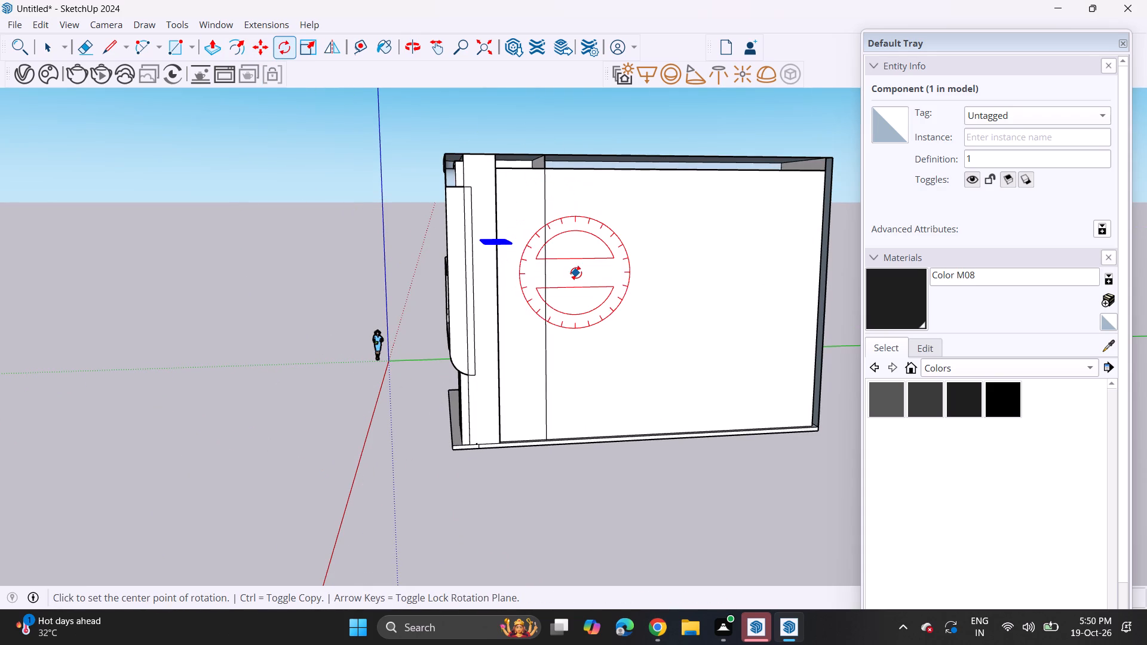
pyautogui.click(587, 270)
pyautogui.click(626, 267)
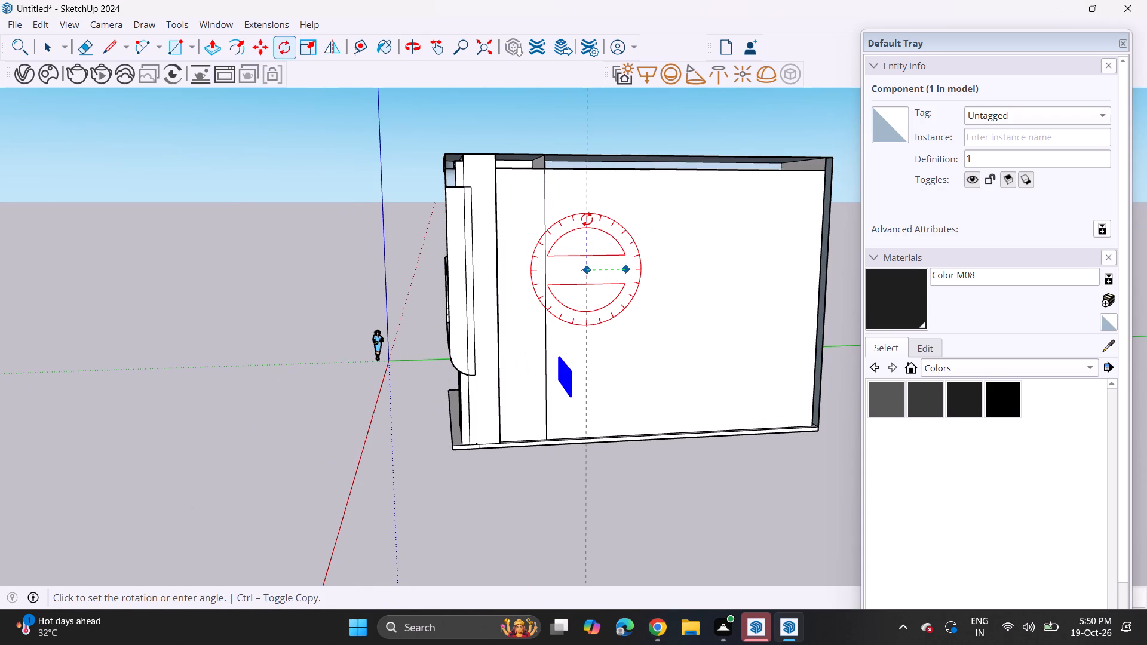
pyautogui.click(587, 219)
# Rotate the lattice panel a quarter turn in the facade plane so its long side runs vertically.
pyautogui.moveTo(605, 404); pyautogui.dragTo(620, 522, button='middle')
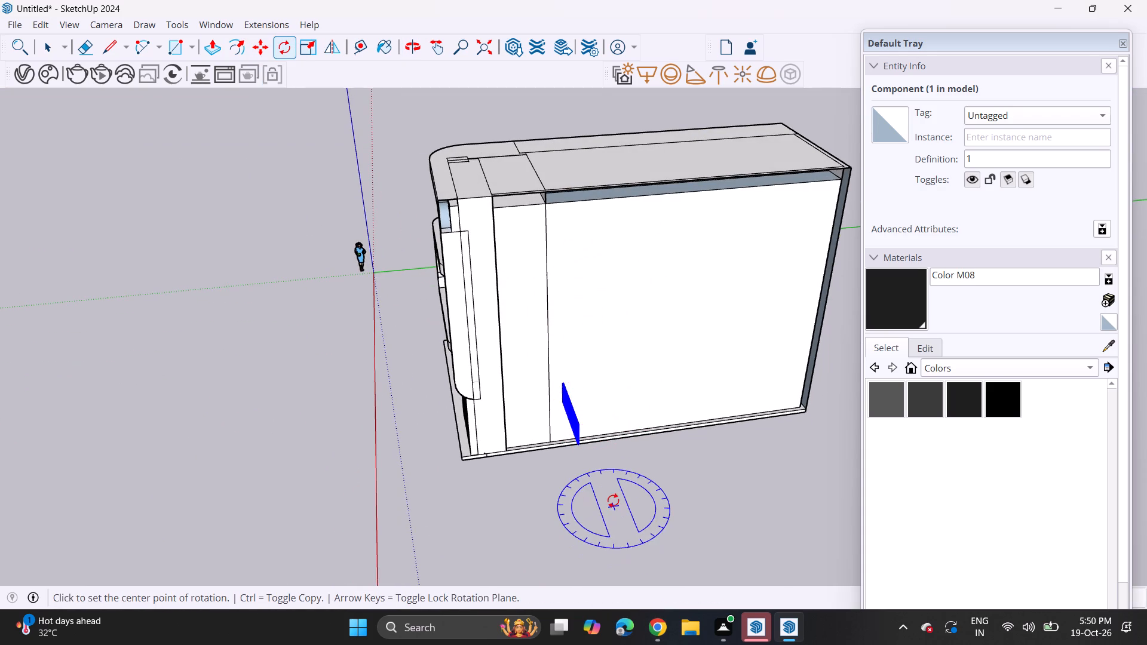
pyautogui.moveTo(612, 498); pyautogui.dragTo(949, 413, button='middle')
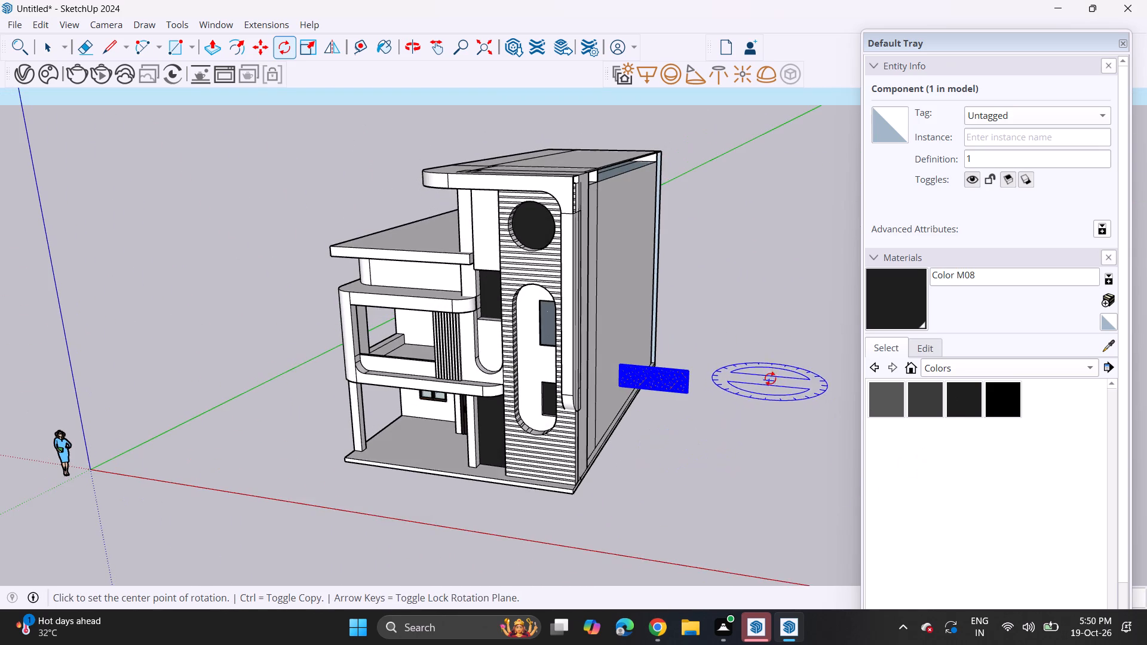
pyautogui.moveTo(768, 380); pyautogui.dragTo(903, 302, button='middle')
pyautogui.scroll(1, 770, 380)
pyautogui.click(702, 379)
pyautogui.click(740, 373)
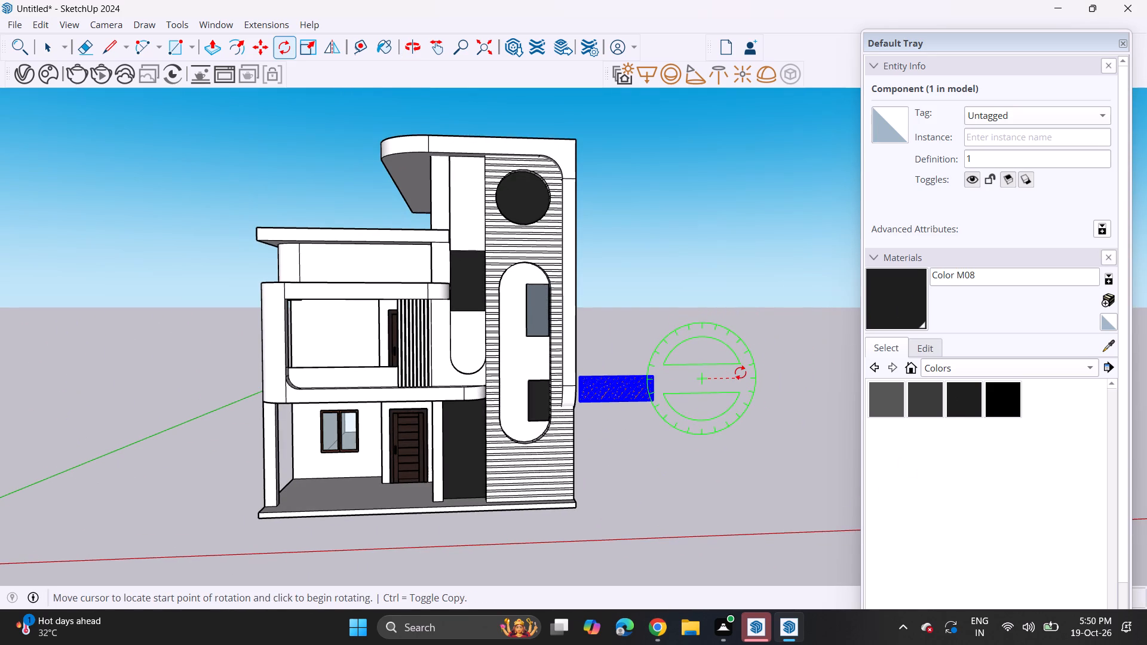
pyautogui.click(702, 337)
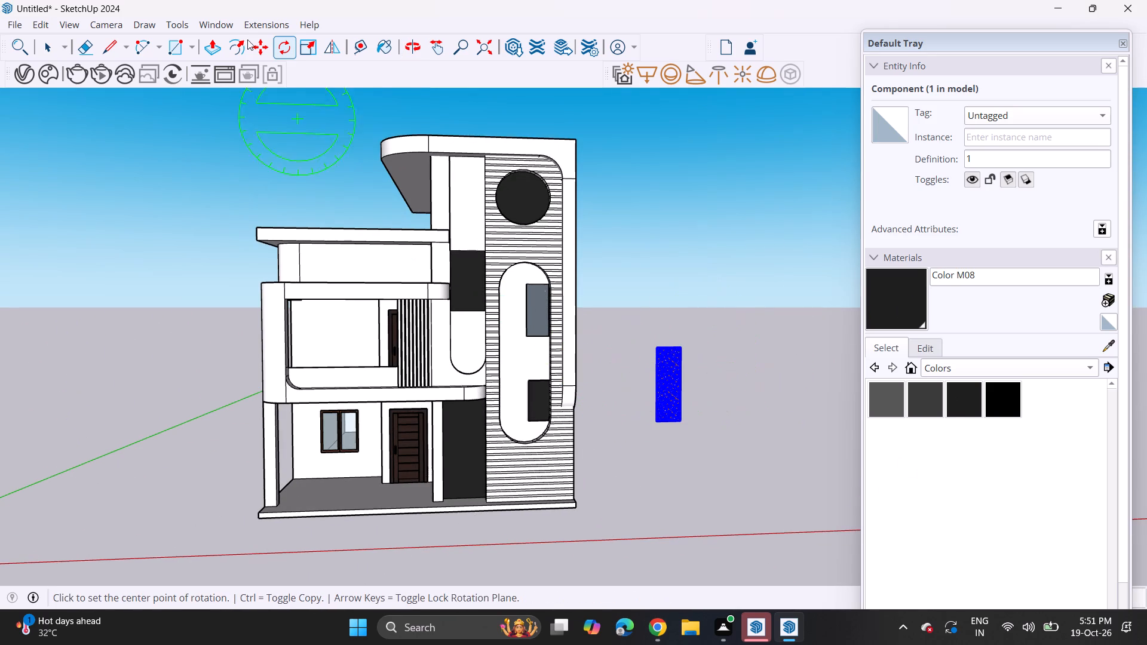
# Move the lattice panel by its lower corner to the outer side of the slatted tower, beside the circular recess.
pyautogui.moveTo(263, 50); pyautogui.dragTo(275, 53)
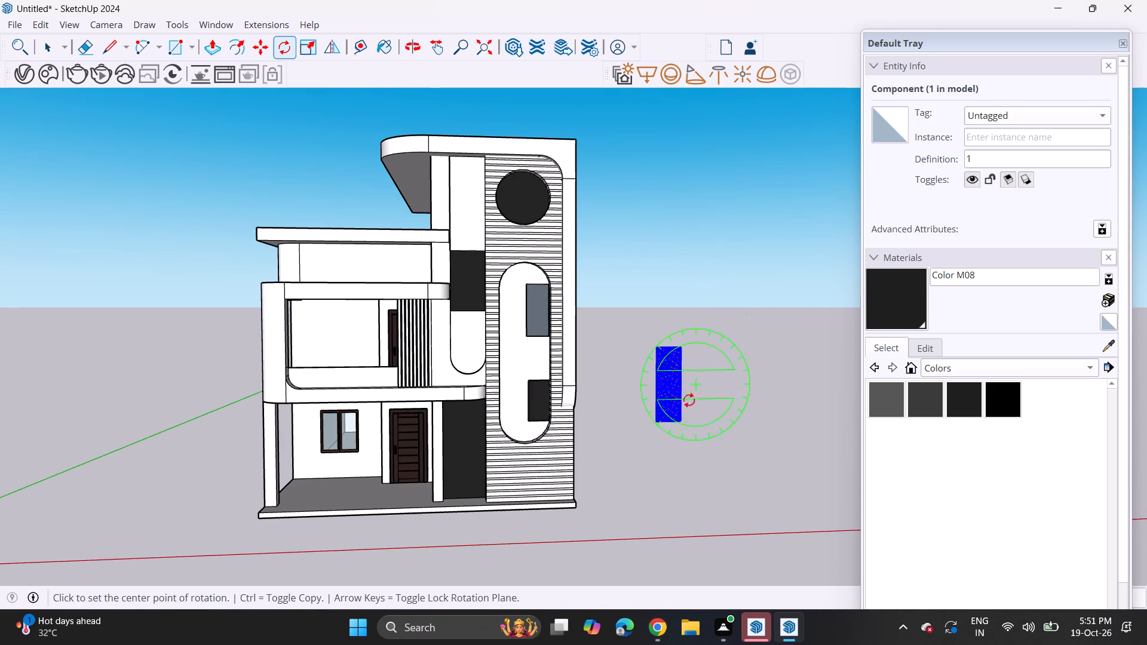
pyautogui.press('space')
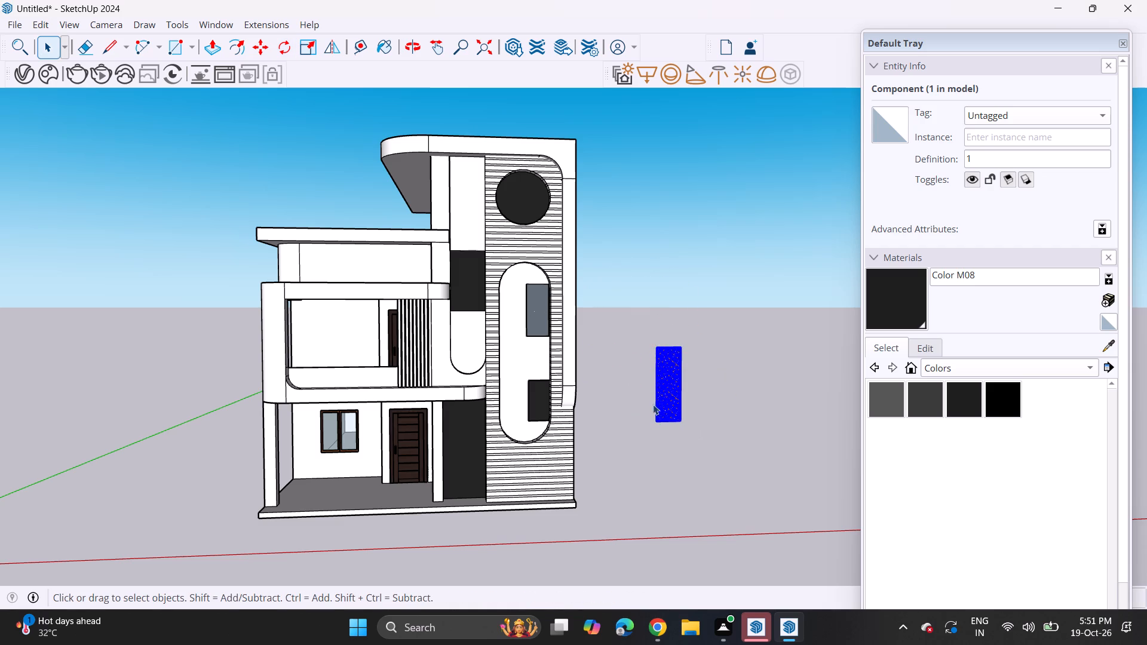
pyautogui.moveTo(259, 47); pyautogui.dragTo(269, 50)
pyautogui.click(685, 425)
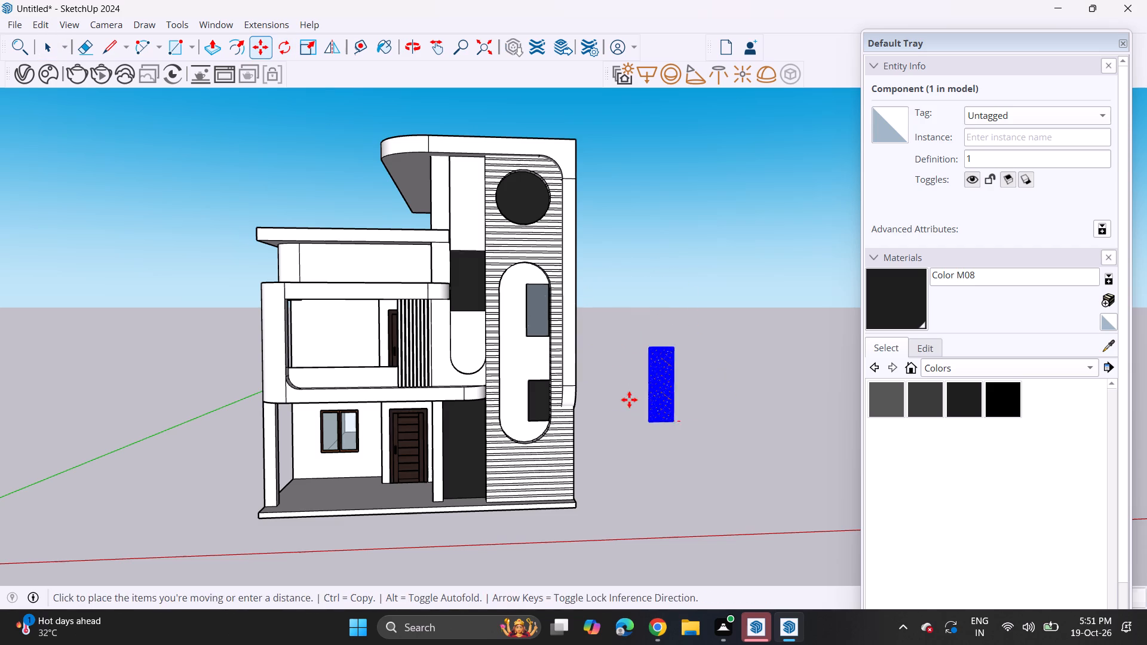
pyautogui.moveTo(547, 265); pyautogui.dragTo(543, 309, button='middle')
pyautogui.scroll(5, 538, 253)
pyautogui.moveTo(538, 251); pyautogui.dragTo(207, 291, button='middle')
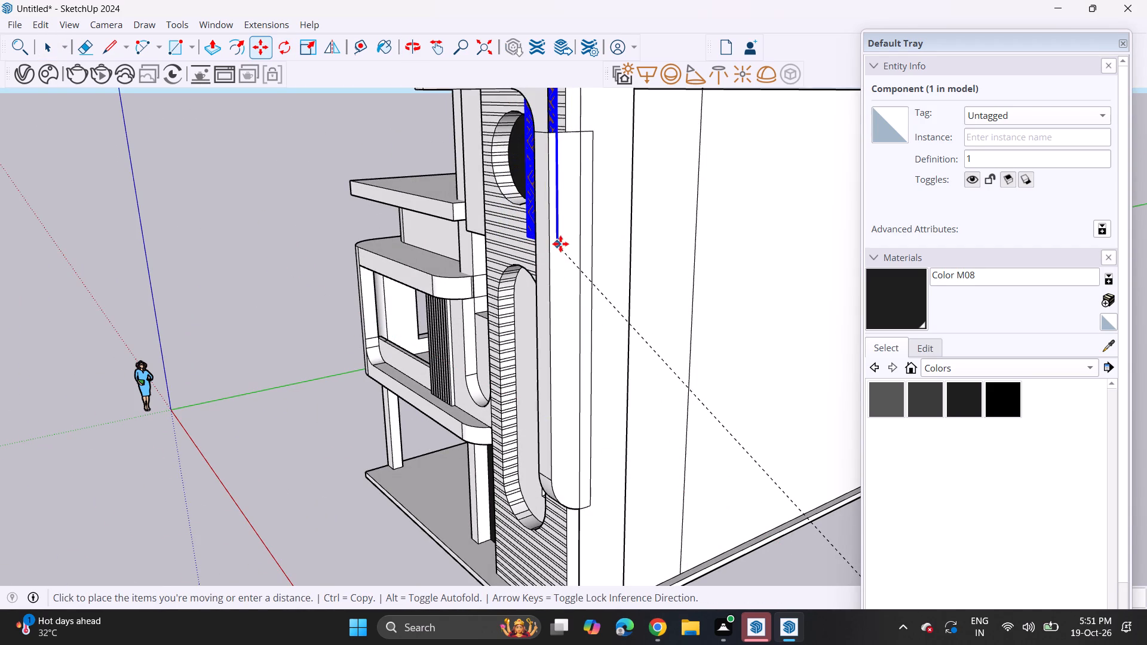
pyautogui.click(568, 241)
# Move the lattice panel across the slatted tower by its lower corner to stand in front of the circular recess.
pyautogui.moveTo(530, 231); pyautogui.dragTo(754, 214, button='middle')
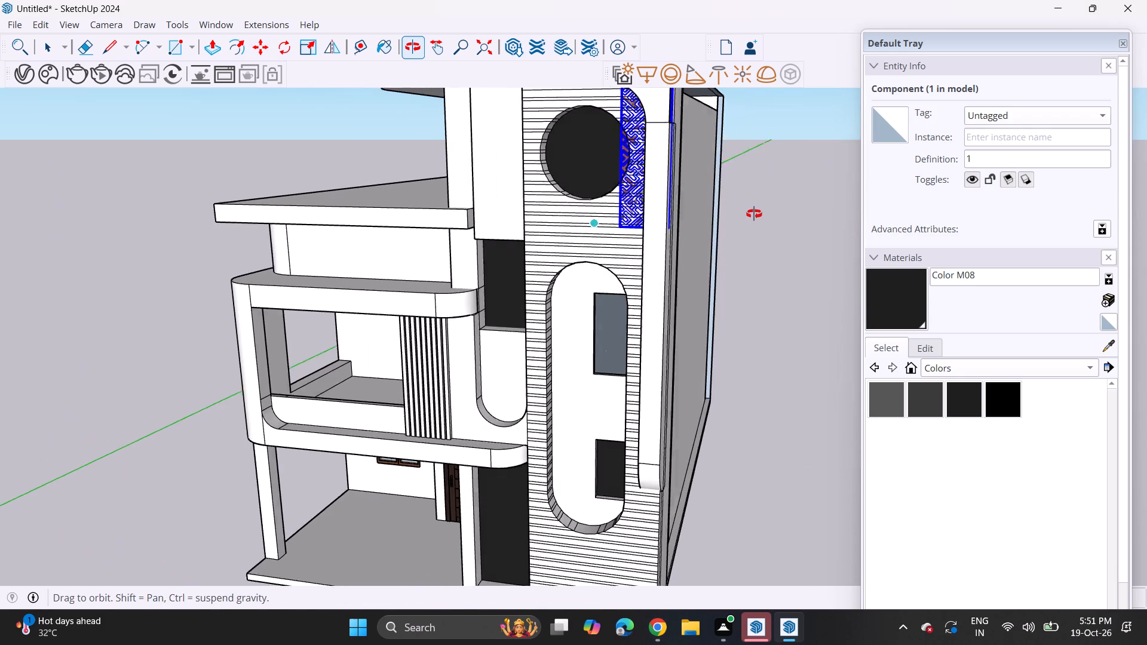
pyautogui.moveTo(754, 214); pyautogui.dragTo(756, 214, button='middle')
pyautogui.moveTo(654, 224); pyautogui.dragTo(870, 199, button='middle')
pyautogui.scroll(3, 647, 222)
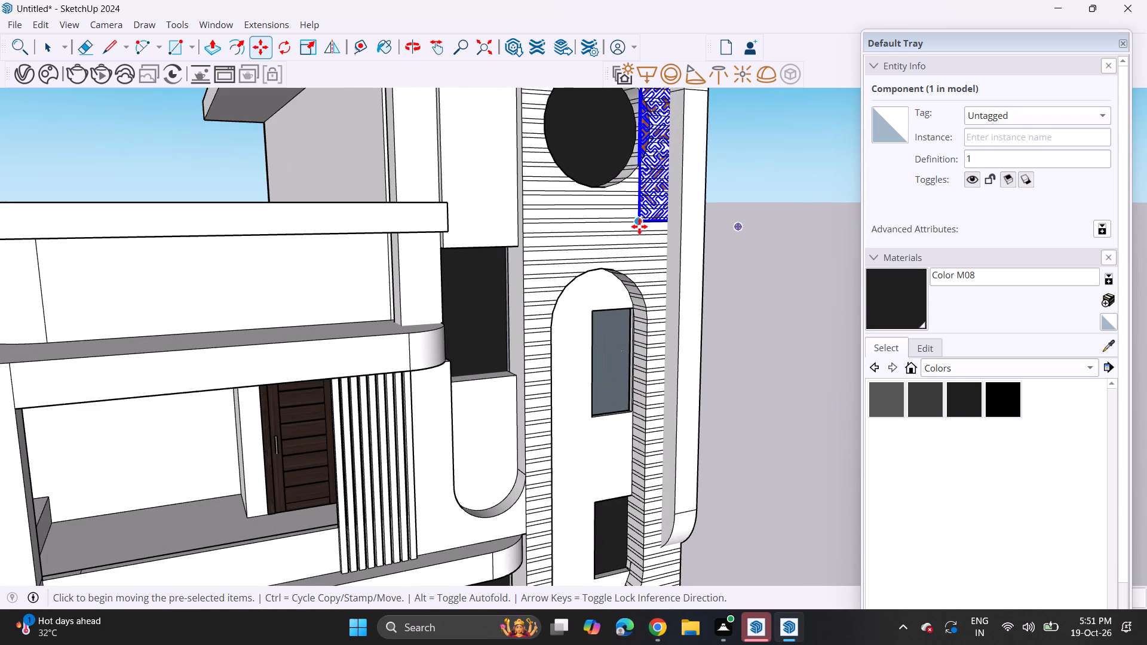
pyautogui.click(639, 226)
pyautogui.click(541, 236)
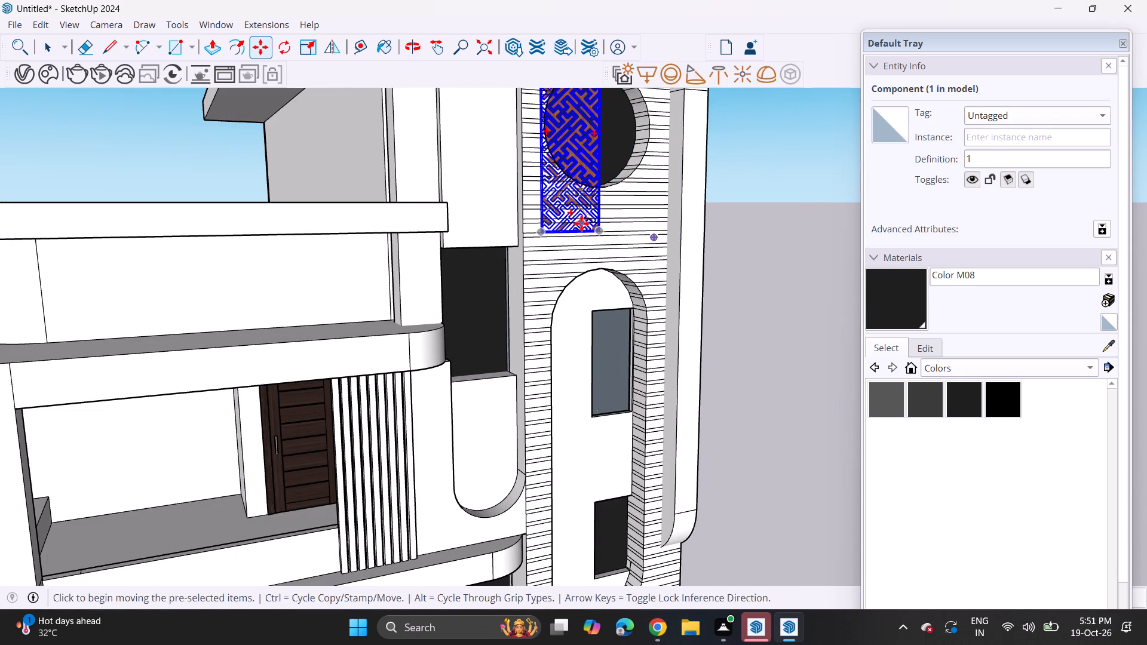
# Move the lattice panel by its lower corner back toward the slatted face at the circular recess.
pyautogui.moveTo(581, 223); pyautogui.dragTo(152, 265, button='middle')
pyautogui.scroll(4, 670, 182)
pyautogui.moveTo(571, 231); pyautogui.dragTo(578, 343, button='middle')
pyautogui.scroll(3, 560, 352)
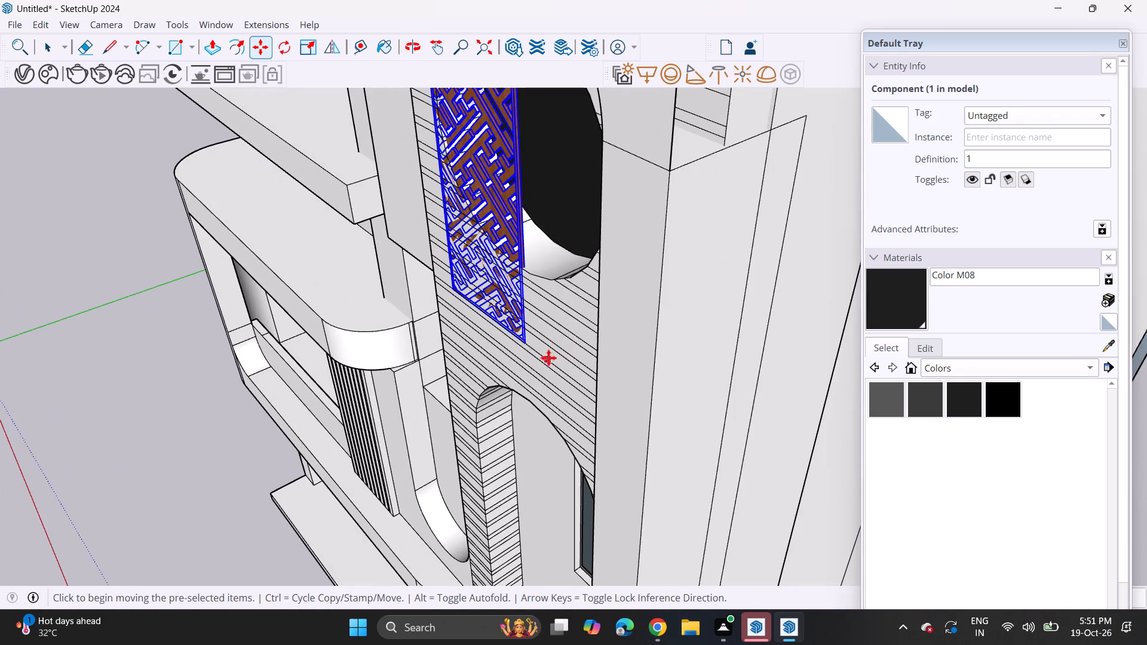
pyautogui.click(524, 345)
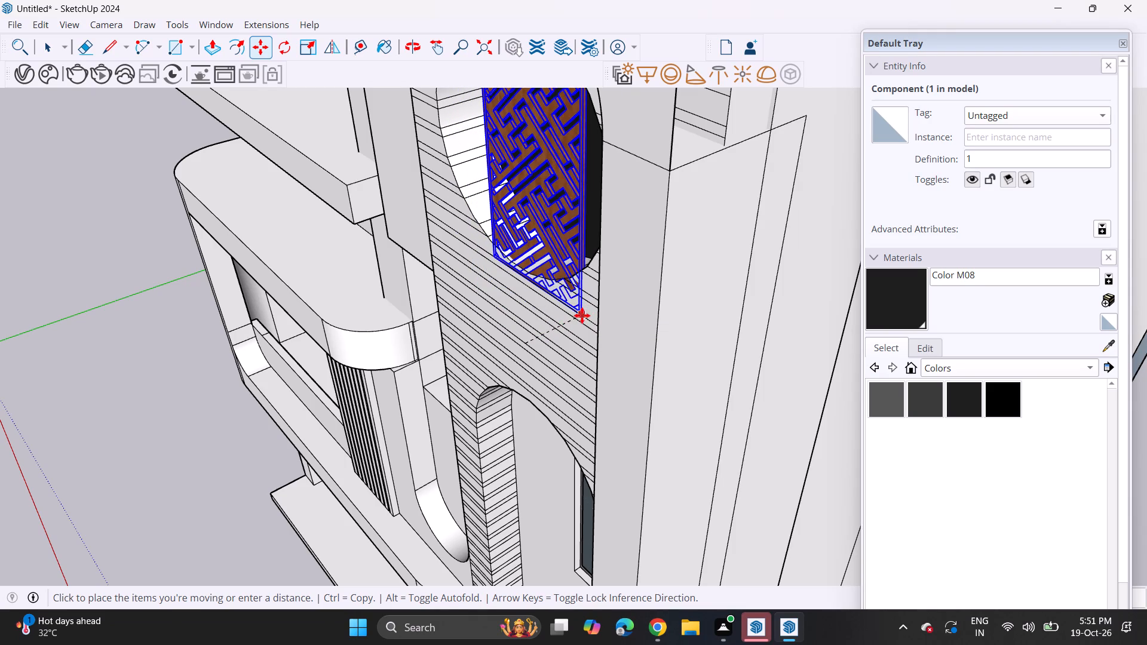
pyautogui.click(582, 315)
# Move the lattice panel by its lower corner to the tower's balcony-side edge, setting it behind the slats inside the circular recess.
pyautogui.moveTo(540, 276); pyautogui.dragTo(985, 217, button='middle')
pyautogui.moveTo(844, 159); pyautogui.dragTo(723, 363, button='middle')
pyautogui.keyDown('shift'); pyautogui.scroll(1, 841, 159); pyautogui.keyUp('shift')
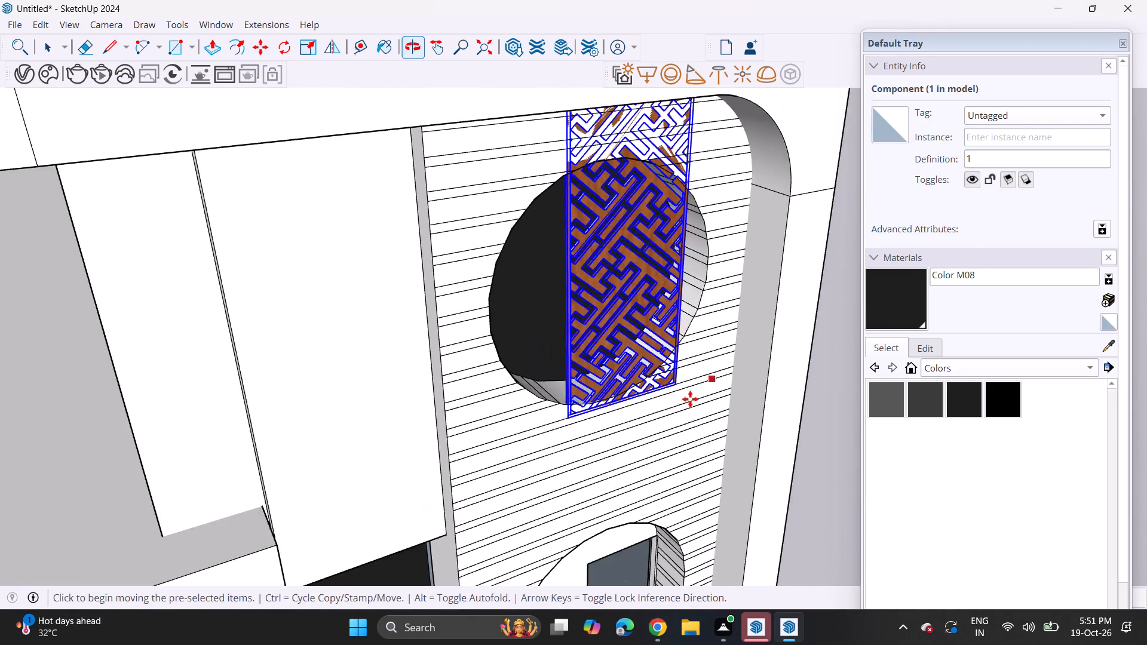
pyautogui.moveTo(680, 398); pyautogui.dragTo(879, 322, button='middle')
pyautogui.scroll(7, 643, 383)
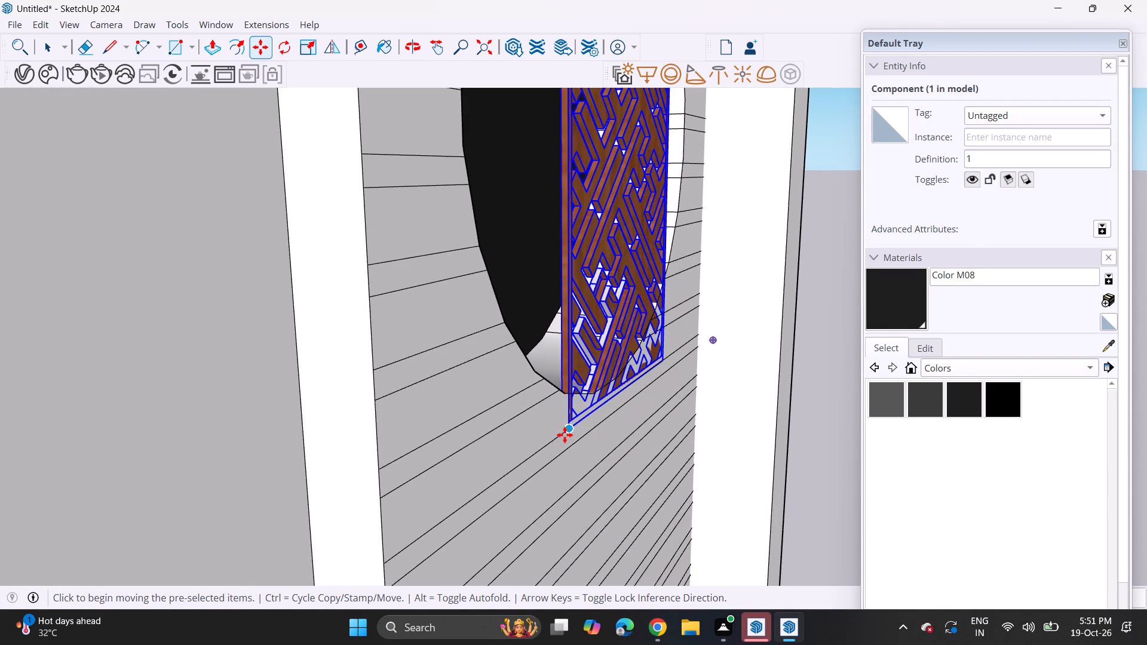
pyautogui.click(565, 435)
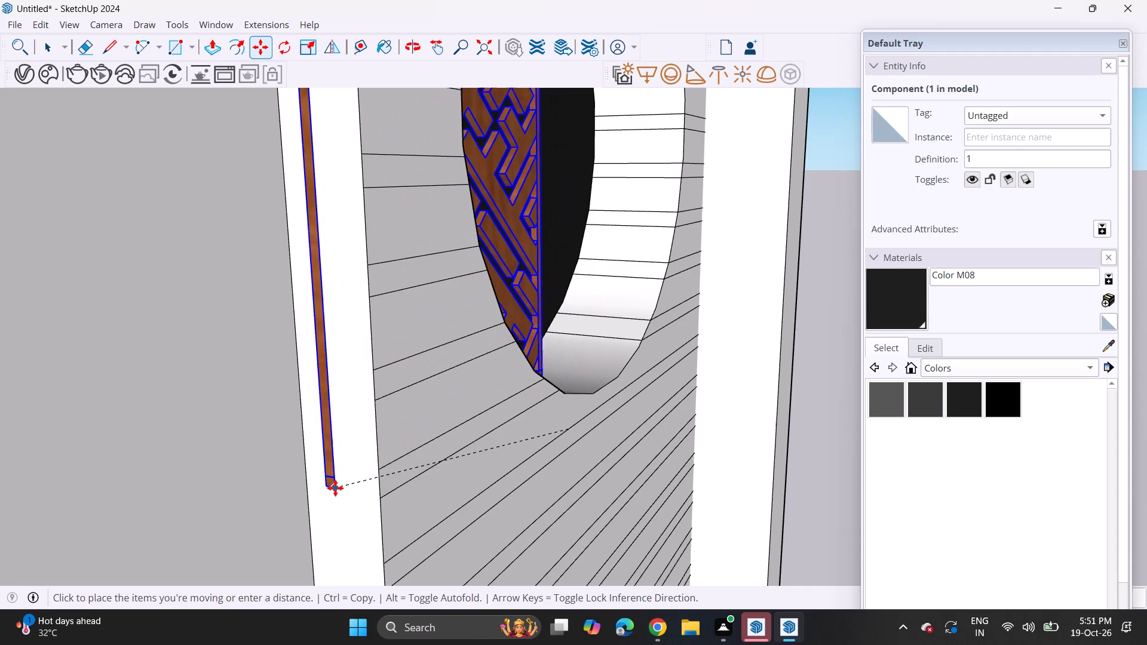
pyautogui.click(335, 487)
# Scale the lattice panel wider from its free side edge so it spans most of the circular recess.
pyautogui.moveTo(648, 263); pyautogui.dragTo(452, 303, button='middle')
pyautogui.scroll(-7, 375, 196)
pyautogui.keyDown('shift'); pyautogui.moveTo(390, 211); pyautogui.dragTo(449, 395, button='middle'); pyautogui.keyUp('shift')
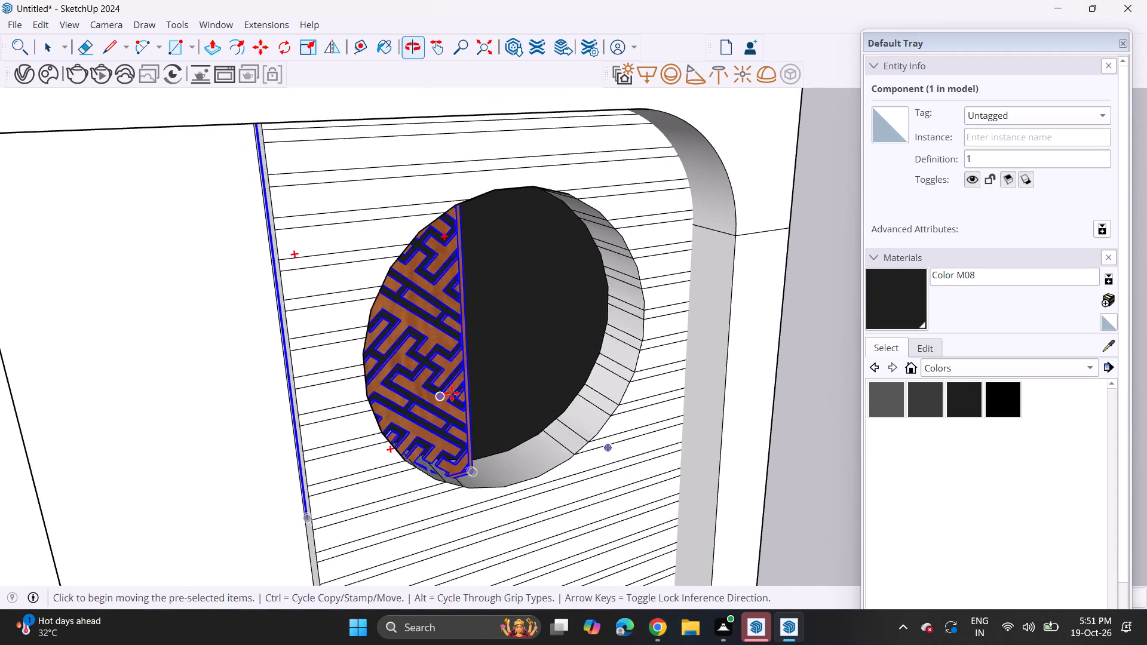
pyautogui.moveTo(465, 369); pyautogui.dragTo(194, 291, button='middle')
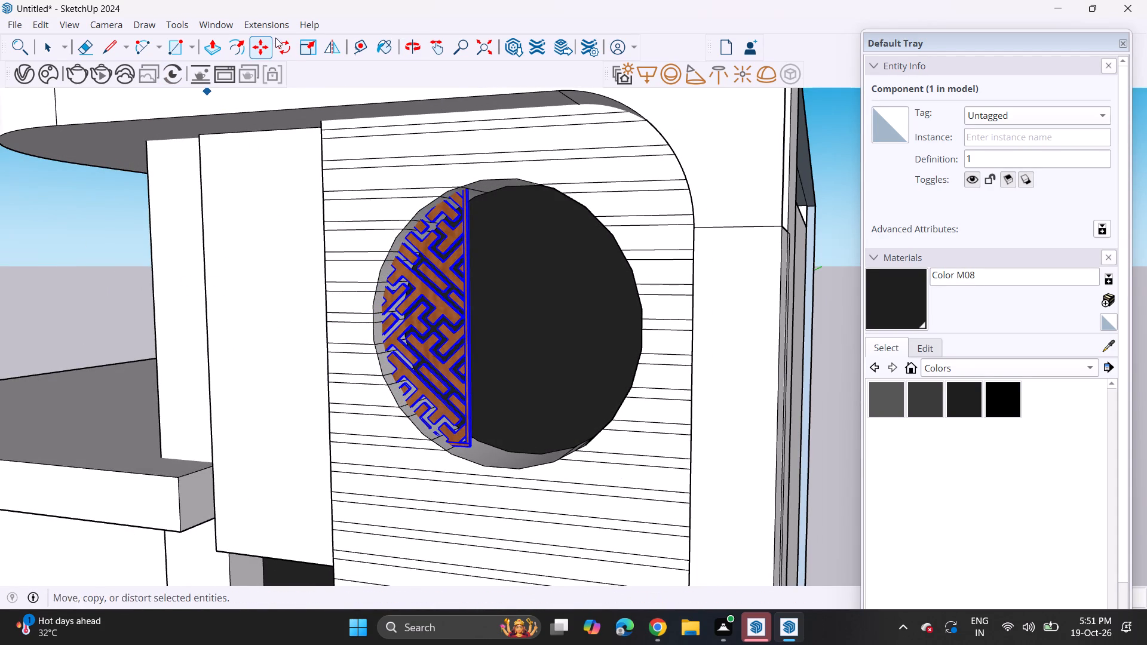
pyautogui.click(308, 57)
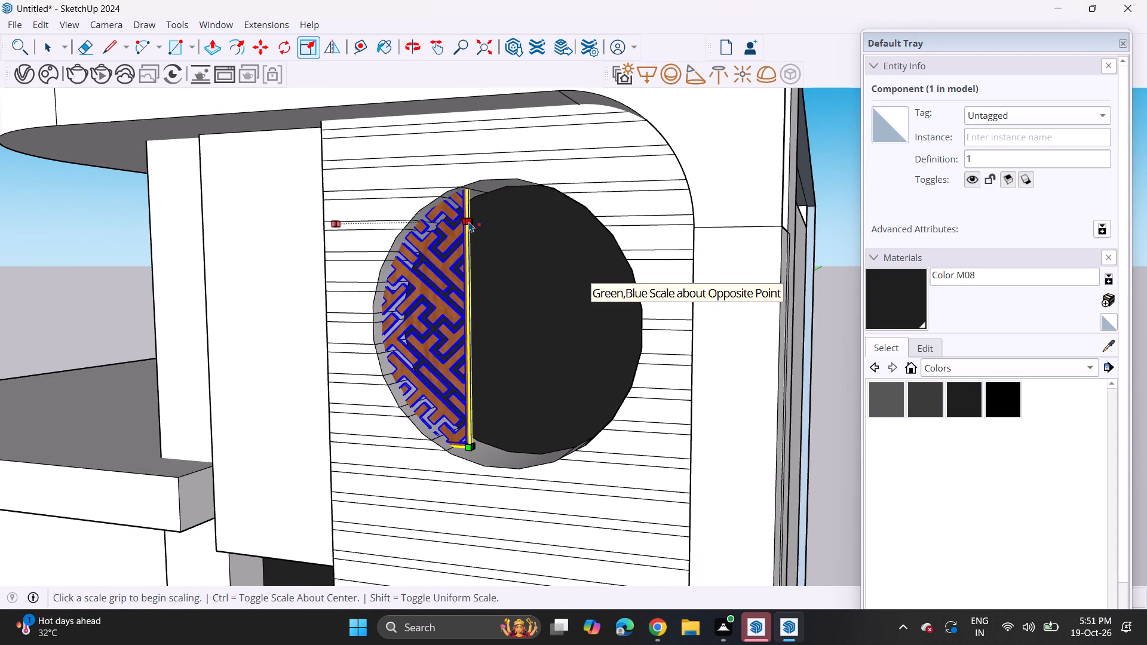
pyautogui.click(473, 219)
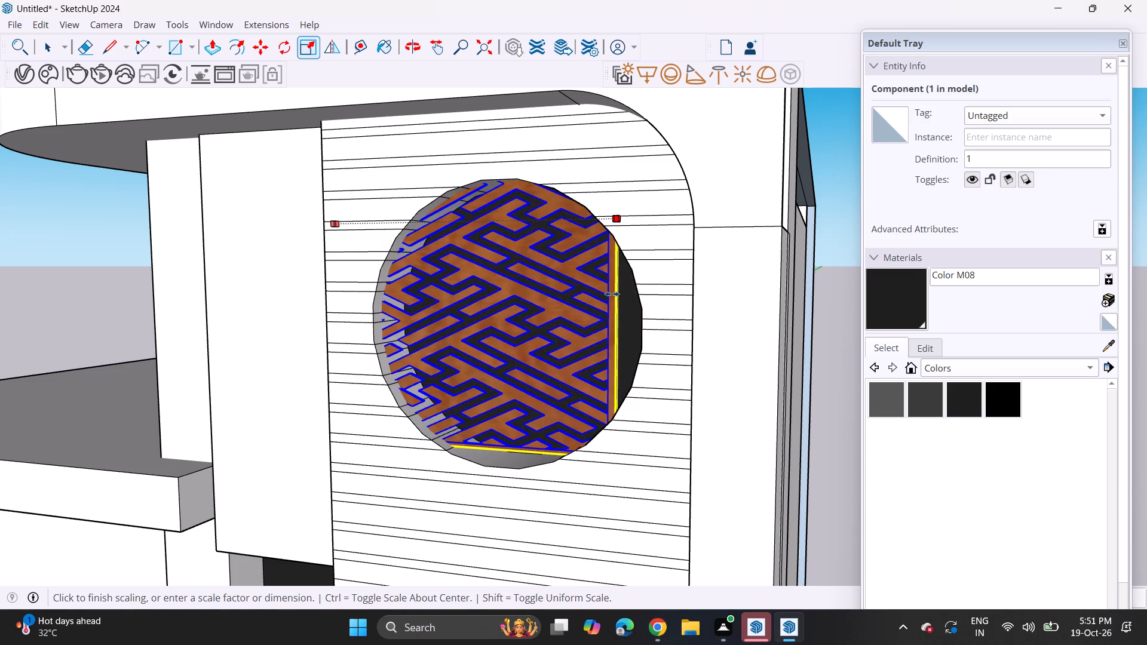
pyautogui.click(612, 294)
pyautogui.press('space')
# Move the widened lattice panel so it covers the whole circular recess.
pyautogui.write('M')
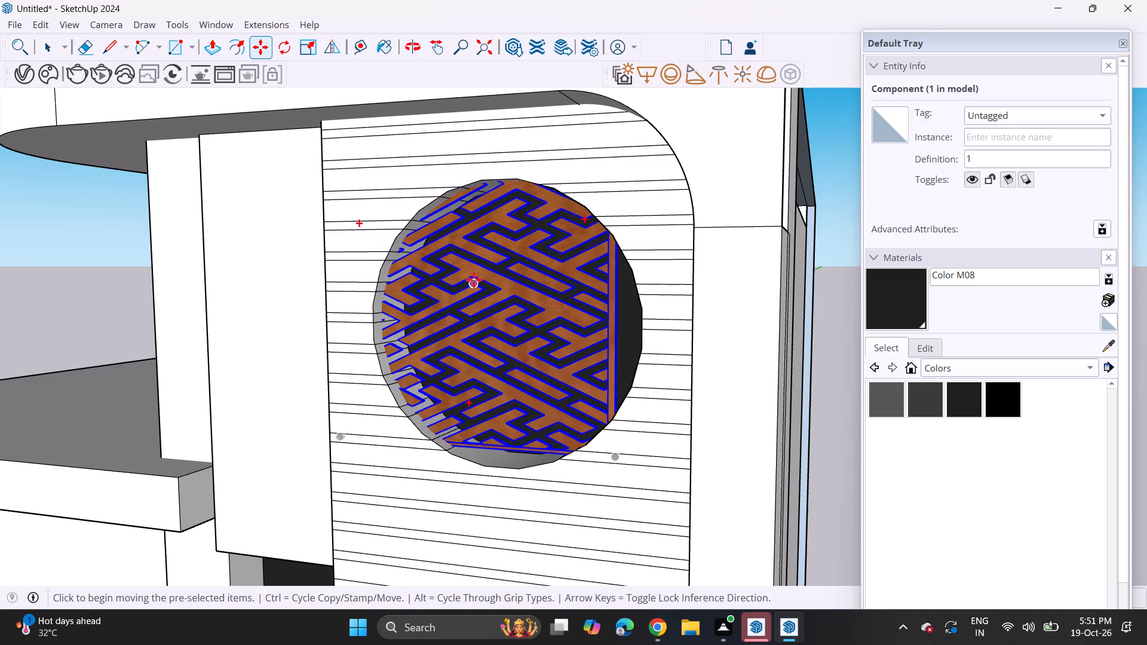
pyautogui.click(474, 275)
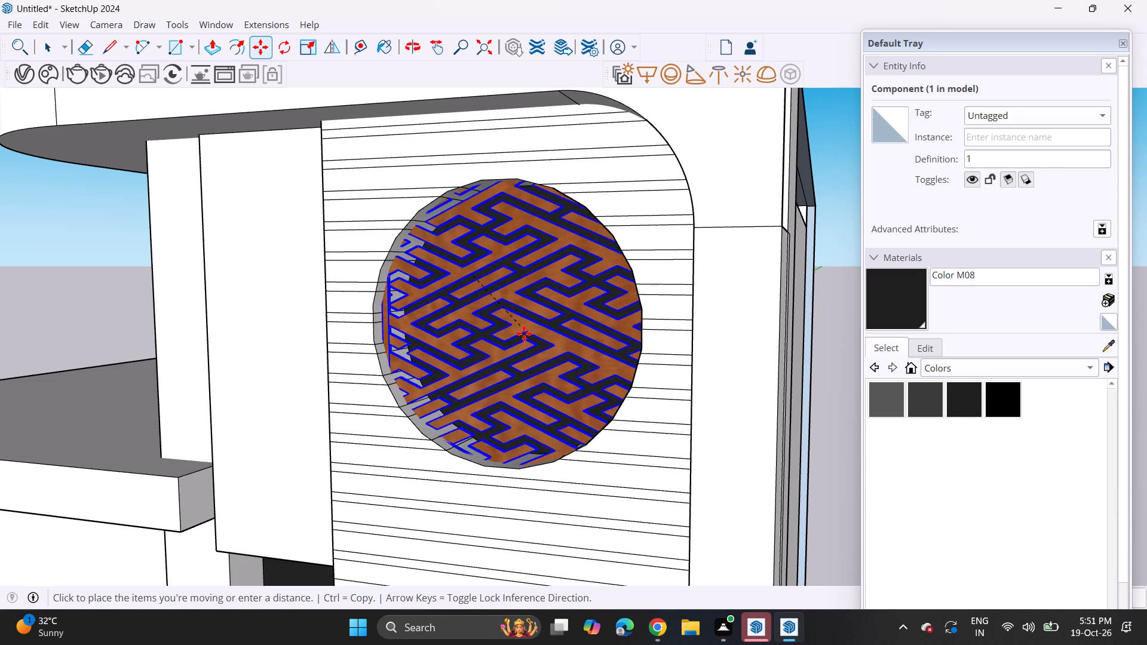
pyautogui.click(519, 336)
# Copy the lattice panel from the circular recess onto the dark rectangular opening between the balcony and the slatted tower.
pyautogui.click(527, 358)
pyautogui.moveTo(520, 366); pyautogui.dragTo(799, 145, button='middle')
pyautogui.keyDown('shift'); pyautogui.moveTo(648, 447); pyautogui.dragTo(867, 107, button='middle'); pyautogui.keyUp('shift')
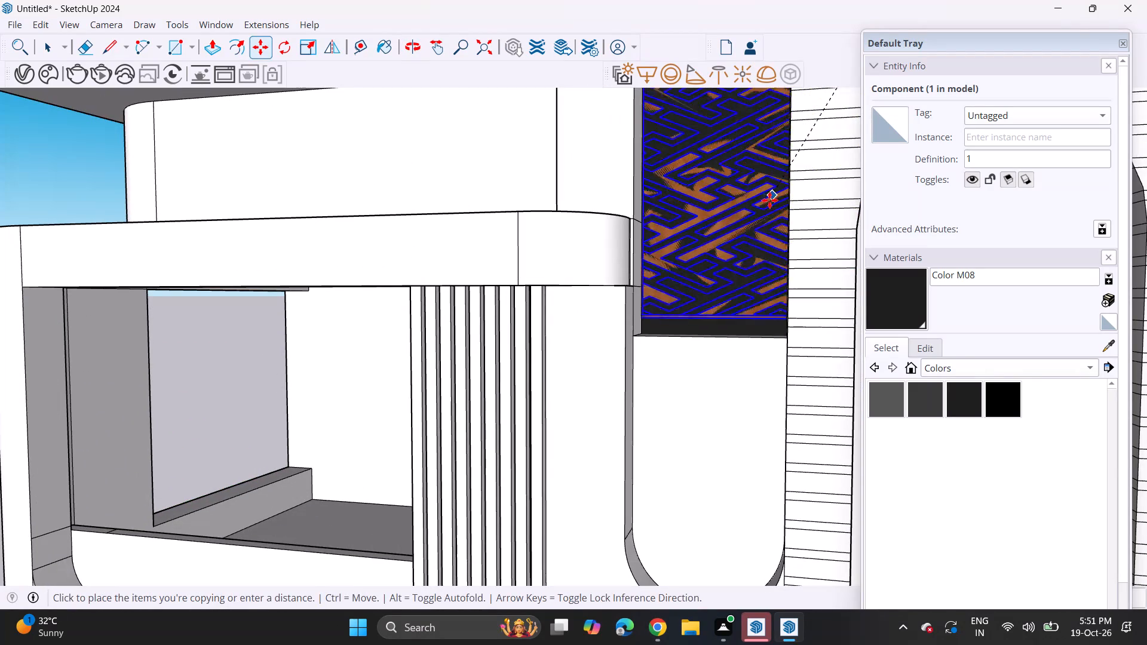
pyautogui.click(723, 279)
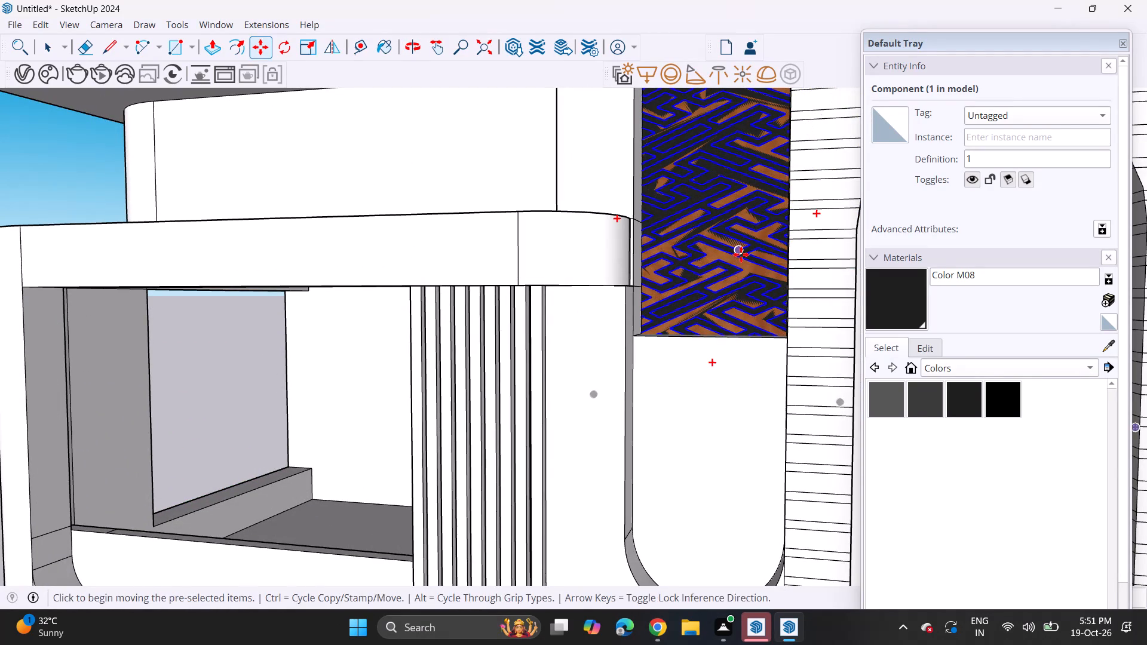
# Move the copied lattice panel forward along the green axis within the dark rectangular opening and clear the selection.
pyautogui.moveTo(740, 256); pyautogui.dragTo(594, 438, button='middle')
pyautogui.click(659, 340)
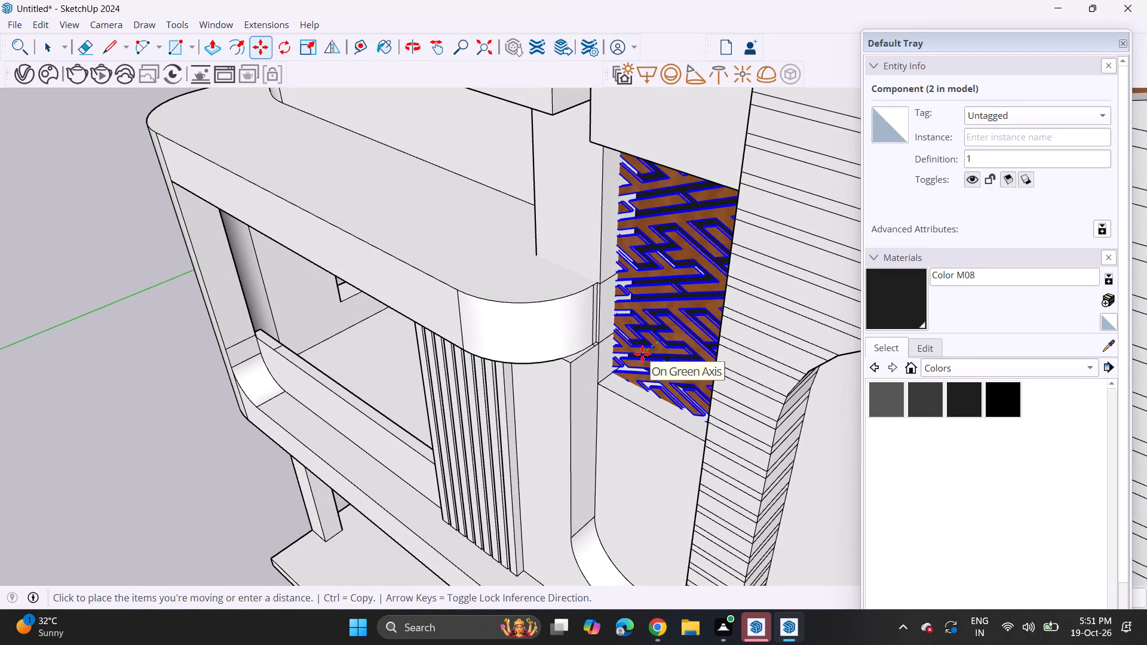
pyautogui.click(642, 354)
pyautogui.moveTo(627, 389); pyautogui.dragTo(794, 254, button='middle')
pyautogui.scroll(-14, 774, 262)
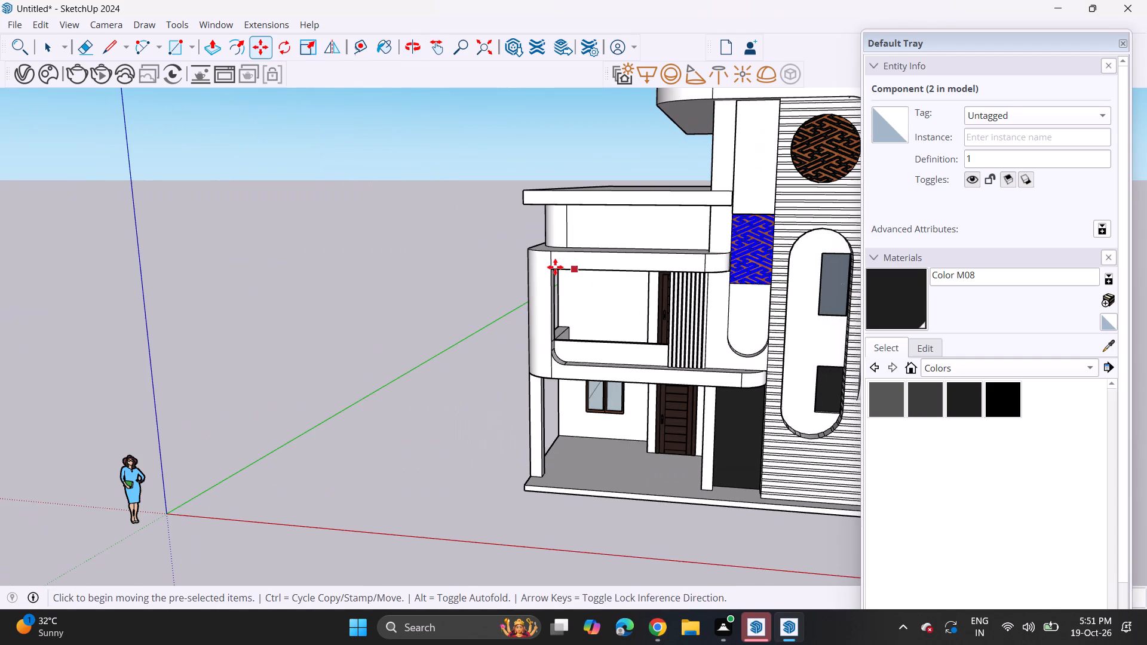
pyautogui.press('space')
pyautogui.click(406, 224)
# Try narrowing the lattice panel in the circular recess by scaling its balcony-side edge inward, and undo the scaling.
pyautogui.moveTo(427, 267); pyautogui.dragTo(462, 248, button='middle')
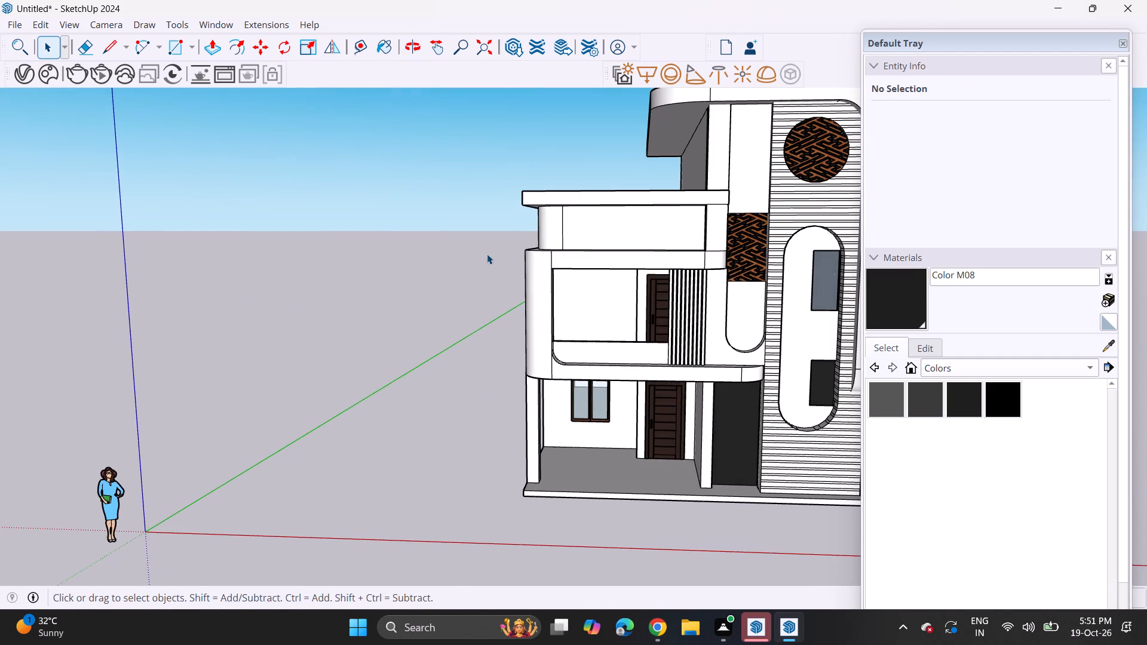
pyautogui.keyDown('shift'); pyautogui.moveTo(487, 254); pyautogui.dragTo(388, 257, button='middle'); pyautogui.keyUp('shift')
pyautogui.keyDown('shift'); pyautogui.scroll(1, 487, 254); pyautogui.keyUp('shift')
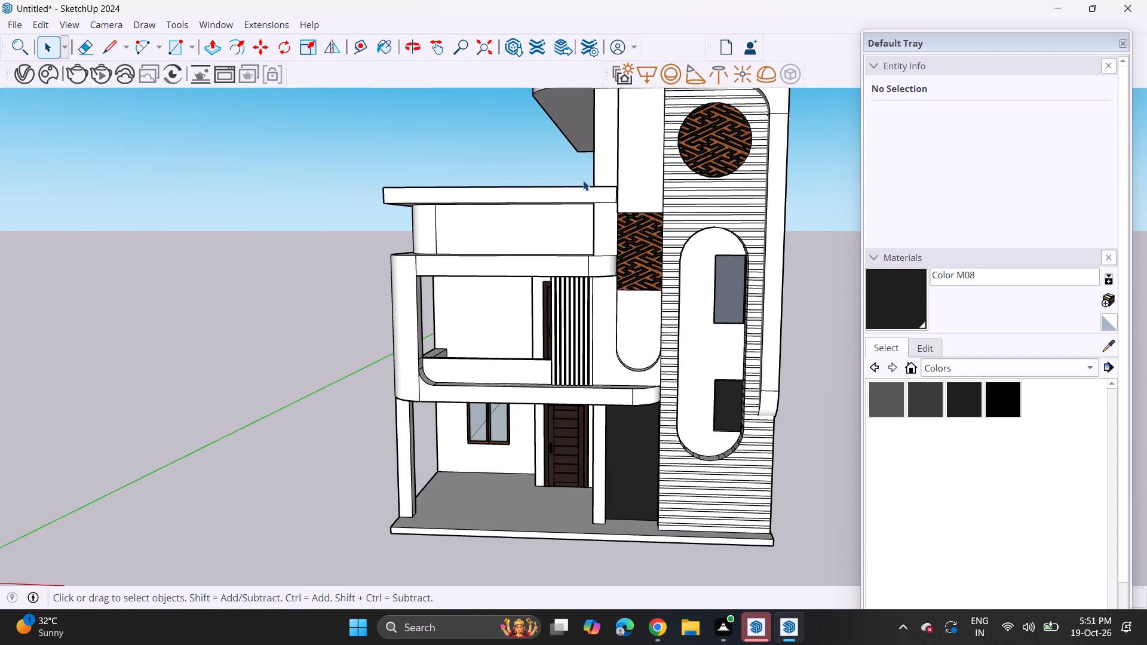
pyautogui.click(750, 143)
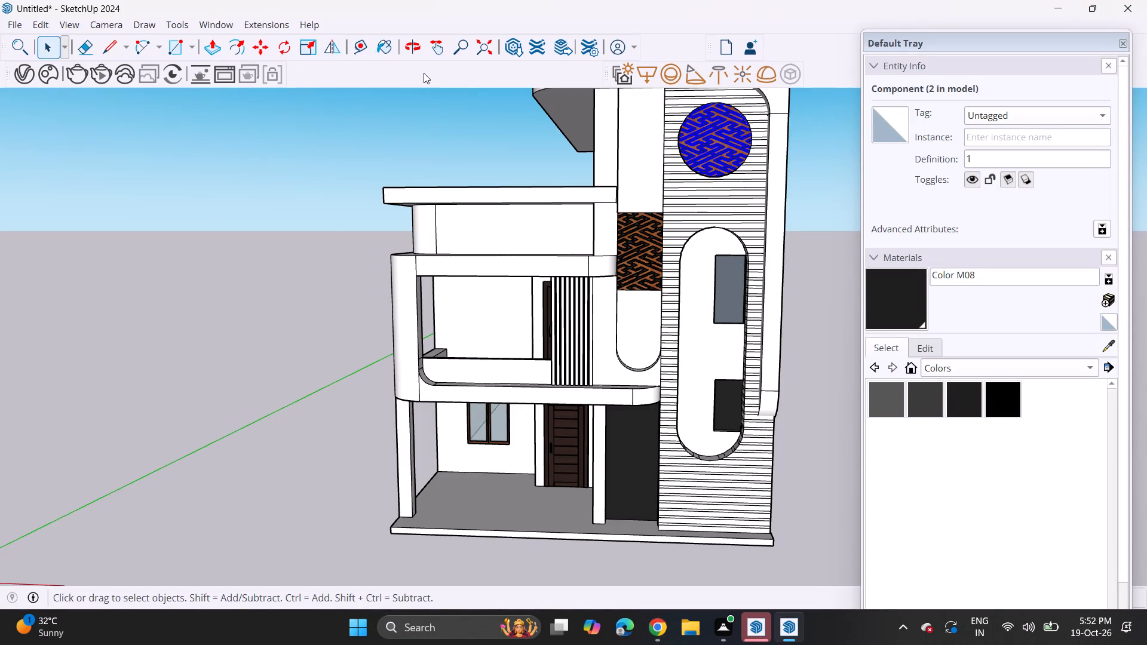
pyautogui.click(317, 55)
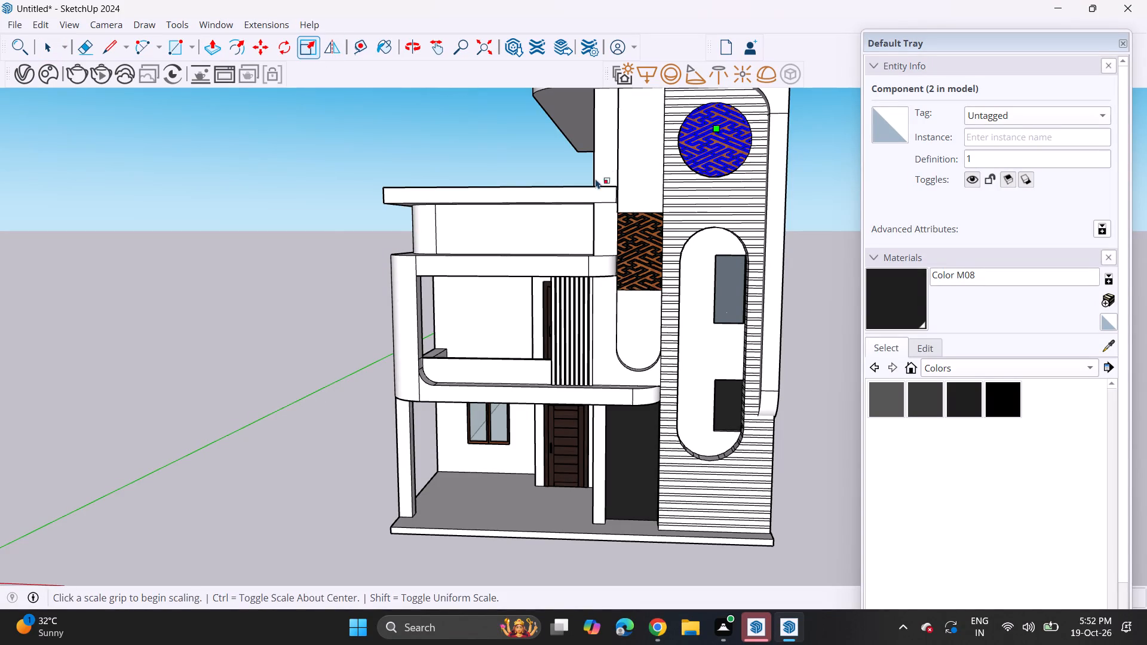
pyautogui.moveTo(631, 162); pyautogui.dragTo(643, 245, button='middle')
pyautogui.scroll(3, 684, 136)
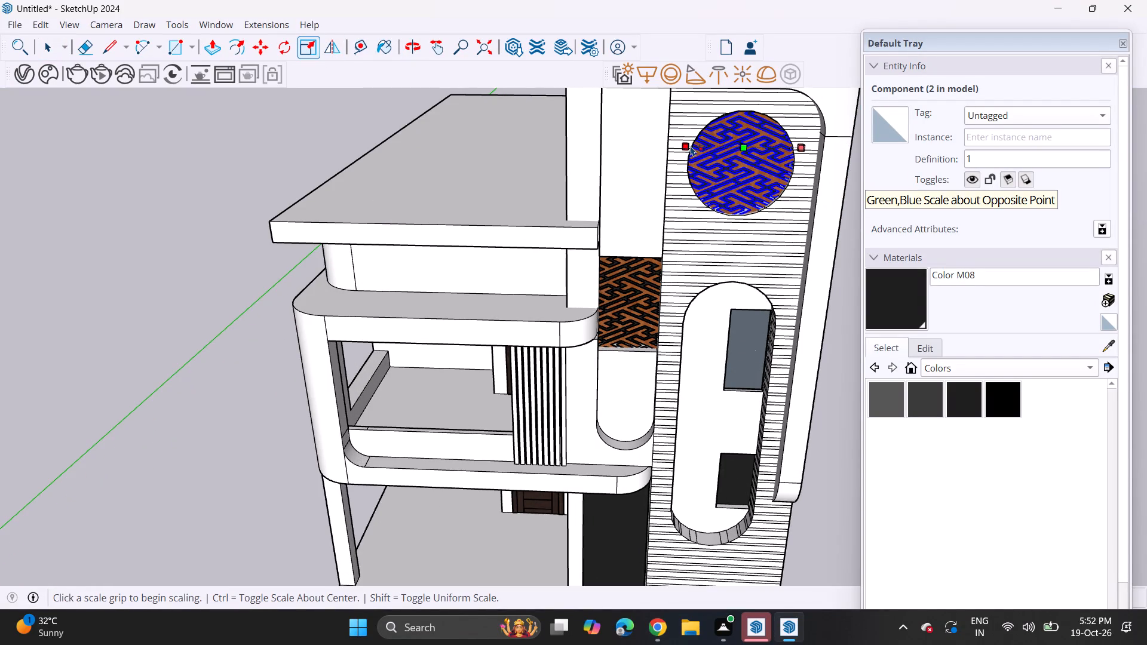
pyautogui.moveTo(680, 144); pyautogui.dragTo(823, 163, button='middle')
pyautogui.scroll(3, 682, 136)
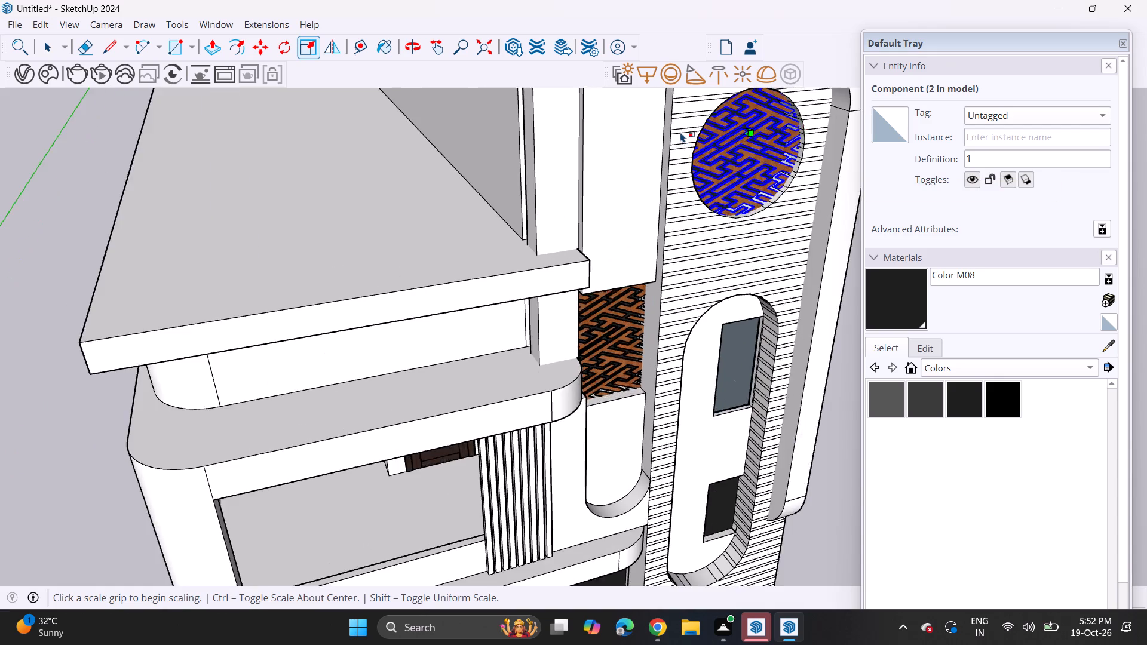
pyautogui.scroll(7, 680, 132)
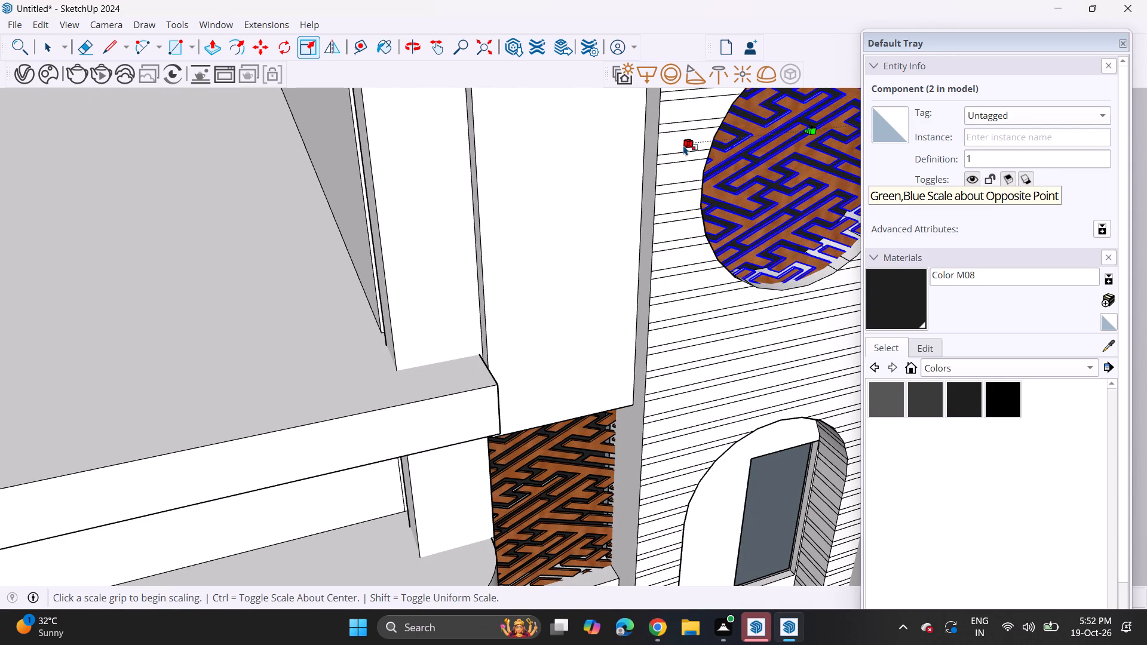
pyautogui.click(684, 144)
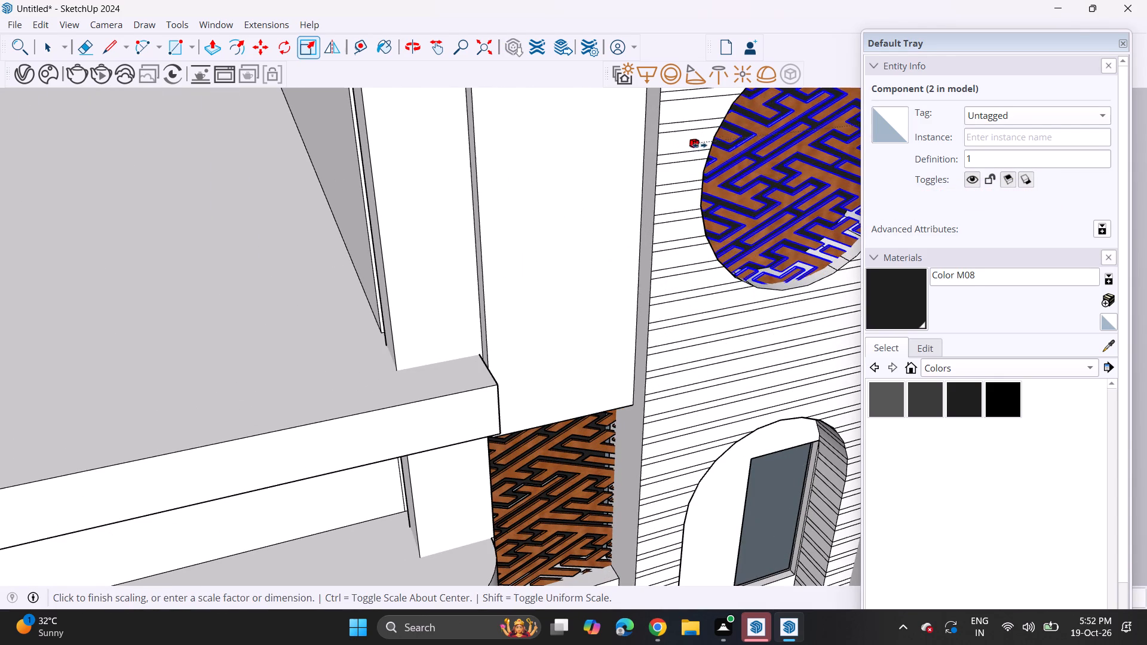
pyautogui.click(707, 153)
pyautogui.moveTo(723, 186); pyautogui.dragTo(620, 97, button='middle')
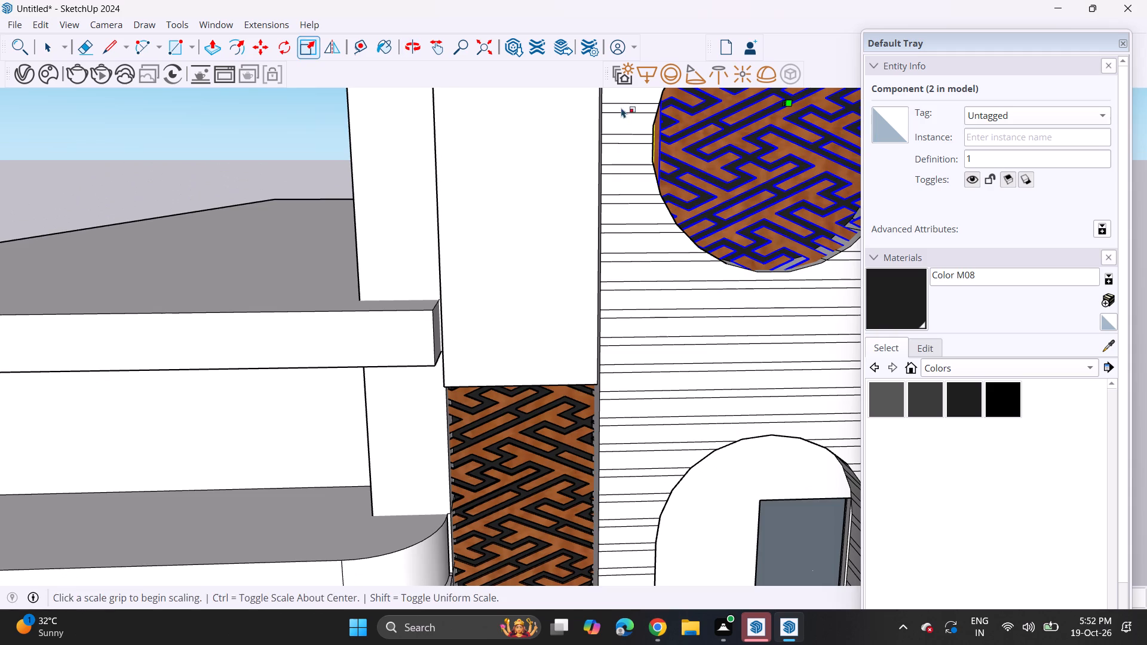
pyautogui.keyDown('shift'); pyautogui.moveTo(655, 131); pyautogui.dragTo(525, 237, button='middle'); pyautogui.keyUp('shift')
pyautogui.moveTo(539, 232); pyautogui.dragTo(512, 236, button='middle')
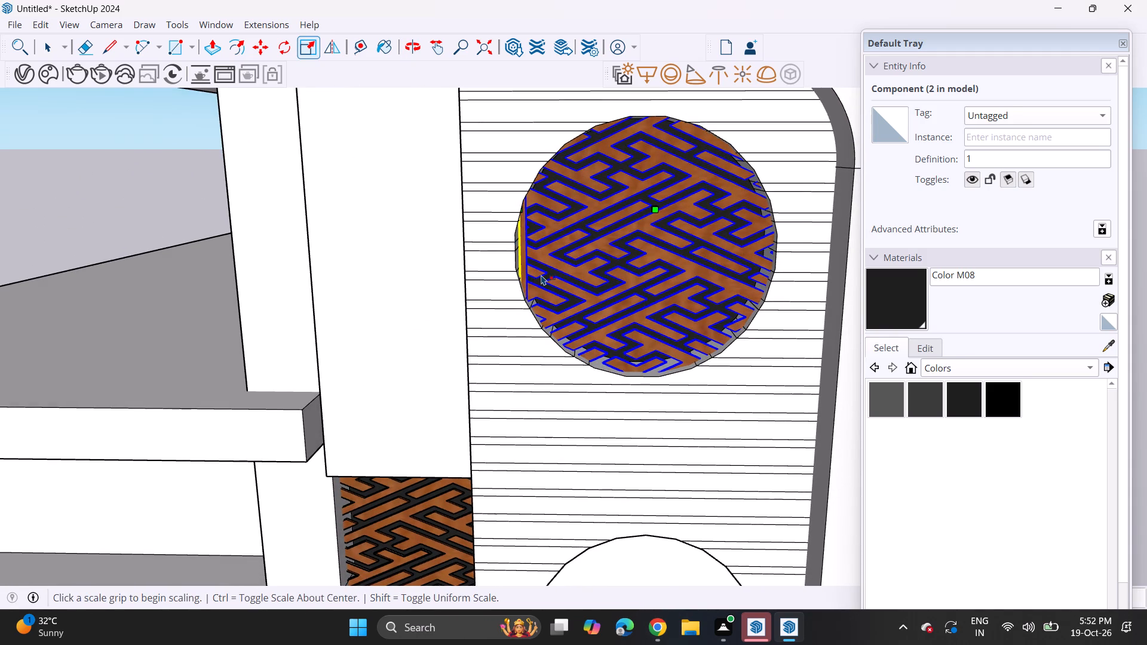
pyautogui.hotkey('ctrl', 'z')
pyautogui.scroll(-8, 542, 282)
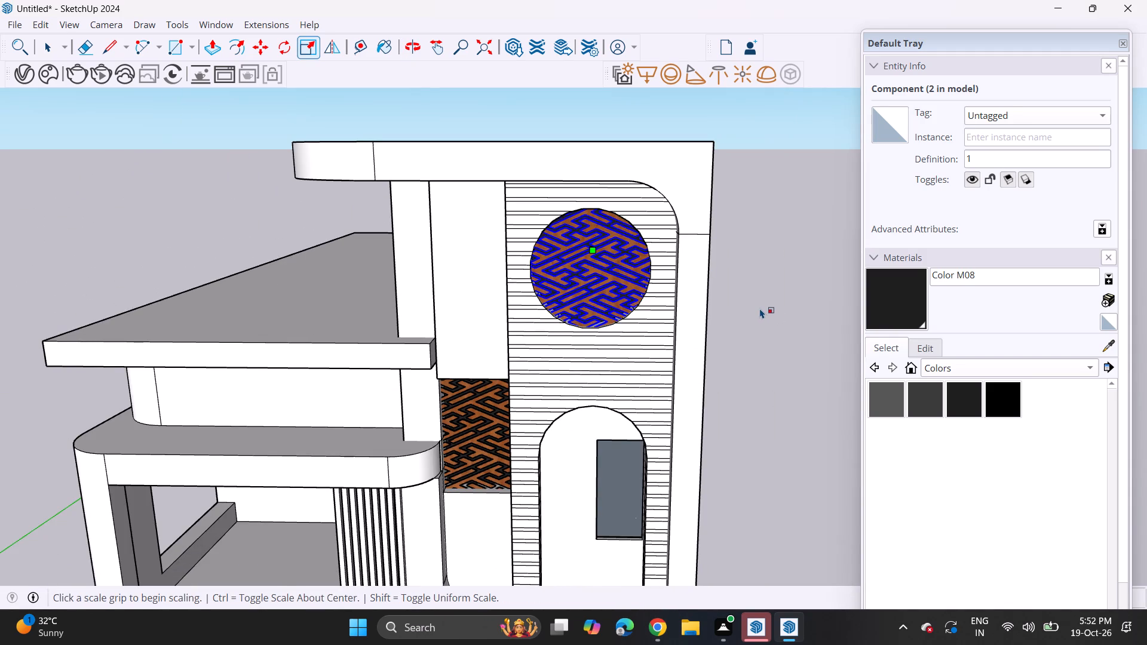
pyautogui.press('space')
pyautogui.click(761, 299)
# Examine the whole front facade with both lattice panels from several angles and distances.
pyautogui.scroll(-3, 744, 306)
pyautogui.moveTo(734, 397); pyautogui.dragTo(778, 323, button='middle')
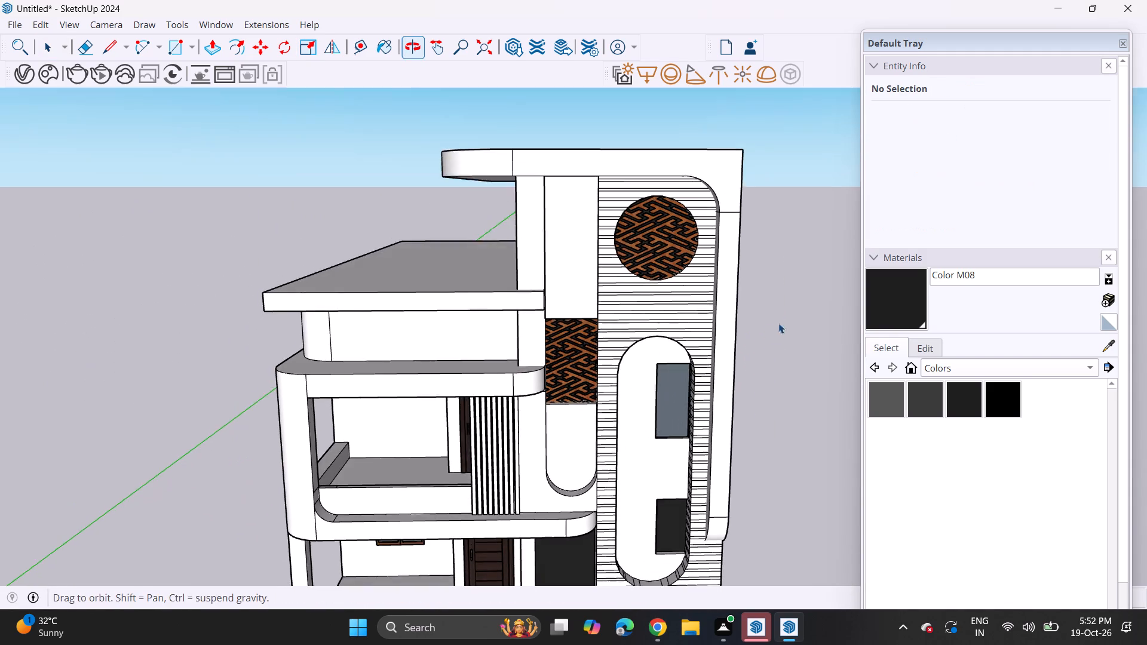
pyautogui.moveTo(778, 323); pyautogui.dragTo(774, 331, button='middle')
pyautogui.moveTo(755, 347); pyautogui.dragTo(759, 330, button='middle')
pyautogui.keyDown('shift'); pyautogui.moveTo(747, 404); pyautogui.dragTo(764, 351, button='middle'); pyautogui.keyUp('shift')
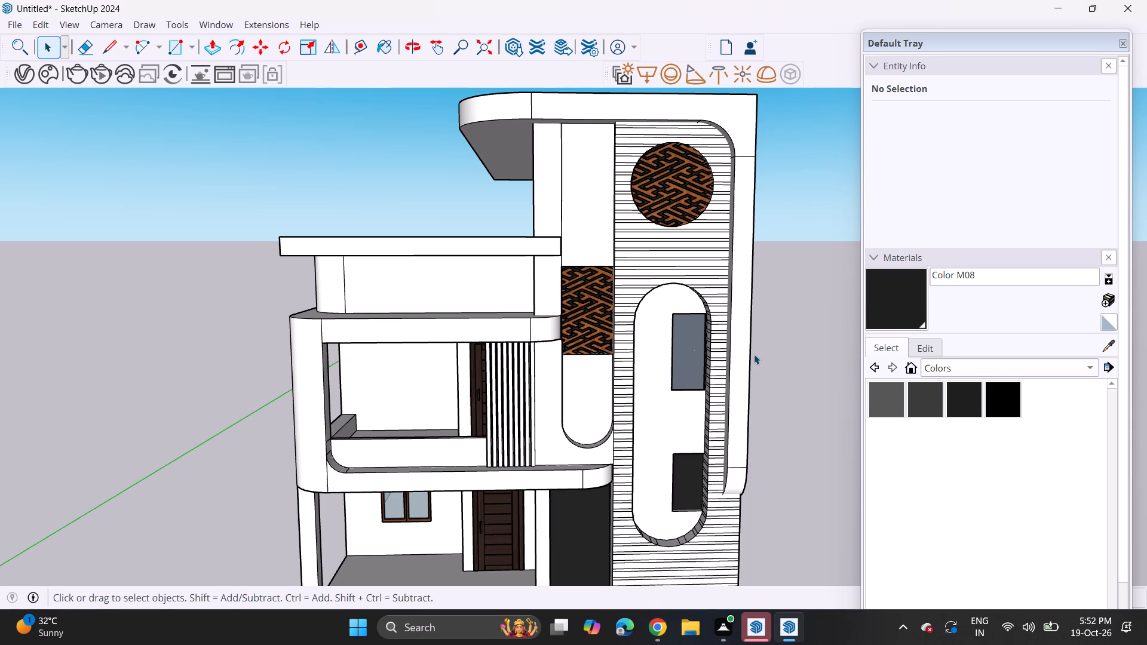
pyautogui.scroll(-4, 565, 422)
pyautogui.moveTo(418, 490); pyautogui.dragTo(410, 433, button='middle')
pyautogui.keyDown('shift'); pyautogui.moveTo(541, 483); pyautogui.dragTo(572, 435, button='middle'); pyautogui.keyUp('shift')
pyautogui.moveTo(588, 471); pyautogui.dragTo(536, 487, button='middle')
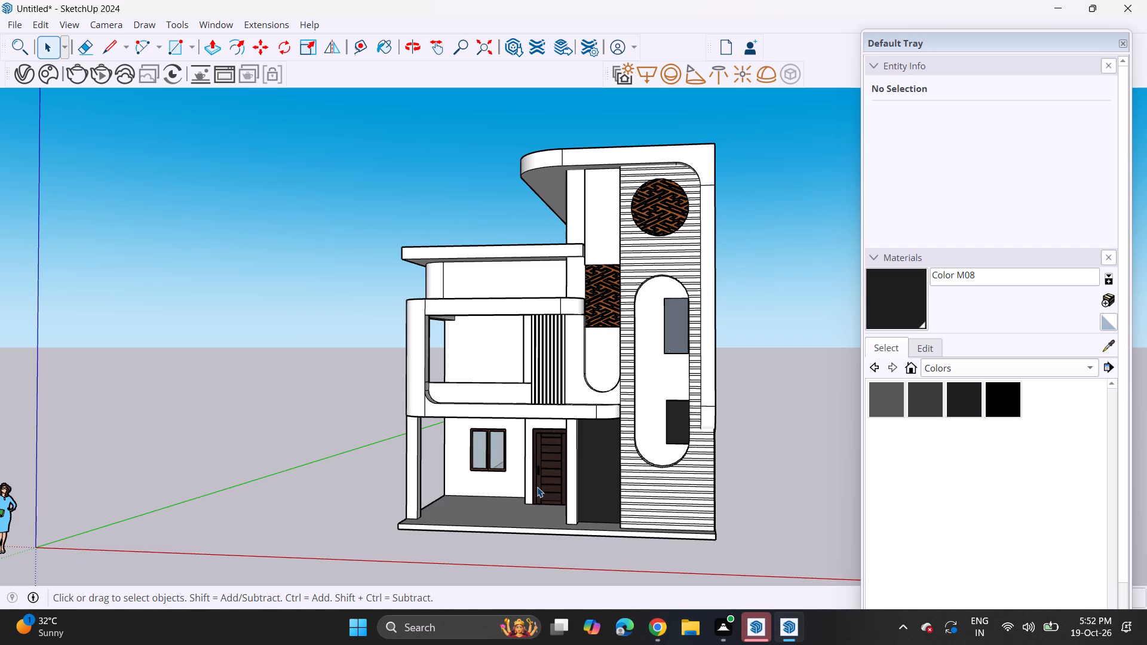
pyautogui.moveTo(663, 265); pyautogui.dragTo(698, 279, button='middle')
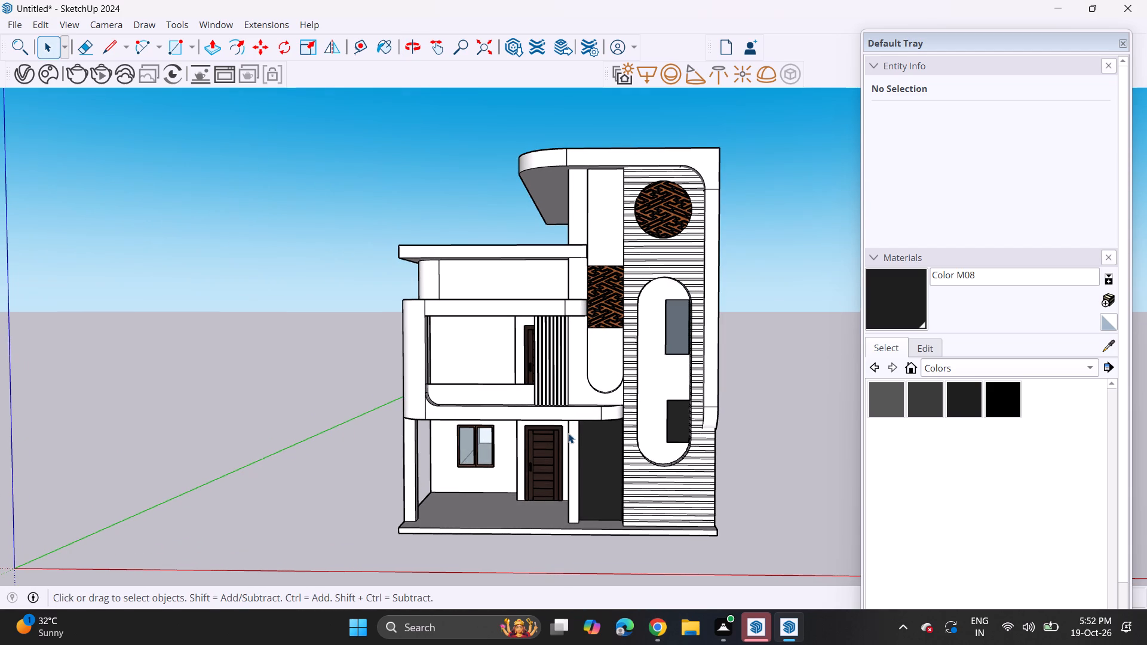
pyautogui.scroll(-2, 568, 433)
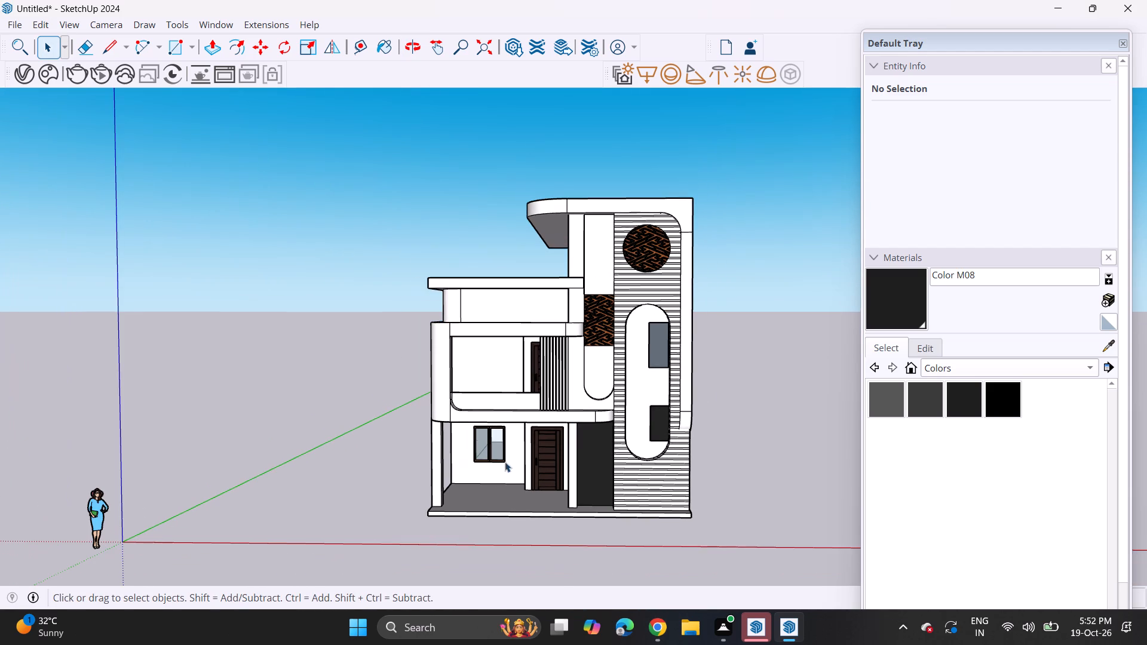
pyautogui.moveTo(483, 505); pyautogui.dragTo(505, 465, button='middle')
pyautogui.moveTo(493, 505); pyautogui.dragTo(483, 554, button='middle')
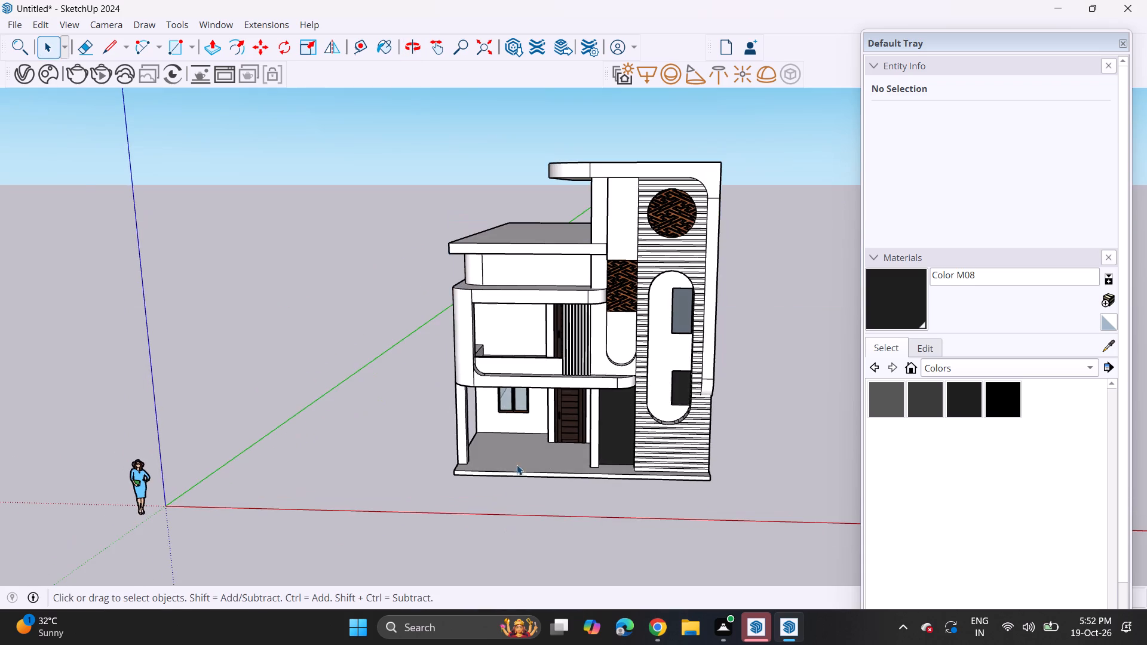
# Push/Pull the base slab's balcony-side edge faces outward so the slab extends past the side wall, including the front corner strip.
pyautogui.scroll(4, 495, 457)
pyautogui.moveTo(384, 430); pyautogui.dragTo(502, 393, button='middle')
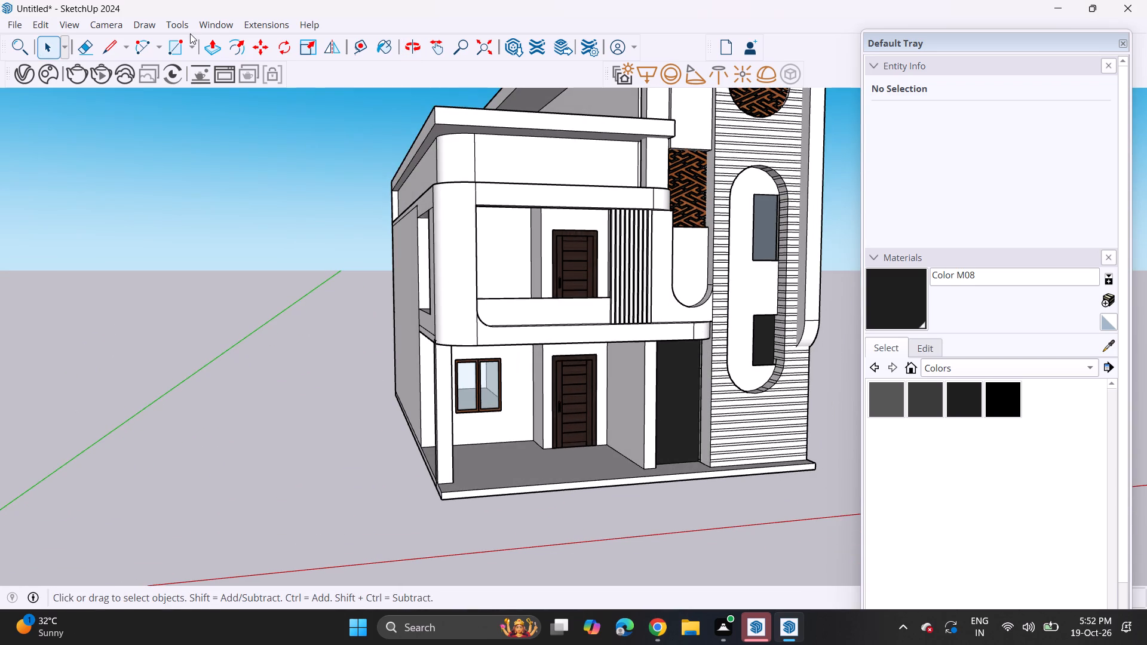
pyautogui.click(208, 42)
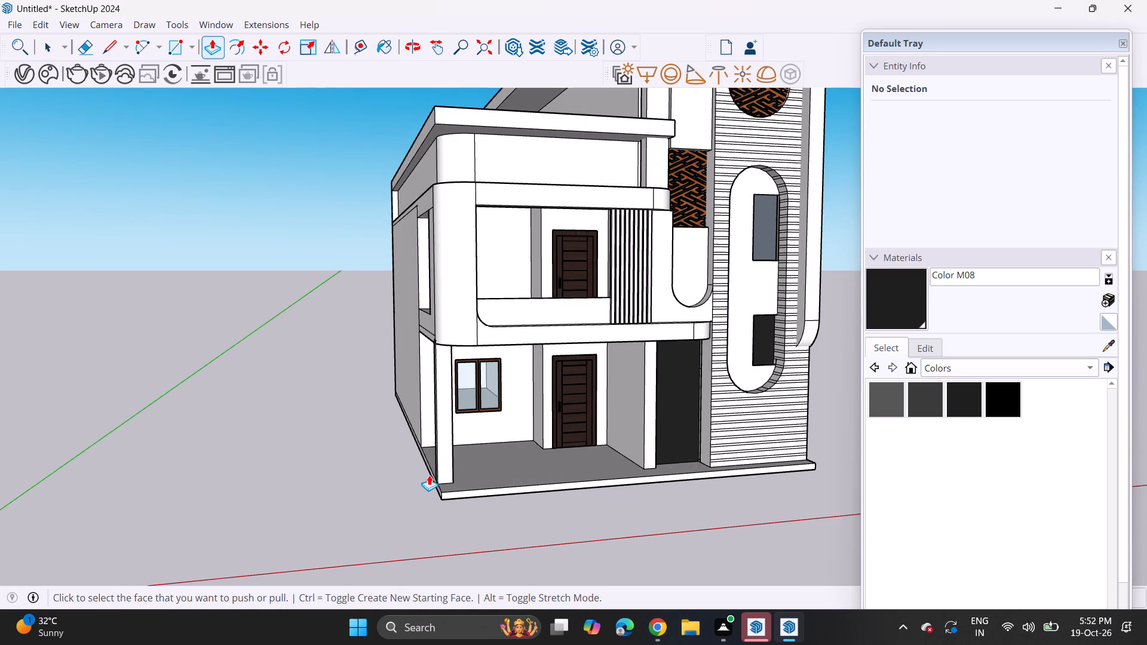
pyautogui.click(429, 475)
pyautogui.moveTo(413, 473); pyautogui.dragTo(464, 456, button='middle')
pyautogui.scroll(3, 436, 480)
pyautogui.click(436, 478)
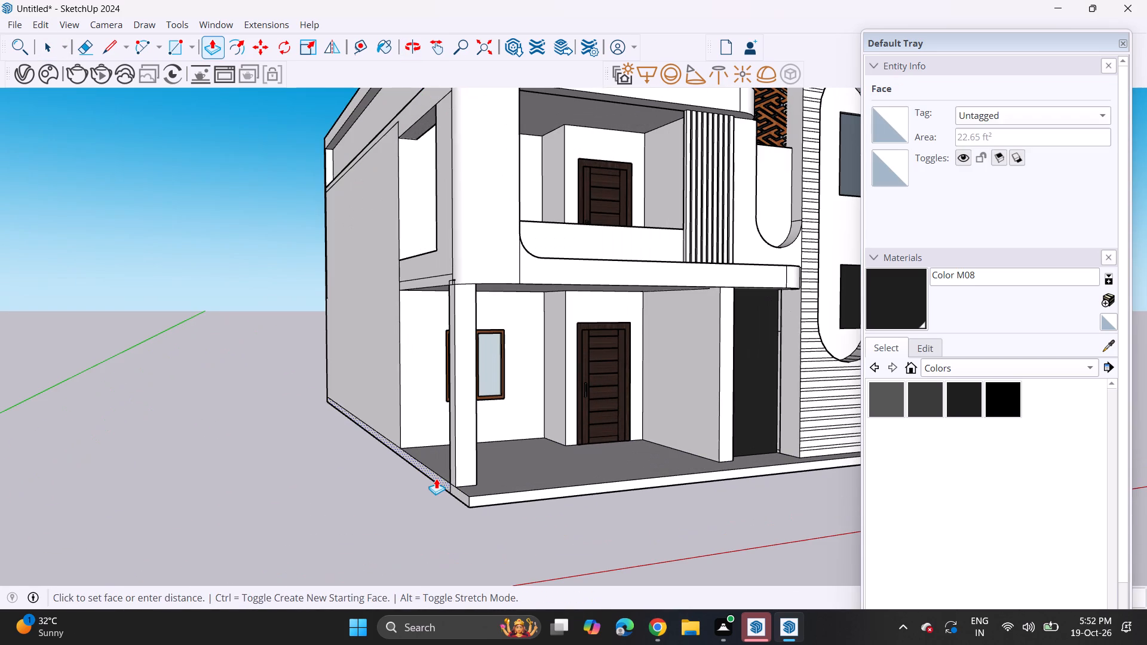
pyautogui.click(335, 500)
pyautogui.doubleClick(459, 497)
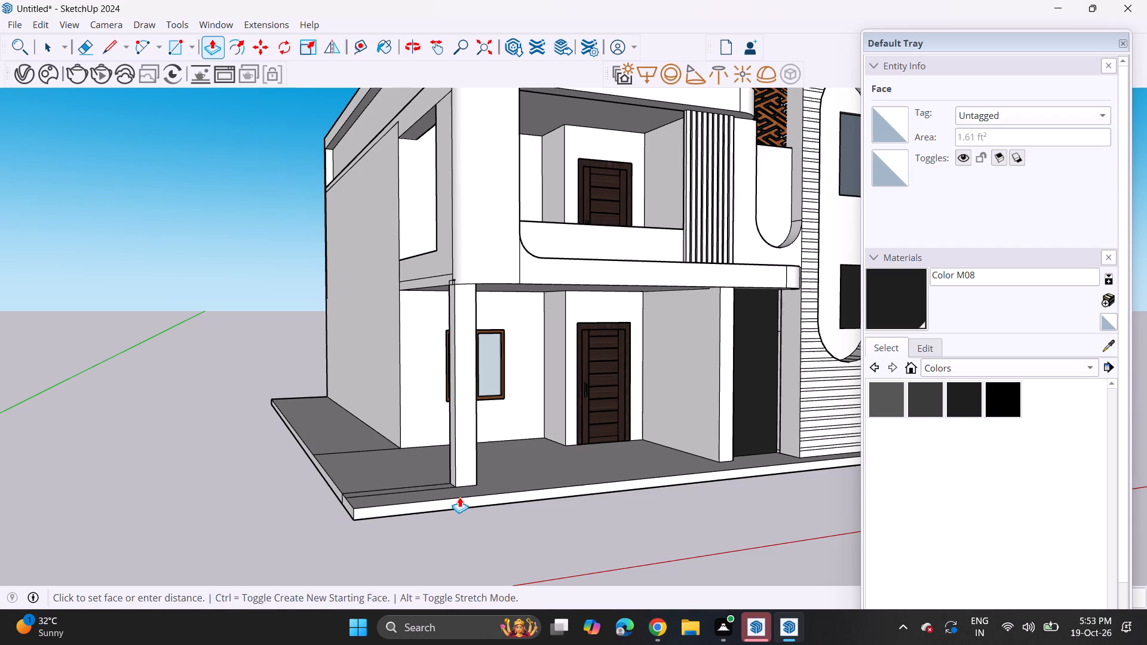
# Extend the base slab's tower-side edge faces outward by the same Push/Pull distance as the balcony side.
pyautogui.moveTo(568, 486); pyautogui.dragTo(360, 532, button='middle')
pyautogui.scroll(-7, 447, 478)
pyautogui.keyDown('shift'); pyautogui.moveTo(651, 462); pyautogui.dragTo(519, 465, button='middle'); pyautogui.keyUp('shift')
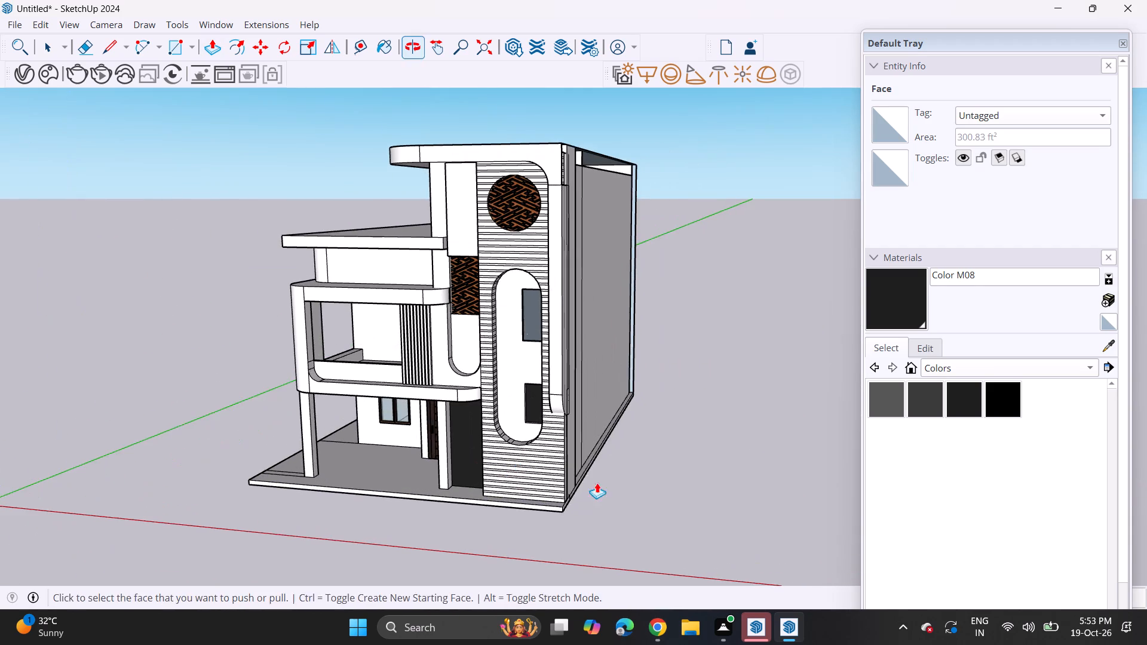
pyautogui.moveTo(597, 484); pyautogui.dragTo(573, 477, button='middle')
pyautogui.scroll(7, 567, 496)
pyautogui.doubleClick(563, 511)
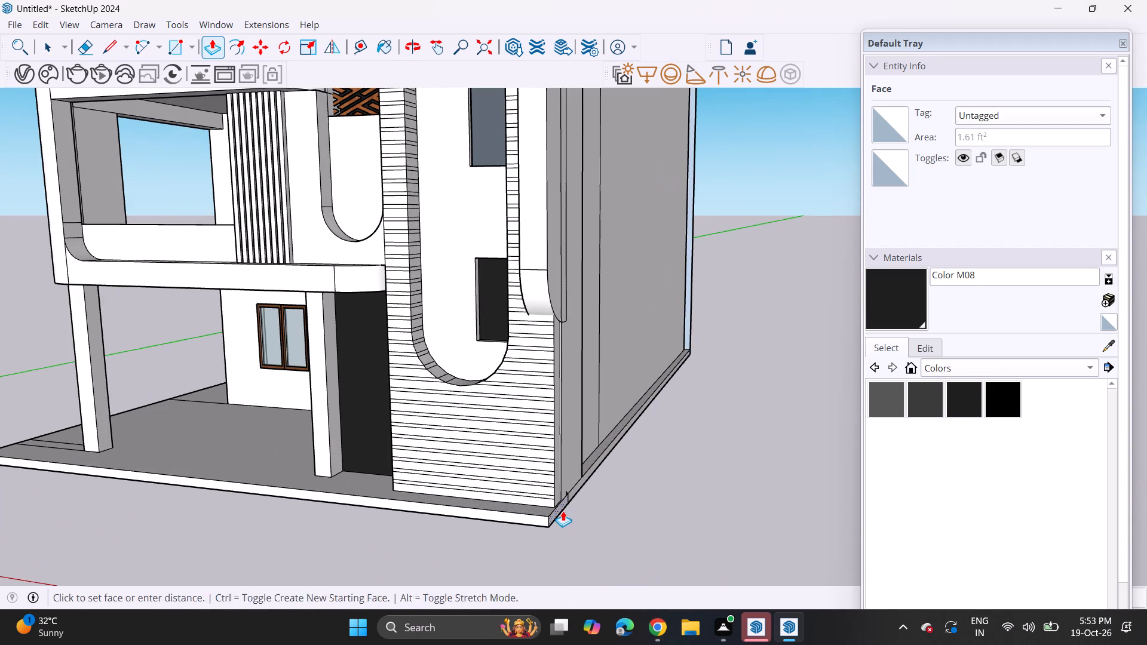
pyautogui.doubleClick(583, 481)
# Erase the leftover seam lines on top of the base slab's extensions beside the tower and beside the balcony column.
pyautogui.moveTo(495, 495); pyautogui.dragTo(591, 497, button='middle')
pyautogui.scroll(1, 591, 497)
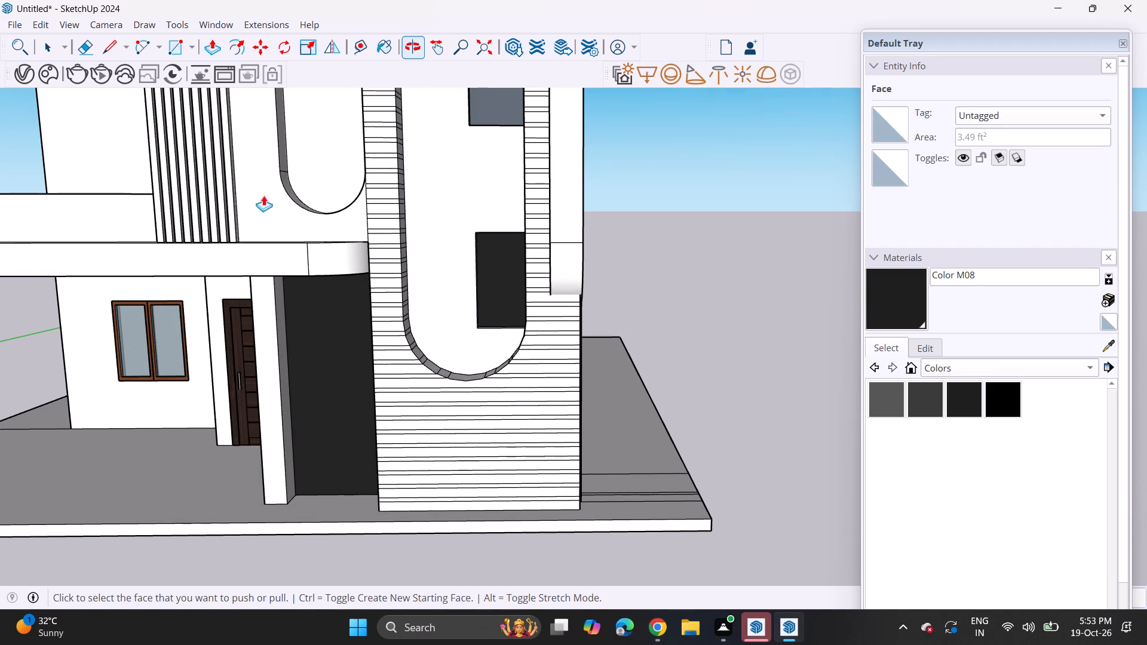
pyautogui.click(87, 35)
pyautogui.moveTo(637, 460); pyautogui.dragTo(637, 479)
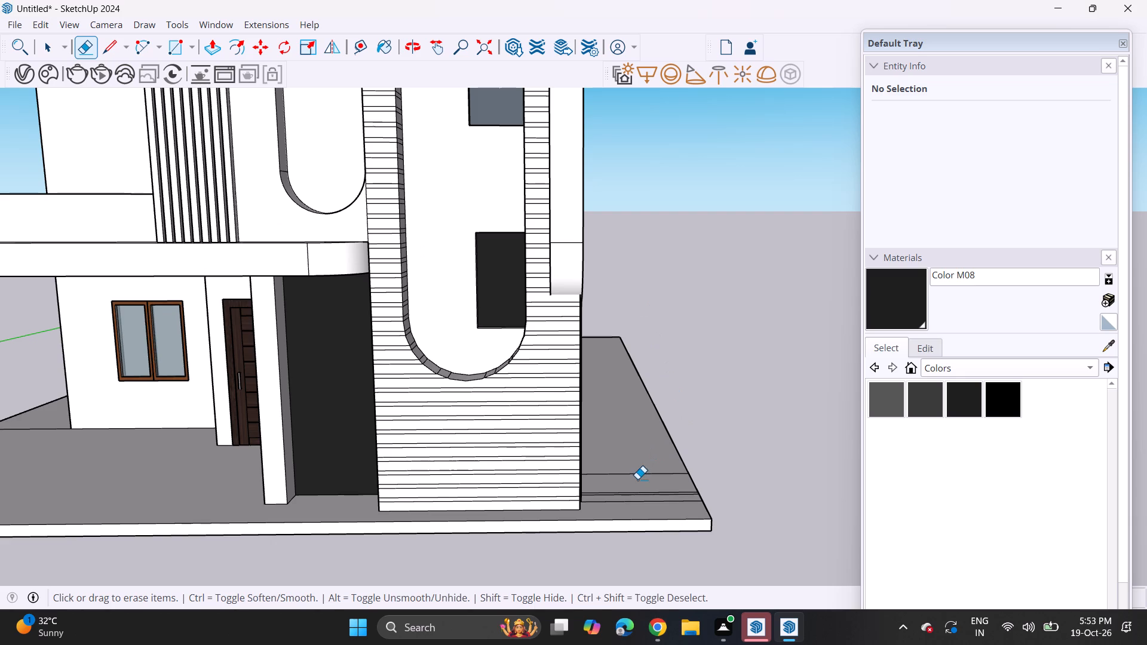
pyautogui.moveTo(637, 479); pyautogui.dragTo(637, 504)
pyautogui.scroll(-4, 588, 453)
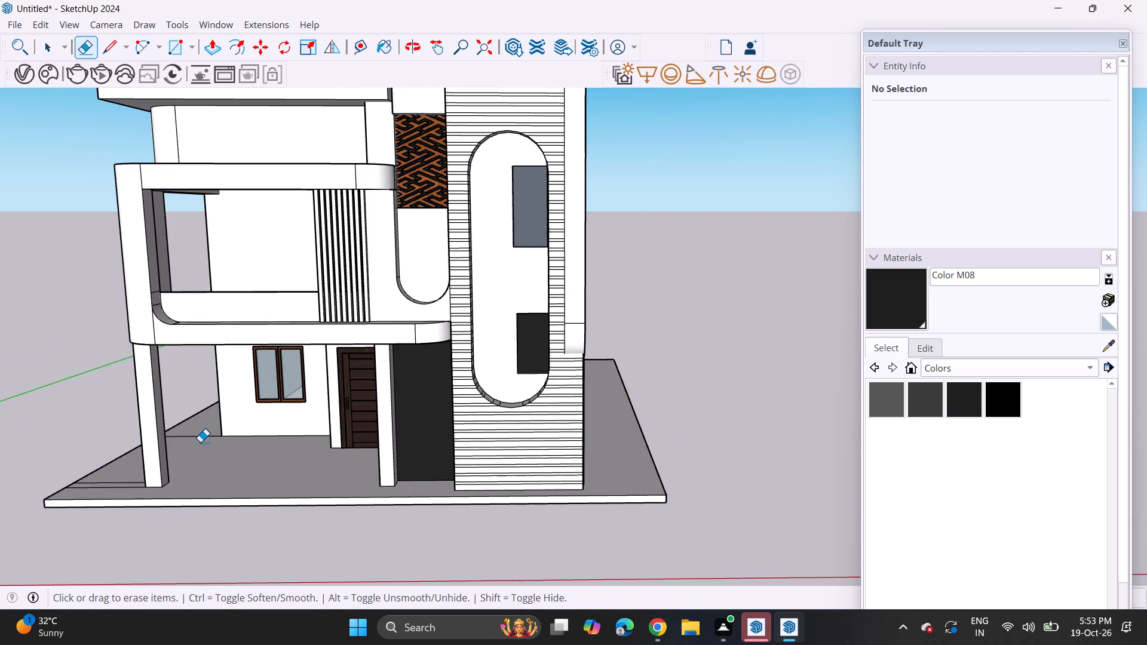
pyautogui.click(200, 442)
pyautogui.click(200, 438)
pyautogui.click(131, 478)
pyautogui.moveTo(128, 480); pyautogui.dragTo(125, 486)
# Push/Pull the base slab's front face forward to deepen the slab in front of the house.
pyautogui.moveTo(327, 461); pyautogui.dragTo(327, 461, button='middle')
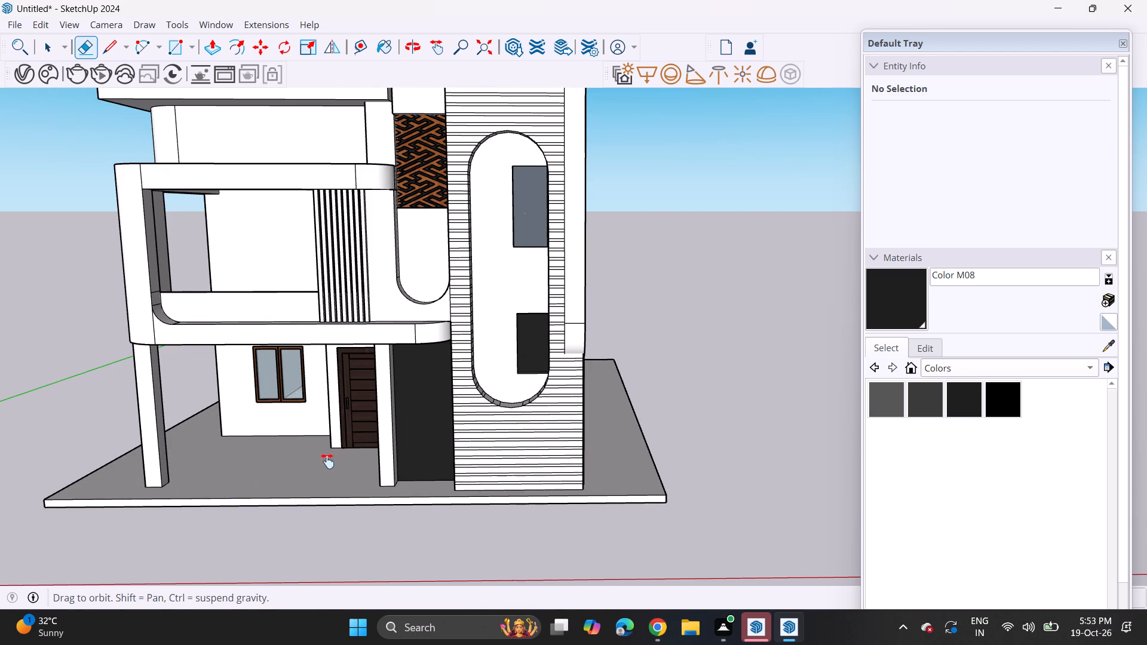
pyautogui.moveTo(327, 461); pyautogui.dragTo(533, 486, button='middle')
pyautogui.moveTo(594, 467); pyautogui.dragTo(568, 464, button='middle')
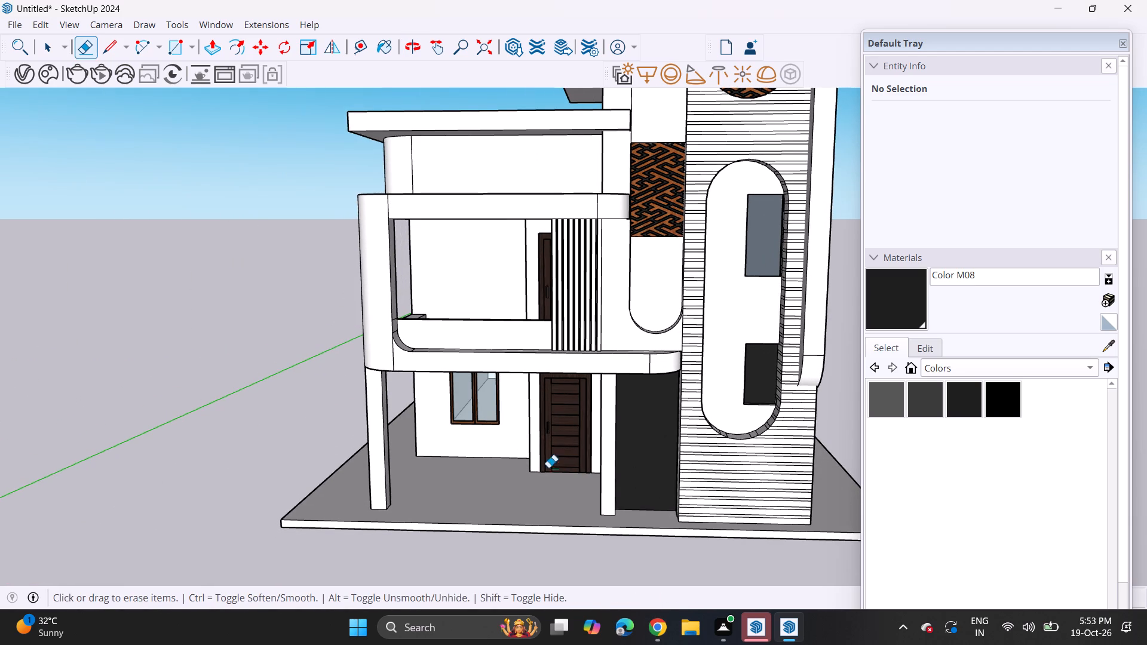
pyautogui.click(210, 48)
pyautogui.click(352, 527)
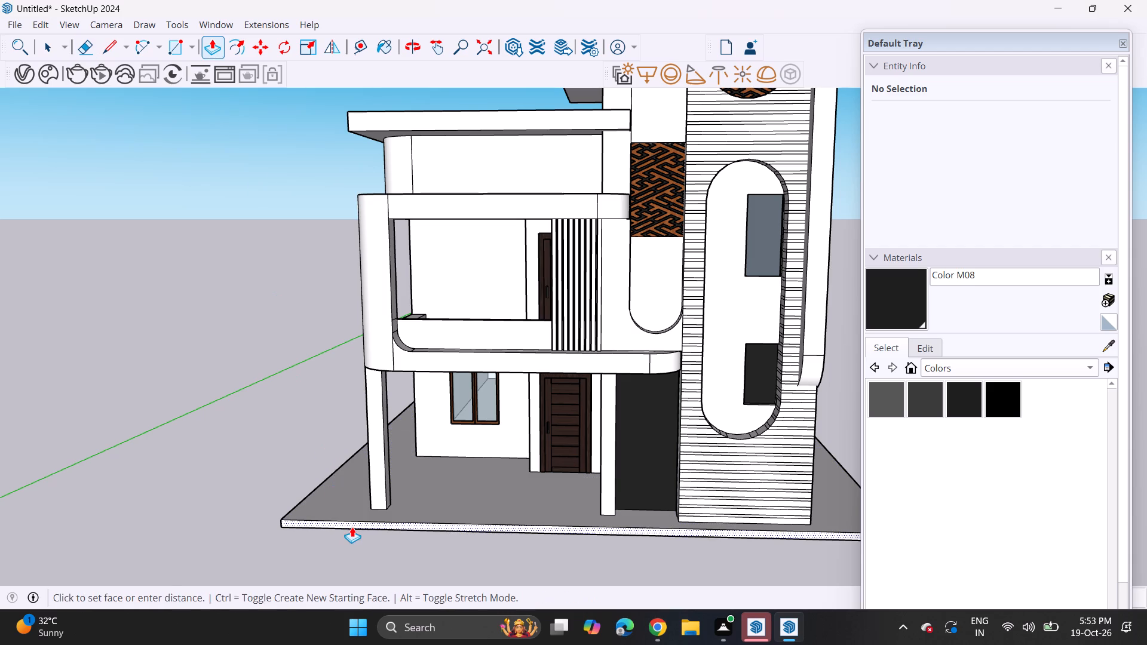
pyautogui.click(332, 569)
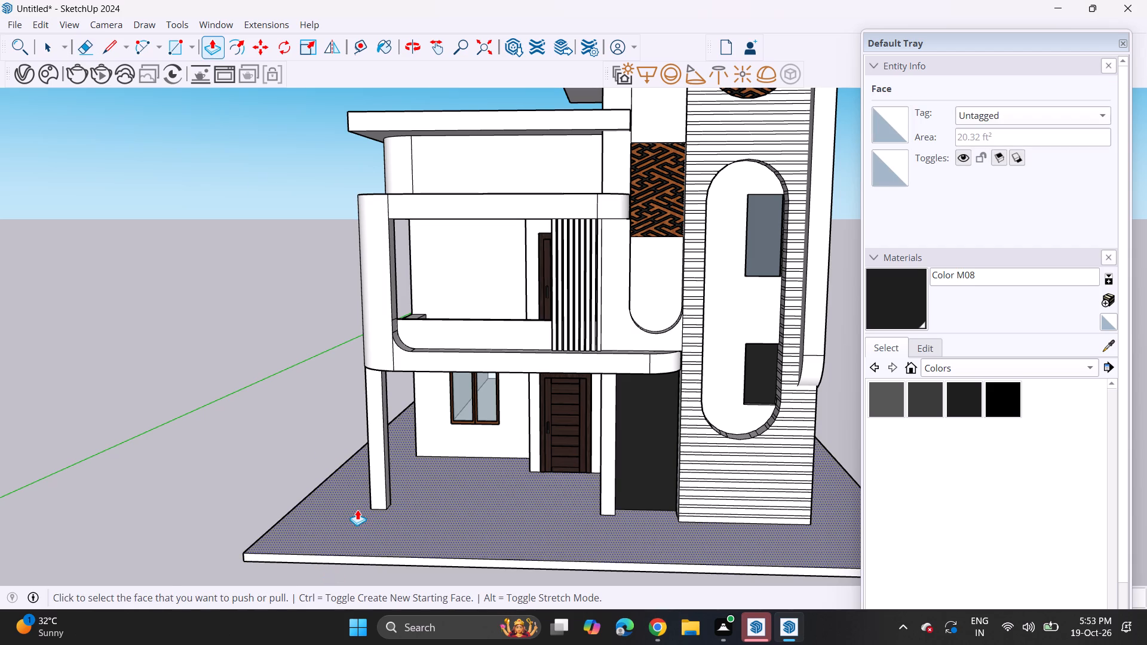
# Draw a line across the top of the base slab just behind its front edge, joining the two side edges.
pyautogui.scroll(-5, 356, 505)
pyautogui.moveTo(348, 495); pyautogui.dragTo(299, 477, button='middle')
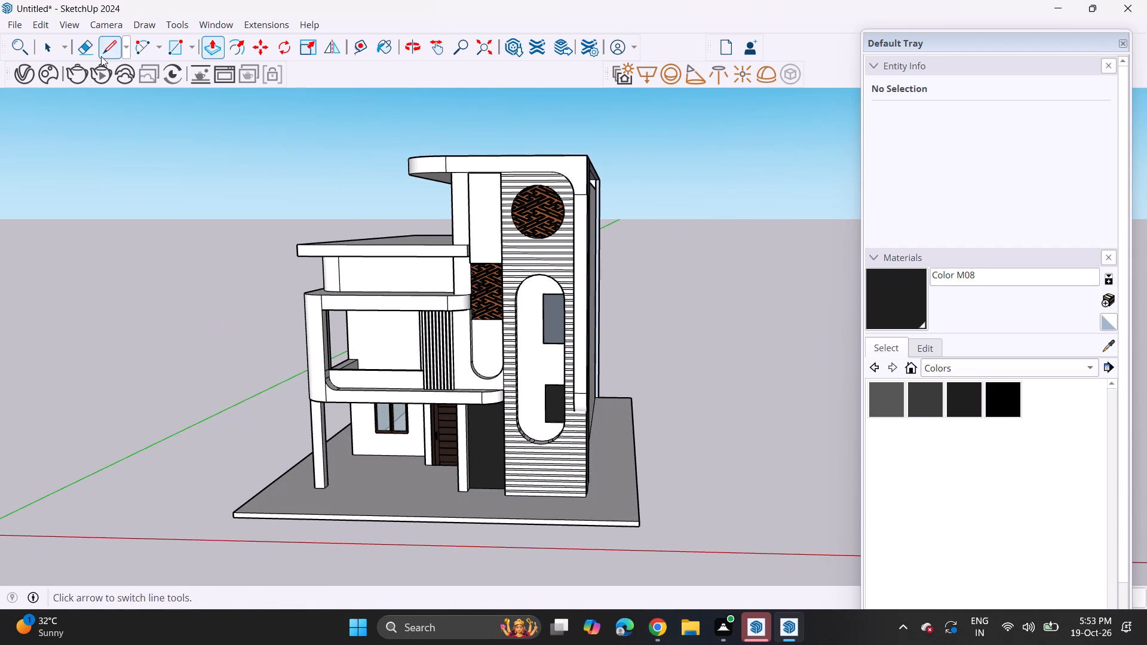
pyautogui.click(105, 46)
pyautogui.moveTo(171, 386); pyautogui.dragTo(197, 481, button='middle')
pyautogui.scroll(4, 240, 544)
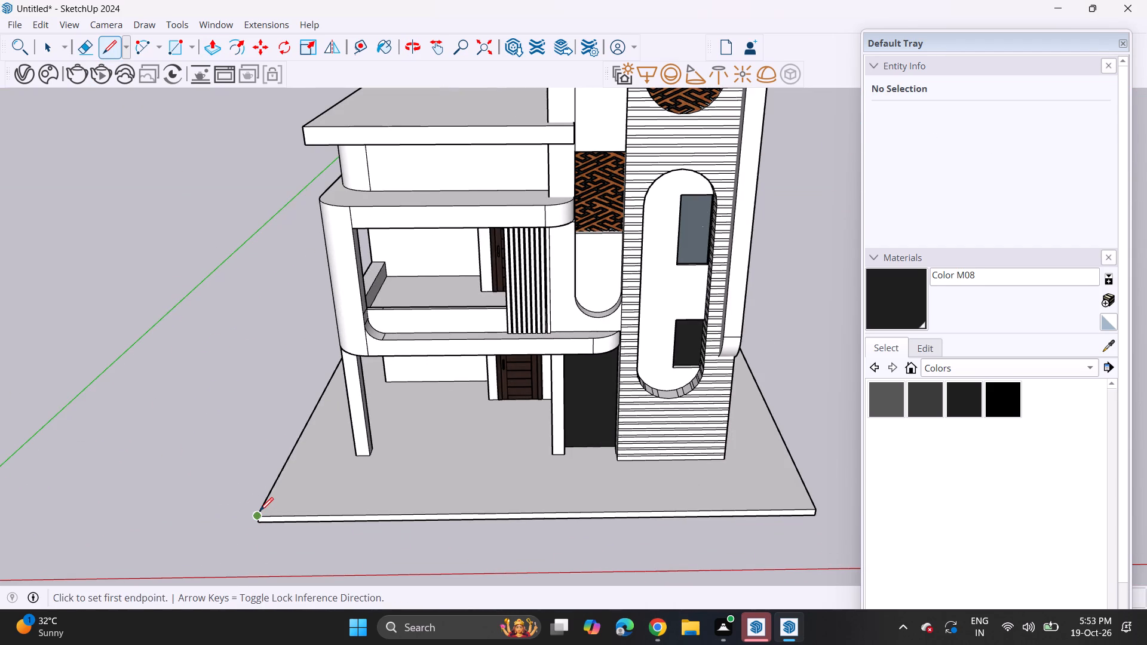
pyautogui.click(260, 509)
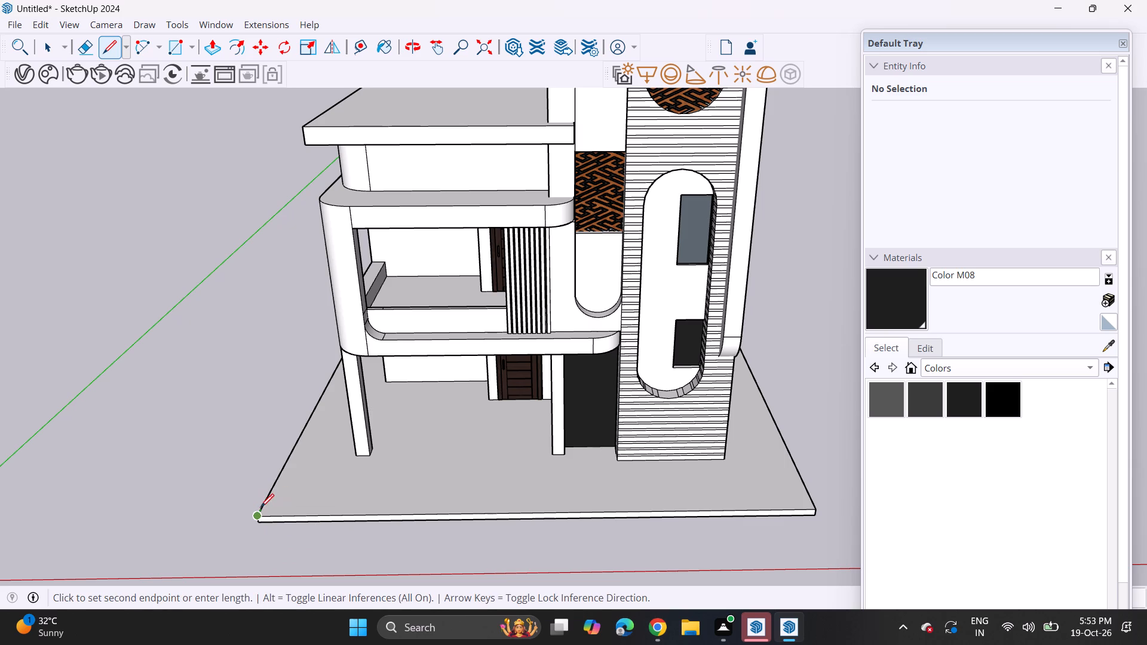
pyautogui.click(261, 507)
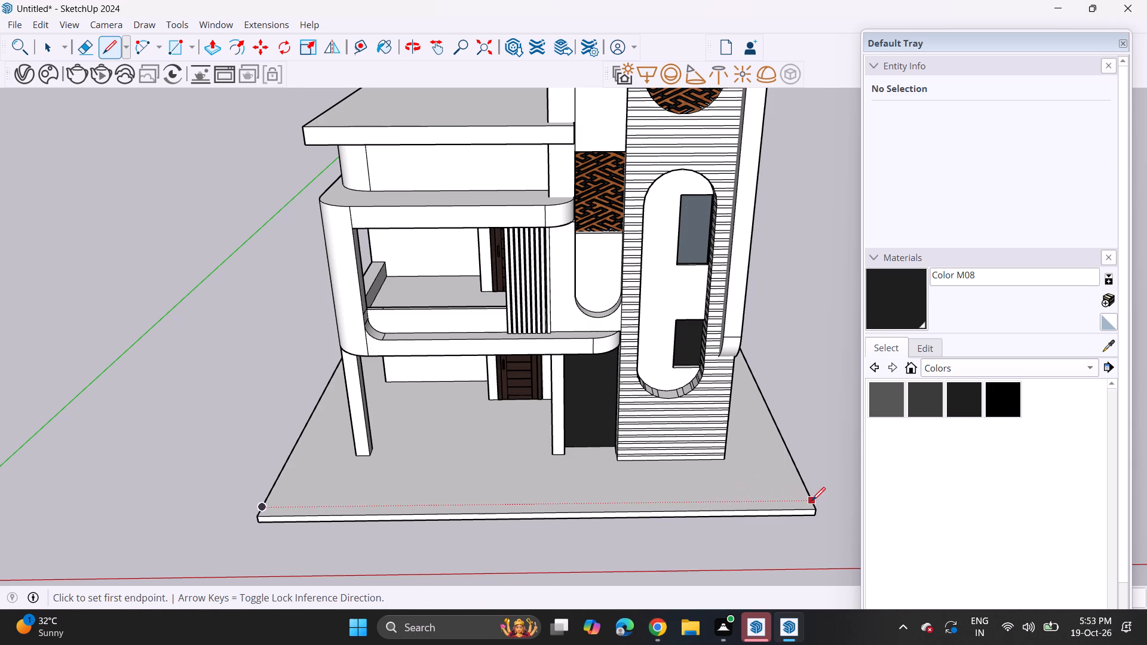
pyautogui.click(812, 500)
pyautogui.click(260, 501)
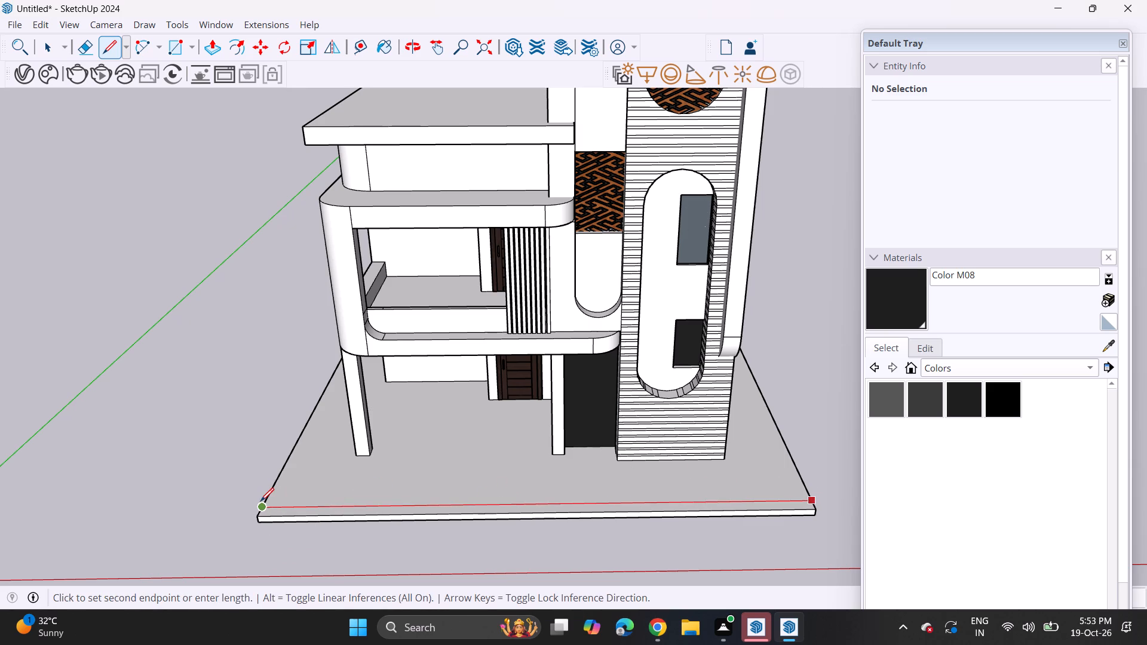
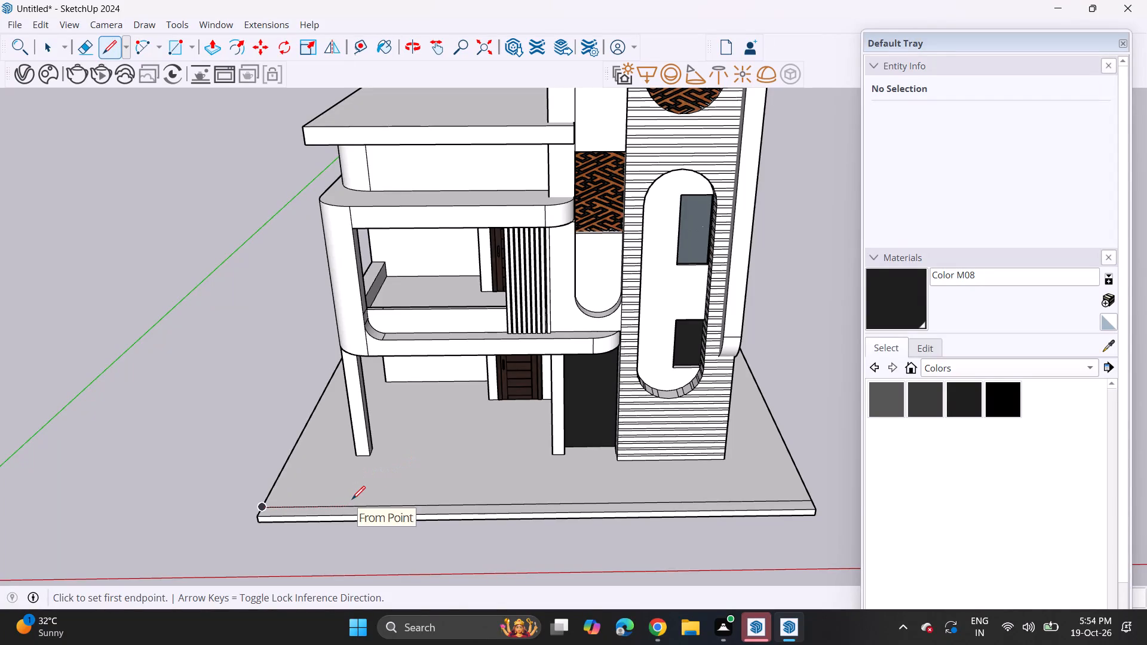
# Draw two short lines across the front border strip of the plot to mark the ends of the gate opening.
pyautogui.scroll(5, 317, 508)
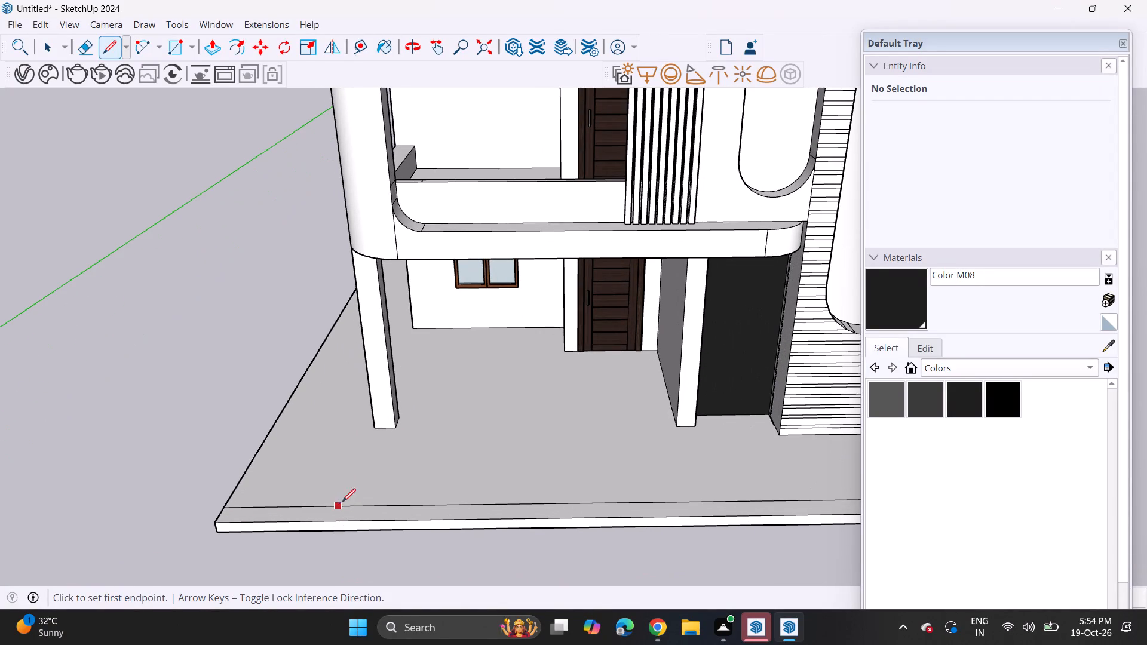
pyautogui.click(375, 506)
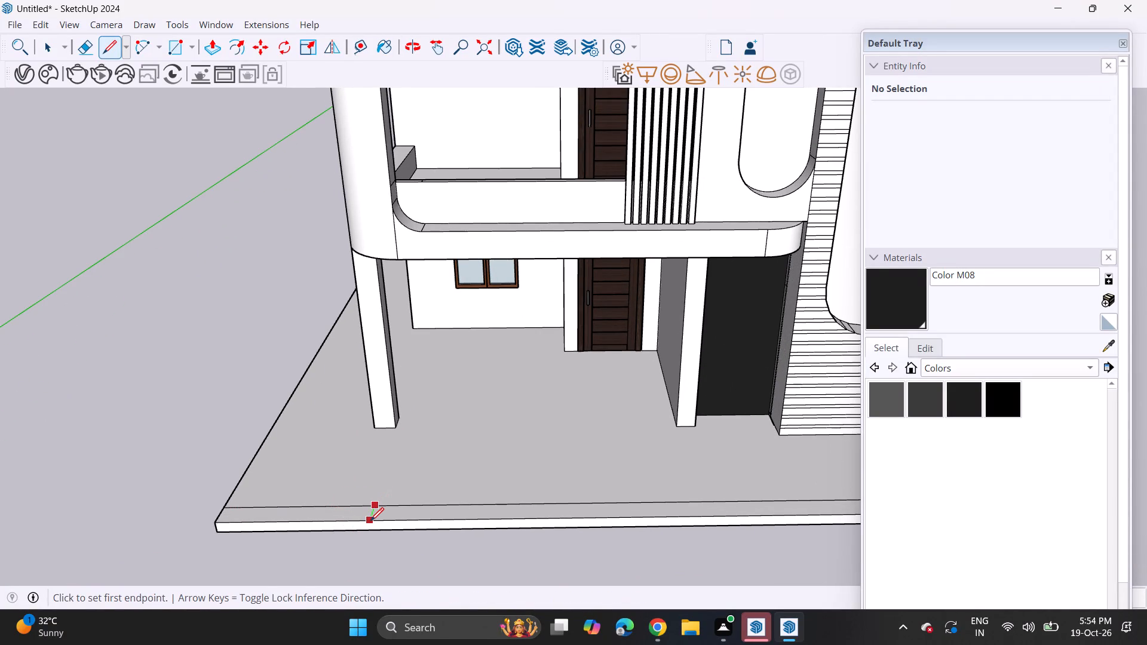
pyautogui.click(370, 521)
pyautogui.scroll(-2, 477, 503)
pyautogui.keyDown('shift'); pyautogui.moveTo(519, 511); pyautogui.dragTo(354, 489, button='middle'); pyautogui.keyUp('shift')
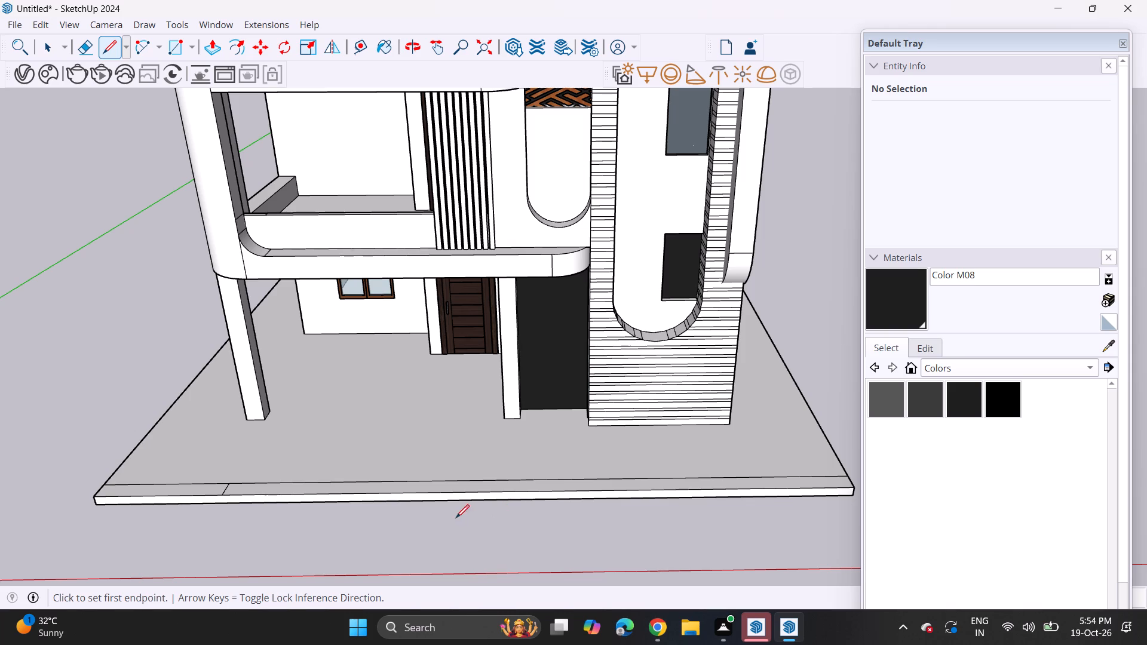
pyautogui.click(504, 481)
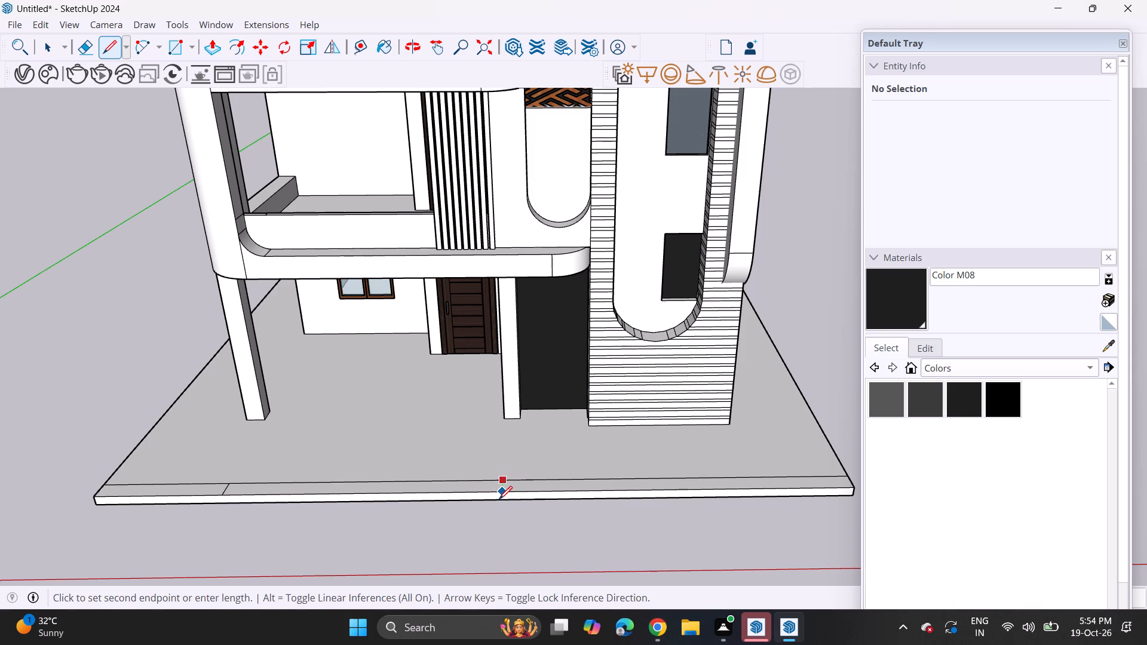
pyautogui.click(499, 499)
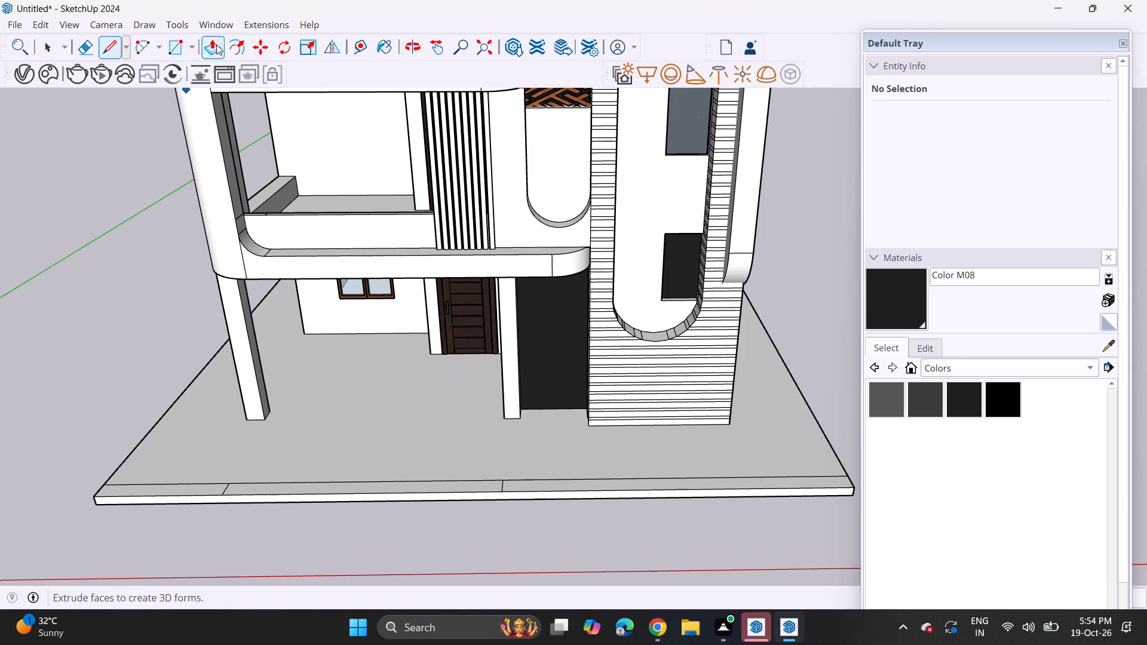
# Push/Pull the two outer sections of the front strip up 5' to form front boundary walls beside the gate opening.
pyautogui.click(213, 42)
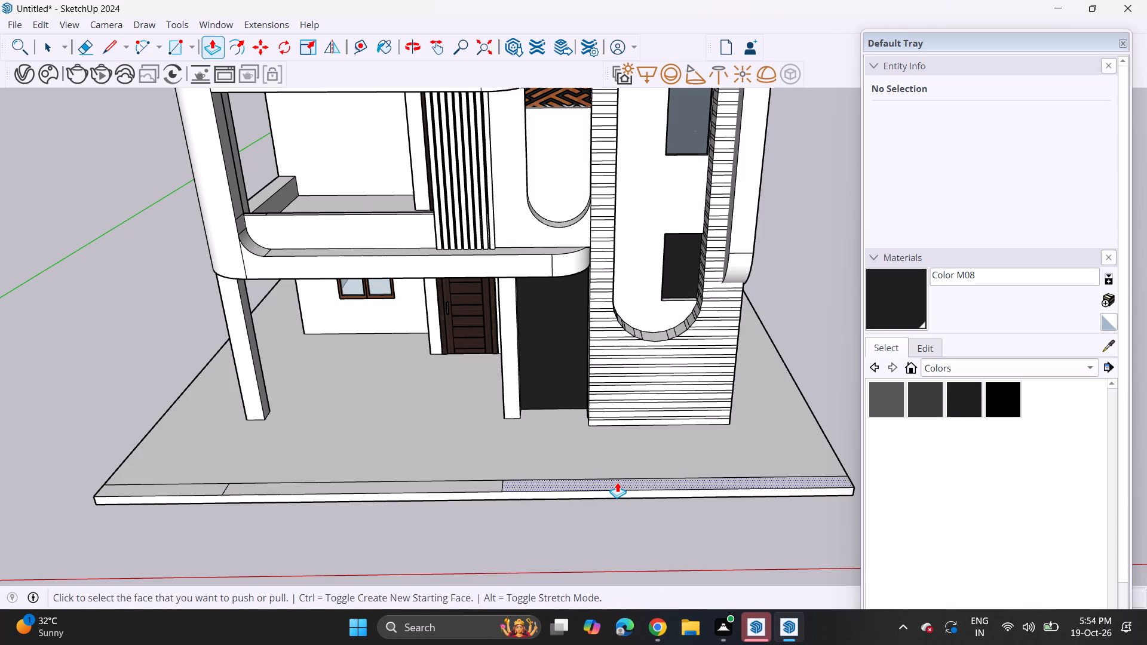
pyautogui.click(617, 482)
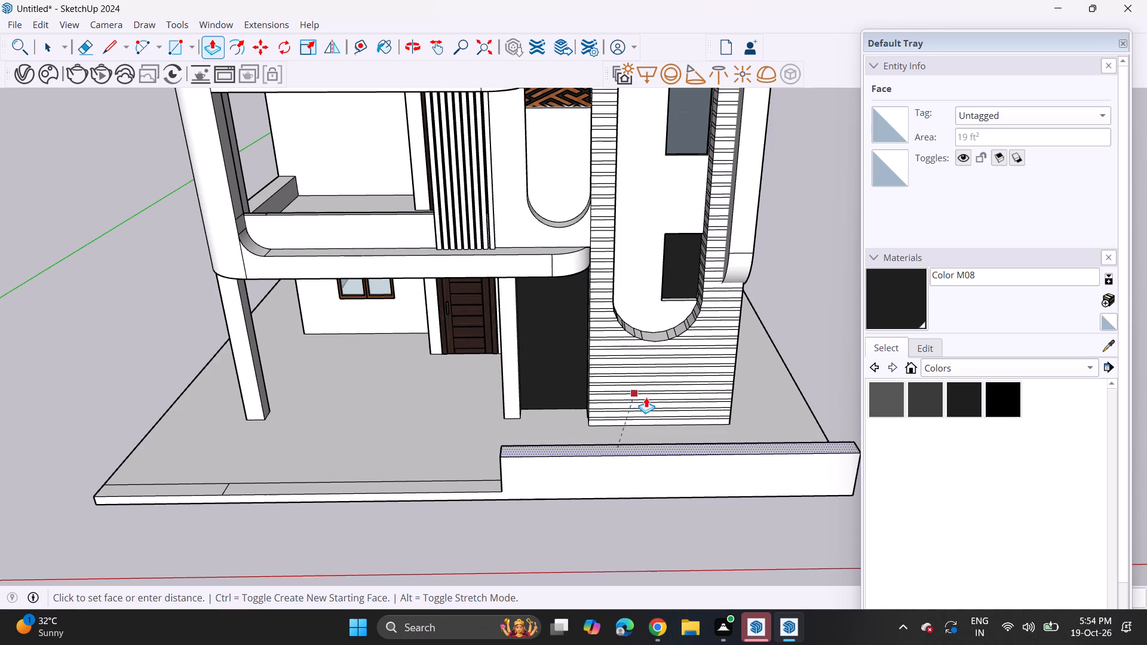
pyautogui.write("5'")
pyautogui.press('Return')
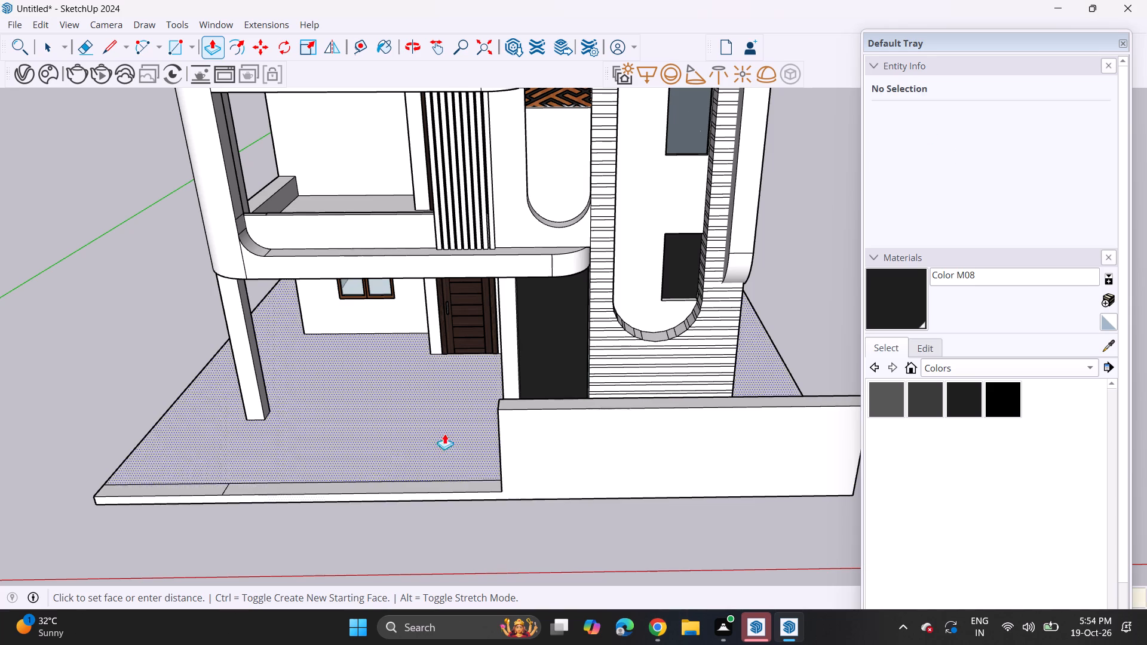
pyautogui.doubleClick(165, 492)
# Draw a vertical line on the inner face of the shorter front wall, near its outer end, to mark the side wall's thickness.
pyautogui.moveTo(165, 444); pyautogui.dragTo(165, 444, button='middle')
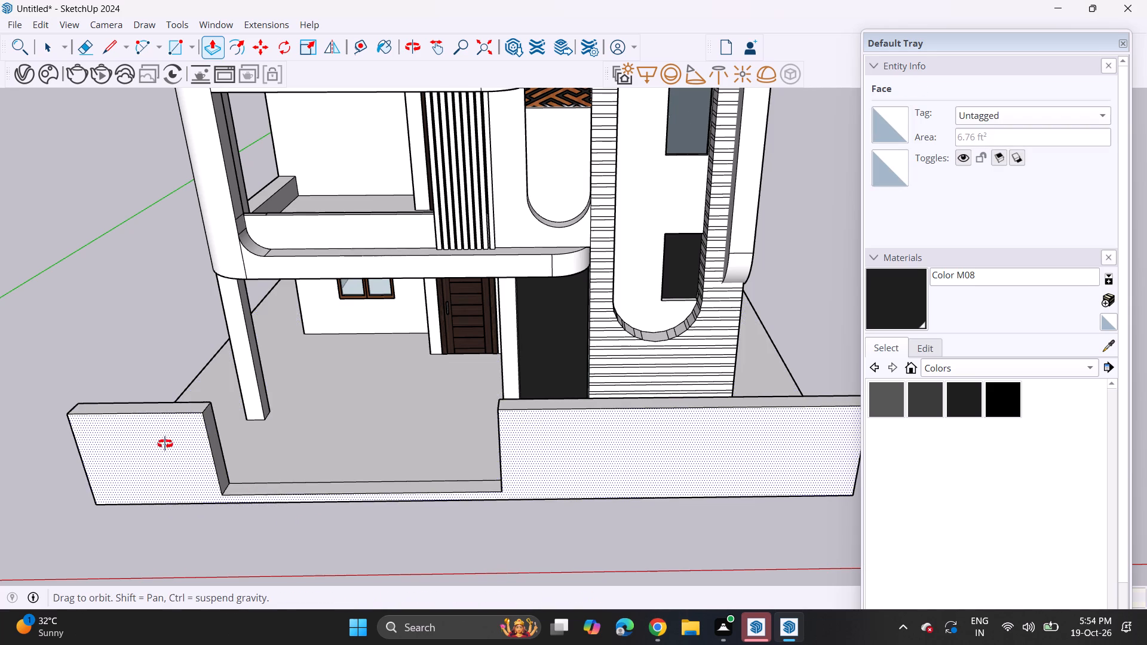
pyautogui.moveTo(165, 444); pyautogui.dragTo(836, 308, button='middle')
pyautogui.scroll(-13, 827, 314)
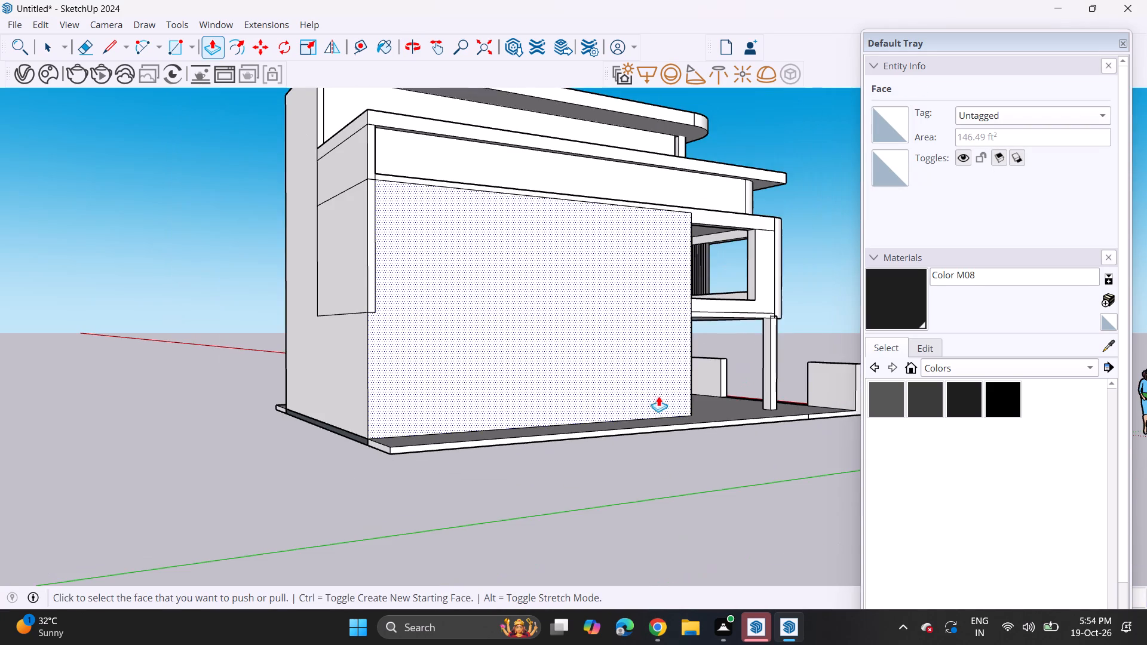
pyautogui.moveTo(624, 395); pyautogui.dragTo(741, 495, button='middle')
pyautogui.click(110, 50)
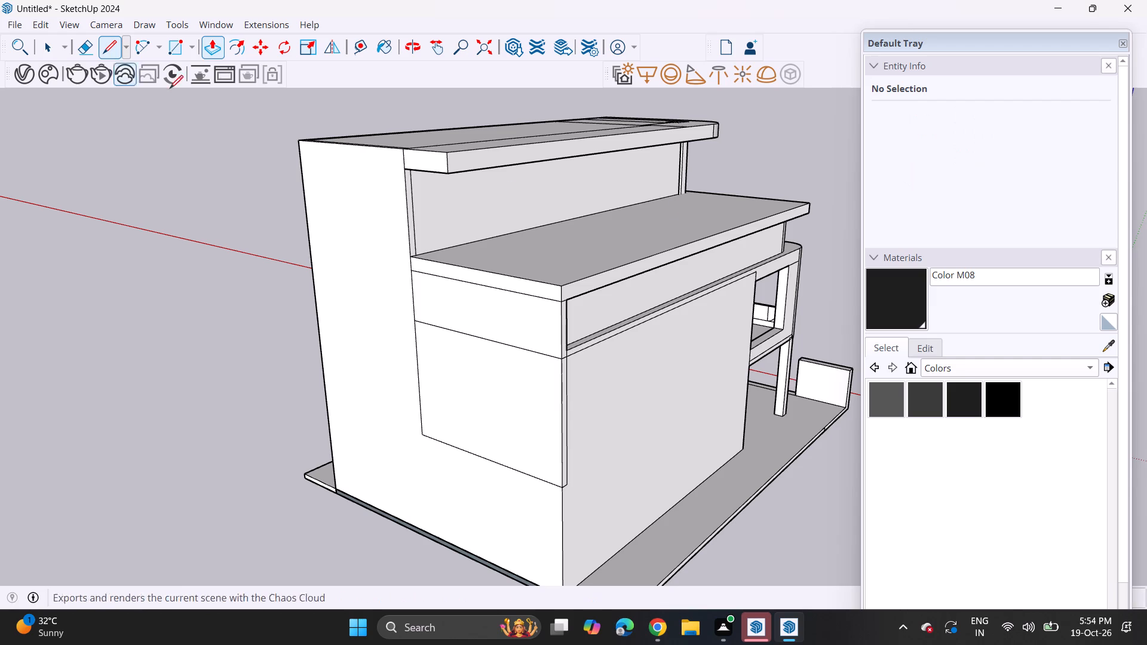
pyautogui.scroll(4, 858, 368)
pyautogui.keyDown('shift'); pyautogui.moveTo(812, 392); pyautogui.dragTo(620, 360, button='middle'); pyautogui.keyUp('shift')
pyautogui.scroll(7, 636, 385)
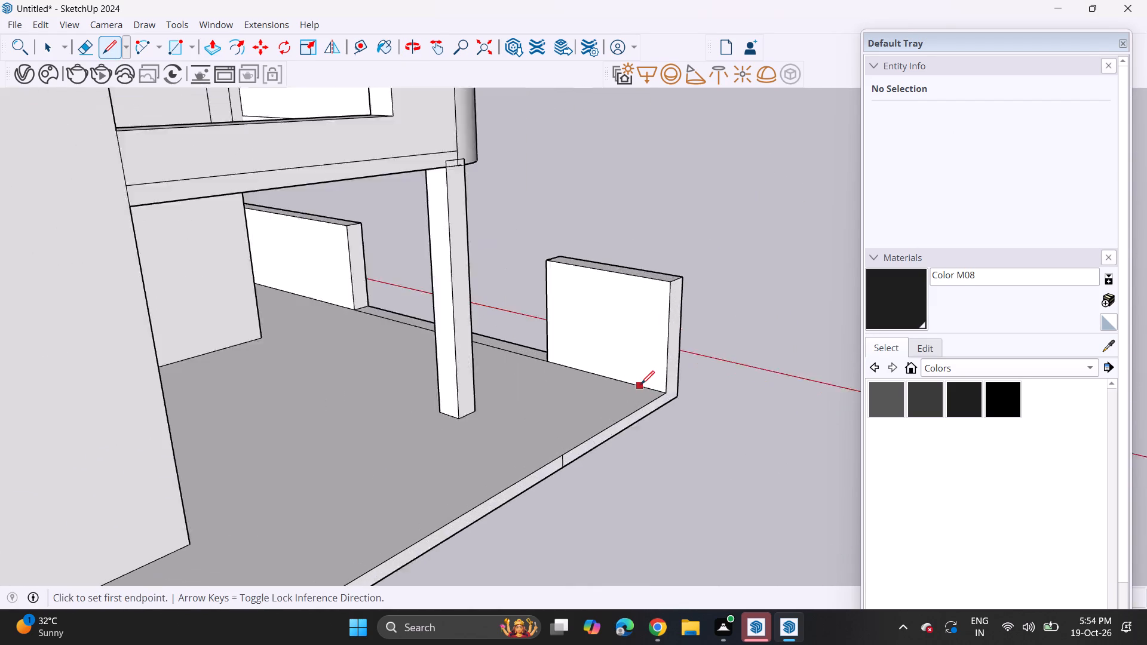
pyautogui.scroll(2, 641, 384)
pyautogui.click(656, 391)
pyautogui.click(661, 254)
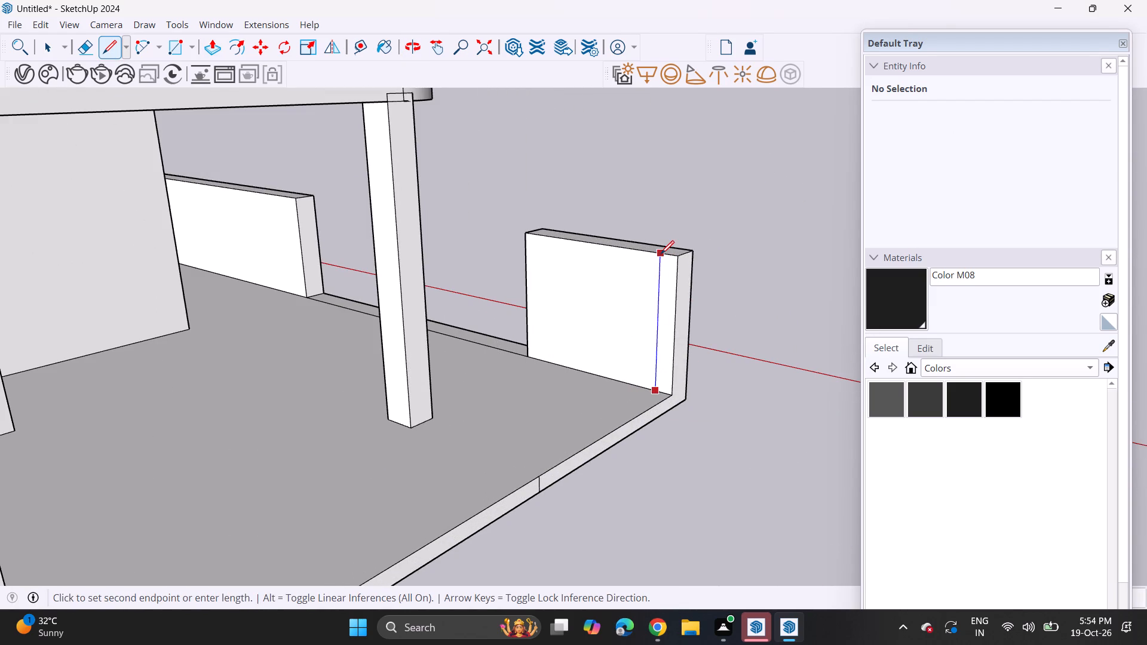
# Push/Pull the marked strip along the plot edge to the rear, forming the side boundary wall on the porch side.
pyautogui.click(213, 47)
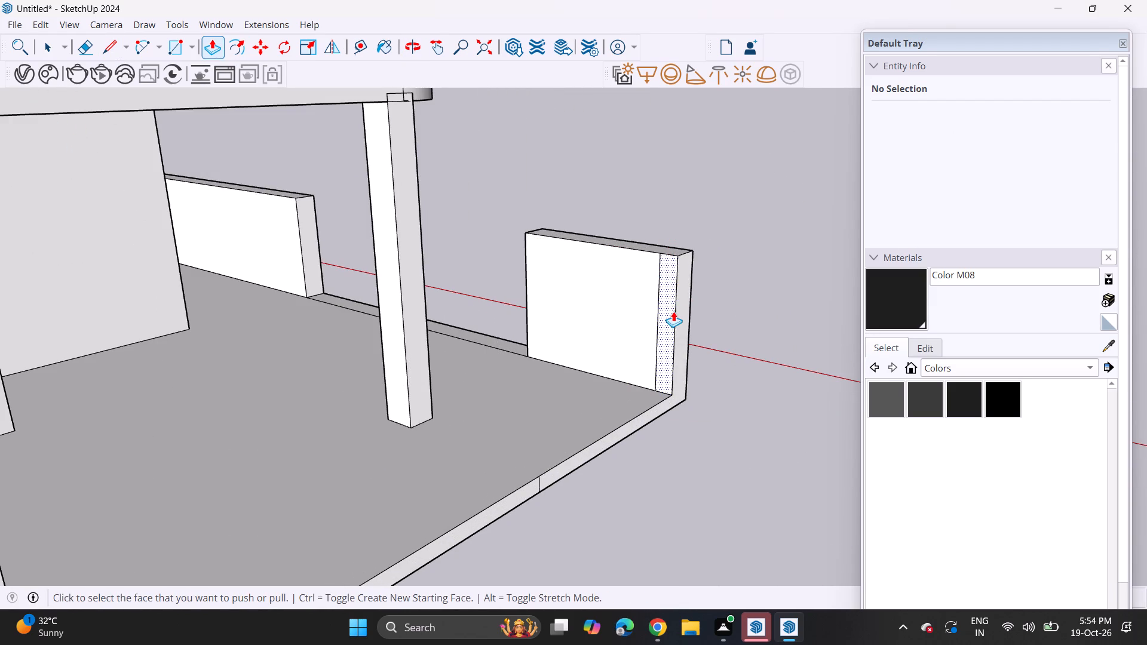
pyautogui.click(673, 311)
pyautogui.scroll(-10, 539, 395)
pyautogui.keyDown('shift'); pyautogui.moveTo(492, 463); pyautogui.dragTo(800, 317, button='middle'); pyautogui.keyUp('shift')
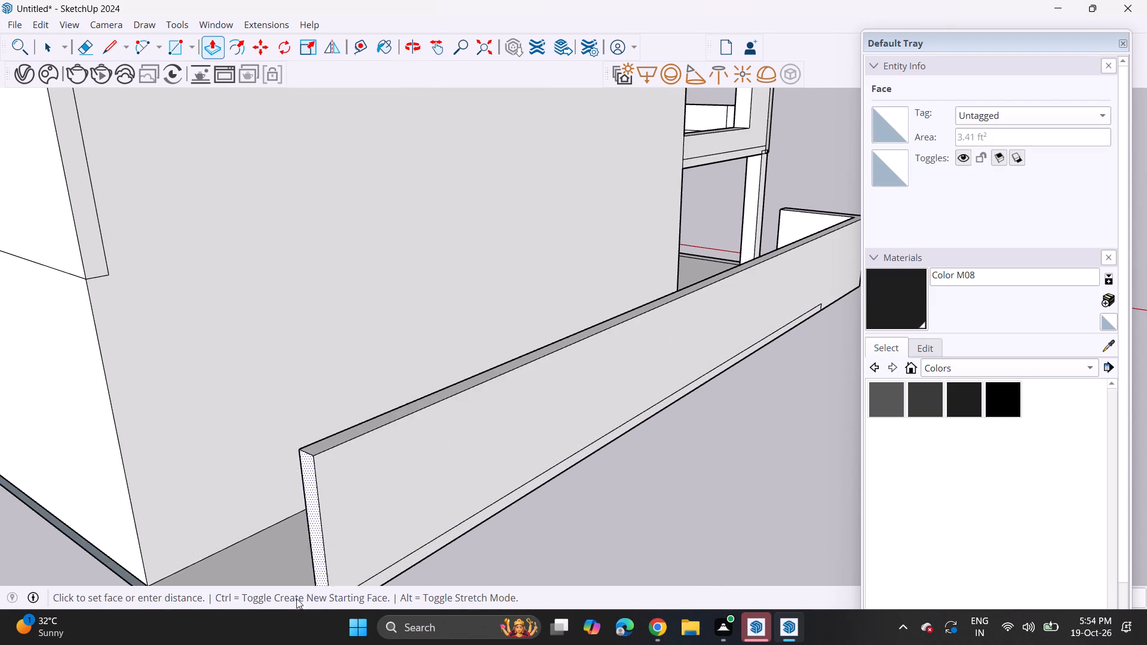
pyautogui.keyDown('shift'); pyautogui.moveTo(388, 557); pyautogui.dragTo(573, 464, button='middle'); pyautogui.keyUp('shift')
pyautogui.click(470, 539)
# Examine the new boundary walls and the front elevation from several angles around the house.
pyautogui.moveTo(639, 396); pyautogui.dragTo(608, 391, button='middle')
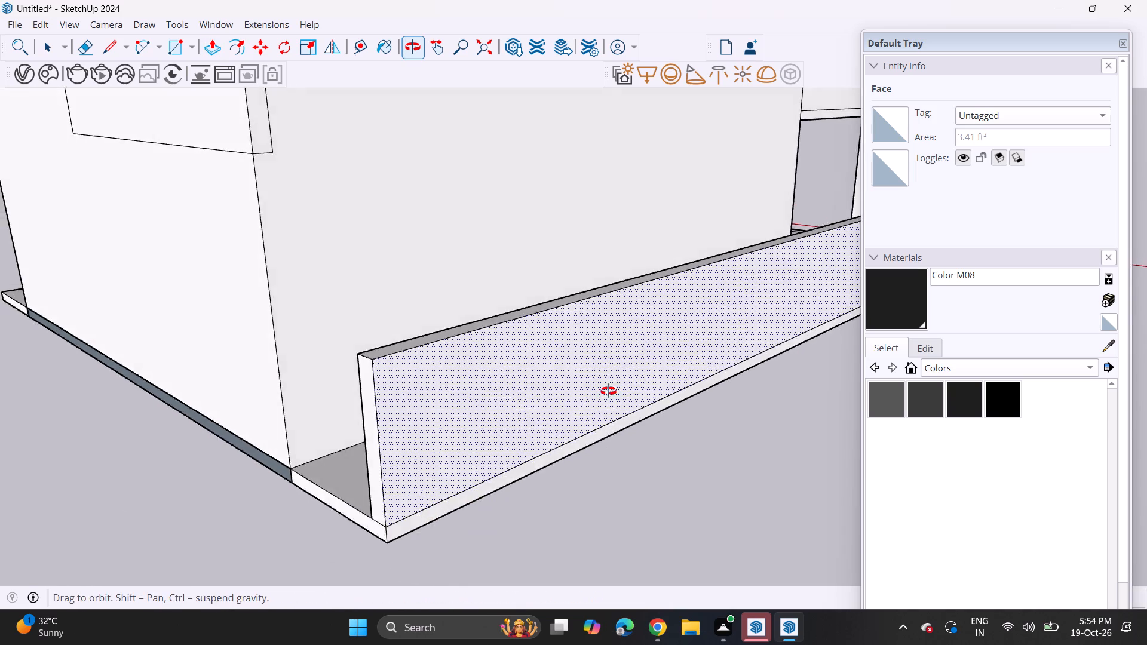
pyautogui.moveTo(608, 391); pyautogui.dragTo(0, 385, button='middle')
pyautogui.scroll(1, 536, 305)
pyautogui.moveTo(523, 297); pyautogui.dragTo(284, 204, button='middle')
pyautogui.scroll(-7, 306, 236)
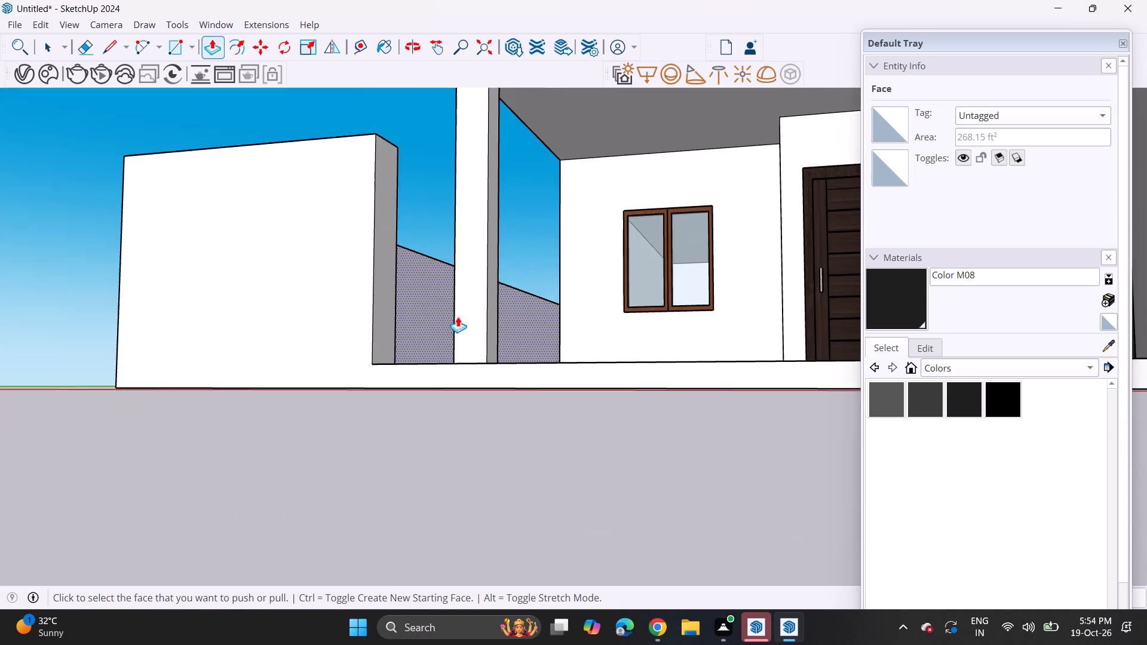
pyautogui.scroll(-4, 458, 317)
pyautogui.moveTo(517, 220); pyautogui.dragTo(547, 348, button='middle')
pyautogui.keyDown('shift'); pyautogui.moveTo(458, 311); pyautogui.dragTo(367, 302, button='middle'); pyautogui.keyUp('shift')
pyautogui.scroll(-8, 403, 289)
pyautogui.moveTo(461, 267); pyautogui.dragTo(455, 266, button='middle')
pyautogui.keyDown('shift'); pyautogui.scroll(1, 449, 266); pyautogui.keyUp('shift')
pyautogui.moveTo(455, 266); pyautogui.dragTo(369, 274, button='middle')
pyautogui.moveTo(439, 302); pyautogui.dragTo(569, 312, button='middle')
pyautogui.moveTo(565, 308); pyautogui.dragTo(580, 322, button='middle')
pyautogui.keyDown('shift'); pyautogui.moveTo(569, 277); pyautogui.dragTo(622, 356, button='middle'); pyautogui.keyUp('shift')
pyautogui.moveTo(625, 391); pyautogui.dragTo(515, 355, button='middle')
pyautogui.scroll(-3, 512, 339)
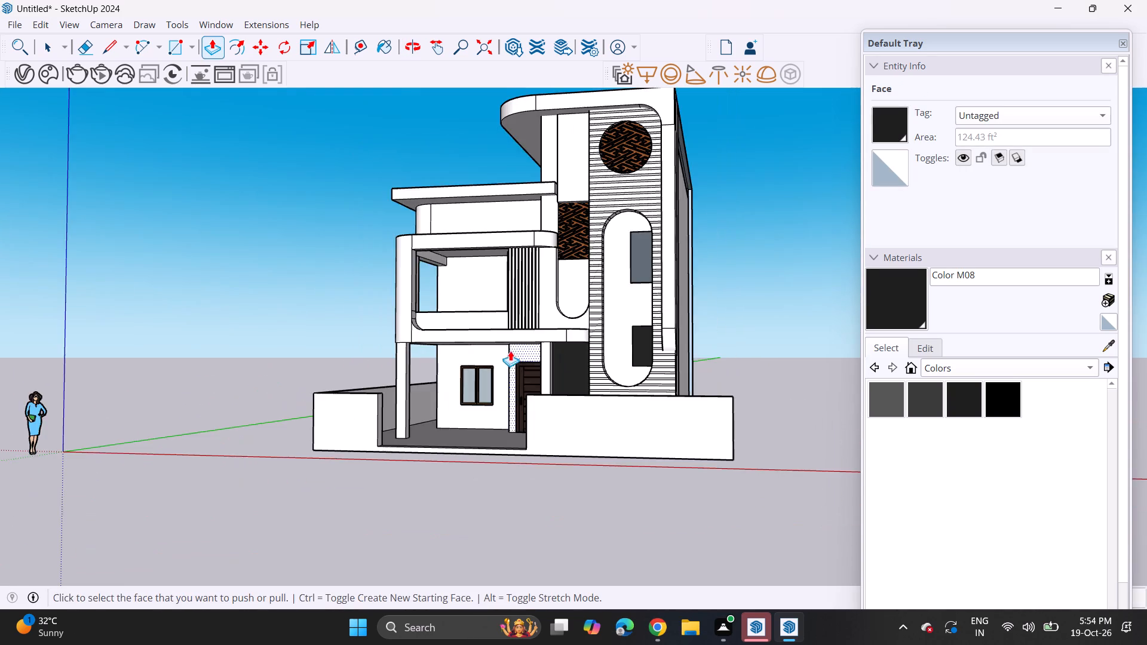
pyautogui.keyDown('shift'); pyautogui.moveTo(514, 370); pyautogui.dragTo(533, 425, button='middle'); pyautogui.keyUp('shift')
pyautogui.moveTo(534, 426); pyautogui.dragTo(586, 425, button='middle')
pyautogui.moveTo(586, 425); pyautogui.dragTo(387, 386, button='middle')
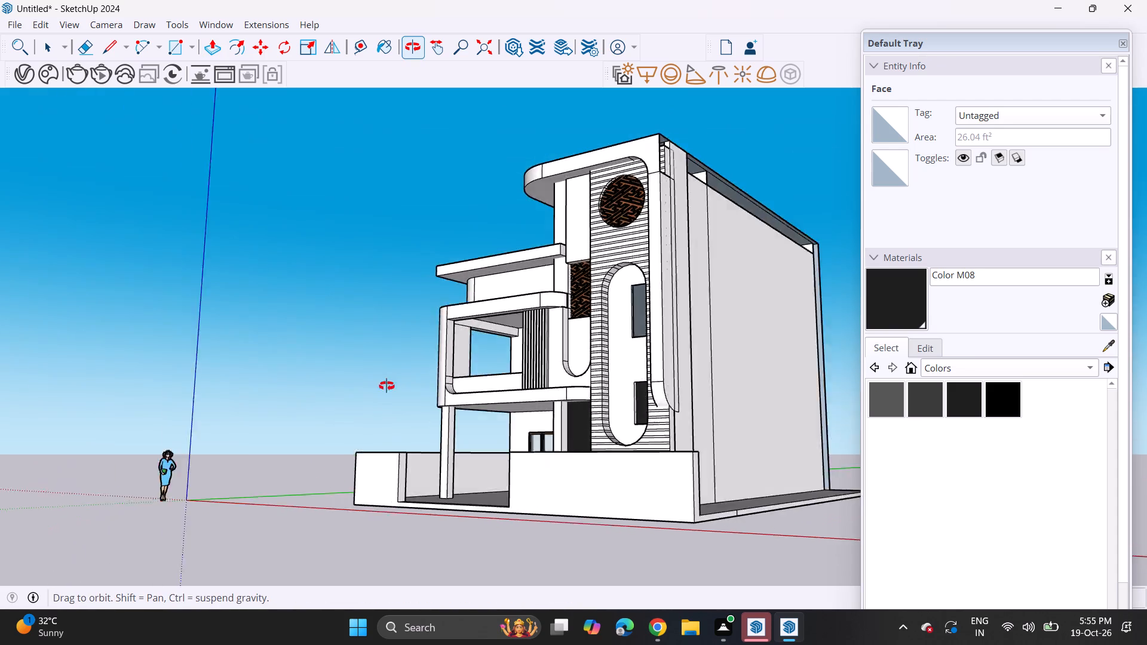
pyautogui.moveTo(387, 386); pyautogui.dragTo(282, 405, button='middle')
# Draw a vertical line on the inner face of the longer front wall, near its outer end on the tower side.
pyautogui.scroll(1, 655, 381)
pyautogui.moveTo(679, 406); pyautogui.dragTo(201, 468, button='middle')
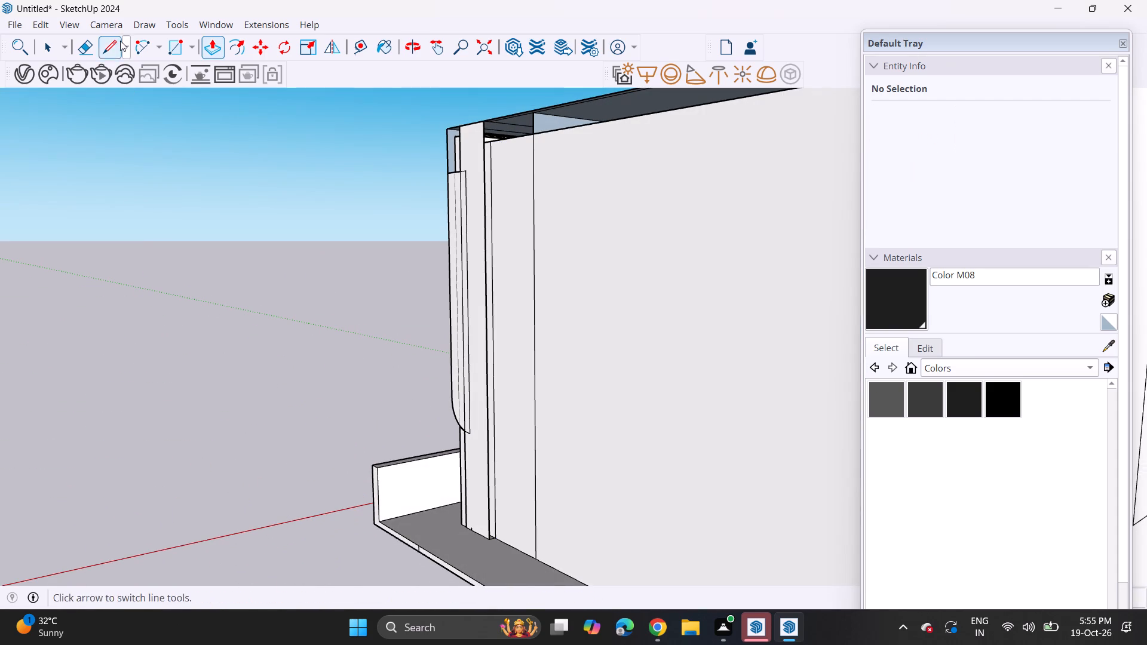
pyautogui.click(118, 48)
pyautogui.scroll(2, 366, 505)
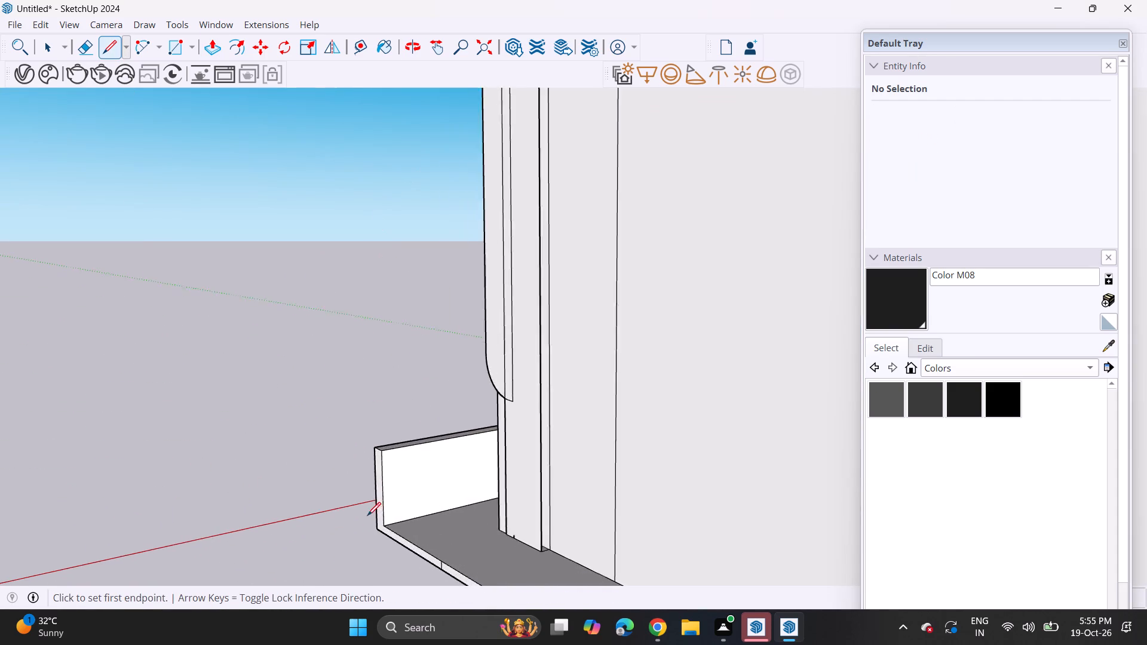
pyautogui.scroll(8, 367, 515)
pyautogui.moveTo(403, 529); pyautogui.dragTo(406, 520)
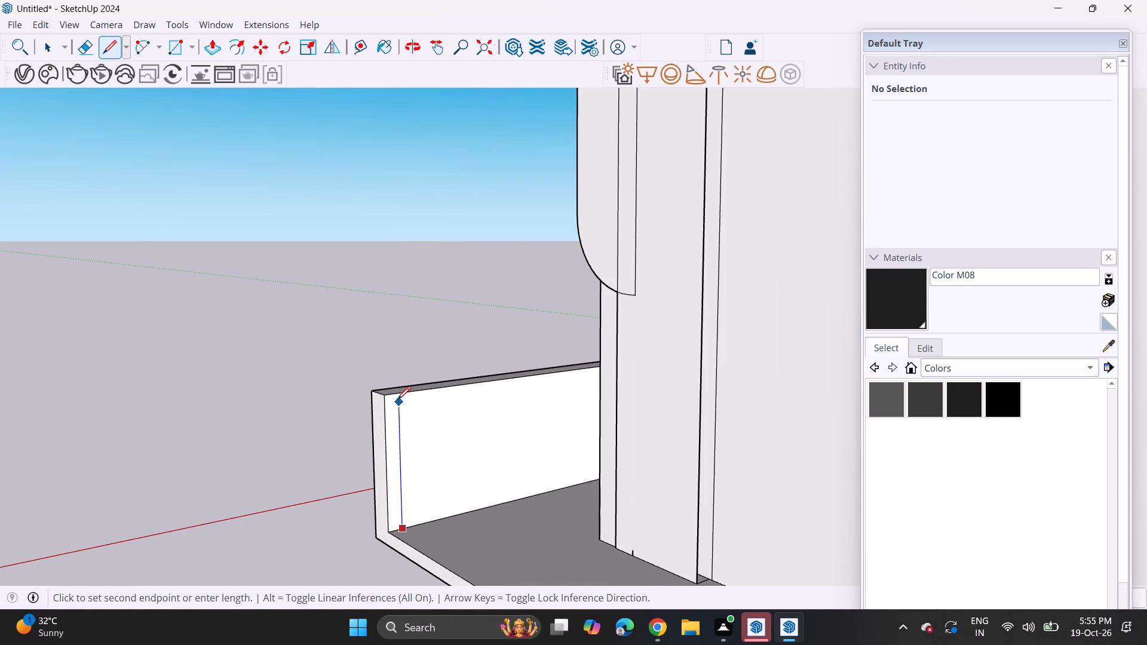
pyautogui.click(397, 397)
# Push/Pull the marked strip back to the plot's rear edge, forming the side boundary wall on the tower side.
pyautogui.click(200, 41)
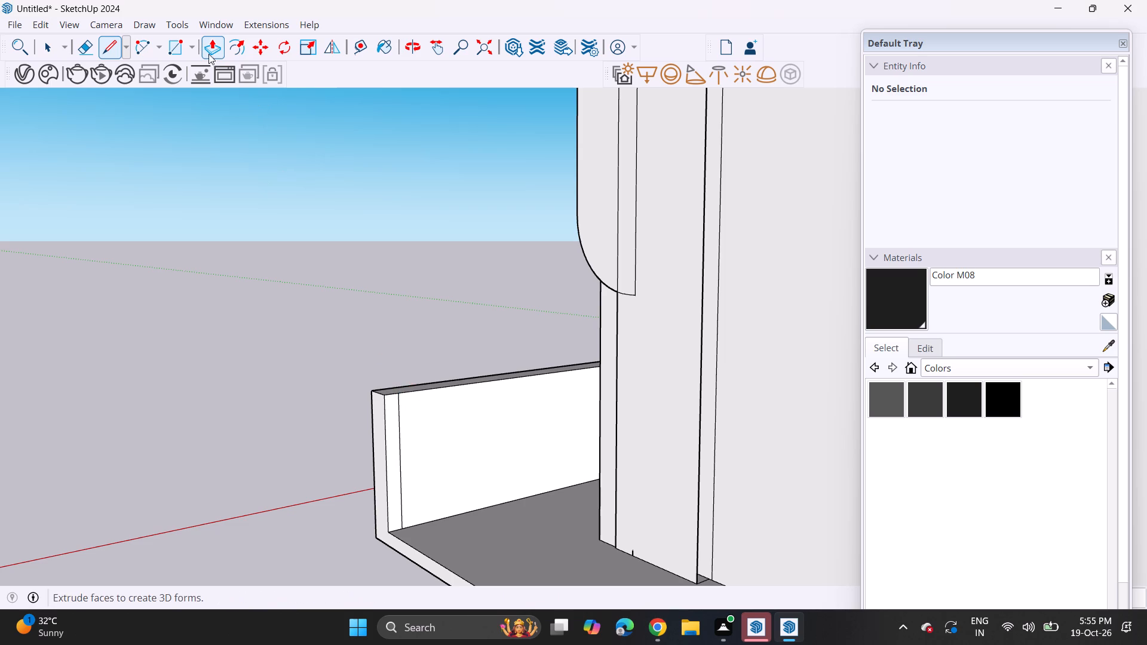
pyautogui.click(211, 56)
pyautogui.click(391, 465)
pyautogui.scroll(-7, 392, 502)
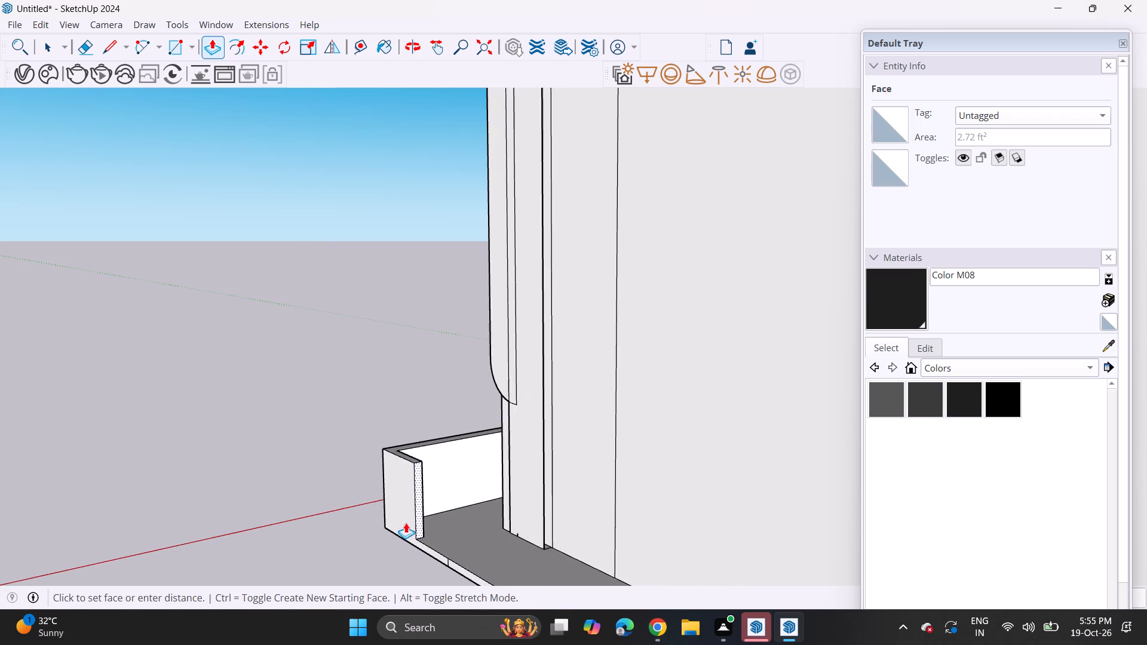
pyautogui.scroll(-11, 406, 523)
pyautogui.moveTo(430, 530); pyautogui.dragTo(319, 284, button='middle')
pyautogui.moveTo(384, 310); pyautogui.dragTo(510, 453, button='middle')
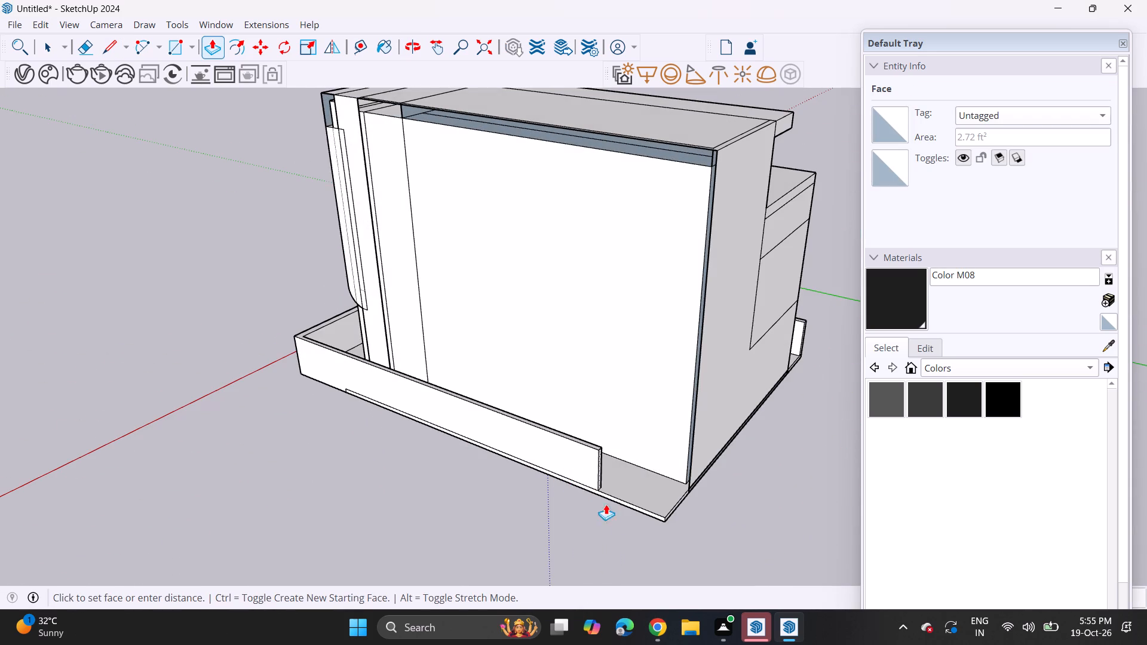
pyautogui.click(674, 515)
# Draw a small upright rectangle on the longer front wall's outer face, starting at its top edge near the gate opening.
pyautogui.moveTo(327, 359); pyautogui.dragTo(1005, 214, button='middle')
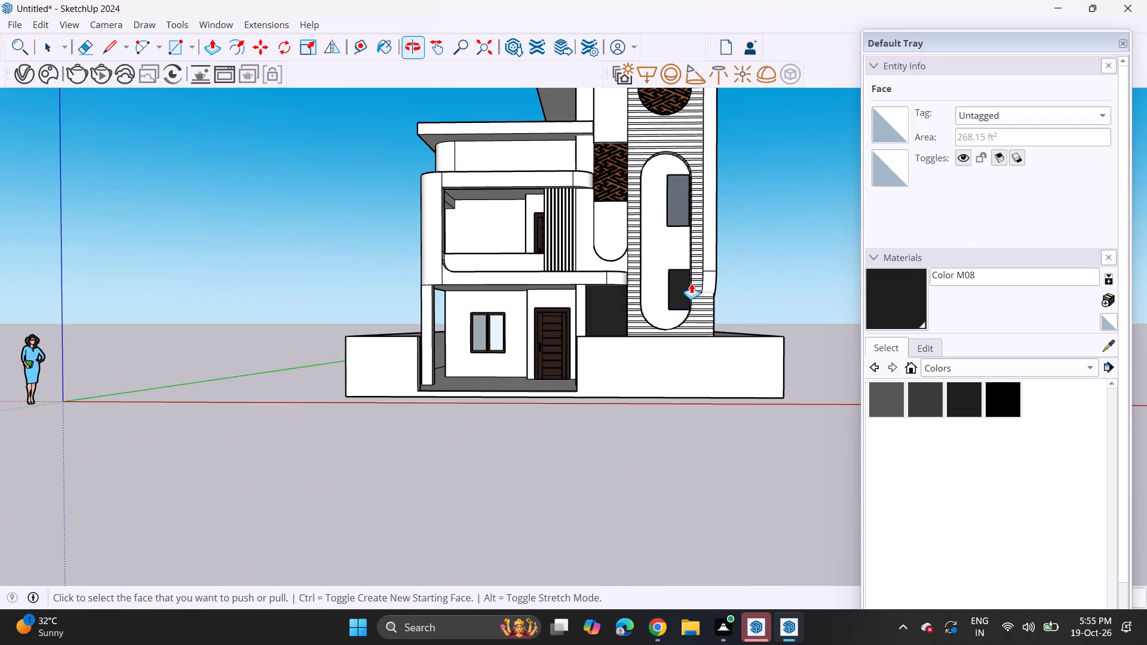
pyautogui.keyDown('shift'); pyautogui.moveTo(621, 299); pyautogui.dragTo(615, 334, button='middle'); pyautogui.keyUp('shift')
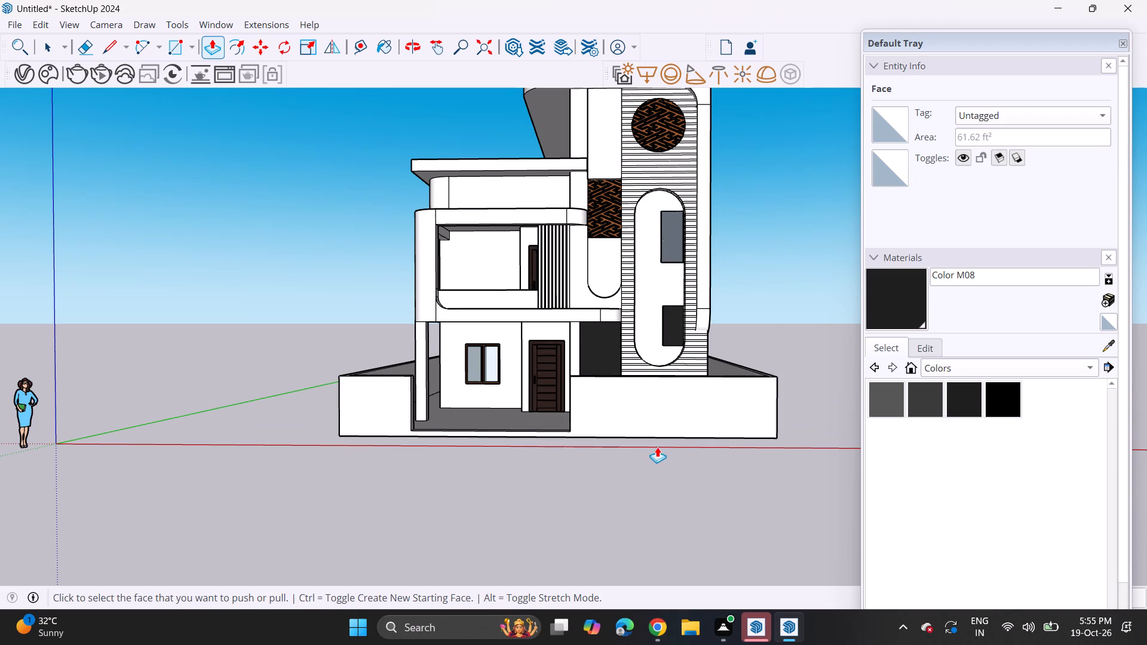
pyautogui.scroll(3, 651, 444)
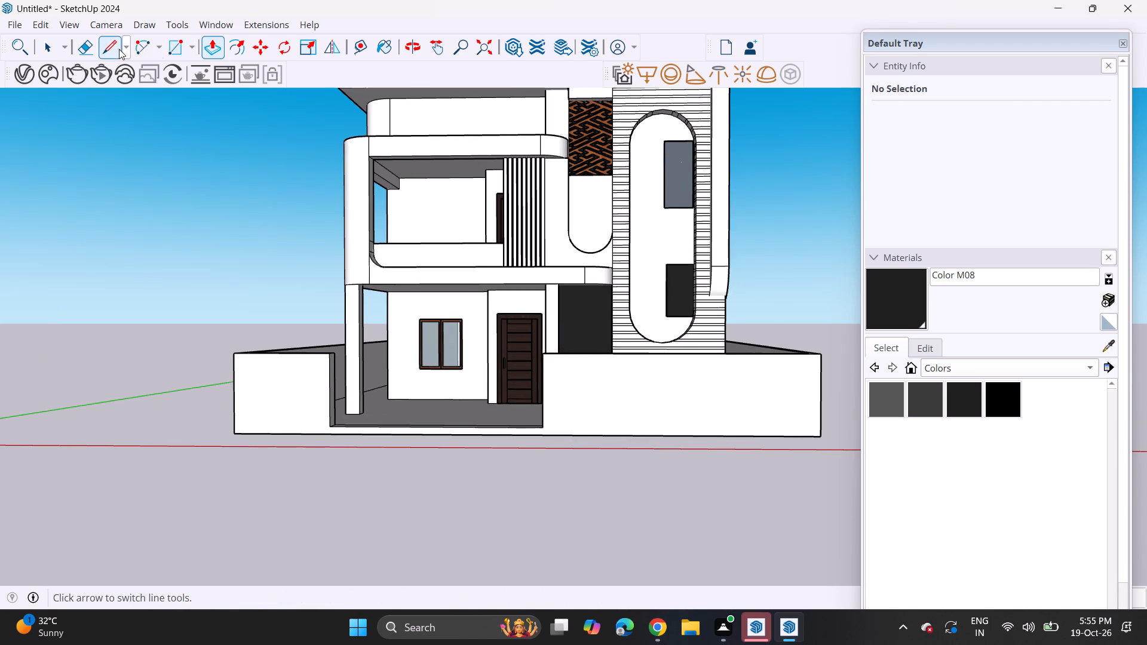
pyautogui.moveTo(110, 49); pyautogui.dragTo(116, 59)
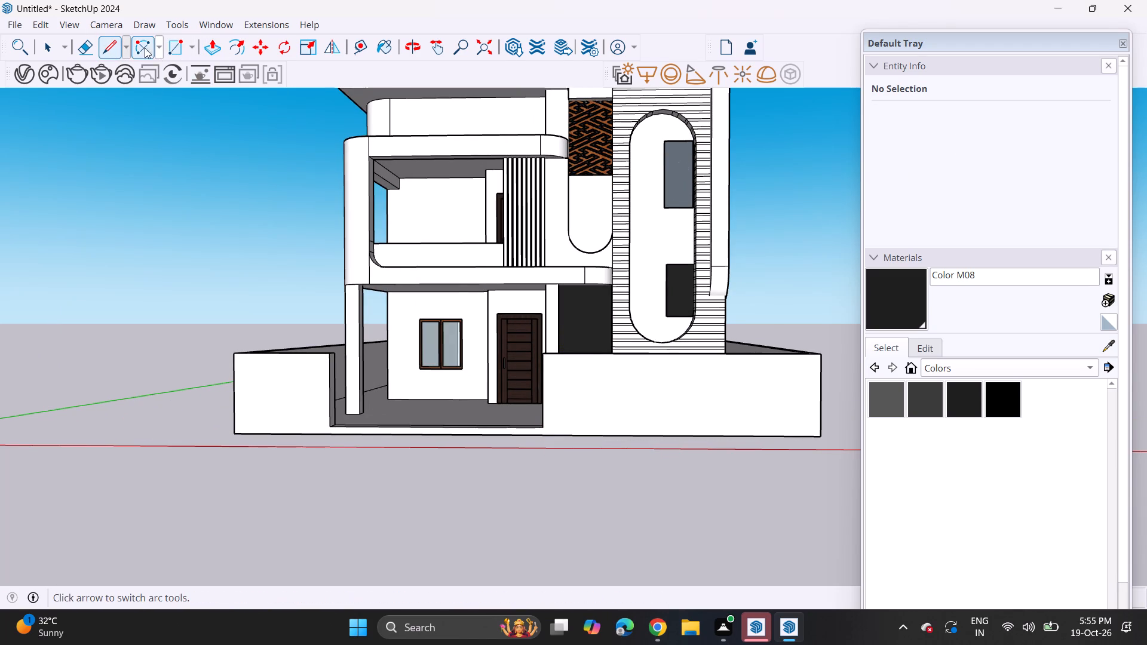
pyautogui.click(174, 42)
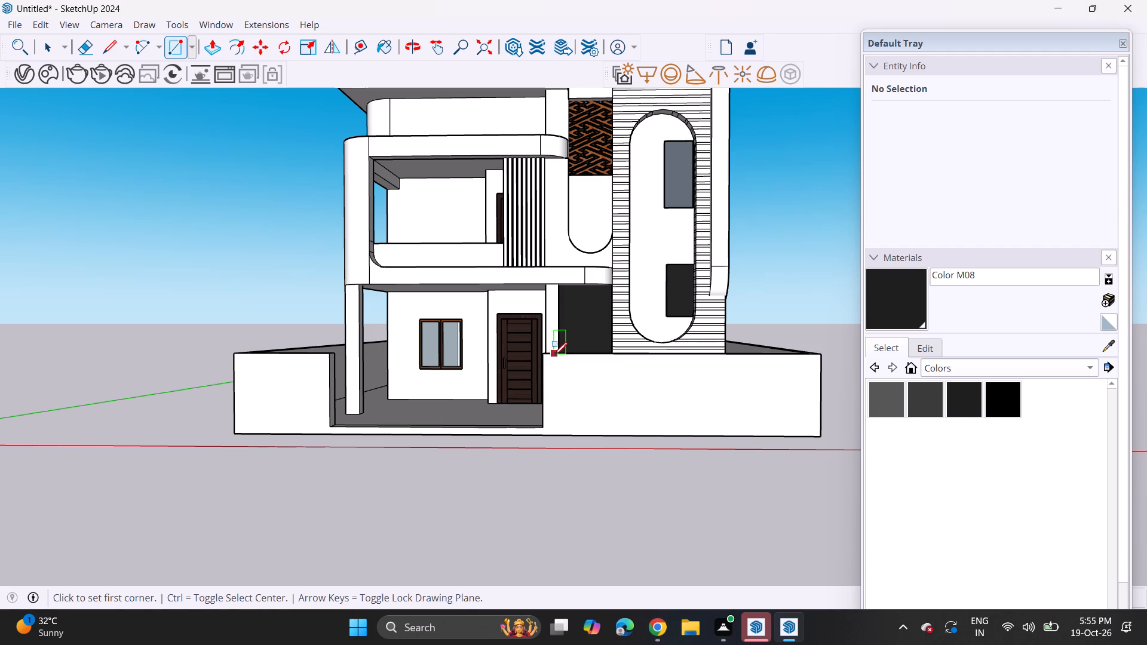
pyautogui.scroll(3, 558, 357)
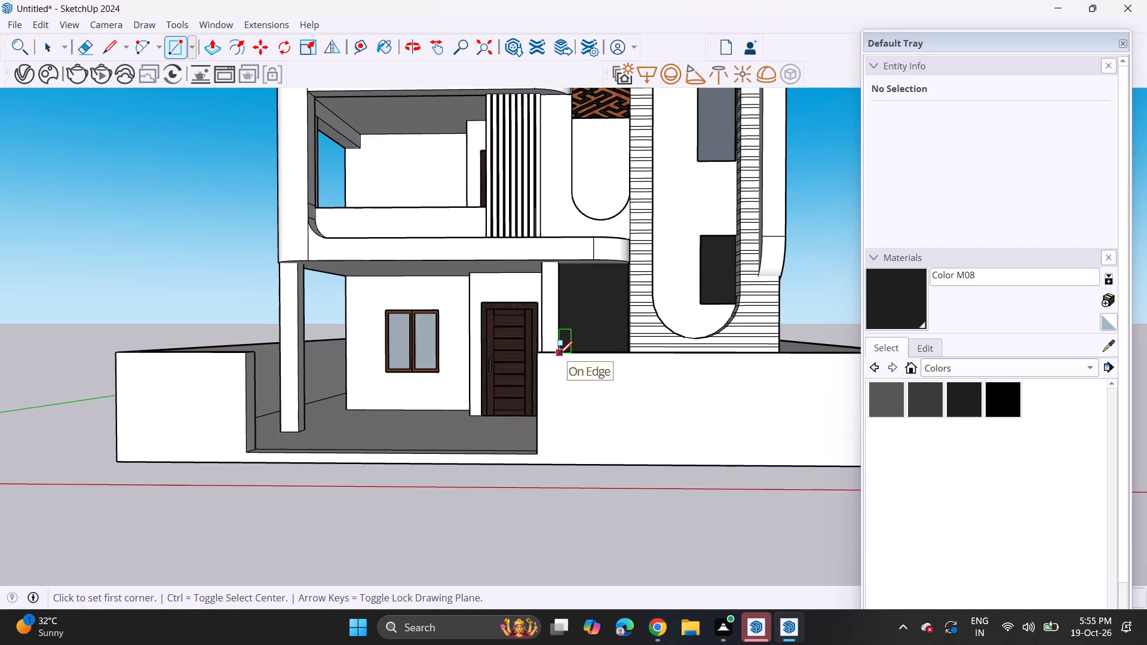
pyautogui.click(559, 354)
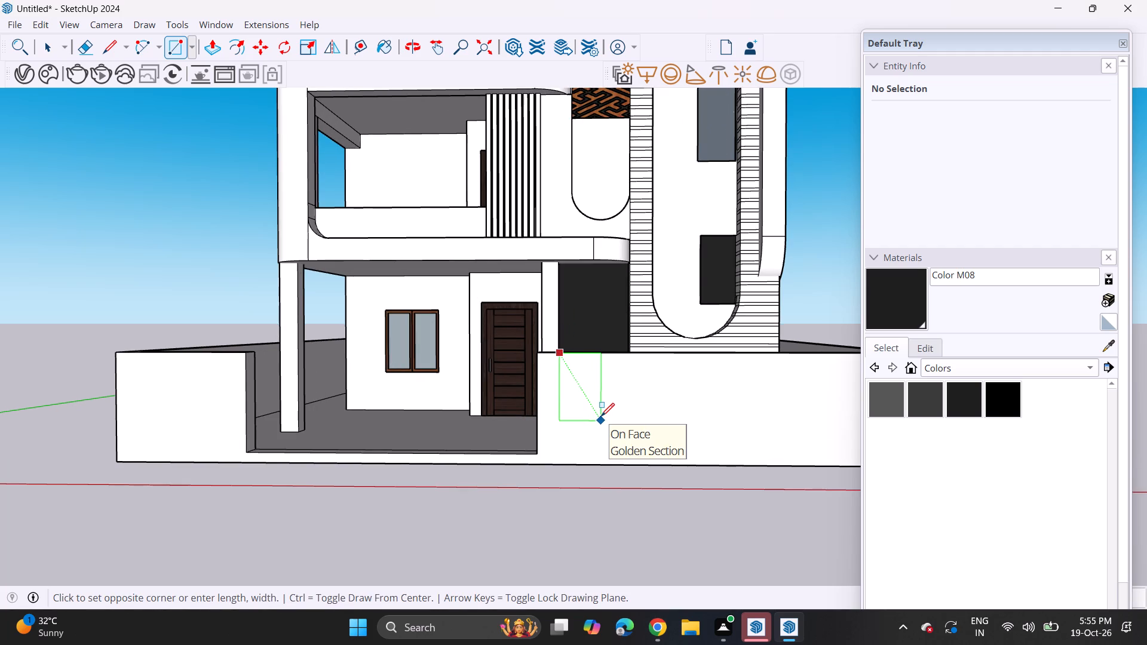
pyautogui.click(600, 416)
# Draw a wide rectangle on the longer front wall's outer face, starting at its bottom edge and ending short of the outer end.
pyautogui.scroll(-3, 629, 380)
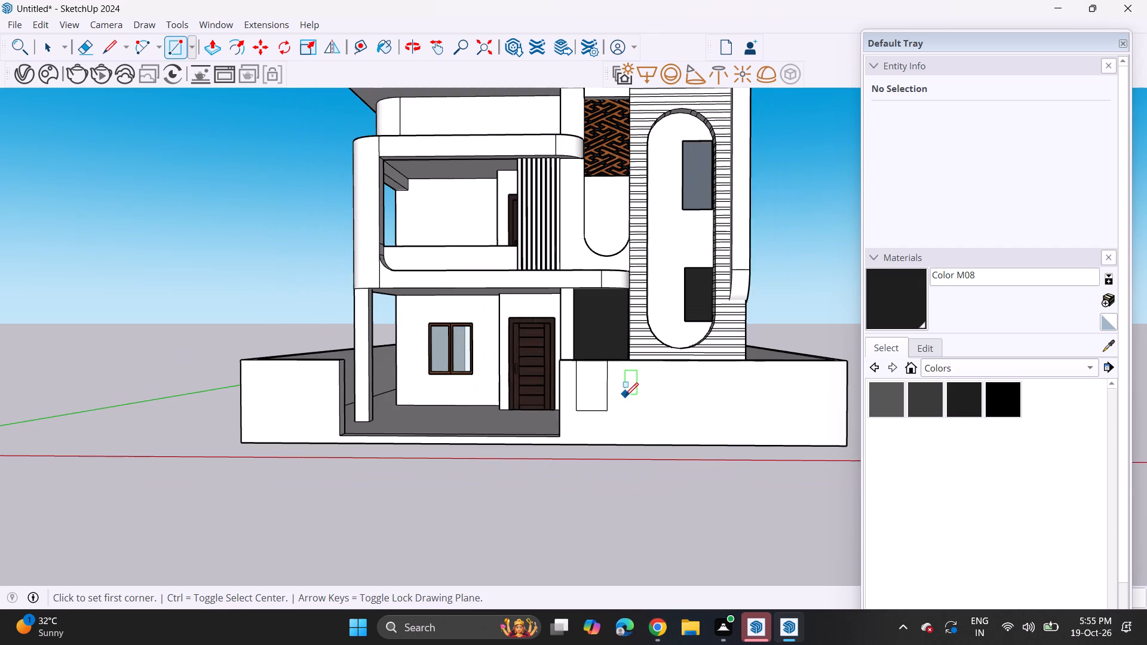
pyautogui.keyDown('shift'); pyautogui.moveTo(619, 388); pyautogui.dragTo(497, 379, button='middle'); pyautogui.keyUp('shift')
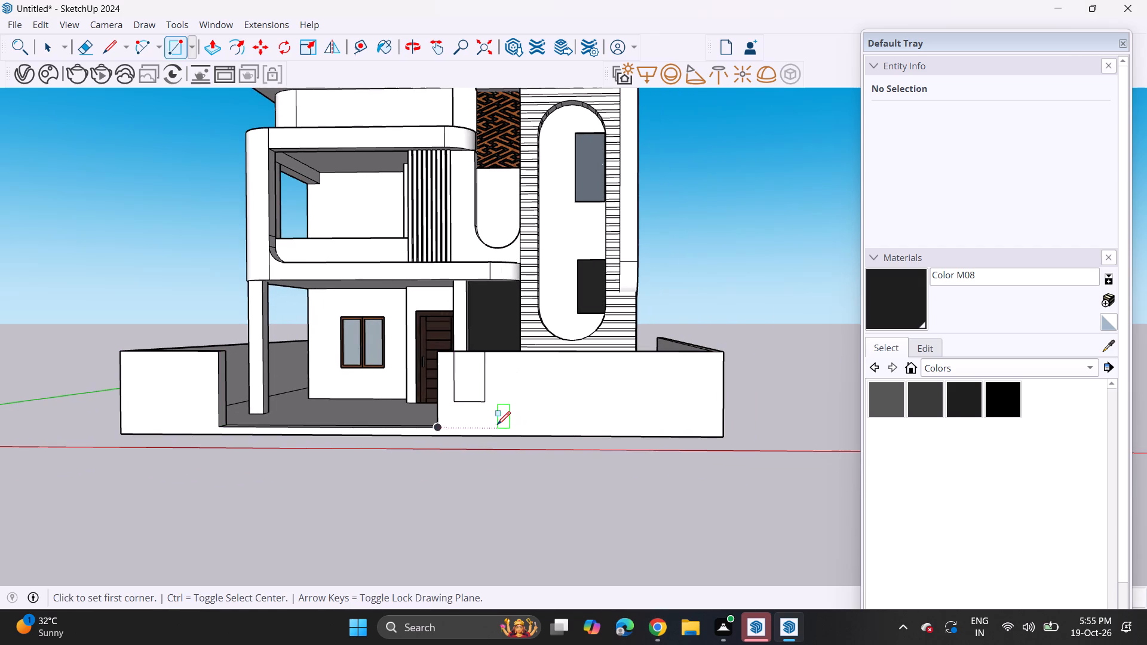
pyautogui.click(499, 437)
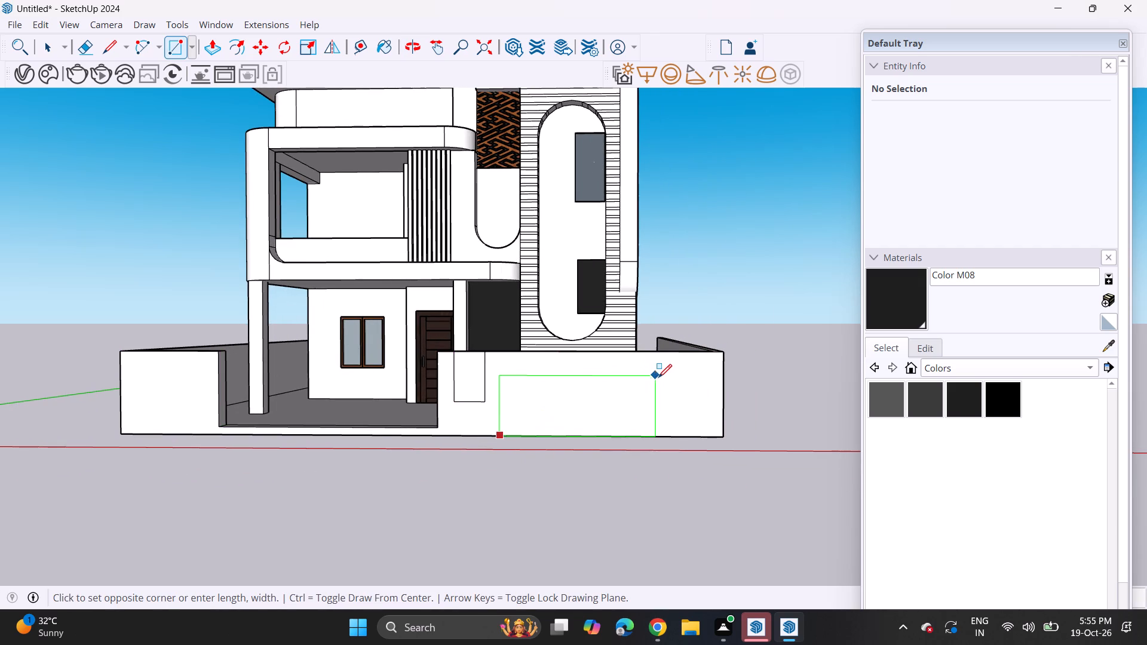
pyautogui.click(707, 378)
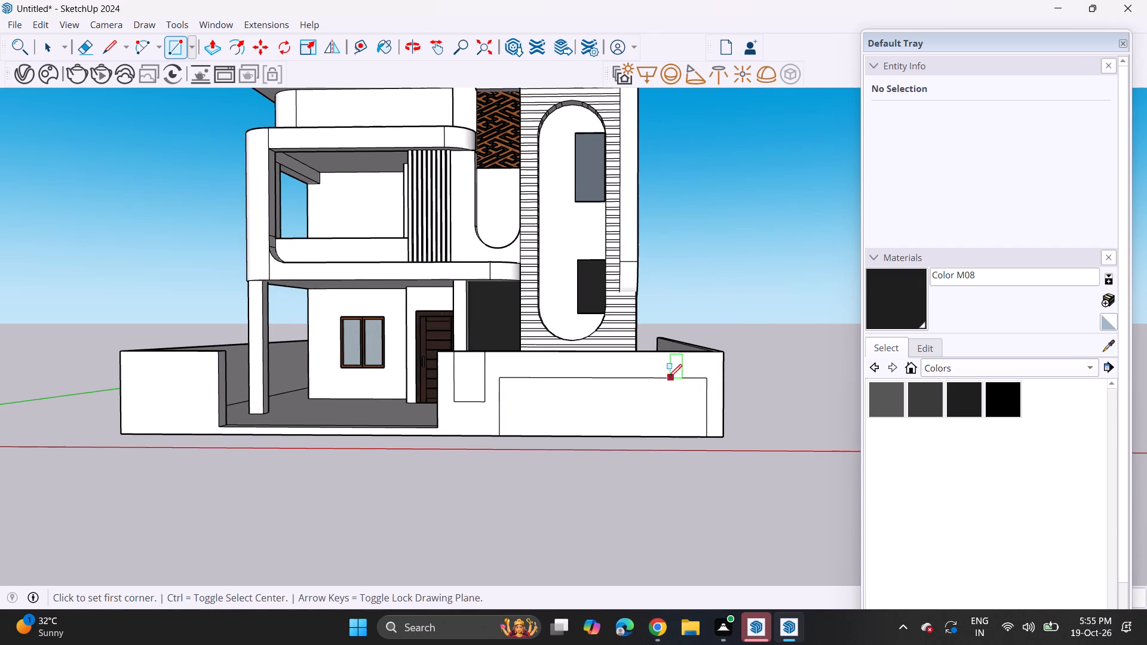
# Draw a 2 Point Arc about 2' wide, bulging downward between the bottom corners of the small upright rectangle near the gate opening.
pyautogui.moveTo(649, 388); pyautogui.dragTo(385, 462, button='middle')
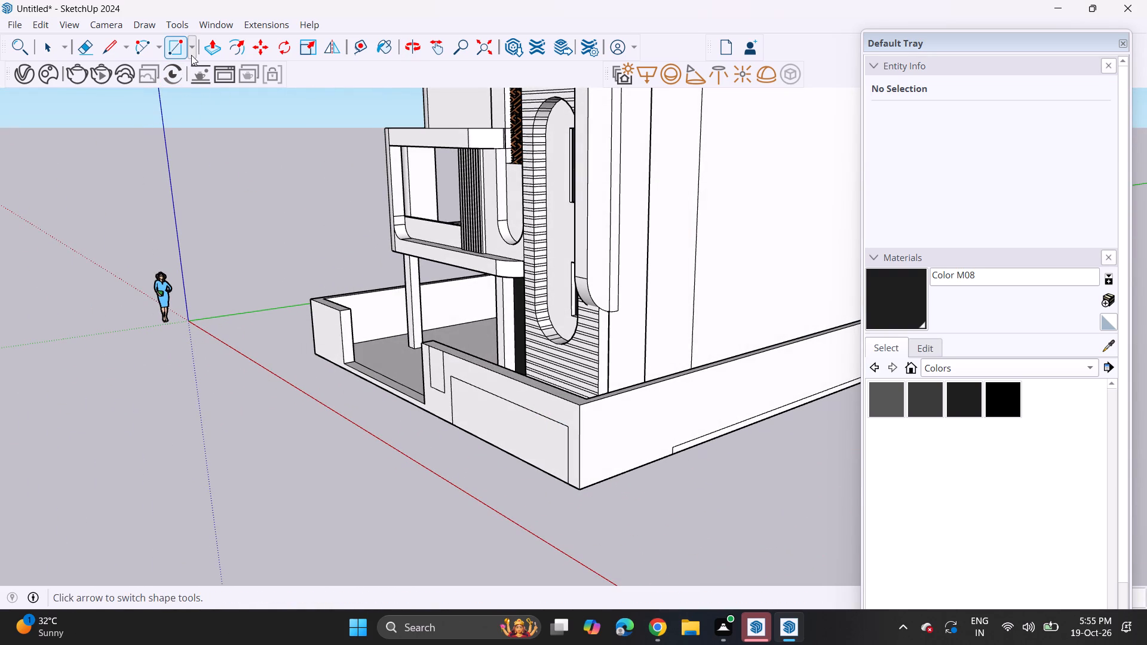
pyautogui.moveTo(219, 239); pyautogui.dragTo(442, 294, button='middle')
pyautogui.moveTo(504, 365); pyautogui.dragTo(521, 337, button='middle')
pyautogui.scroll(1, 508, 358)
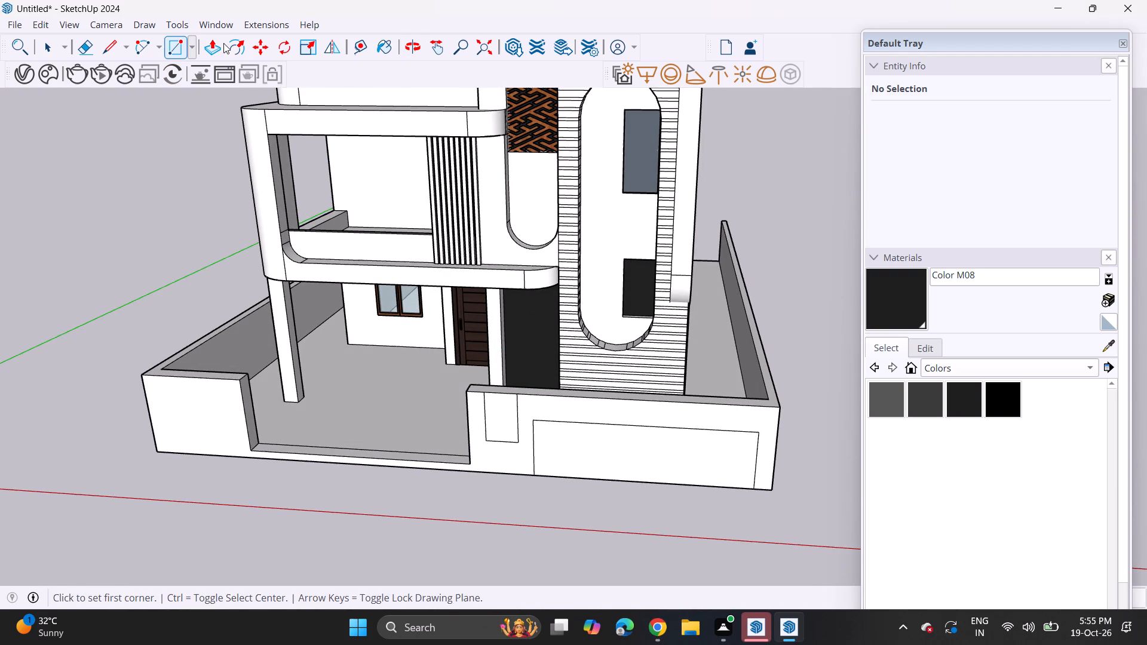
pyautogui.click(146, 39)
pyautogui.scroll(2, 508, 462)
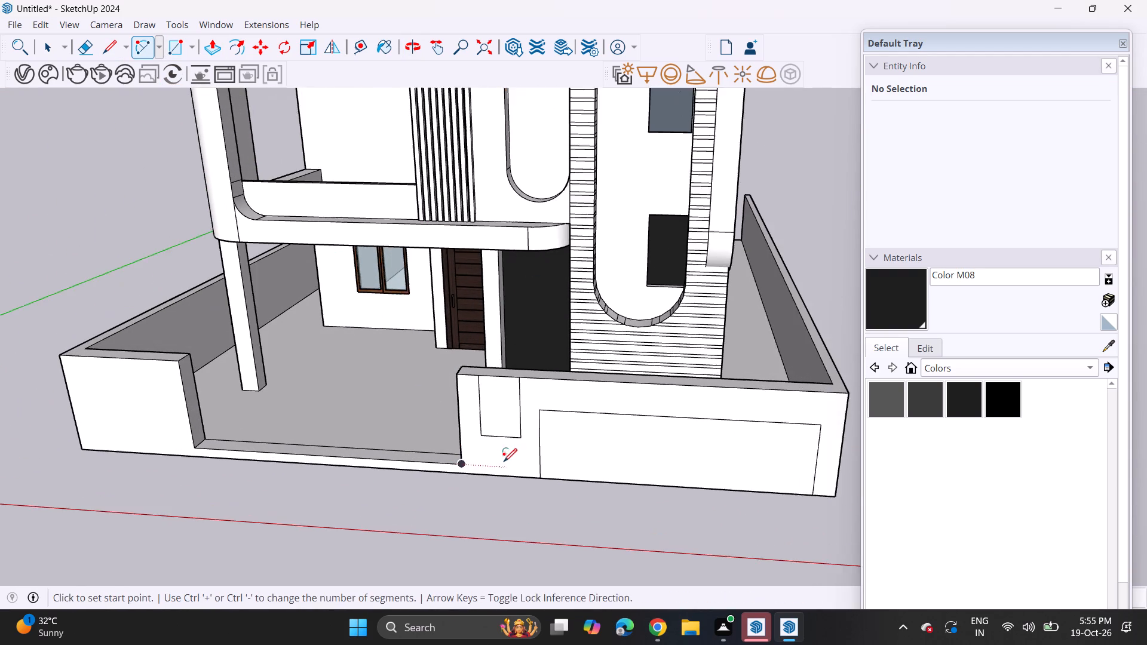
pyautogui.scroll(3, 486, 437)
pyautogui.click(480, 434)
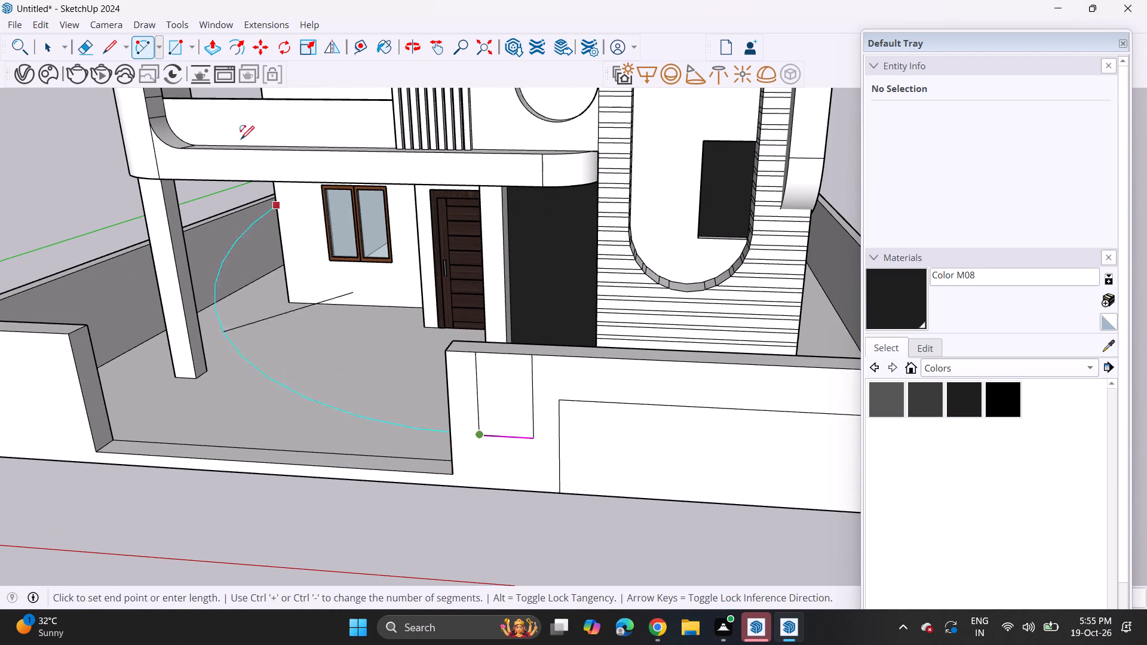
pyautogui.click(160, 57)
pyautogui.click(166, 91)
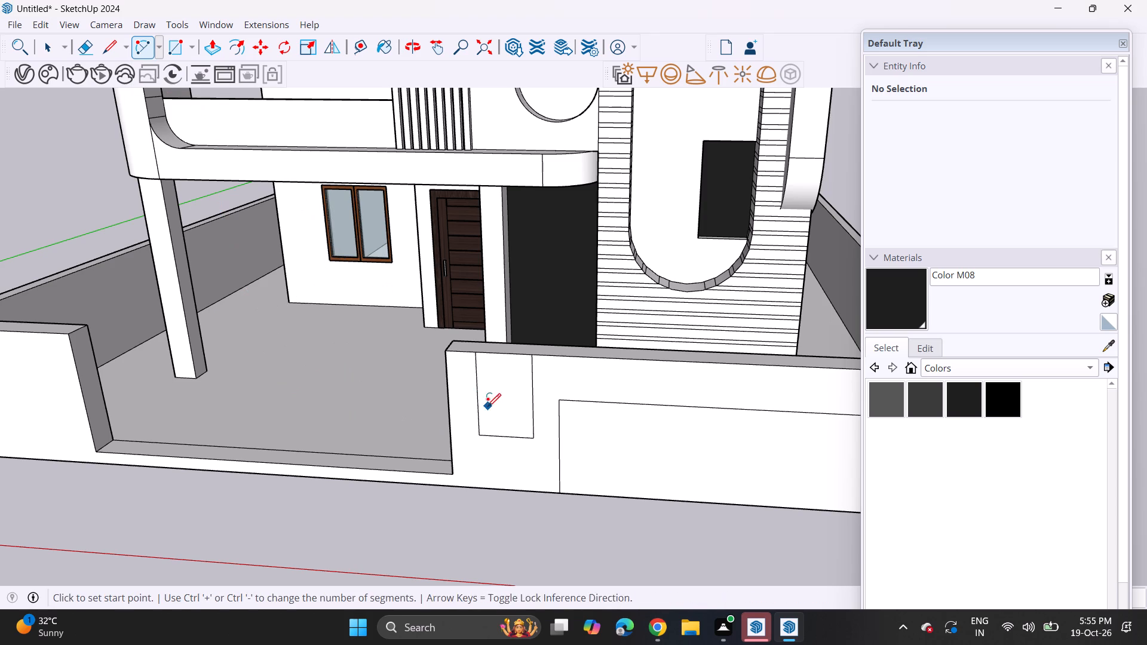
pyautogui.click(484, 437)
pyautogui.click(535, 440)
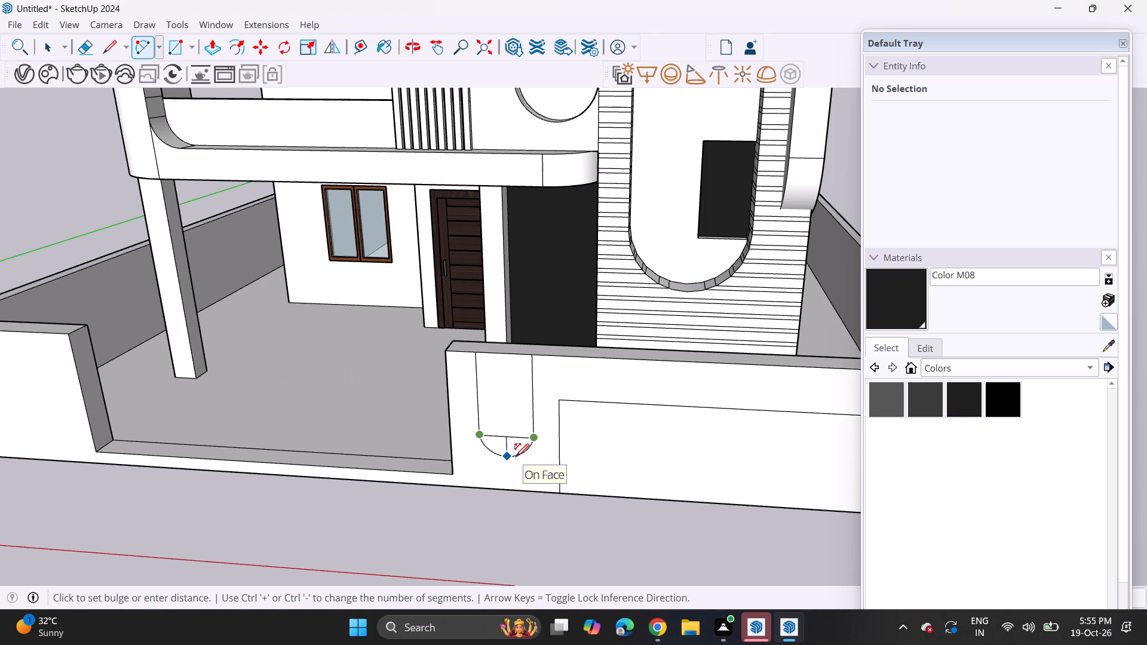
pyautogui.click(516, 457)
# Delete the straight edge between the small upright rectangle and the arc below it.
pyautogui.press('space')
pyautogui.click(516, 437)
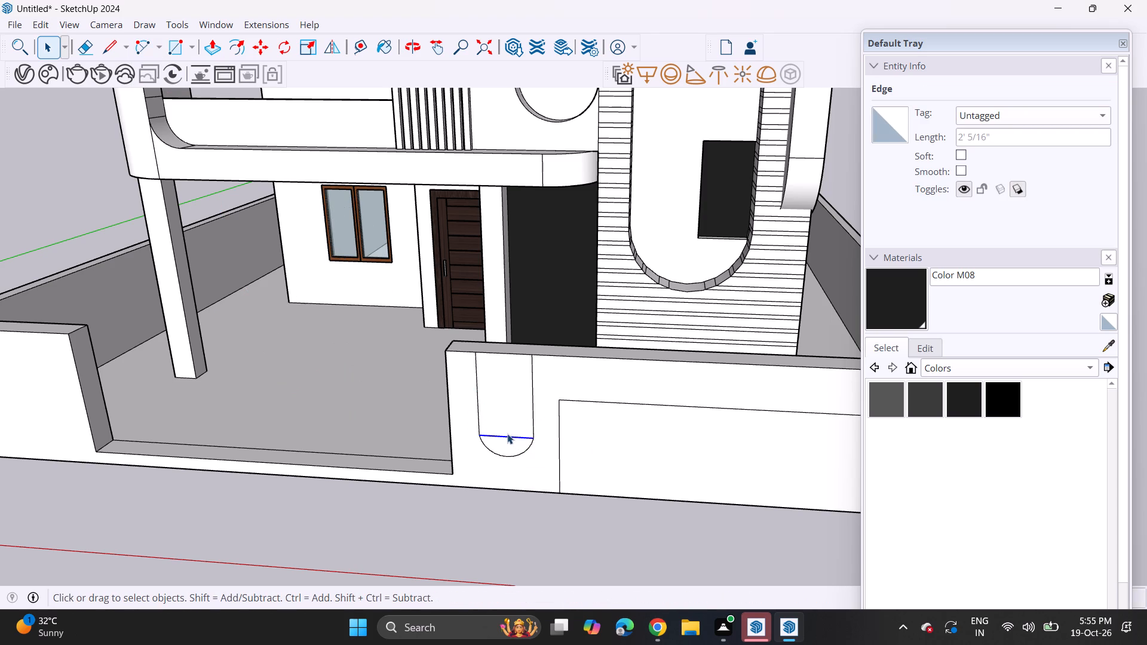
pyautogui.press('Delete')
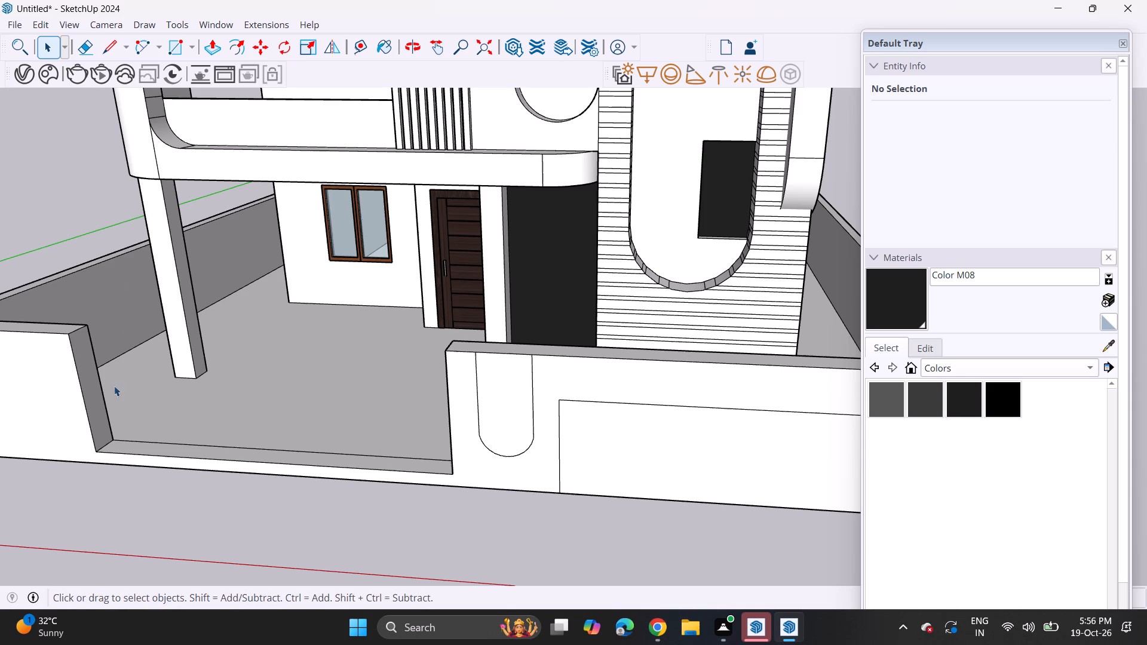
# Draw a line across the shorter front wall's outer face, from the gate opening's lower corner to the wall's outer edge.
pyautogui.moveTo(115, 392); pyautogui.dragTo(229, 332, button='middle')
pyautogui.keyDown('shift'); pyautogui.moveTo(176, 349); pyautogui.dragTo(479, 330, button='middle'); pyautogui.keyUp('shift')
pyautogui.moveTo(446, 365); pyautogui.dragTo(432, 333, button='middle')
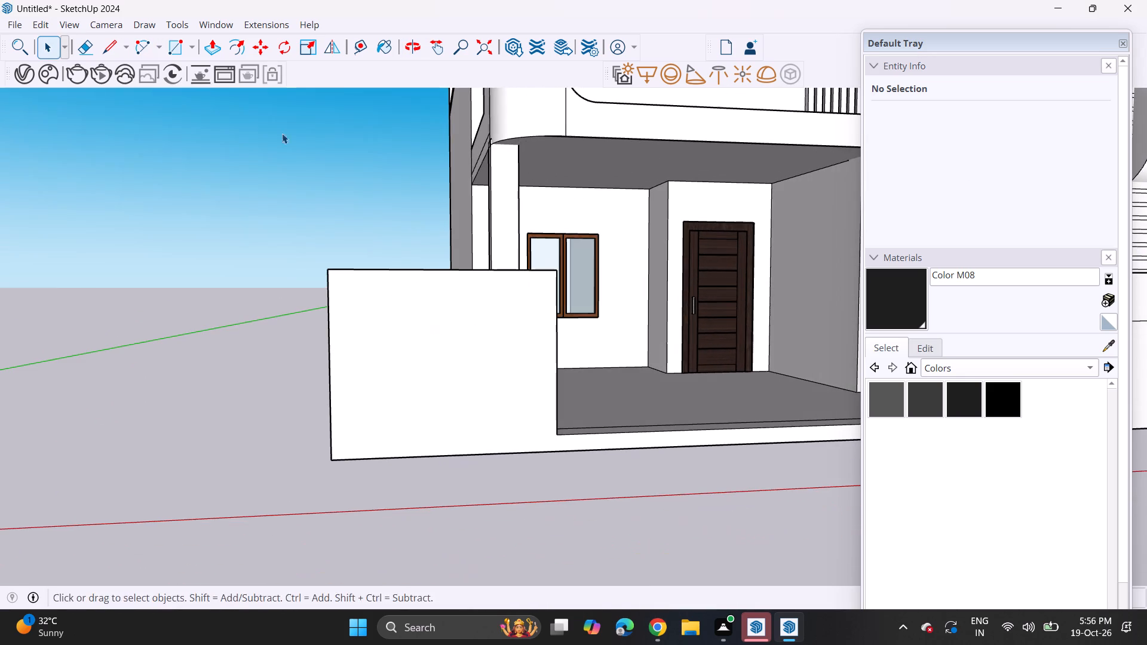
pyautogui.moveTo(106, 54); pyautogui.dragTo(114, 57)
pyautogui.click(560, 433)
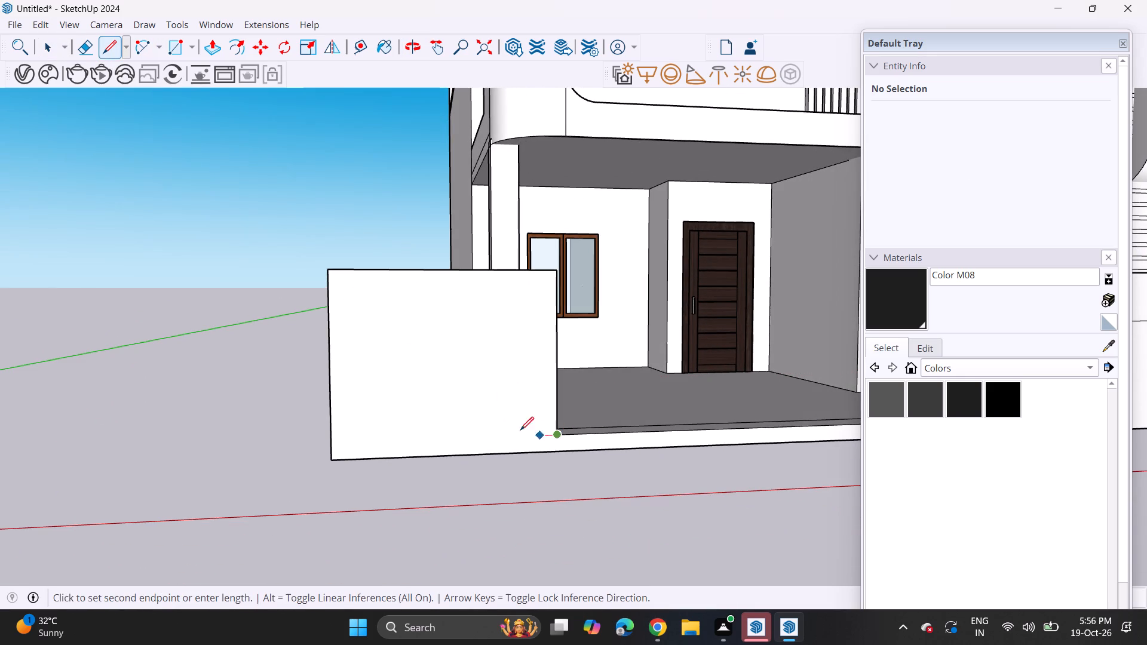
pyautogui.click(329, 439)
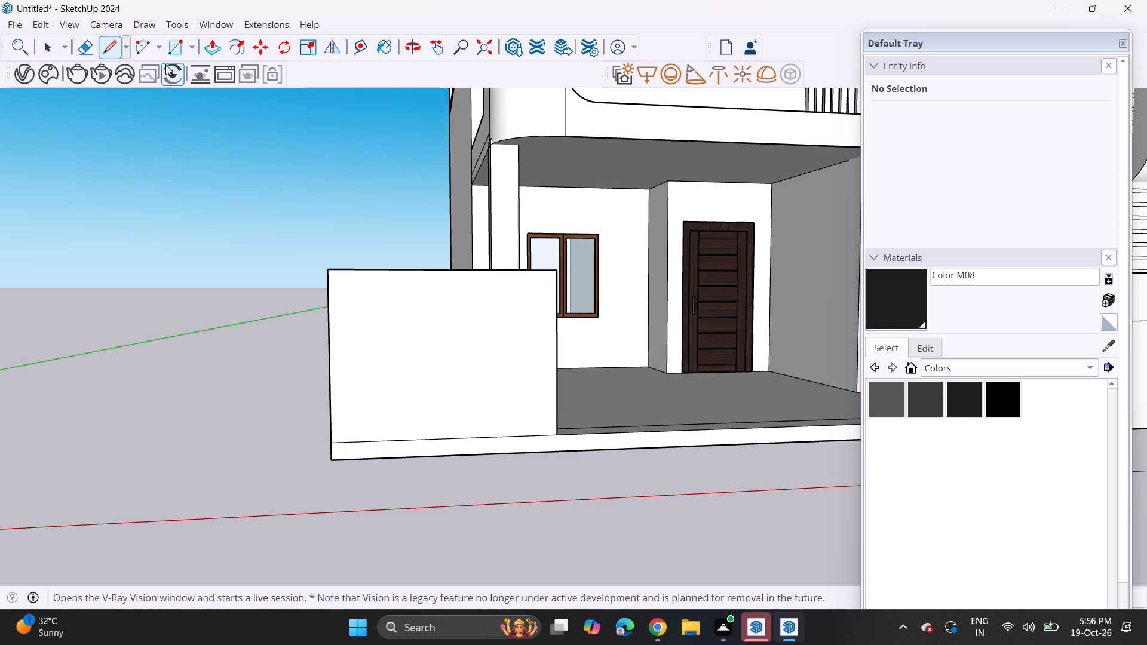
# Draw a rectangle on the shorter front wall's outer face, standing on the new base line with margins at the sides and top.
pyautogui.click(176, 52)
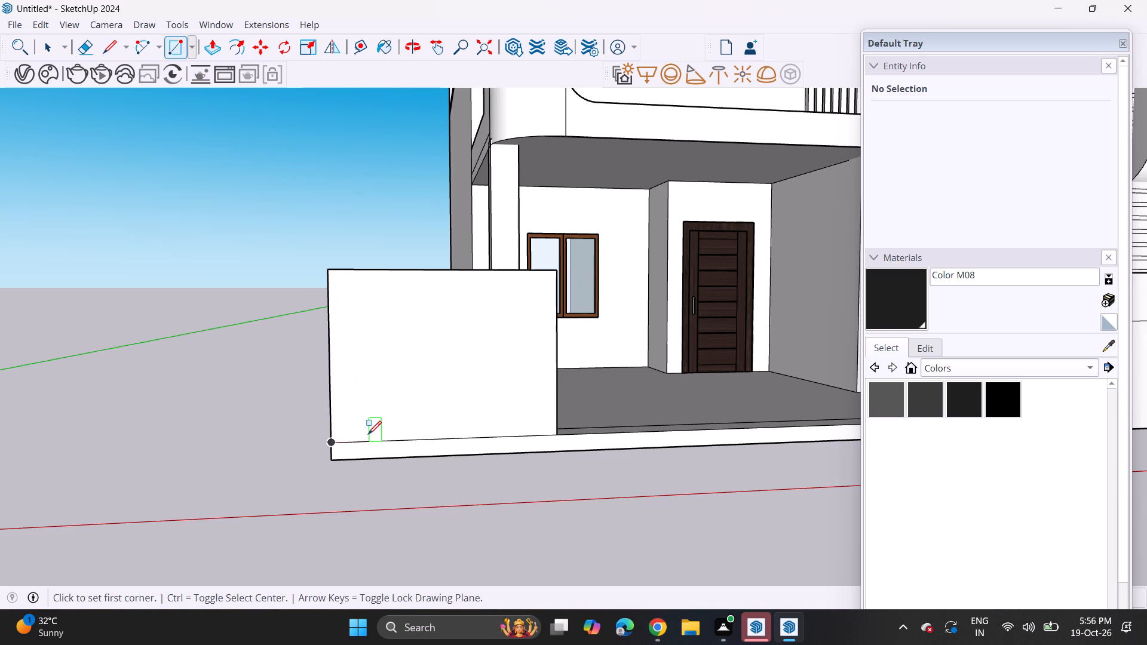
pyautogui.click(366, 438)
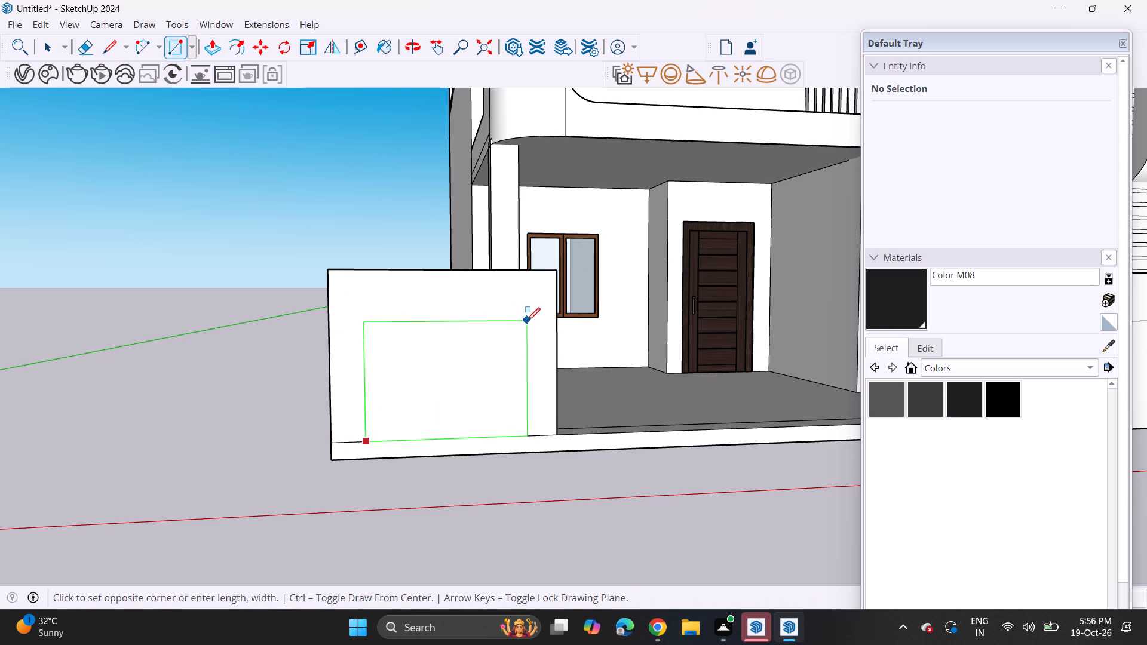
pyautogui.click(527, 321)
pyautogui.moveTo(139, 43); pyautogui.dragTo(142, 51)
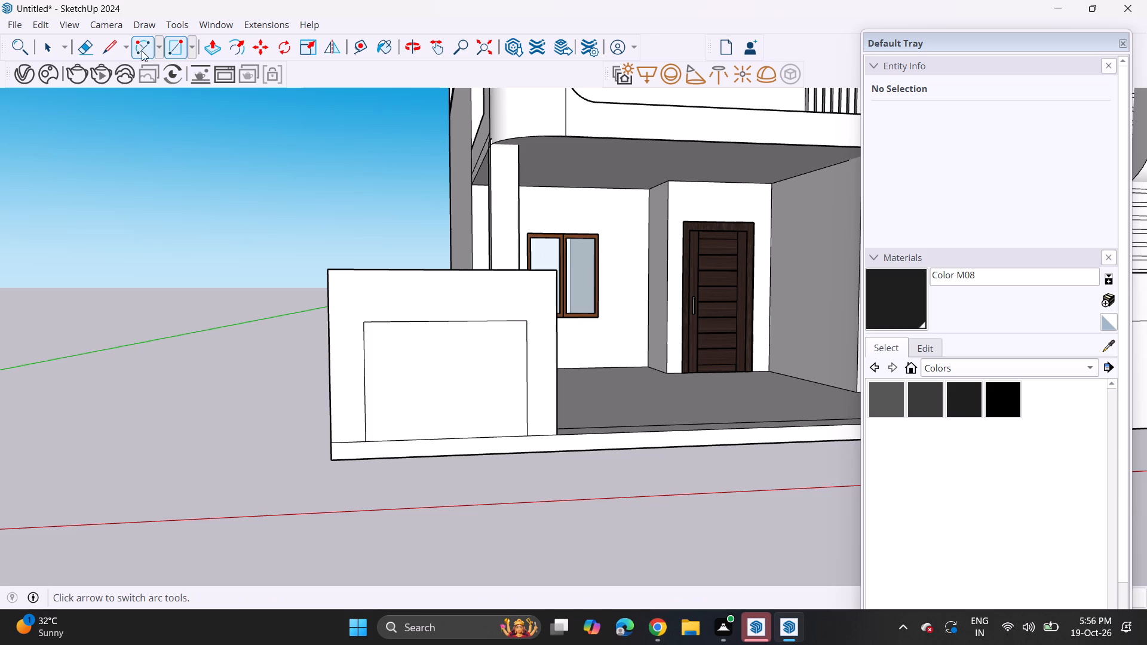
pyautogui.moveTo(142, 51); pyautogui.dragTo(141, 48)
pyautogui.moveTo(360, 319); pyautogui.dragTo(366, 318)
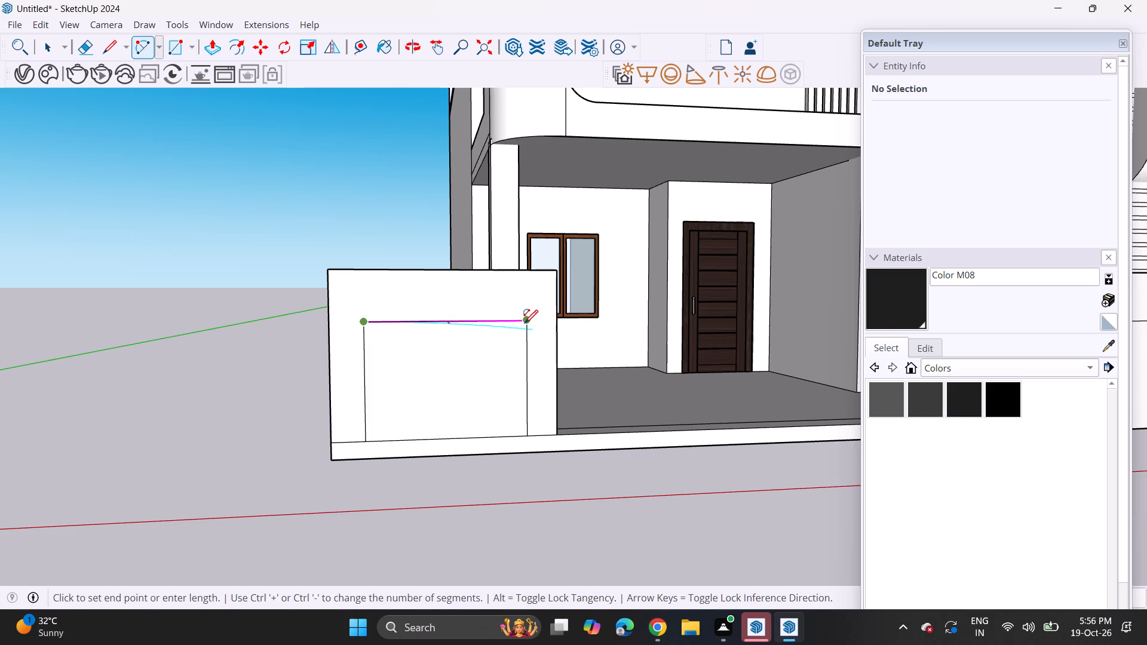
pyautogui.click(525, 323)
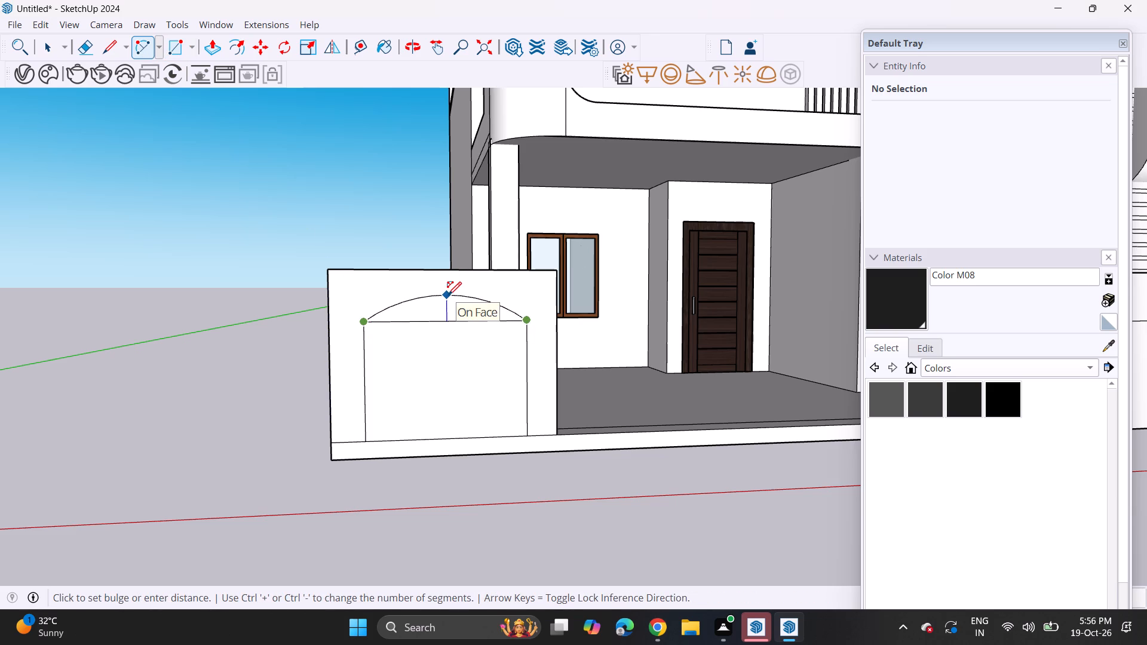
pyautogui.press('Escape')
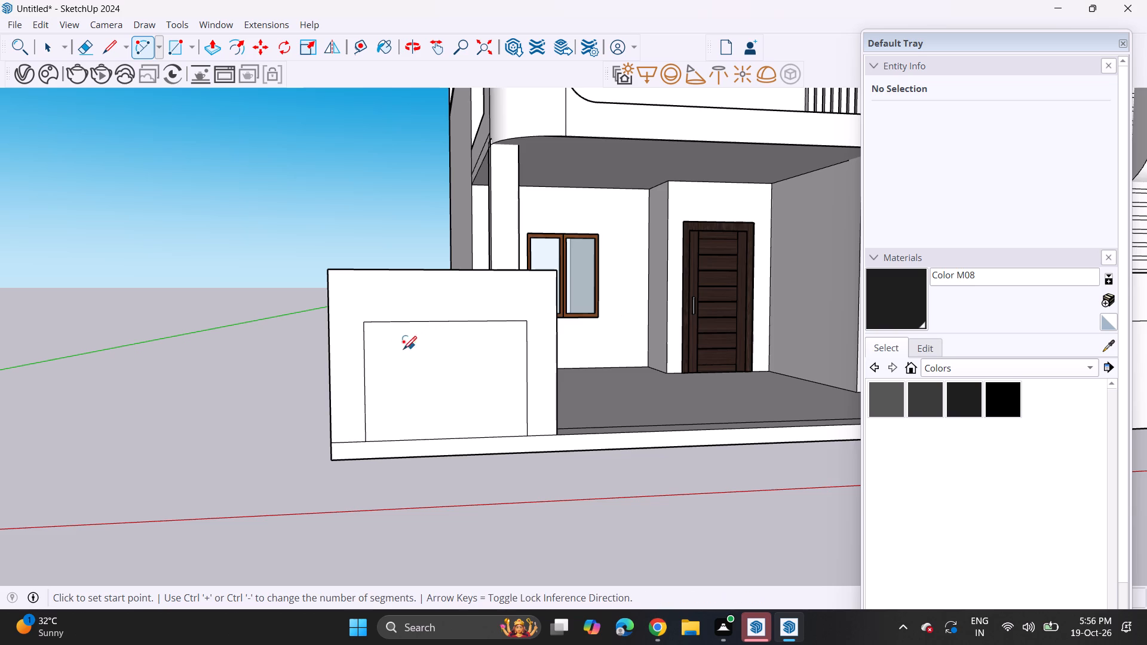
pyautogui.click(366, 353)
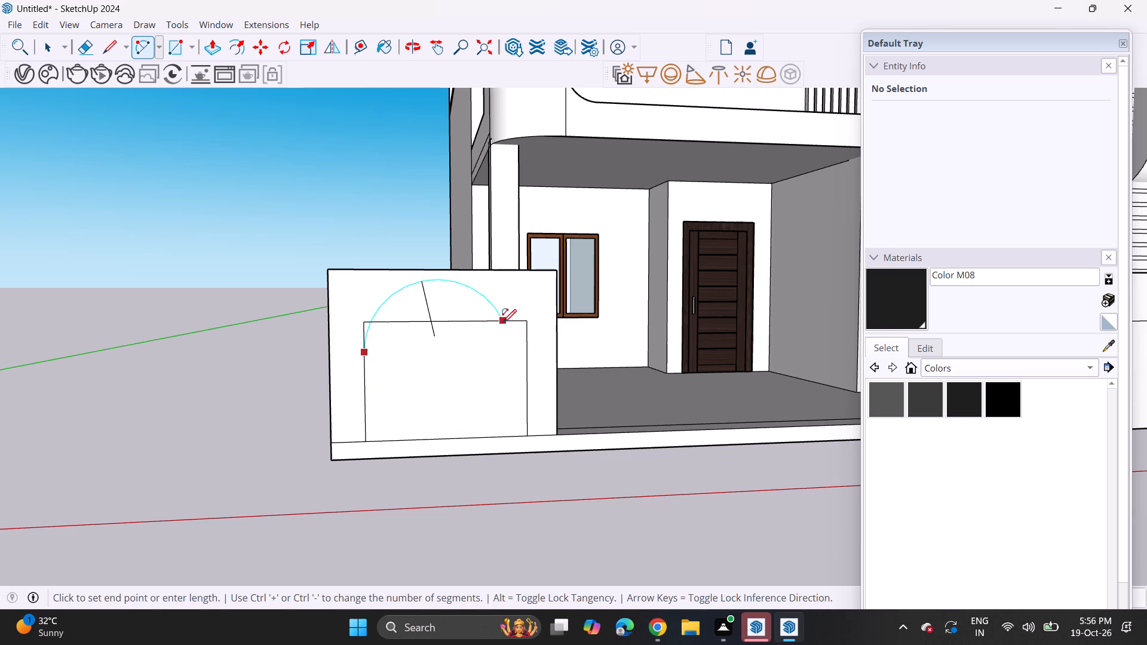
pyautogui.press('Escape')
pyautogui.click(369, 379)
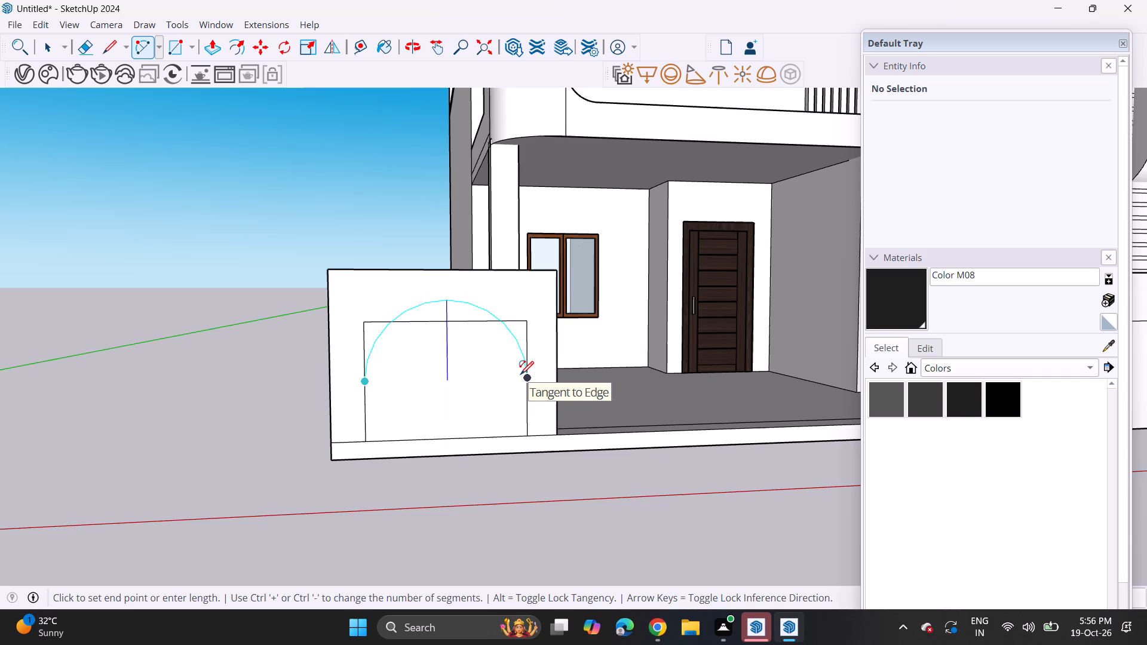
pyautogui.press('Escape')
# Draw matching corner arcs across both upper corners of the rectangle on the shorter front wall.
pyautogui.scroll(3, 437, 336)
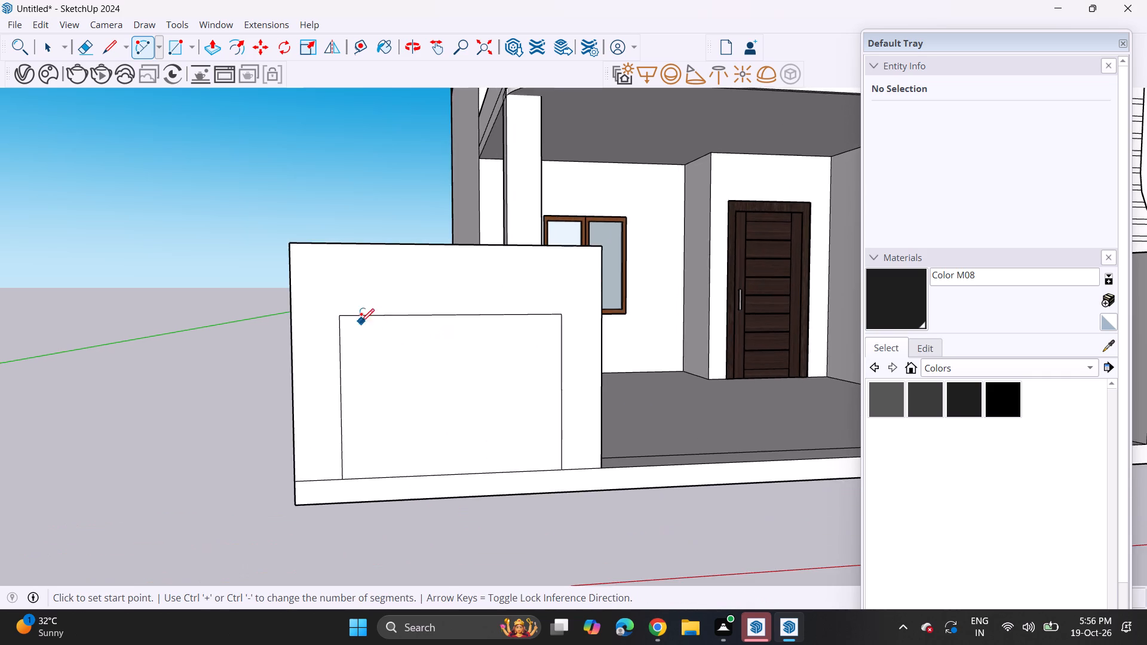
pyautogui.scroll(2, 338, 339)
pyautogui.click(339, 363)
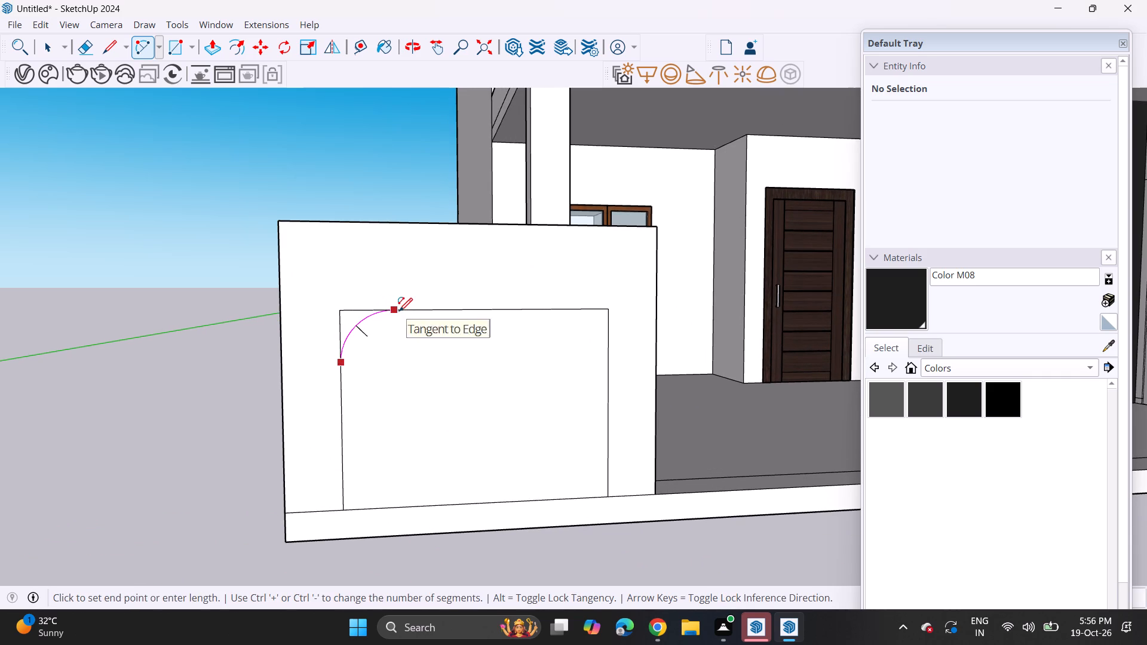
pyautogui.click(399, 311)
pyautogui.moveTo(368, 318); pyautogui.dragTo(374, 317)
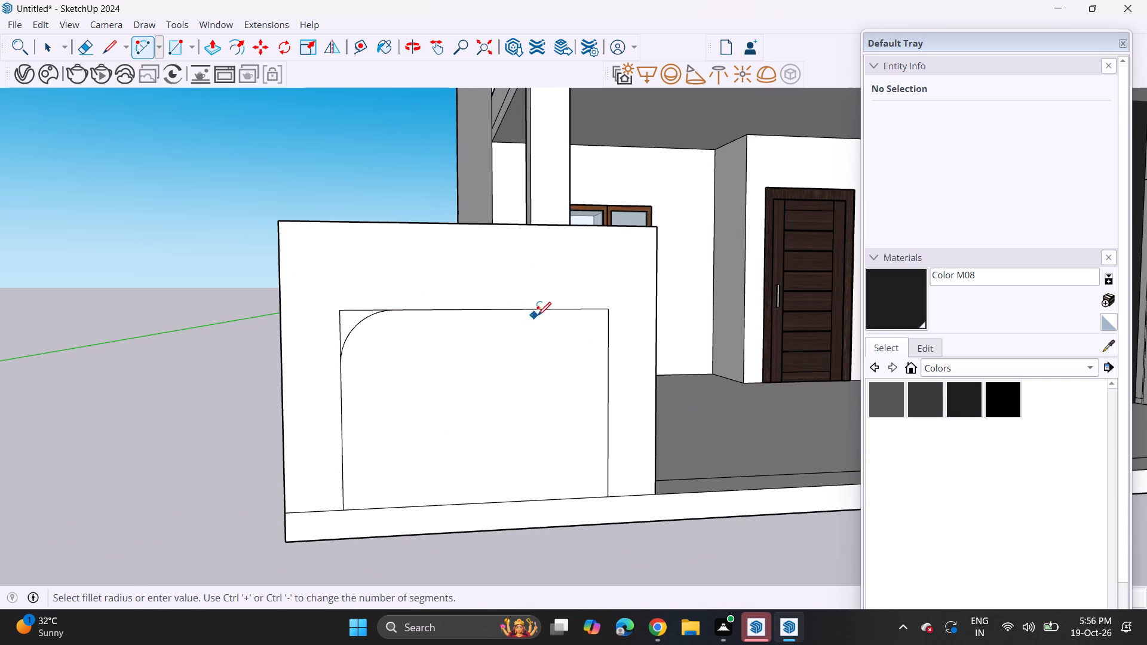
pyautogui.click(577, 309)
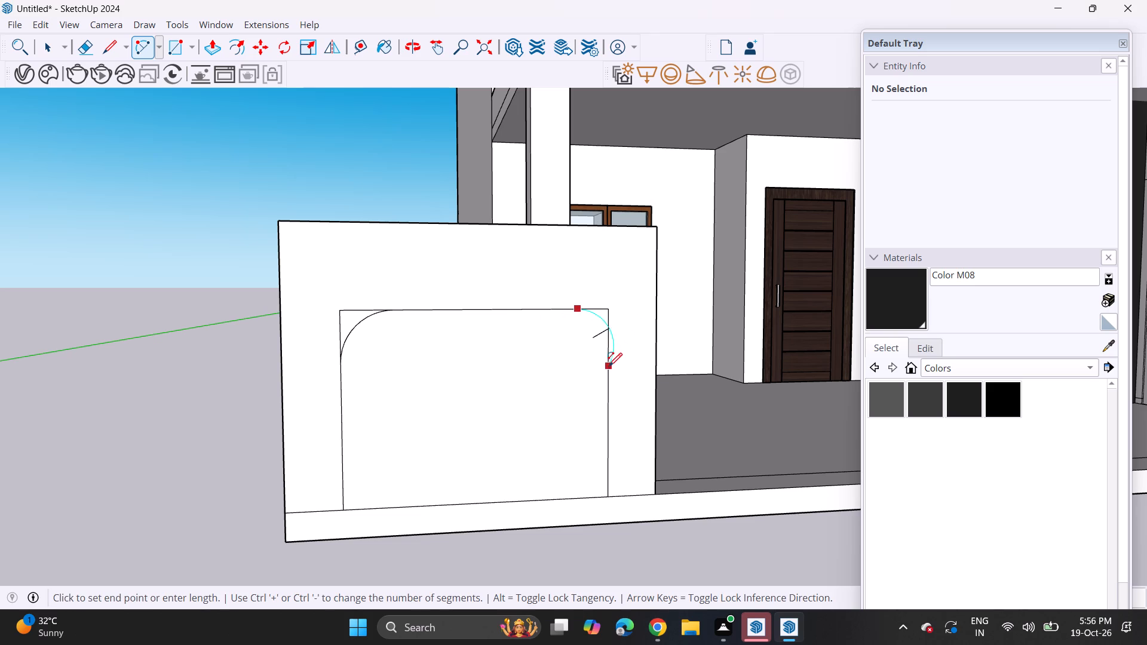
pyautogui.press('Escape')
pyautogui.click(557, 311)
pyautogui.click(609, 362)
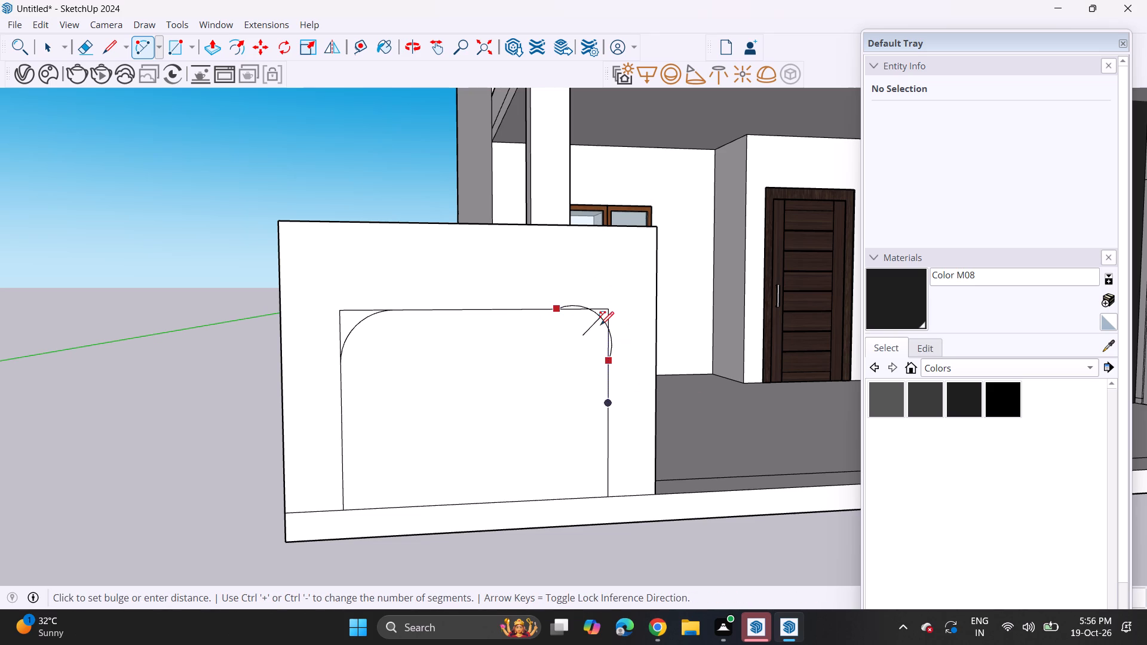
pyautogui.click(589, 320)
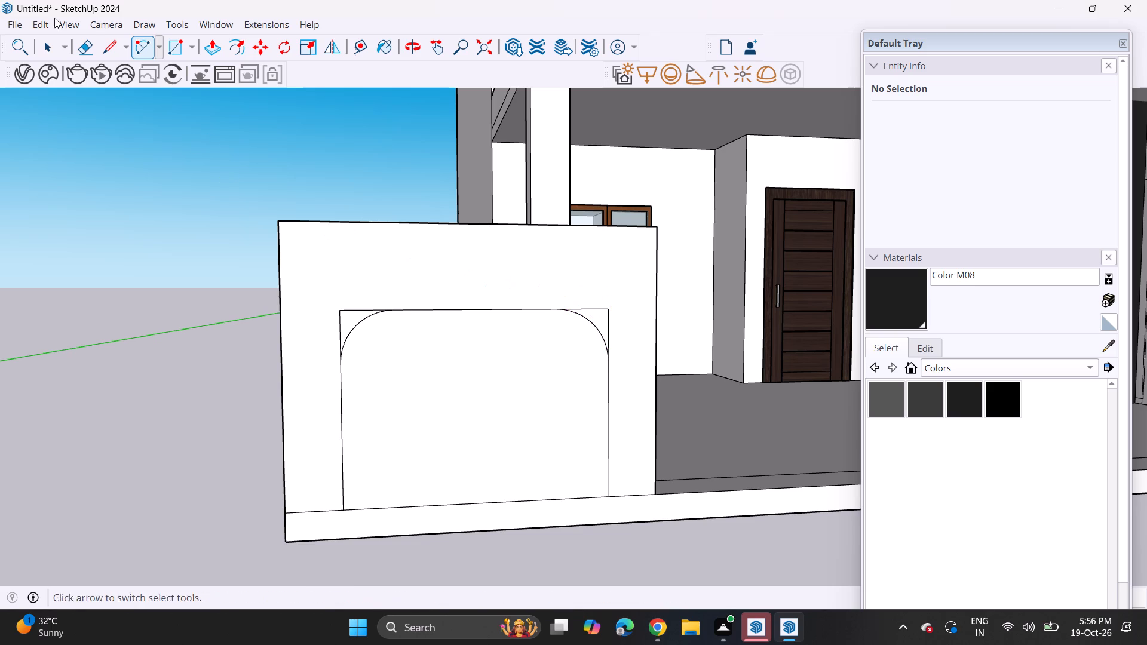
# Erase the leftover square corner edges outside the two arcs on the shorter front wall.
pyautogui.click(85, 41)
pyautogui.moveTo(349, 309); pyautogui.dragTo(333, 322)
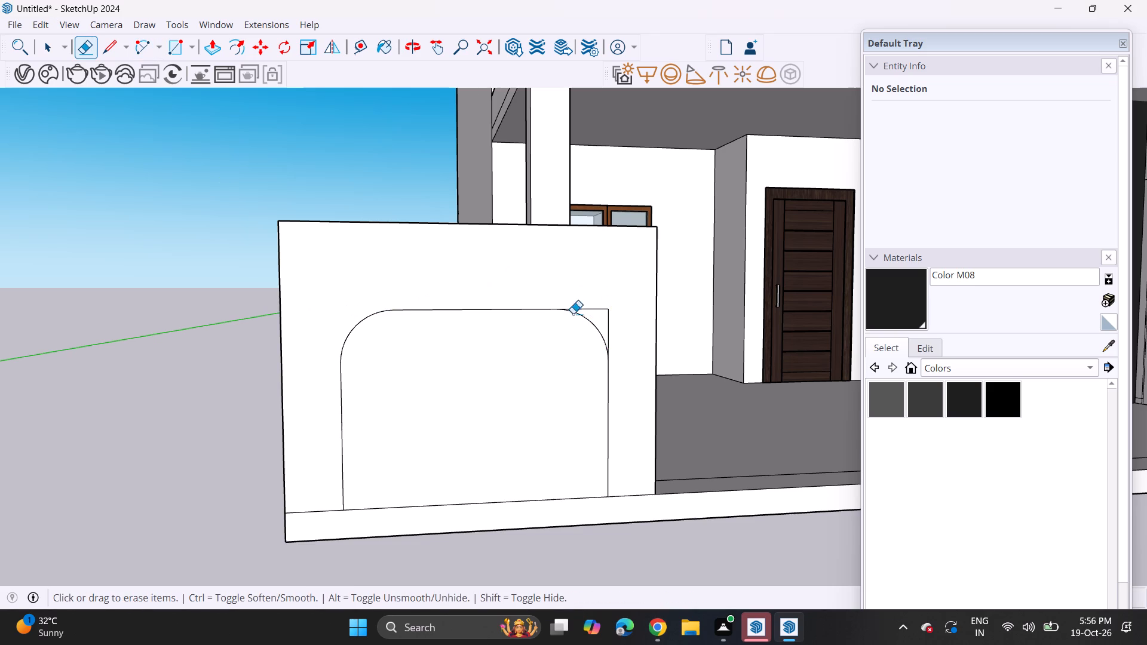
pyautogui.moveTo(599, 311); pyautogui.dragTo(627, 329)
# Push/Pull the shorter front wall's face outward around the rounded panel, and repeat the distance on the base strip joined to the longer wall's face.
pyautogui.moveTo(603, 337); pyautogui.dragTo(379, 431, button='middle')
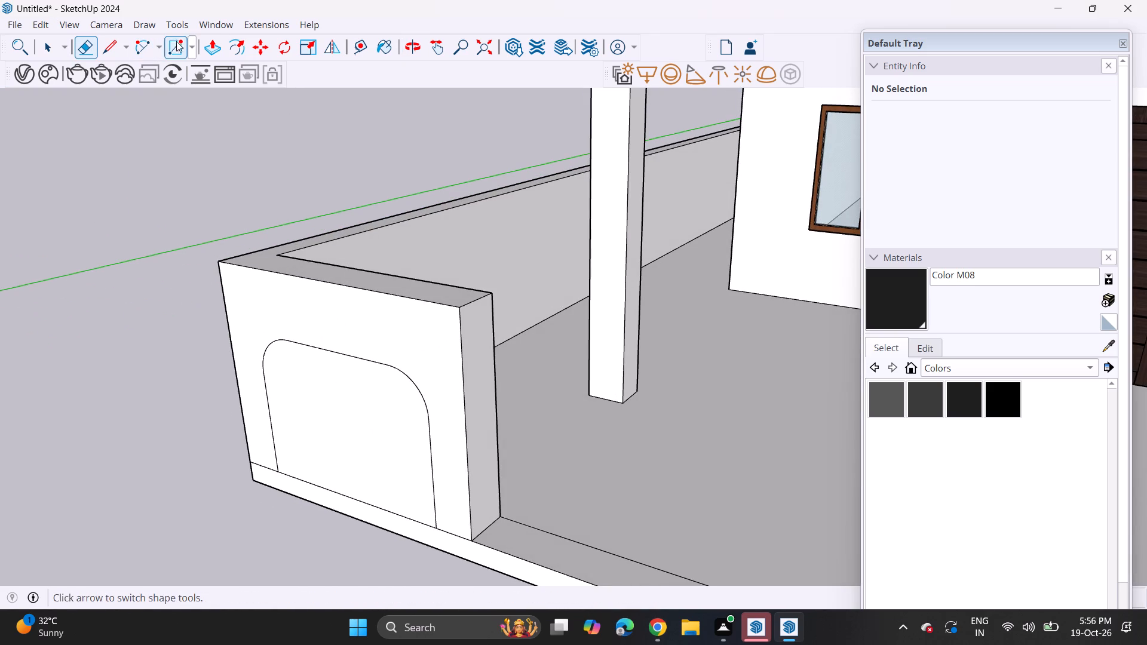
pyautogui.click(203, 43)
pyautogui.click(355, 327)
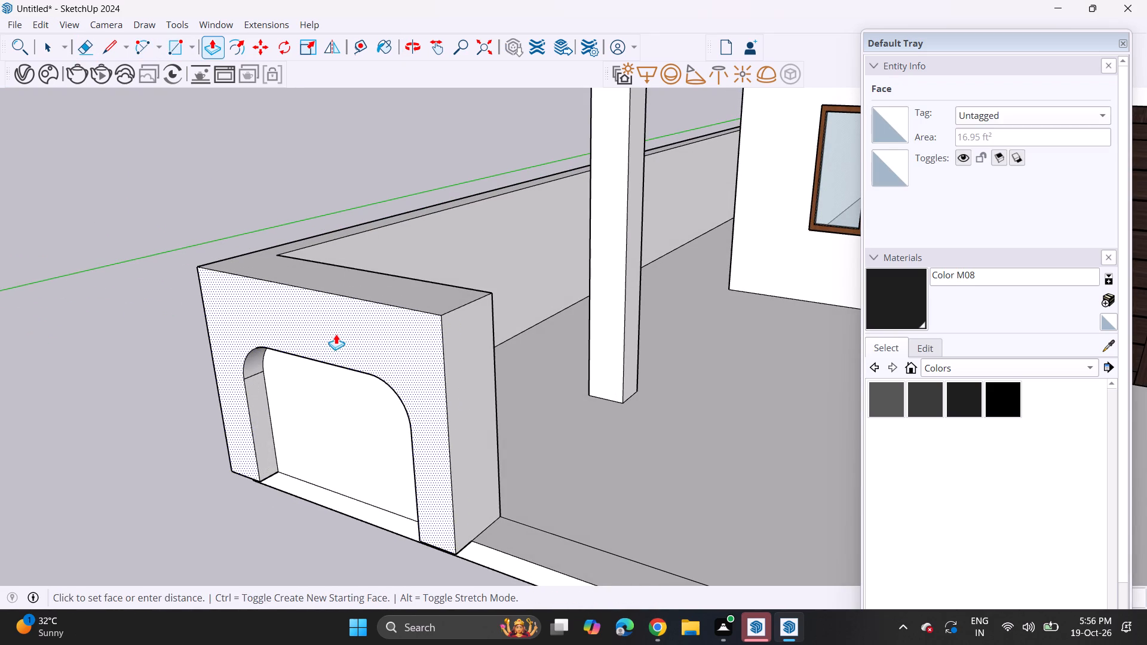
pyautogui.click(336, 333)
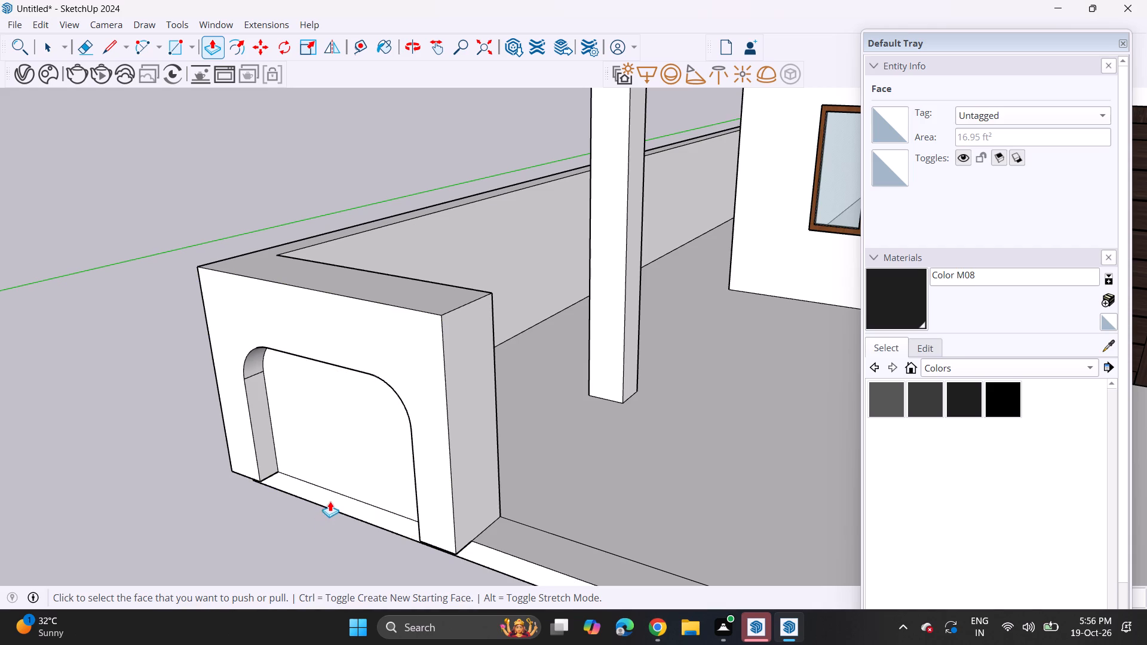
pyautogui.doubleClick(330, 499)
pyautogui.scroll(-8, 327, 496)
pyautogui.keyDown('shift'); pyautogui.moveTo(370, 473); pyautogui.dragTo(112, 135, button='middle'); pyautogui.keyUp('shift')
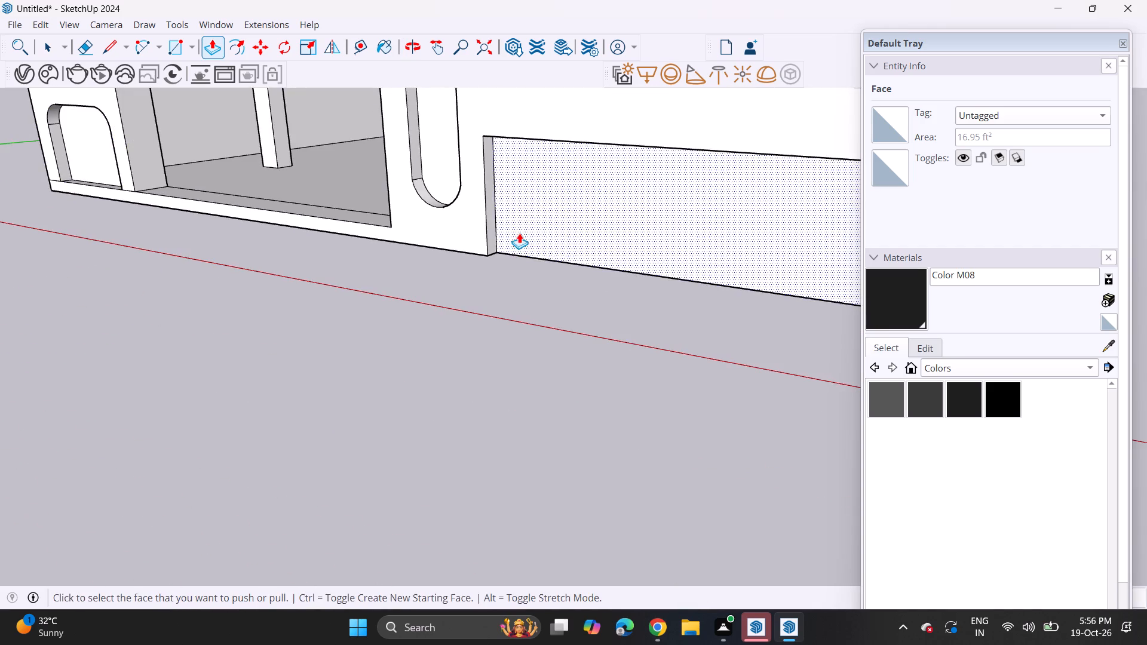
# Push/Pull the upper side of the longer front wall's rectangular recess upward, leaving a narrower margin above it.
pyautogui.moveTo(520, 223); pyautogui.dragTo(721, 164, button='middle')
pyautogui.scroll(-4, 600, 166)
pyautogui.keyDown('shift'); pyautogui.moveTo(548, 232); pyautogui.dragTo(548, 349, button='middle'); pyautogui.keyUp('shift')
pyautogui.moveTo(581, 308); pyautogui.dragTo(600, 276, button='middle')
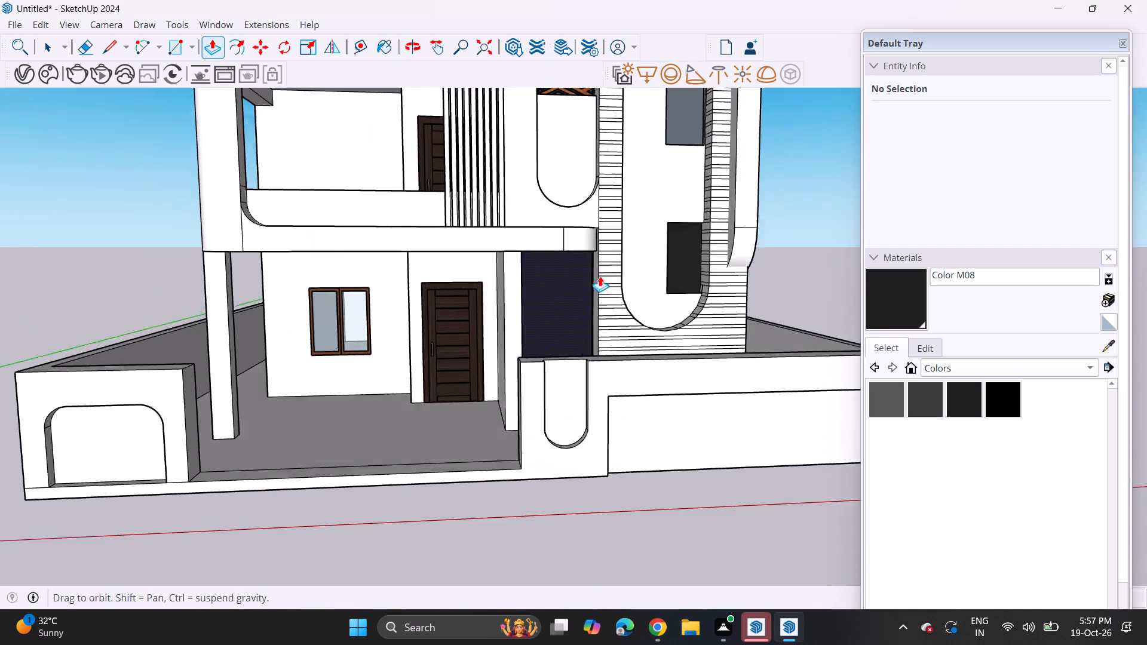
pyautogui.moveTo(600, 276); pyautogui.dragTo(595, 281, button='middle')
pyautogui.scroll(-4, 586, 308)
pyautogui.keyDown('shift'); pyautogui.moveTo(612, 358); pyautogui.dragTo(416, 305, button='middle'); pyautogui.keyUp('shift')
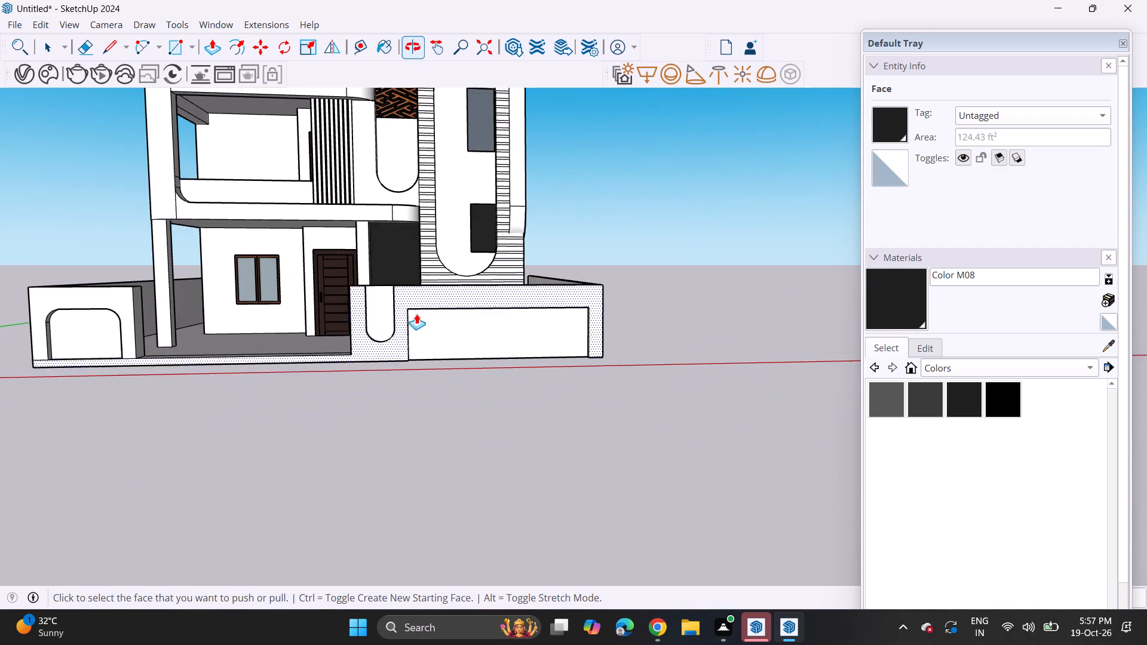
pyautogui.scroll(4, 596, 370)
pyautogui.scroll(5, 537, 300)
pyautogui.moveTo(529, 279); pyautogui.dragTo(542, 172, button='middle')
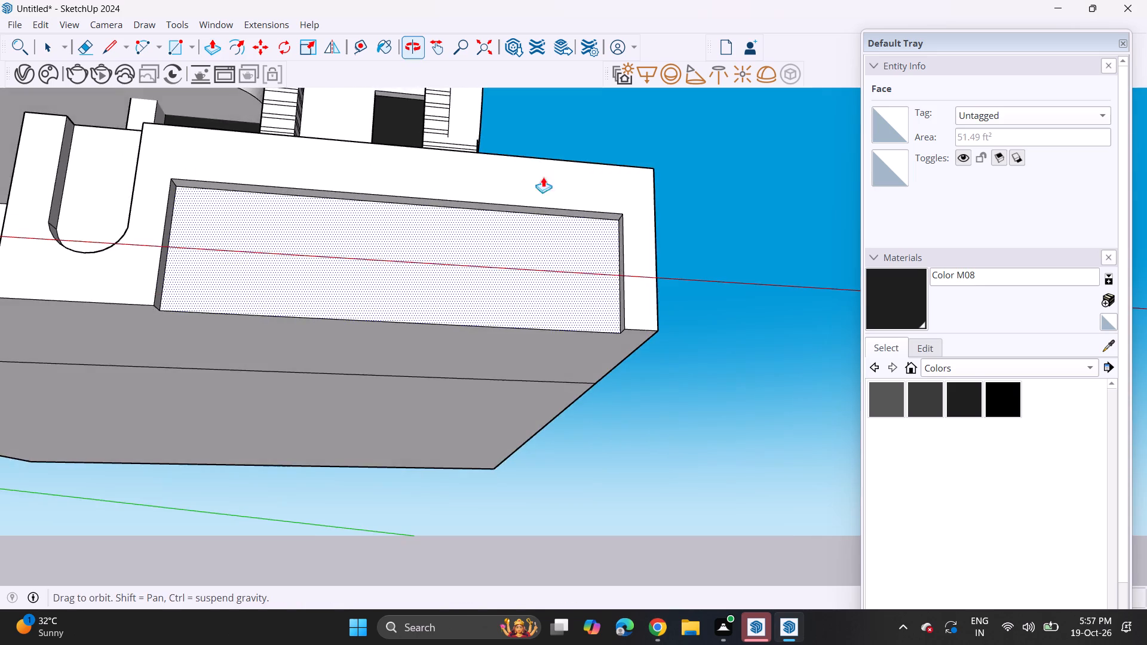
pyautogui.scroll(3, 538, 215)
pyautogui.click(541, 207)
pyautogui.click(550, 175)
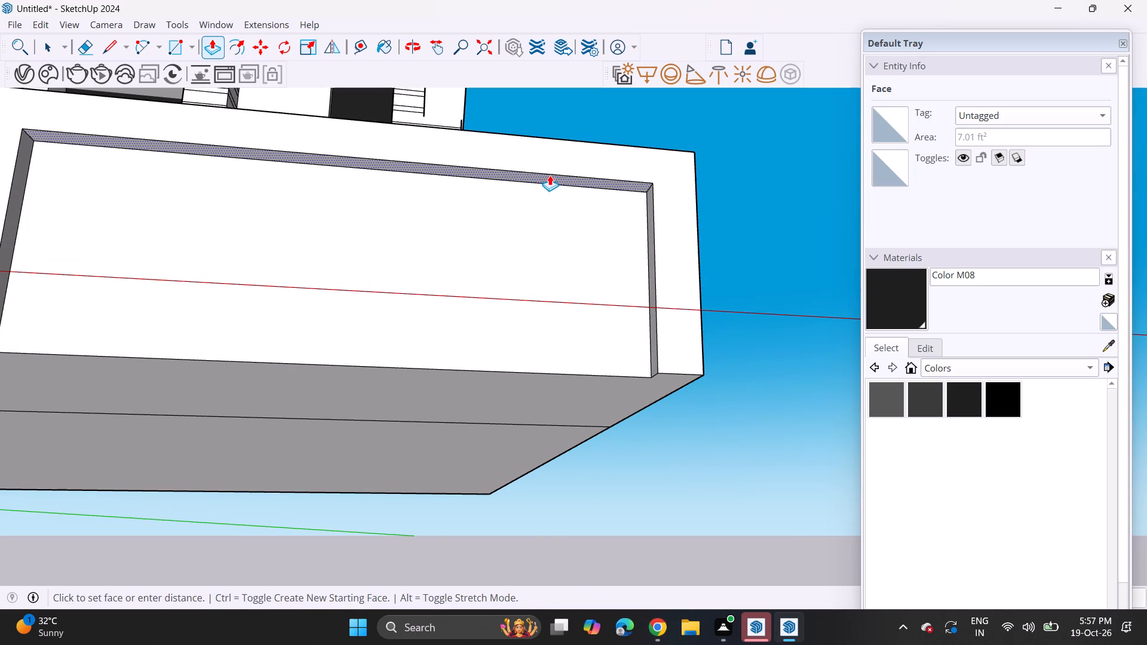
pyautogui.moveTo(573, 185); pyautogui.dragTo(574, 239, button='middle')
pyautogui.click(611, 286)
pyautogui.press('space')
# Draw a narrow full-height rectangle on the recessed face, against the recess's outer end.
pyautogui.click(609, 287)
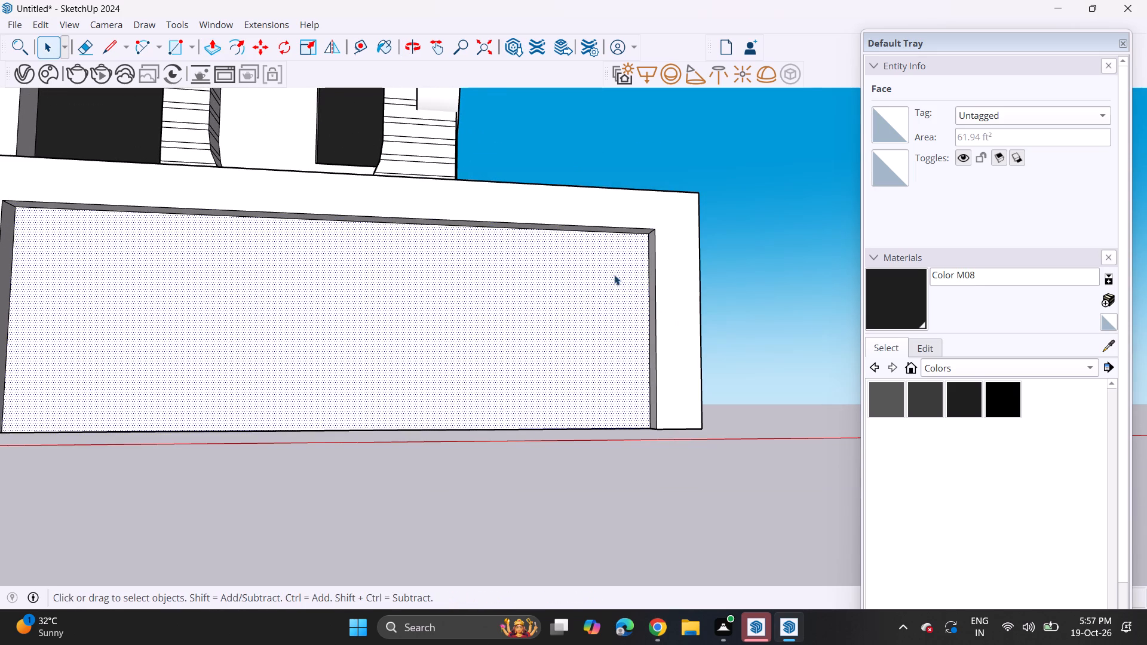
pyautogui.moveTo(606, 292); pyautogui.dragTo(586, 309, button='middle')
pyautogui.moveTo(165, 44); pyautogui.dragTo(173, 42)
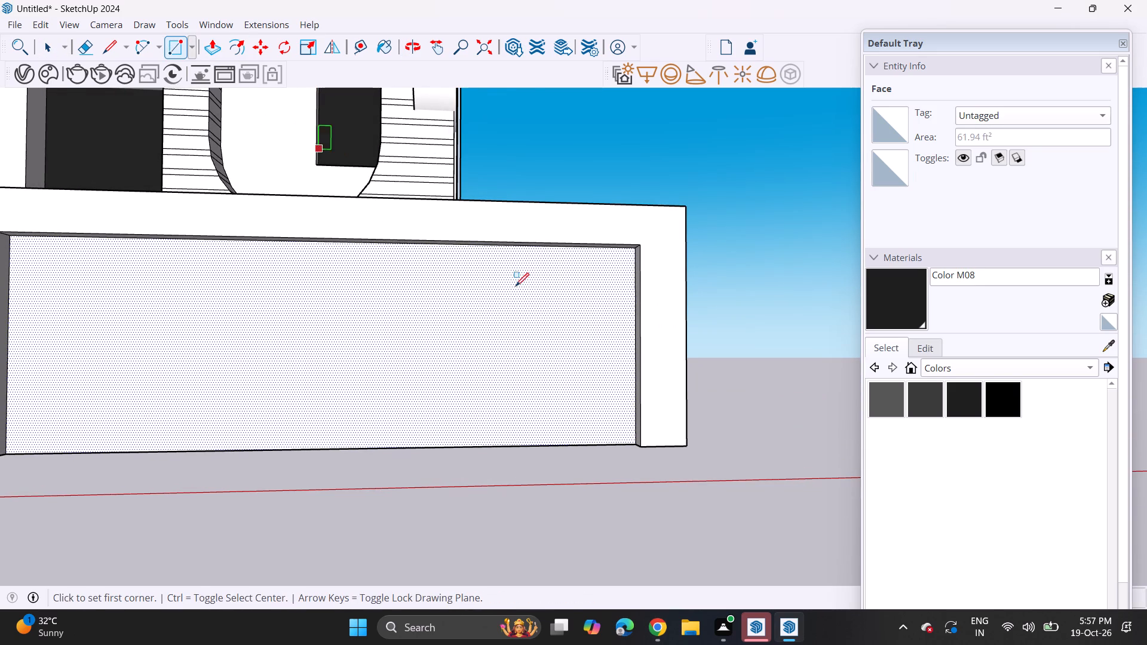
pyautogui.click(634, 442)
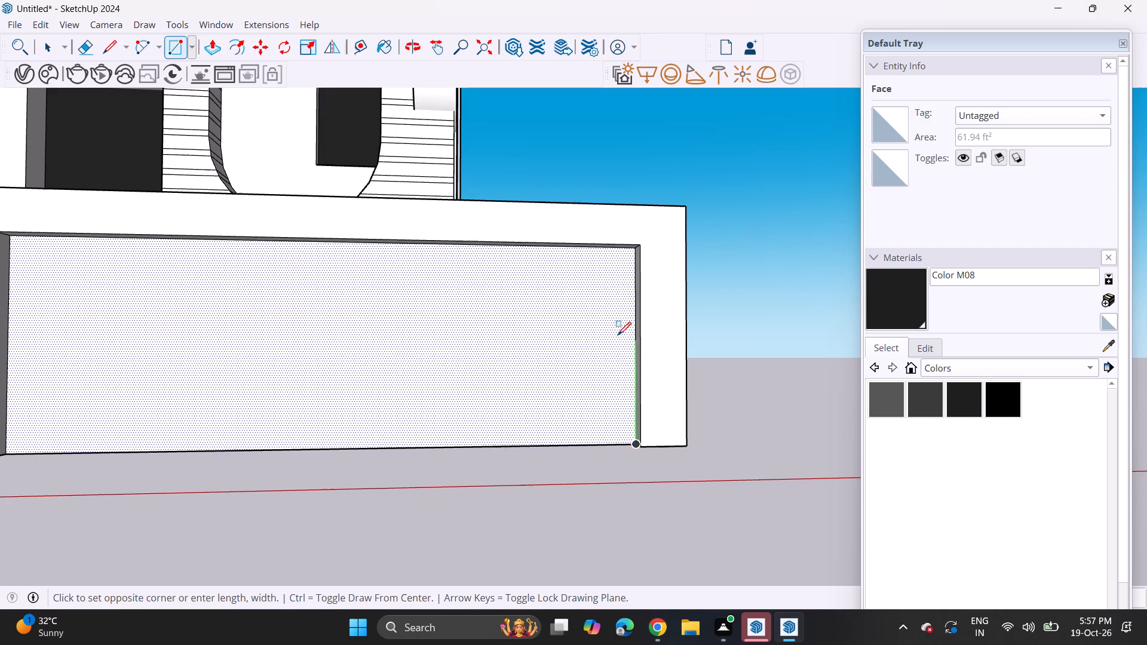
pyautogui.scroll(6, 619, 274)
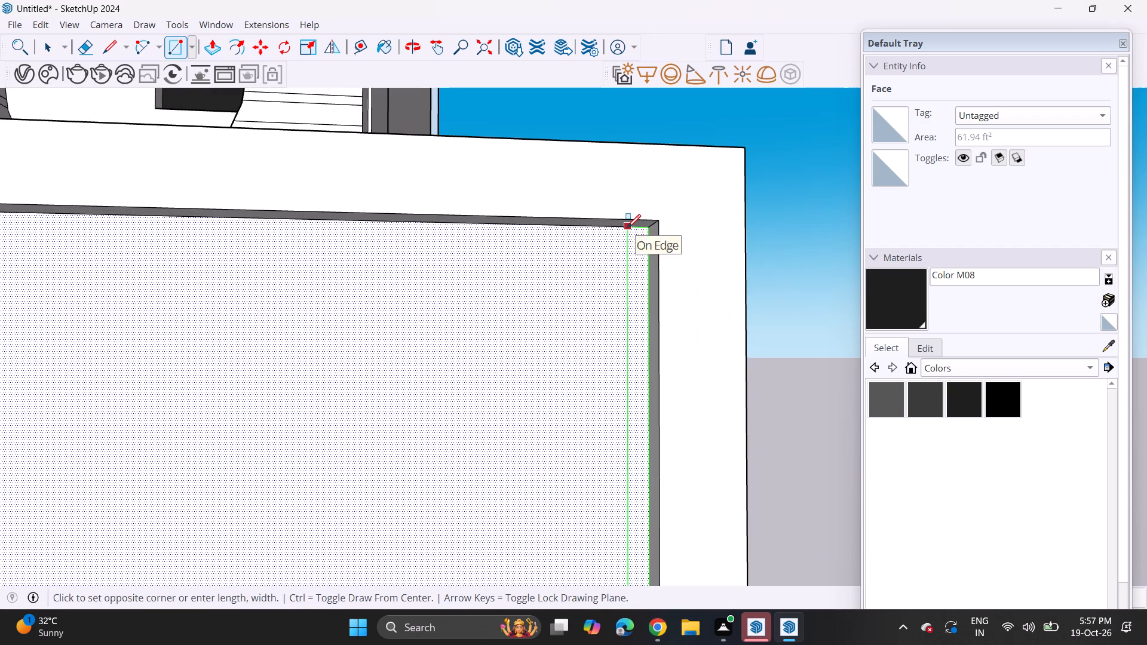
pyautogui.click(627, 228)
# Copy the narrow strip sideways along the recessed face, leaving a small gap beside the original.
pyautogui.scroll(-8, 622, 292)
pyautogui.moveTo(609, 401); pyautogui.dragTo(587, 440, button='middle')
pyautogui.press('space')
pyautogui.click(768, 379)
pyautogui.scroll(4, 655, 440)
pyautogui.scroll(2, 585, 474)
pyautogui.click(587, 466)
pyautogui.click(591, 465)
pyautogui.scroll(2, 596, 466)
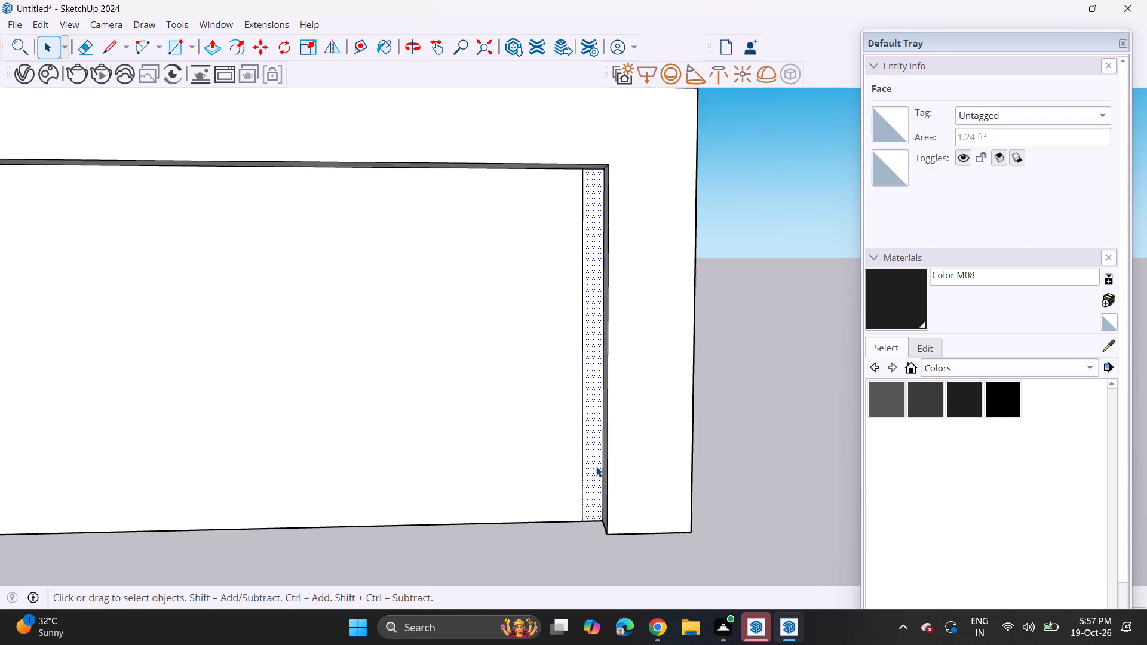
pyautogui.scroll(2, 596, 466)
pyautogui.doubleClick(597, 470)
pyautogui.scroll(3, 591, 507)
pyautogui.press('m')
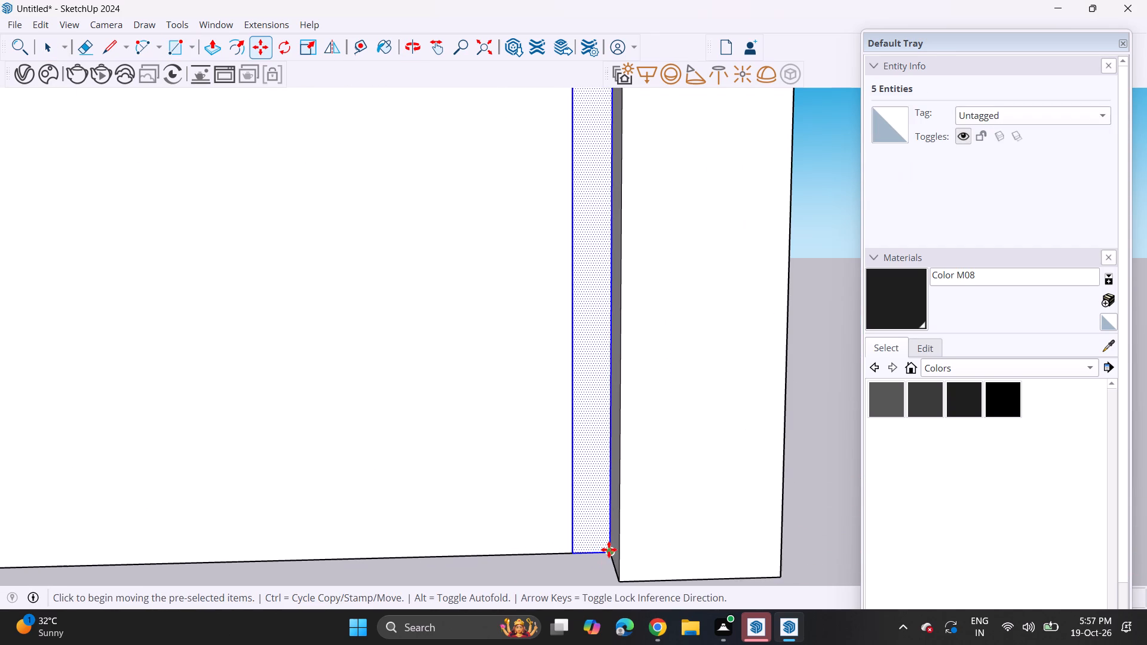
pyautogui.click(609, 549)
pyautogui.scroll(5, 566, 551)
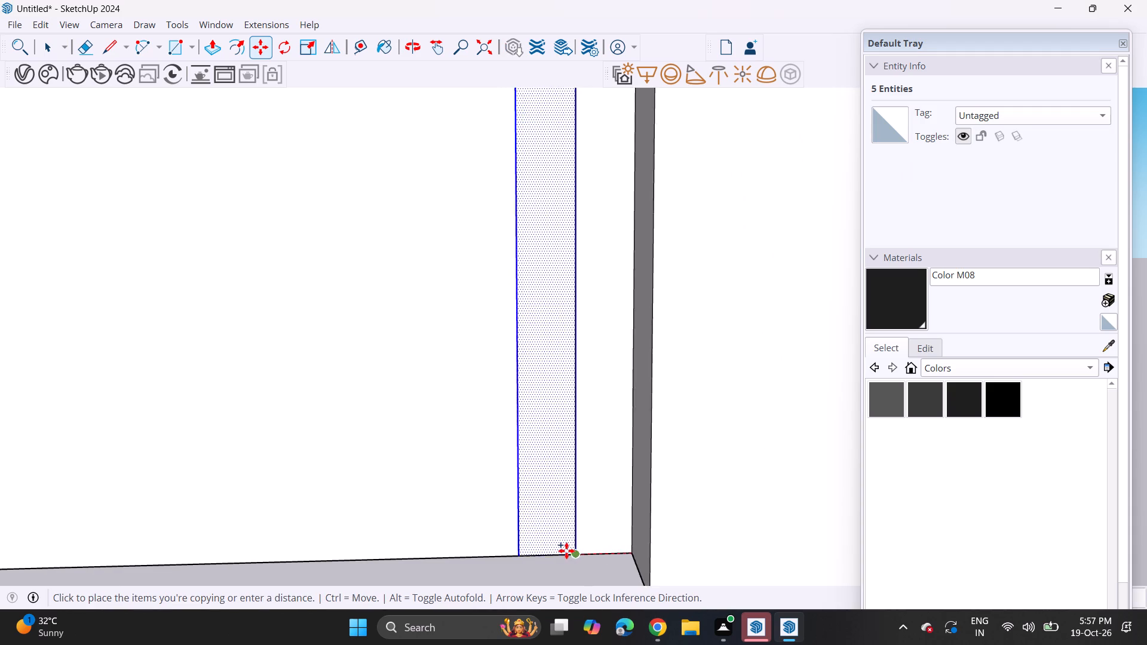
pyautogui.scroll(4, 566, 551)
pyautogui.click(561, 551)
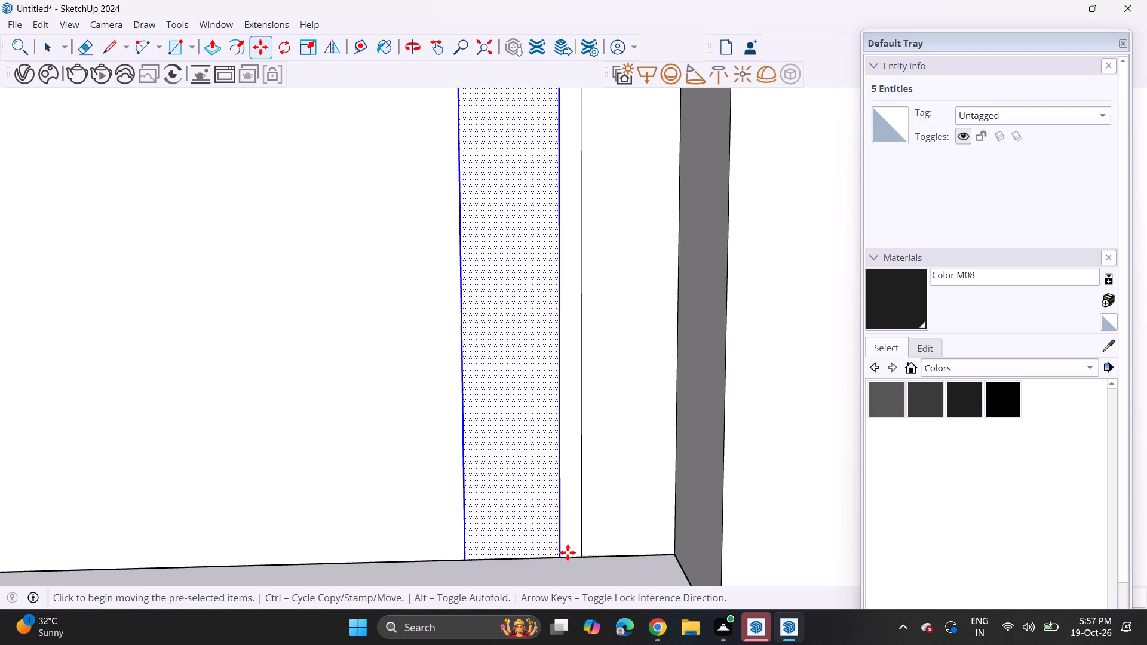
# Copy the strip once more at the same spacing and multiply it into a row of 15 copies.
pyautogui.click(585, 555)
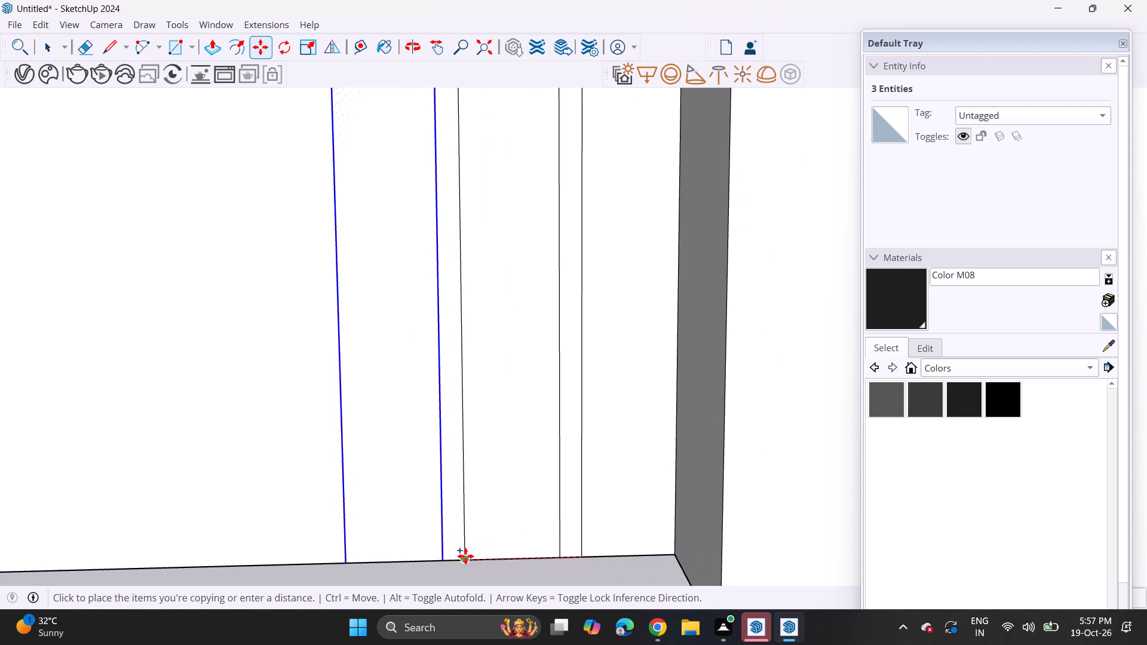
pyautogui.click(465, 556)
pyautogui.scroll(-3, 472, 561)
pyautogui.keyDown('shift'); pyautogui.moveTo(479, 557); pyautogui.dragTo(616, 555, button='middle'); pyautogui.keyUp('shift')
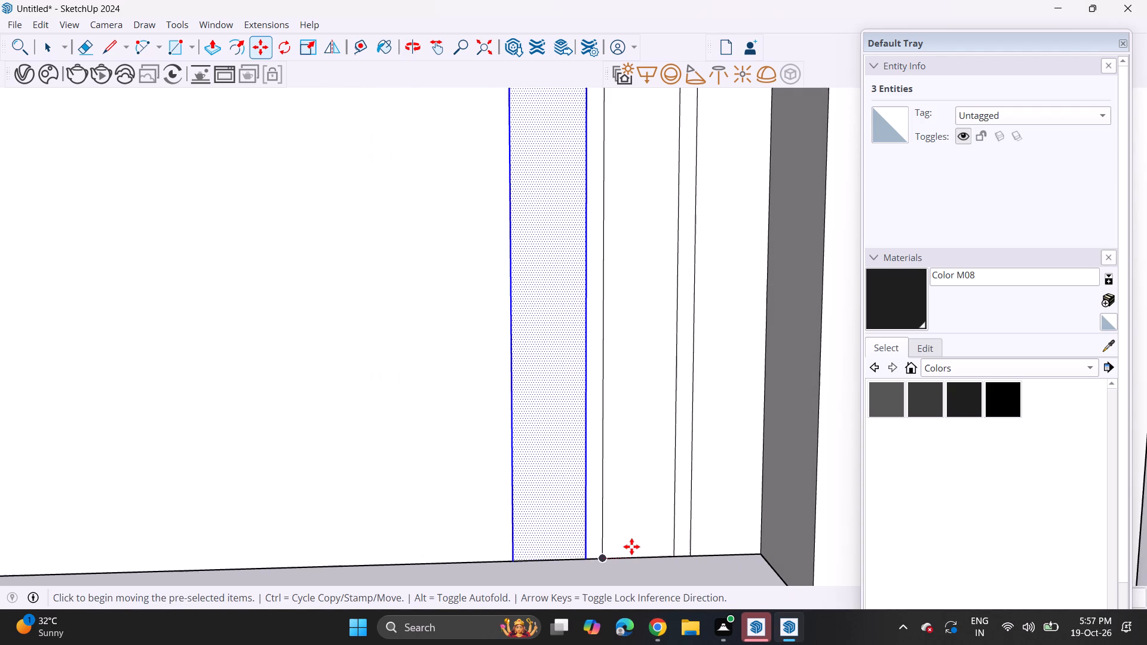
pyautogui.hotkey('shift', '*')
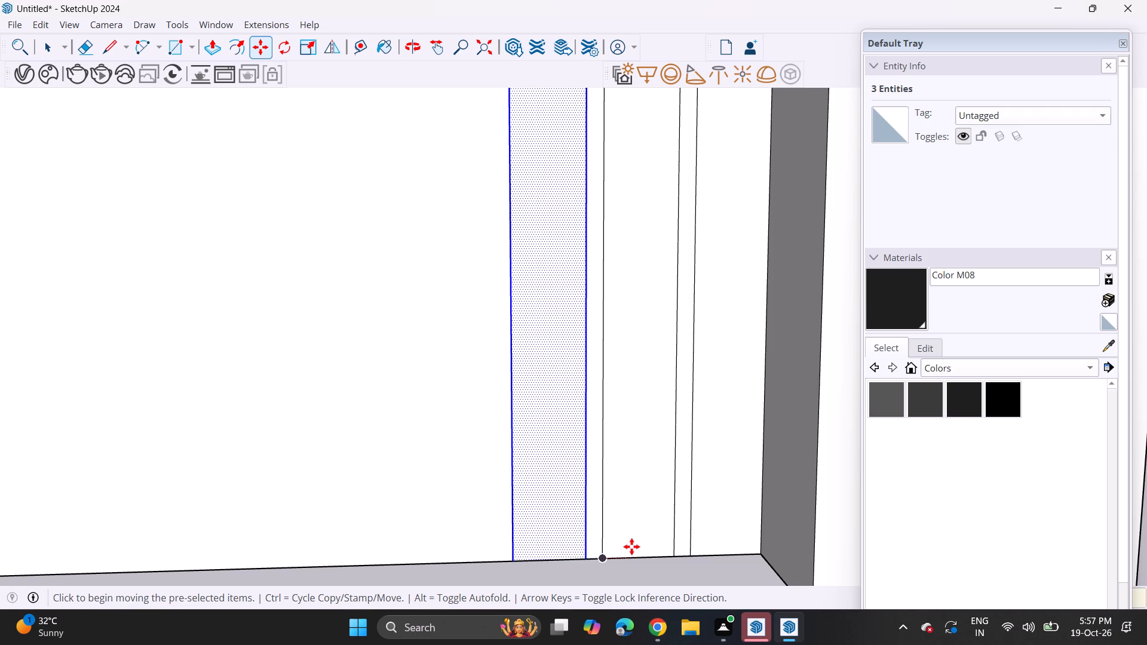
pyautogui.write('15')
pyautogui.press('Return')
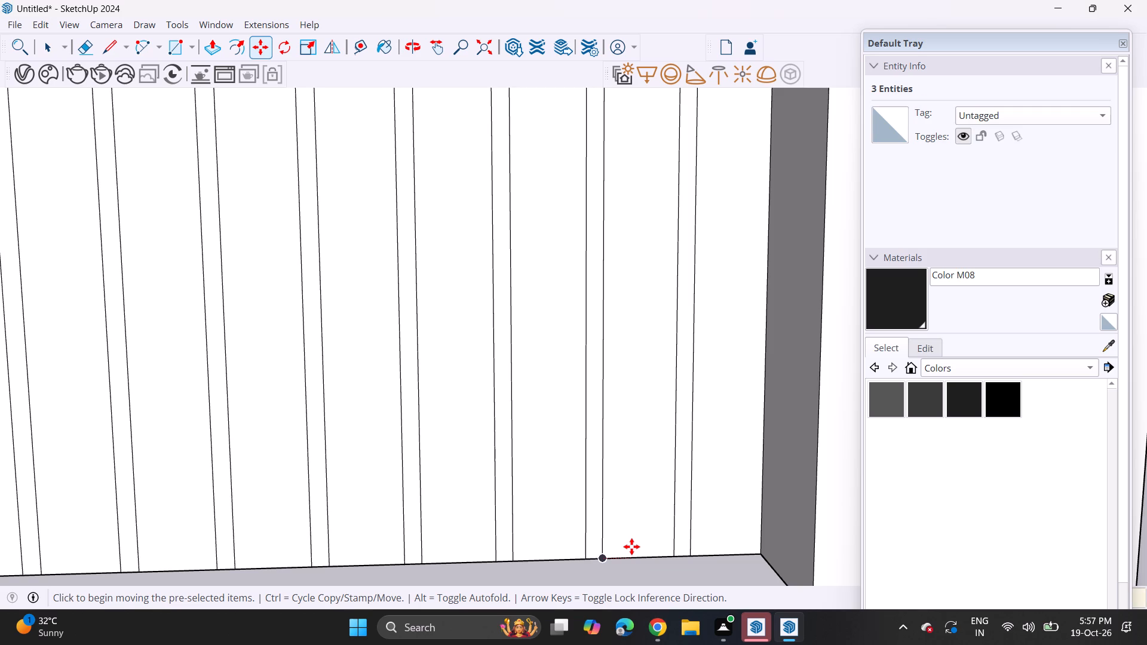
# Copy the last strip of the row one spacing further toward the rounded-panel end of the wall.
pyautogui.scroll(-20, 433, 325)
pyautogui.scroll(-1, 433, 325)
pyautogui.moveTo(185, 405); pyautogui.dragTo(321, 415, button='middle')
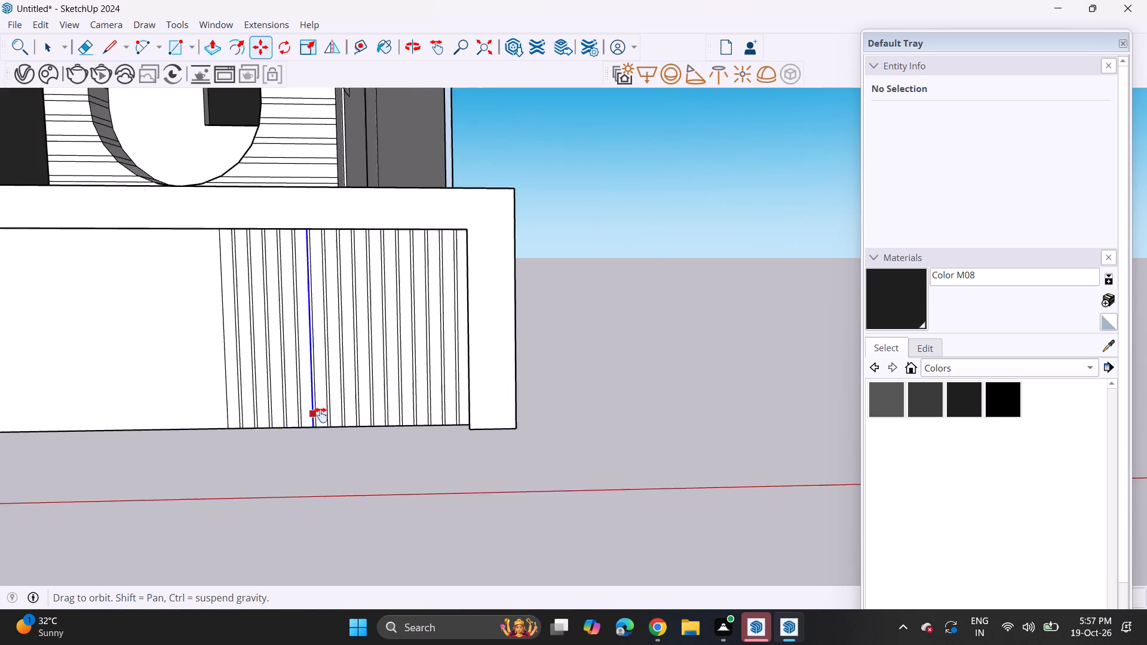
pyautogui.moveTo(321, 415); pyautogui.dragTo(597, 380, button='middle')
pyautogui.keyDown('shift'); pyautogui.scroll(1, 596, 380); pyautogui.keyUp('shift')
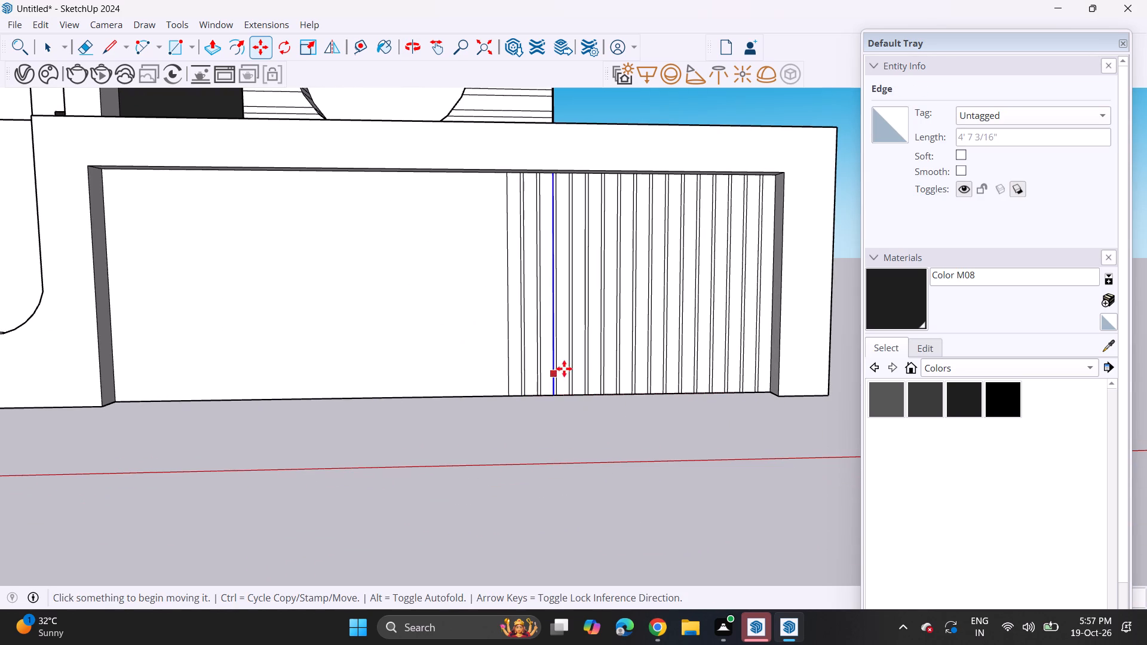
pyautogui.press('space')
pyautogui.scroll(12, 515, 371)
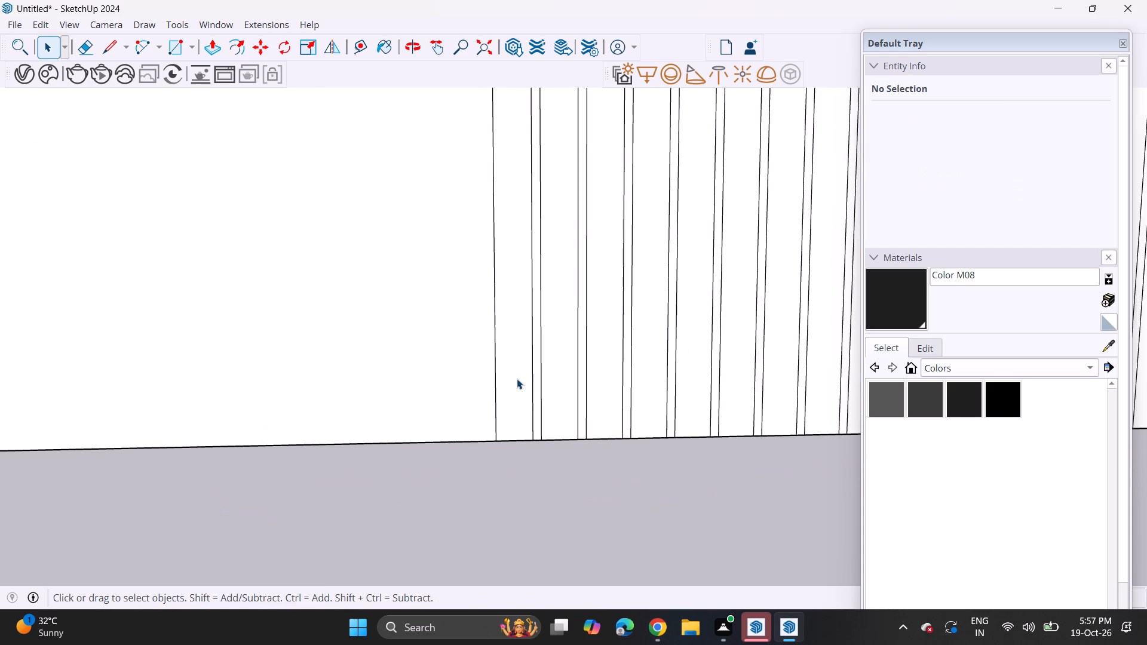
pyautogui.scroll(4, 517, 379)
pyautogui.click(520, 441)
pyautogui.click(533, 449)
pyautogui.click(533, 449)
pyautogui.scroll(4, 576, 496)
pyautogui.press('m')
pyautogui.click(550, 491)
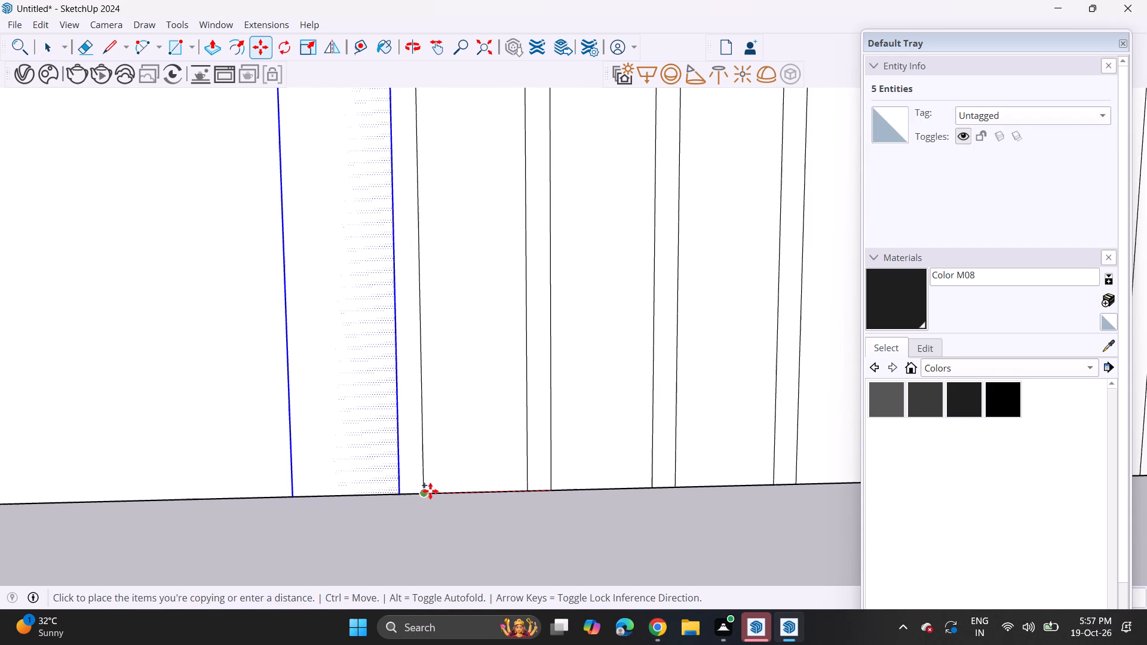
pyautogui.click(425, 494)
# Extend the row with three more strip copies at the same spacing along the recess's bottom edge.
pyautogui.click(425, 493)
pyautogui.keyDown('shift'); pyautogui.moveTo(287, 491); pyautogui.dragTo(590, 476, button='middle'); pyautogui.keyUp('shift')
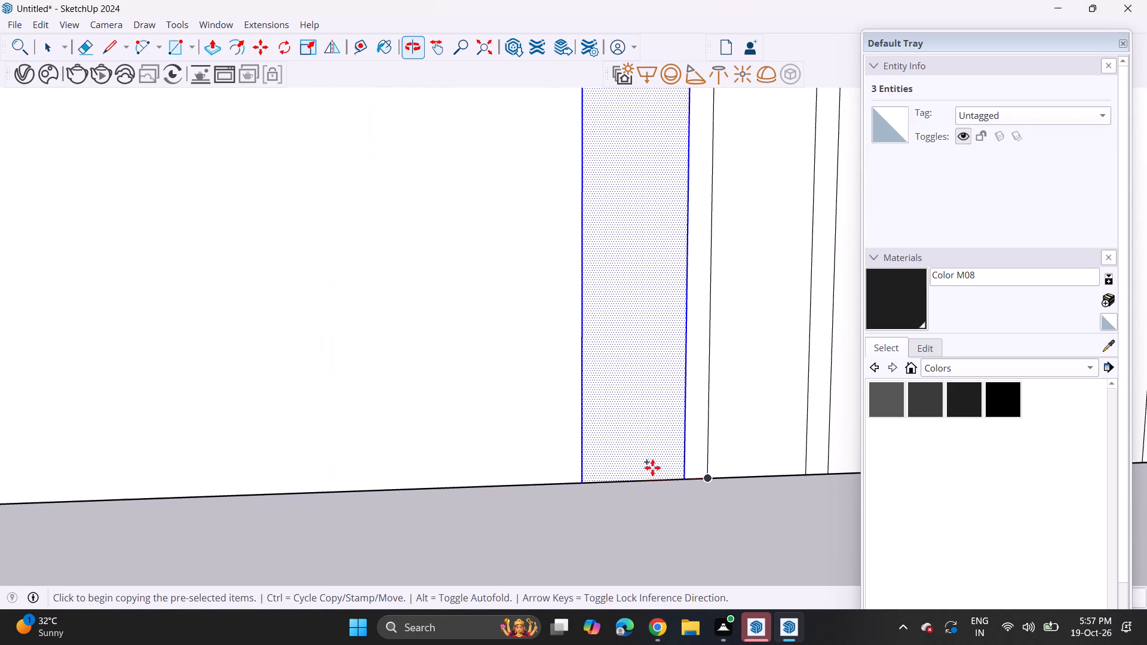
pyautogui.click(713, 482)
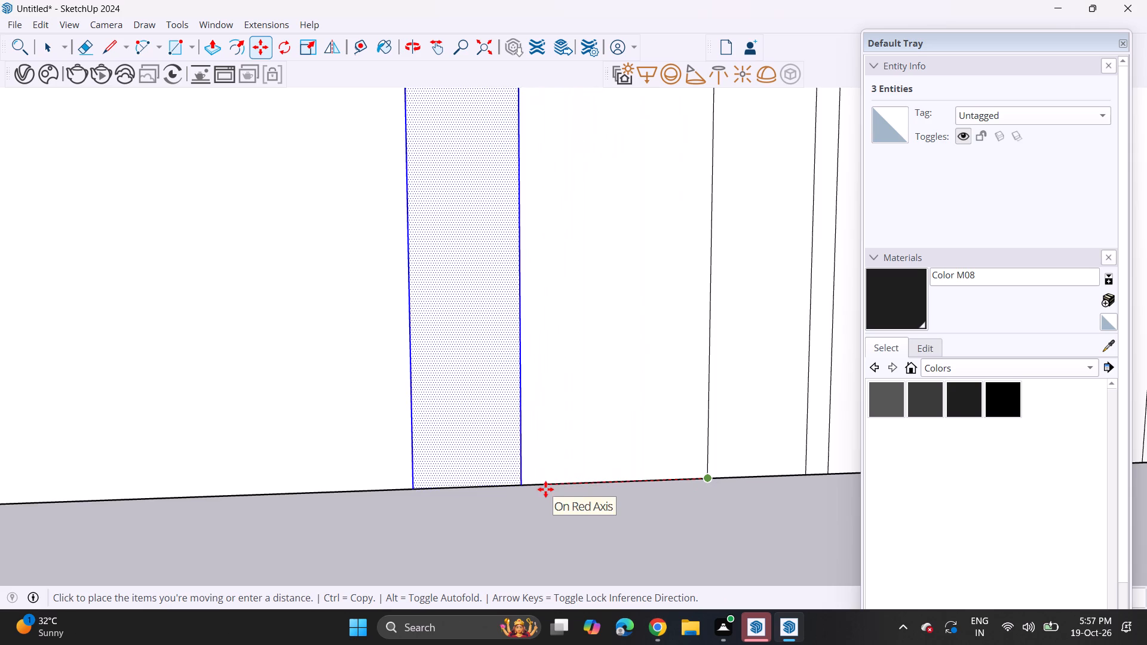
pyautogui.press('Escape')
pyautogui.click(709, 480)
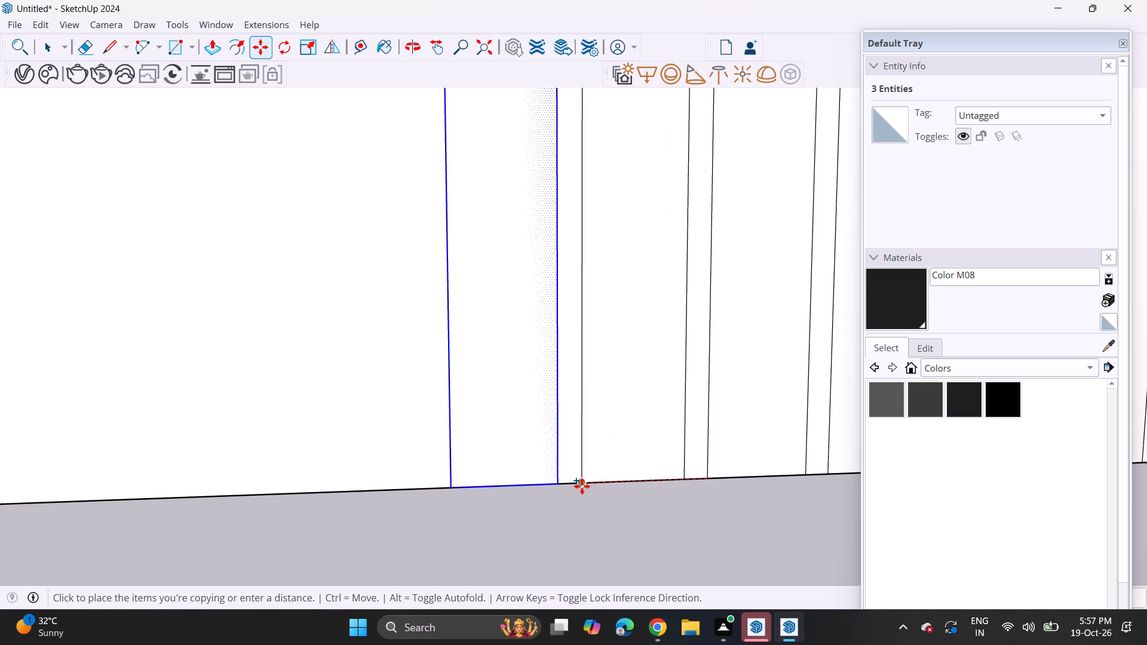
pyautogui.click(578, 486)
pyautogui.click(587, 483)
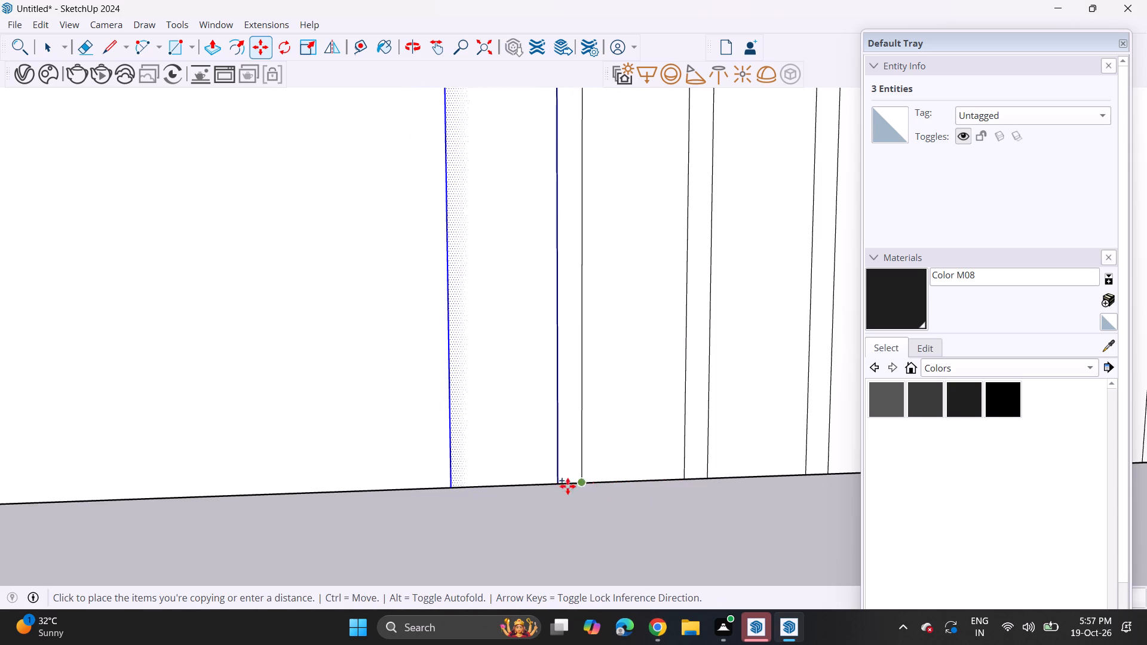
pyautogui.click(448, 486)
pyautogui.click(451, 489)
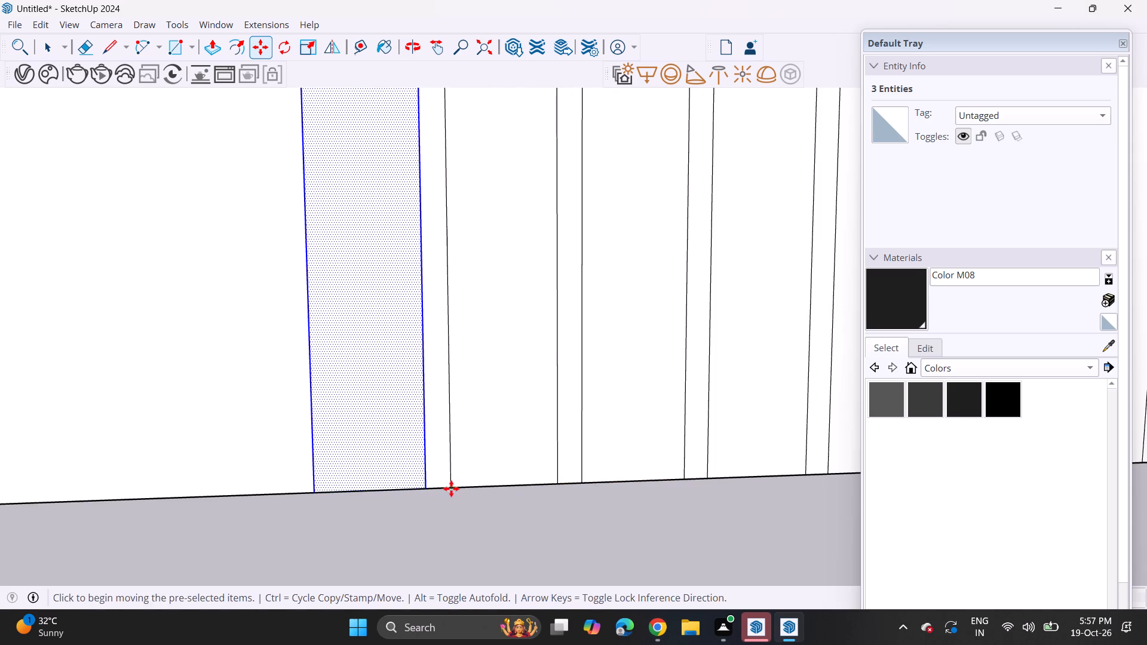
pyautogui.keyDown('shift'); pyautogui.moveTo(275, 483); pyautogui.dragTo(546, 499, button='middle'); pyautogui.keyUp('shift')
pyautogui.click(582, 509)
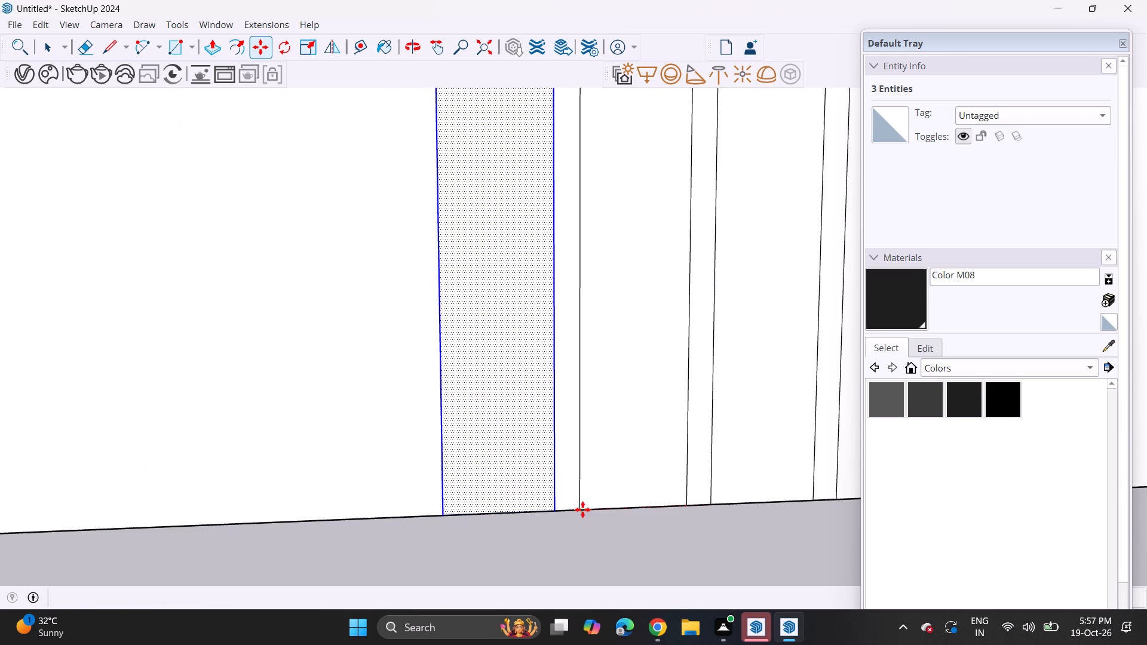
pyautogui.click(578, 509)
pyautogui.click(442, 516)
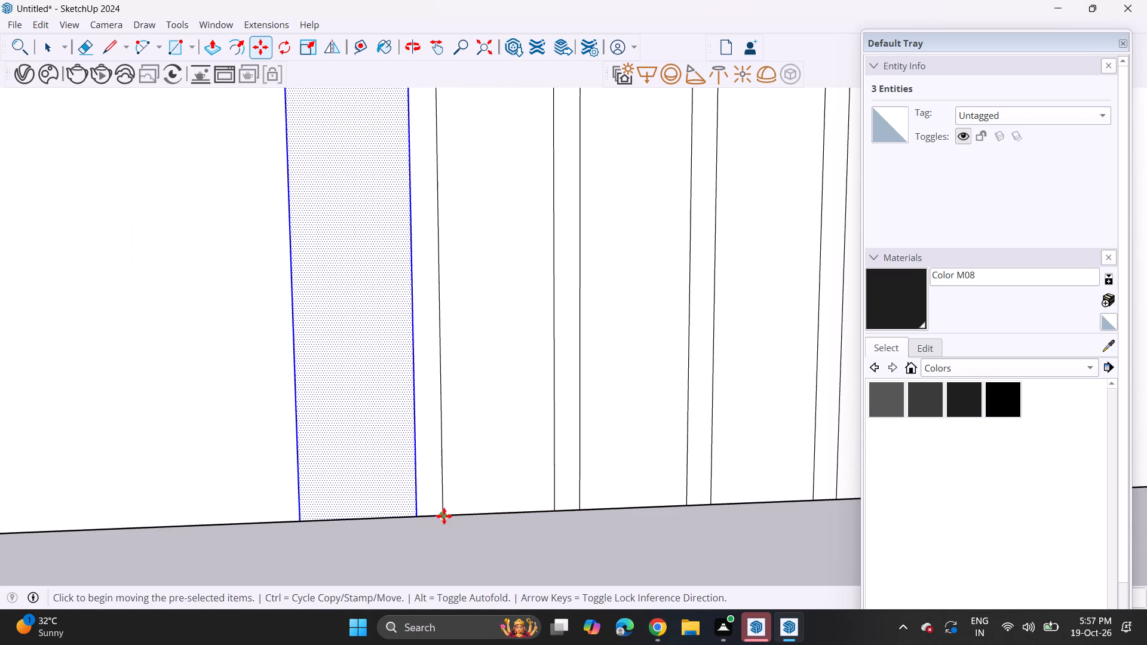
# Place two further strip copies in the recess, keeping the same narrow gap between them.
pyautogui.click(444, 516)
pyautogui.keyDown('shift'); pyautogui.moveTo(397, 523); pyautogui.dragTo(643, 508, button='middle'); pyautogui.keyUp('shift')
pyautogui.doubleClick(545, 505)
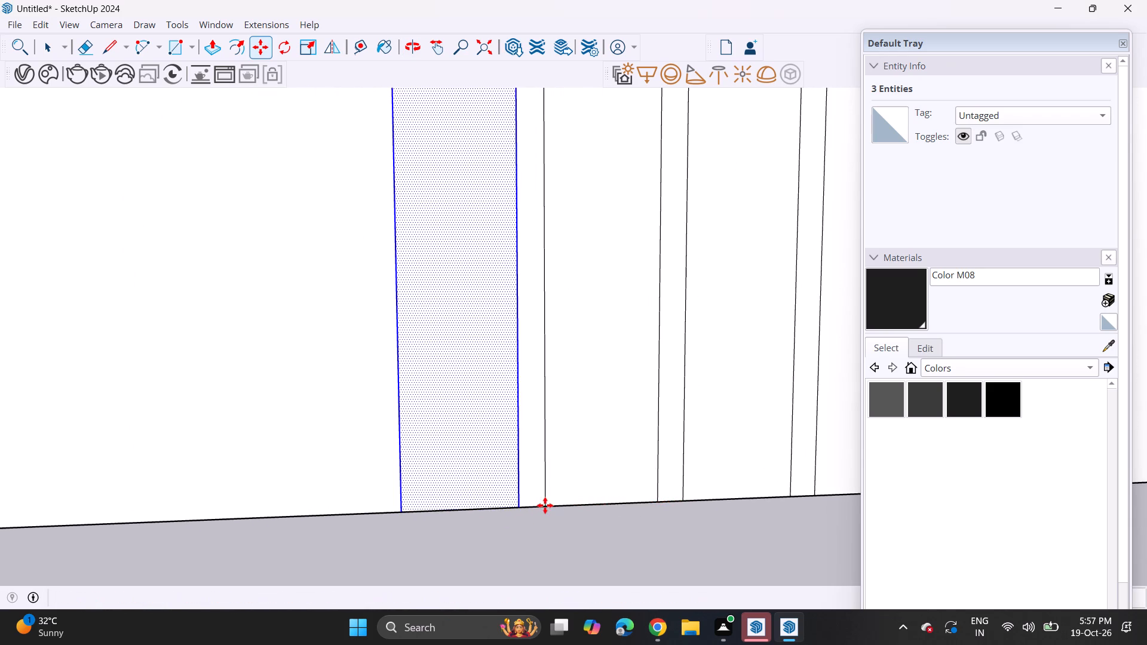
pyautogui.click(540, 506)
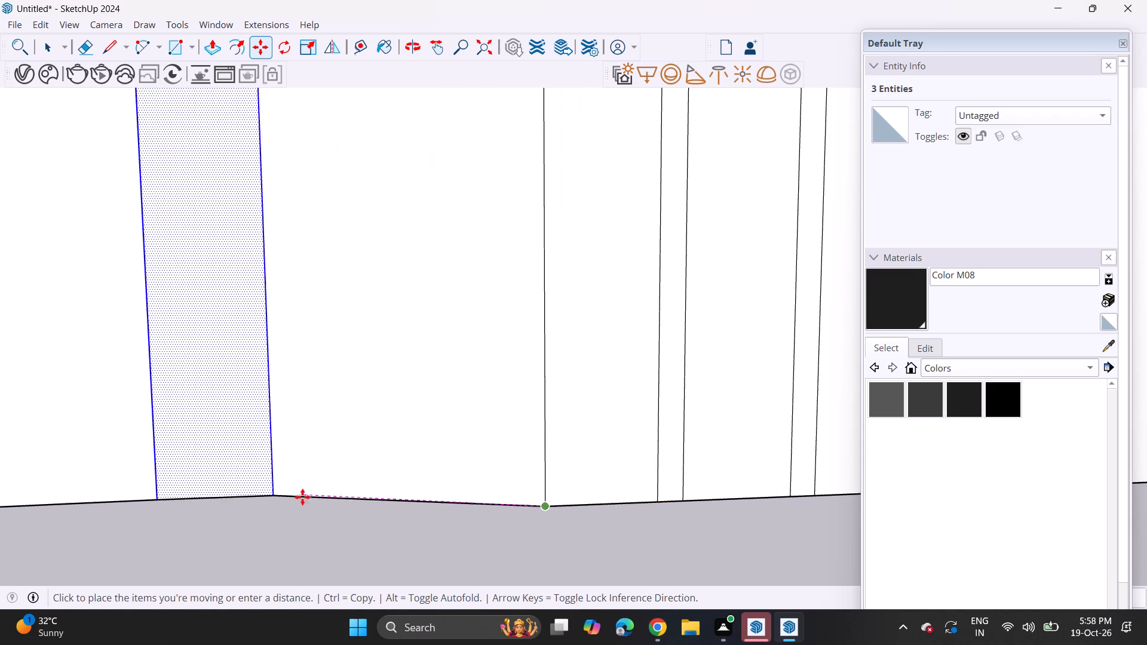
pyautogui.press('Escape')
pyautogui.click(547, 504)
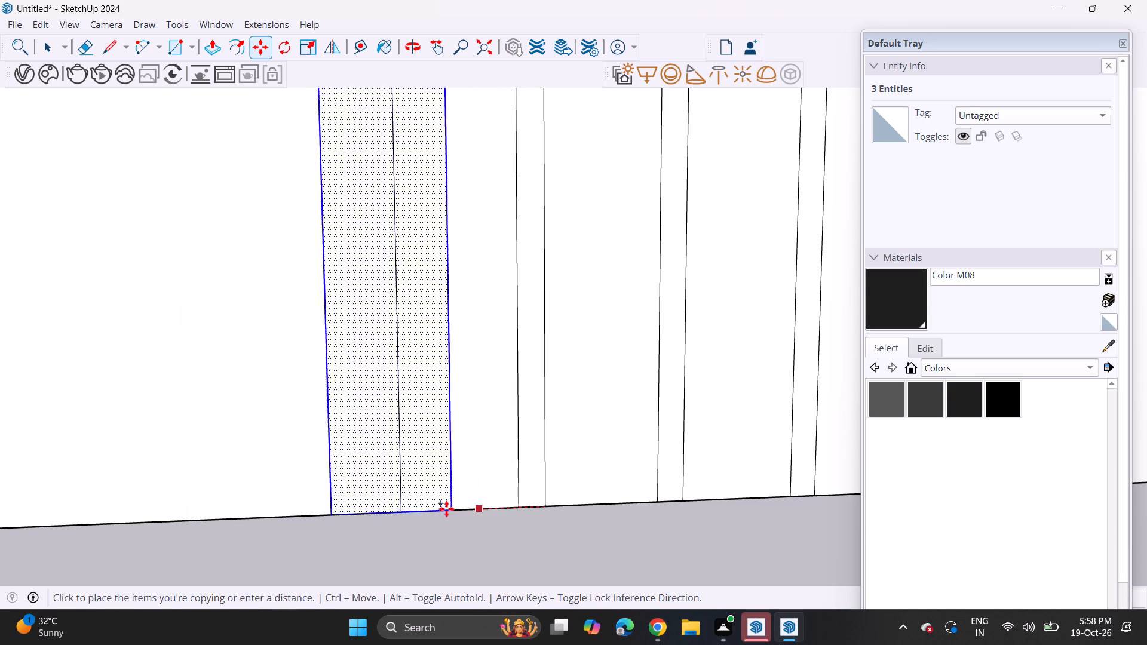
pyautogui.click(401, 511)
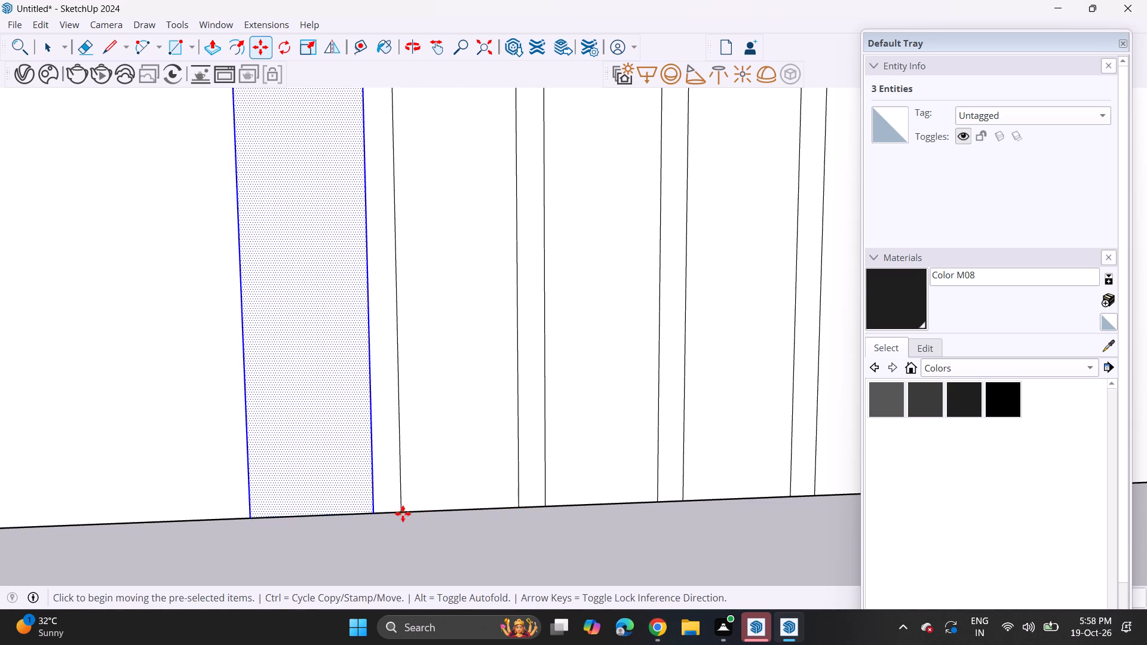
pyautogui.click(403, 514)
pyautogui.moveTo(329, 508); pyautogui.dragTo(513, 503, button='middle')
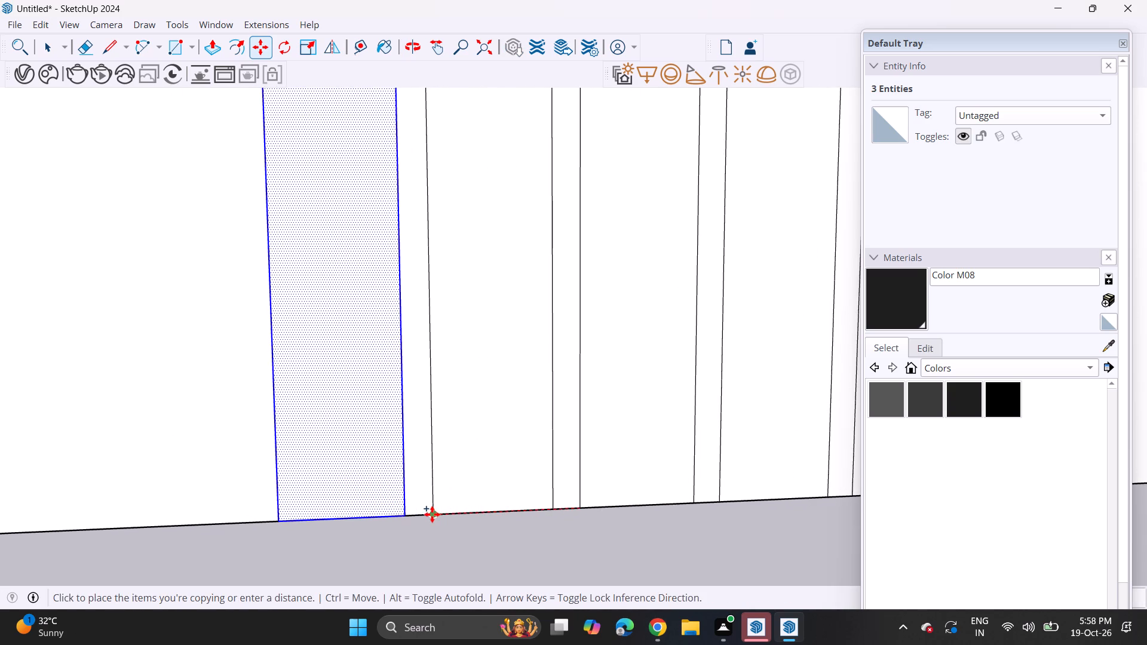
pyautogui.click(432, 514)
# Extend the strip row with six more copies at the same spacing along the recess's bottom edge, toward the rounded-panel end.
pyautogui.click(432, 513)
pyautogui.moveTo(415, 477); pyautogui.dragTo(523, 511, button='middle')
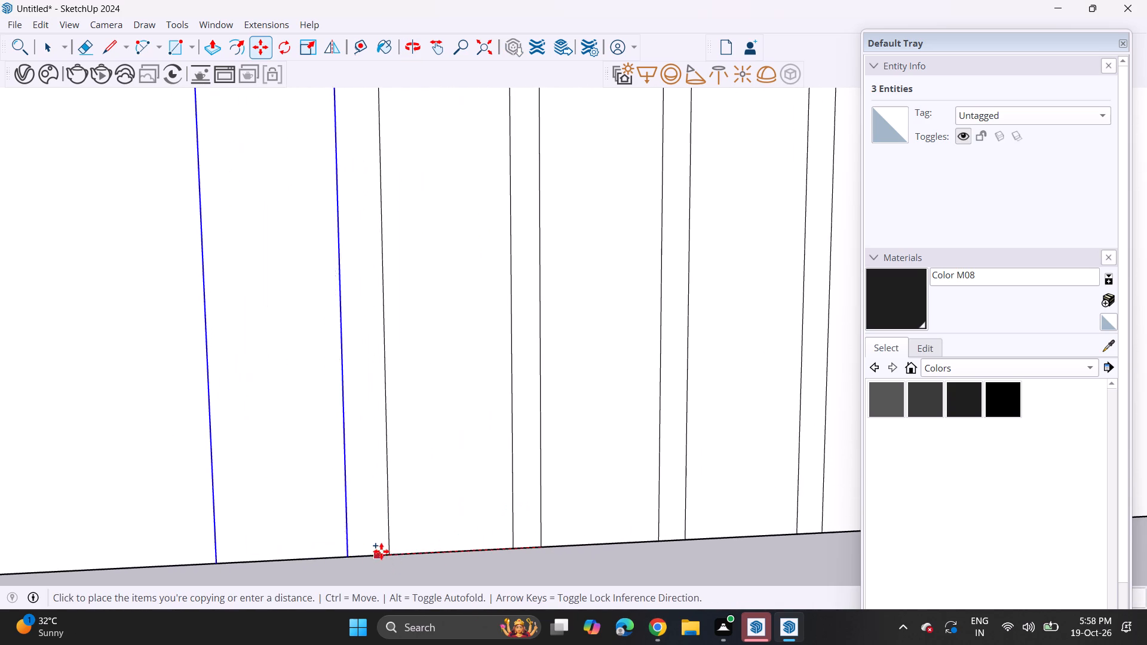
pyautogui.click(385, 552)
pyautogui.click(394, 551)
pyautogui.moveTo(376, 512); pyautogui.dragTo(660, 464, button='middle')
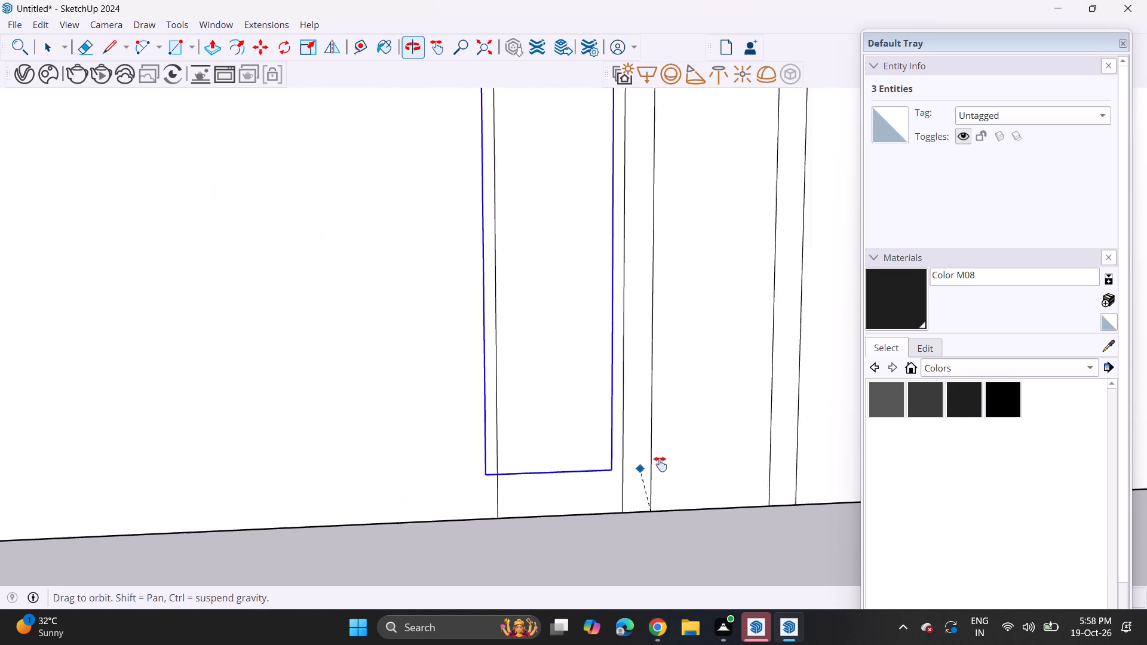
pyautogui.moveTo(660, 464); pyautogui.dragTo(665, 463, button='middle')
pyautogui.click(514, 512)
pyautogui.click(515, 514)
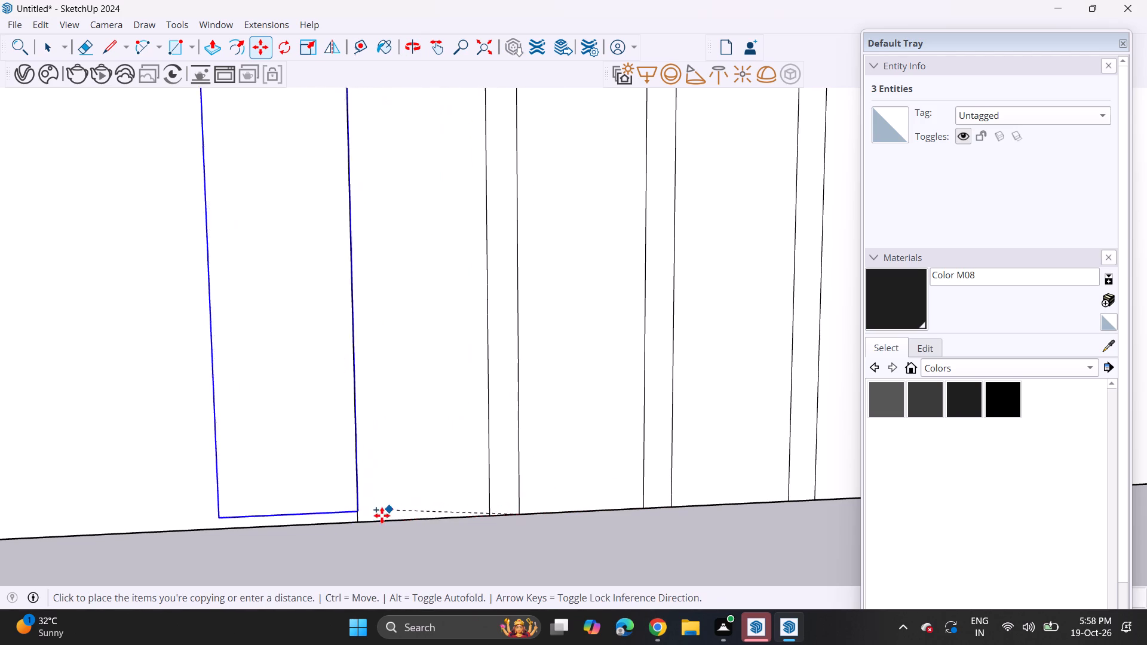
pyautogui.click(362, 523)
pyautogui.scroll(-5, 371, 506)
pyautogui.keyDown('shift'); pyautogui.moveTo(373, 506); pyautogui.dragTo(682, 468, button='middle'); pyautogui.keyUp('shift')
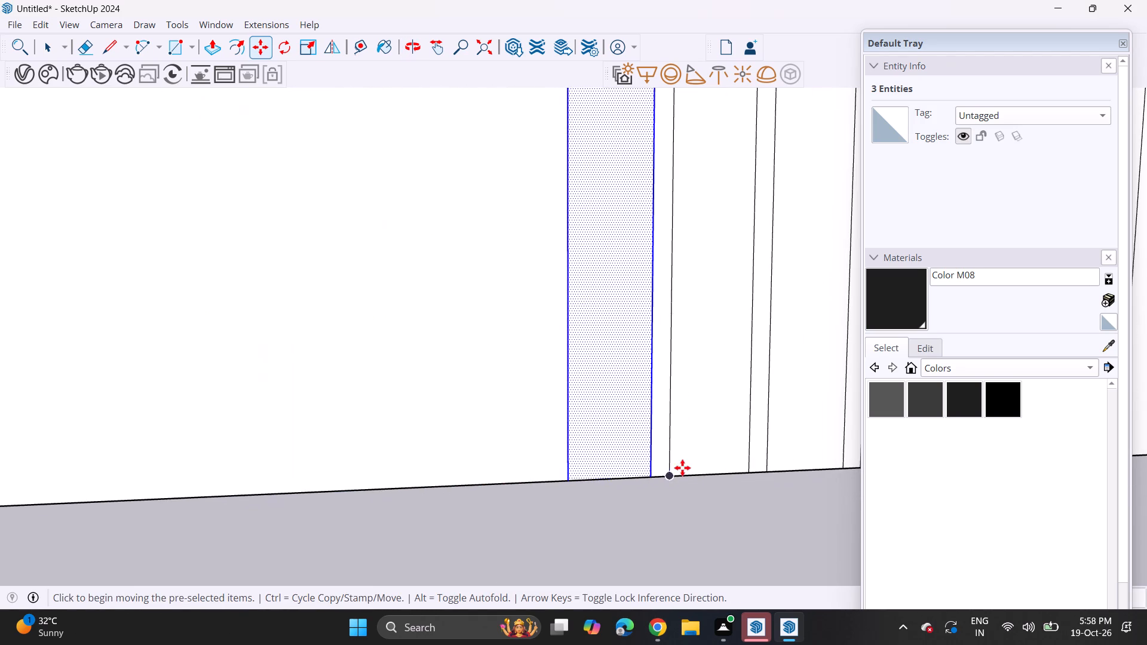
pyautogui.click(671, 478)
pyautogui.click(567, 483)
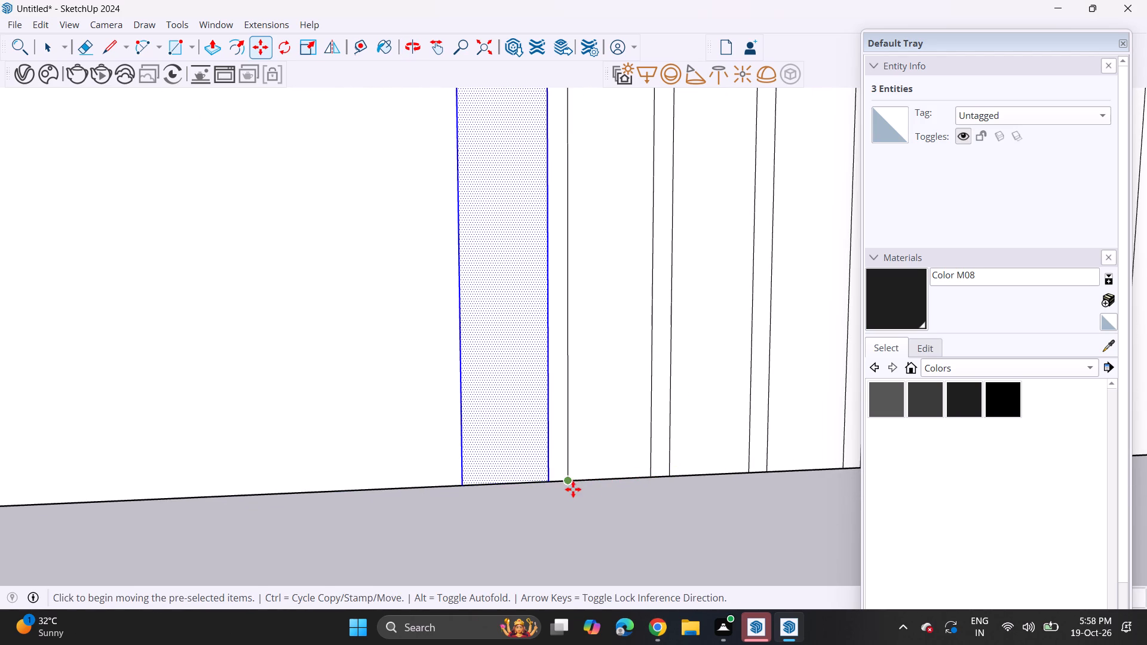
pyautogui.click(568, 482)
pyautogui.click(461, 484)
# Add four further strip copies at the same spacing, continuing the row toward the rounded-panel end.
pyautogui.scroll(-5, 464, 488)
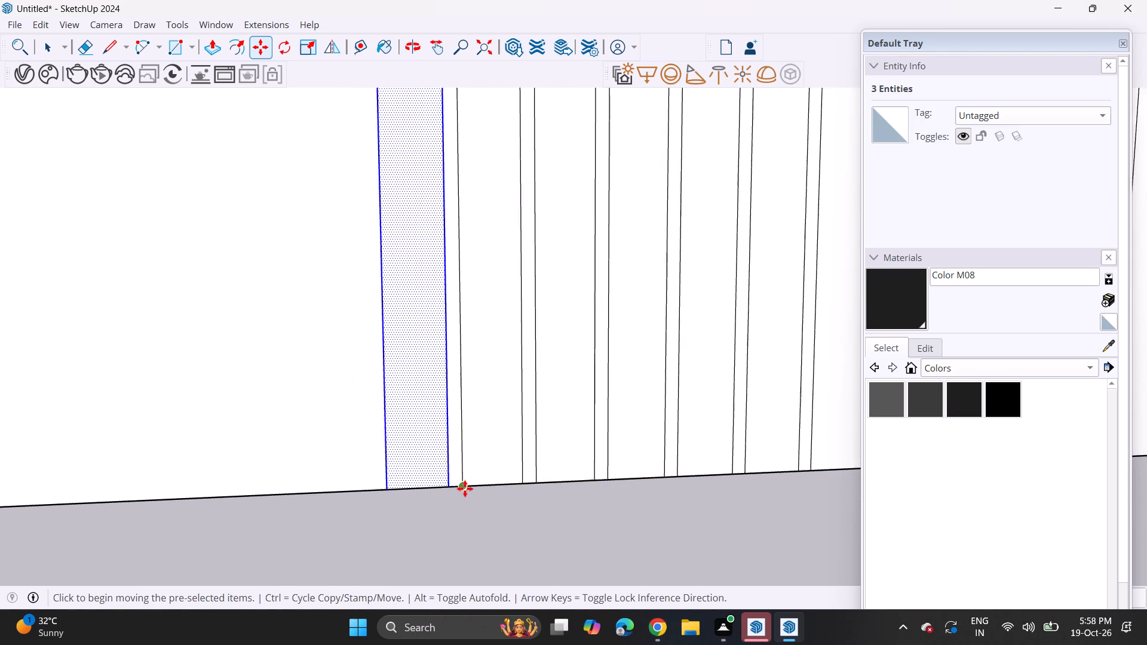
pyautogui.keyDown('shift'); pyautogui.moveTo(473, 490); pyautogui.dragTo(642, 494, button='middle'); pyautogui.keyUp('shift')
pyautogui.click(623, 494)
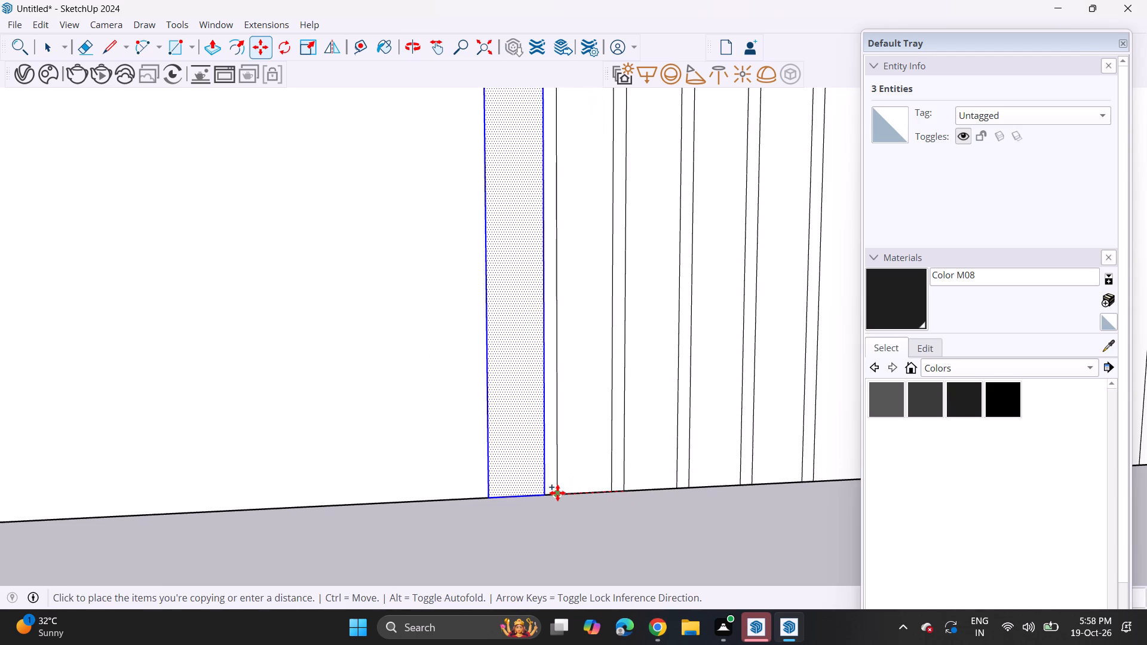
pyautogui.click(557, 493)
pyautogui.click(558, 496)
pyautogui.moveTo(564, 497); pyautogui.dragTo(669, 497, button='middle')
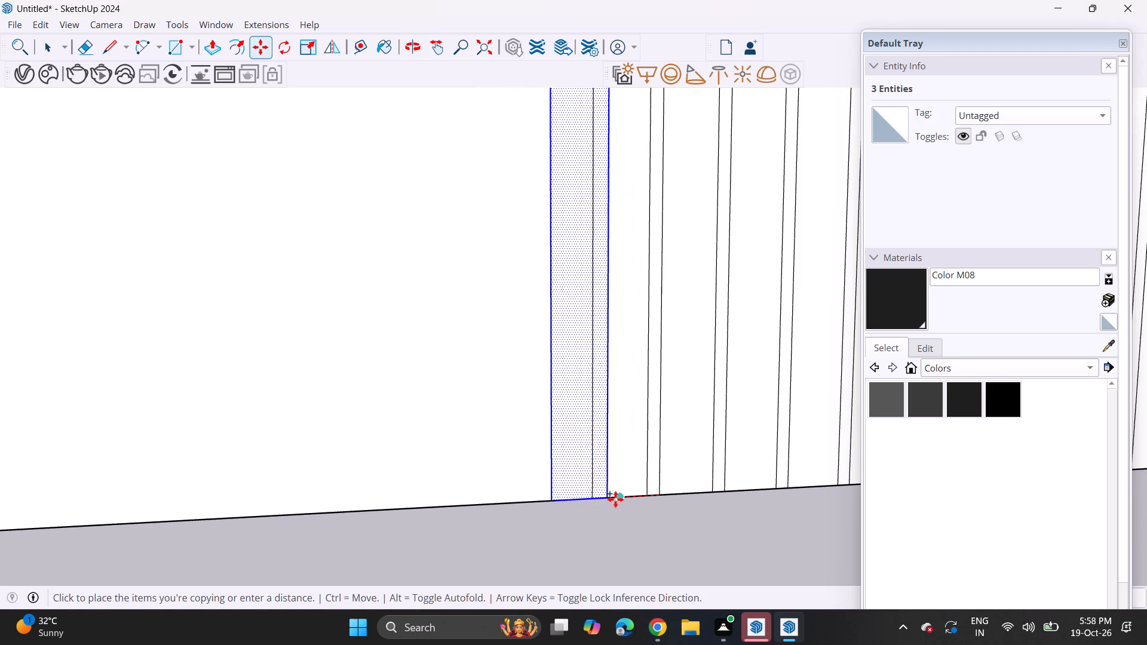
pyautogui.click(594, 502)
pyautogui.click(596, 499)
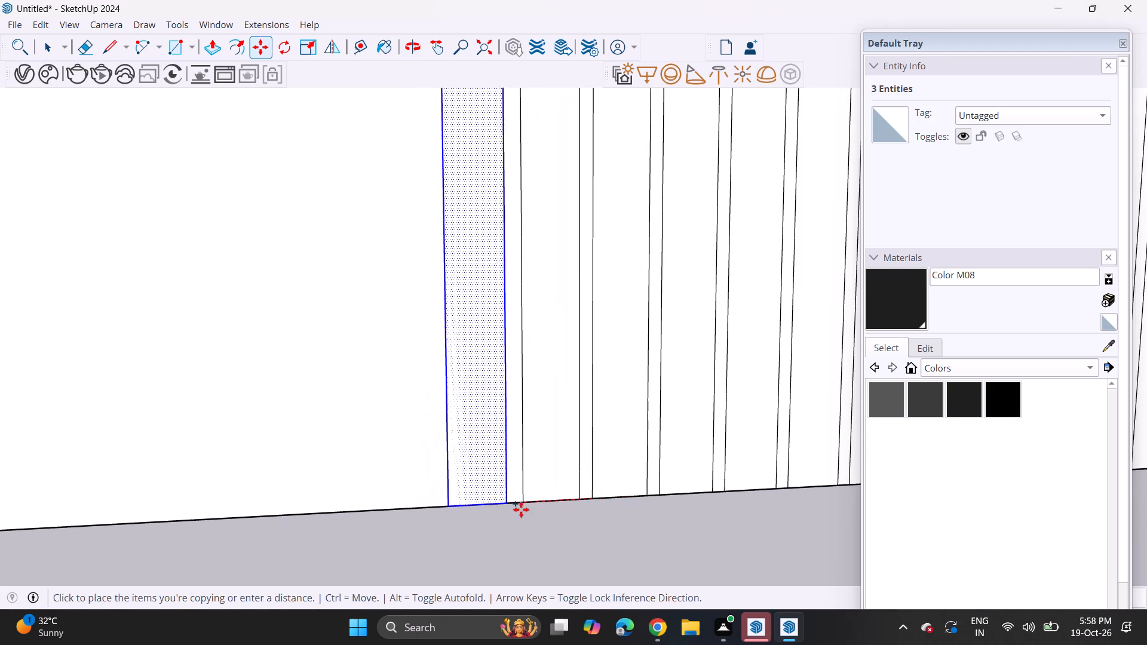
pyautogui.click(524, 503)
pyautogui.scroll(-4, 526, 495)
pyautogui.moveTo(525, 496); pyautogui.dragTo(652, 501, button='middle')
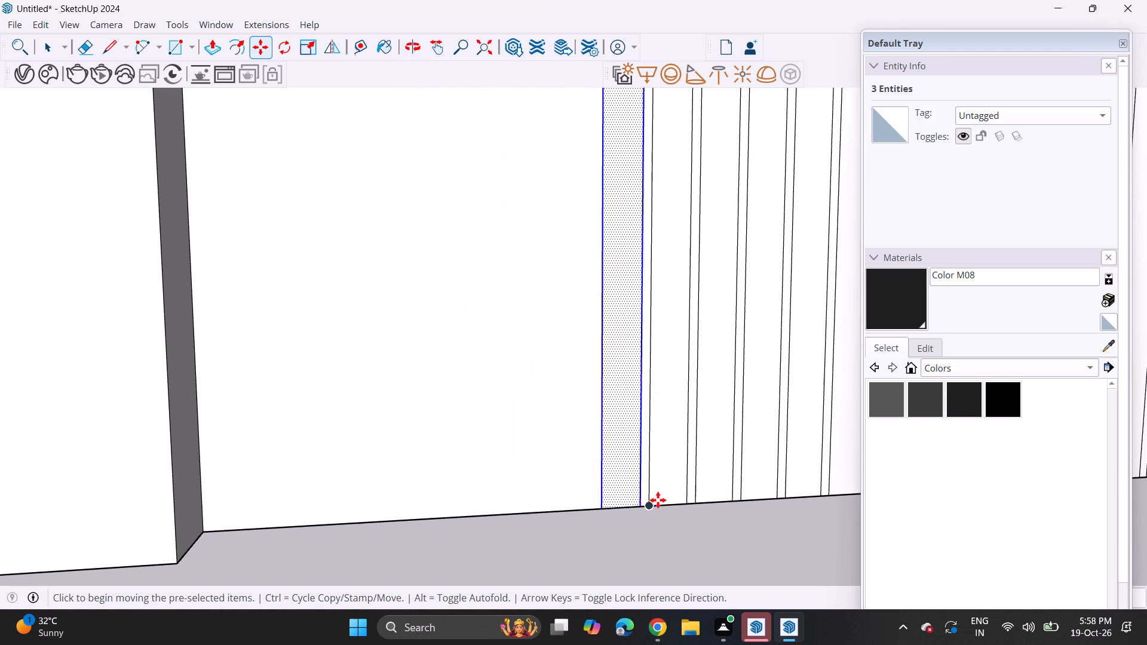
pyautogui.scroll(3, 655, 502)
pyautogui.click(653, 508)
pyautogui.doubleClick(579, 512)
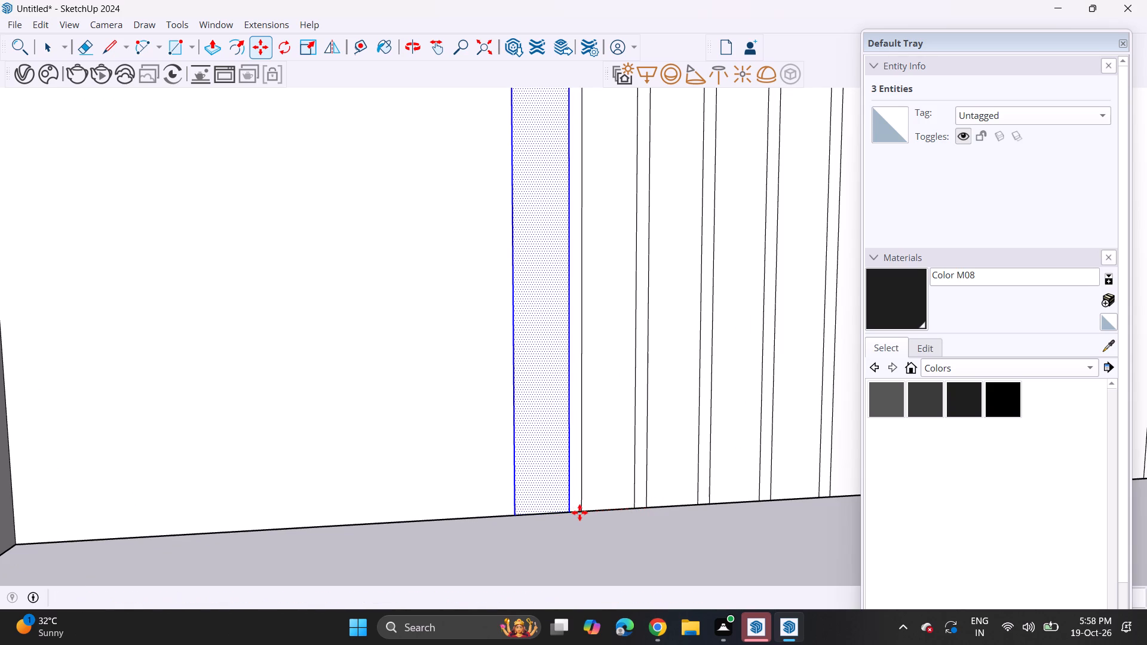
pyautogui.click(582, 512)
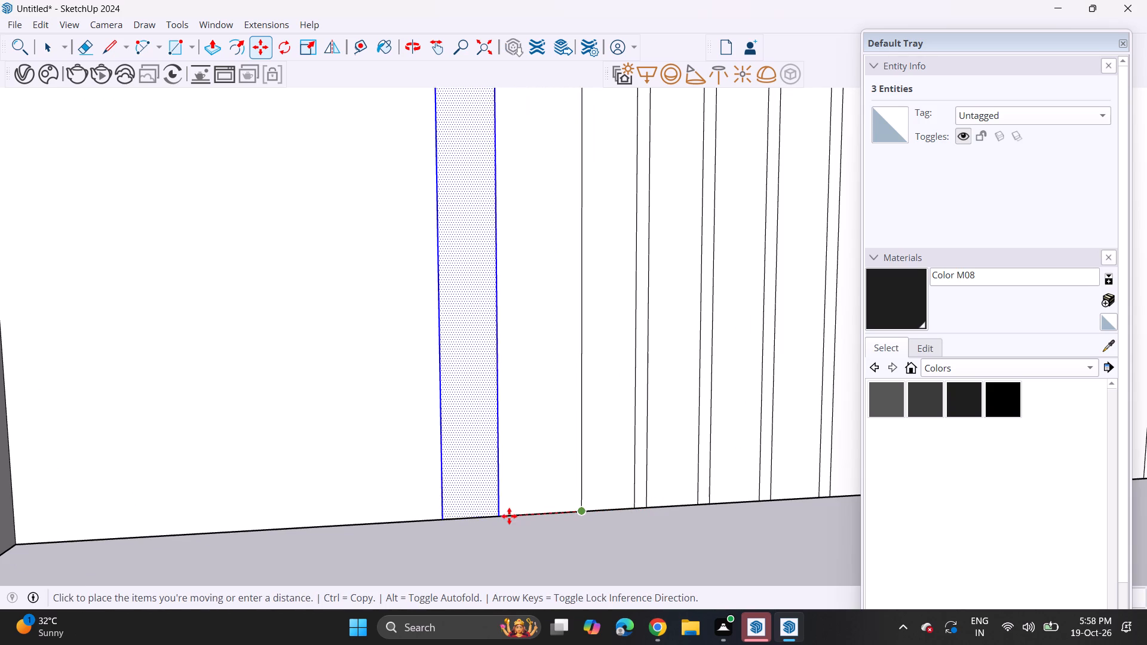
pyautogui.press('Escape')
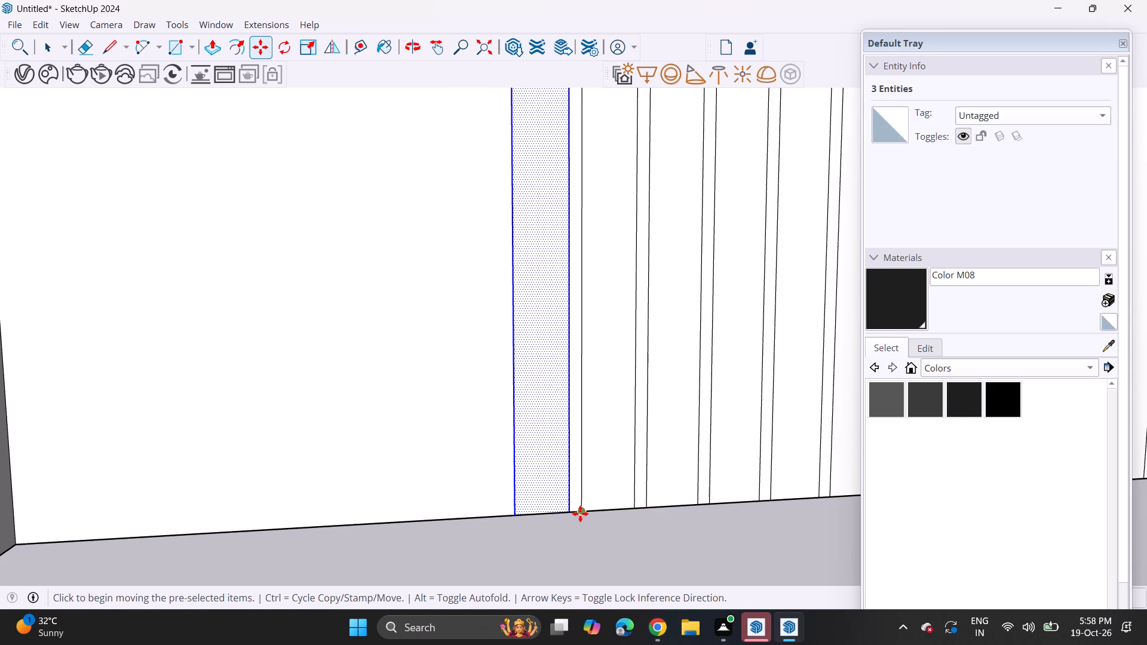
# Copy the last strip onward four more times with the same narrow gap, nearing the recess's side face.
pyautogui.click(580, 514)
pyautogui.click(517, 517)
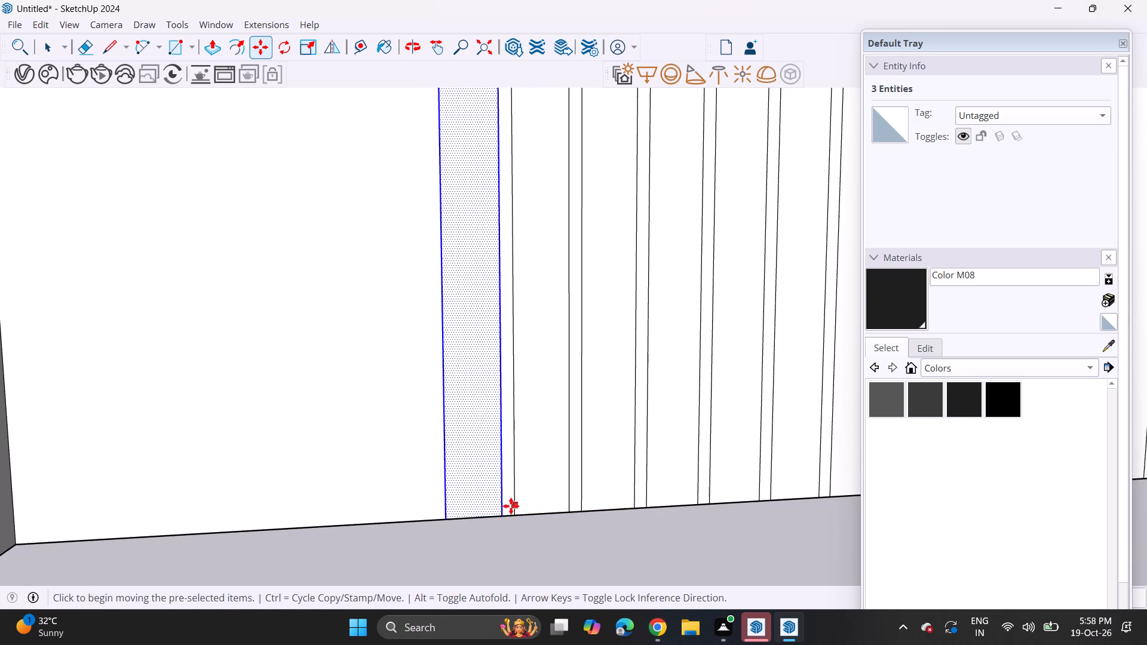
pyautogui.click(512, 514)
pyautogui.click(441, 520)
pyautogui.scroll(-5, 442, 520)
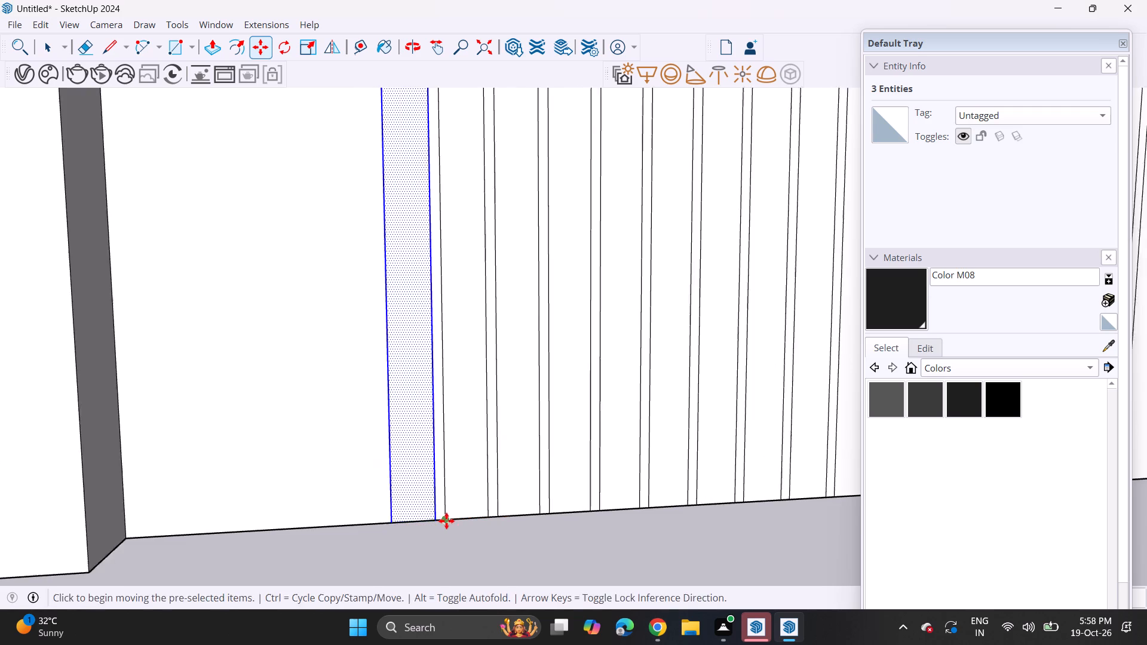
pyautogui.keyDown('shift'); pyautogui.moveTo(448, 520); pyautogui.dragTo(553, 514, button='middle'); pyautogui.keyUp('shift')
pyautogui.scroll(5, 556, 513)
pyautogui.click(538, 517)
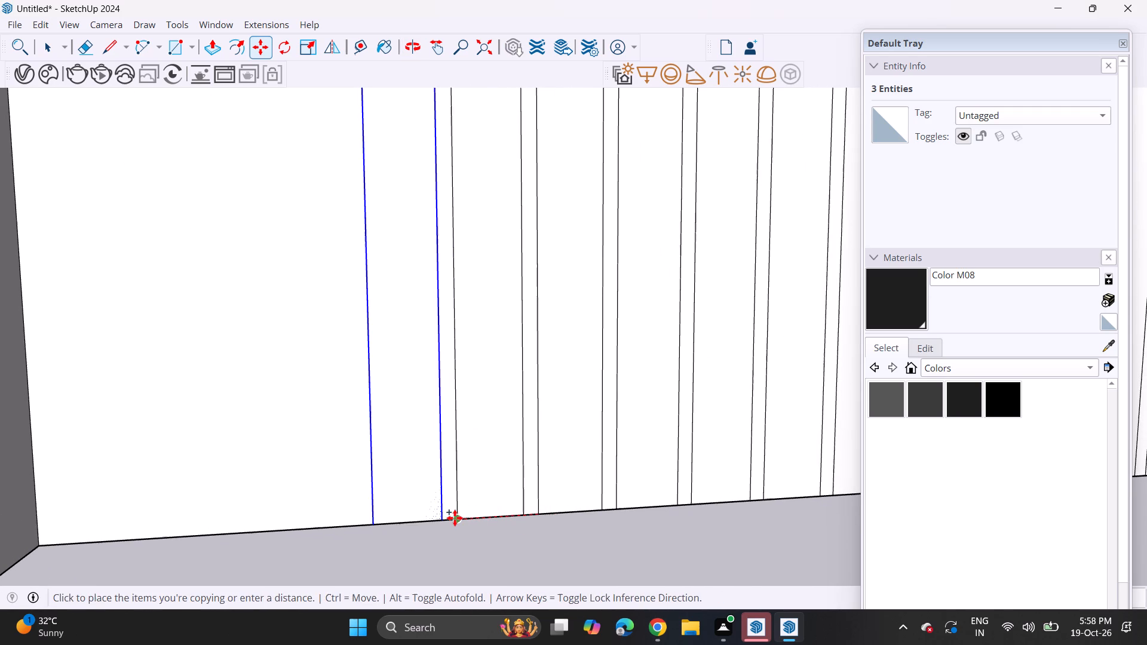
pyautogui.click(455, 518)
pyautogui.click(458, 518)
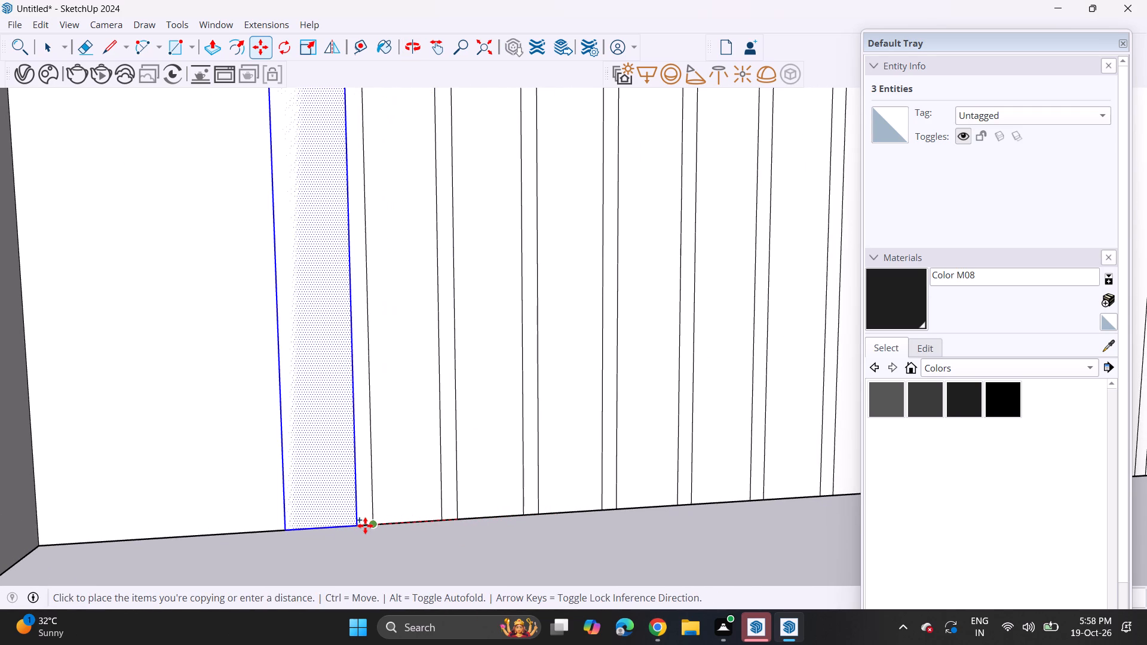
pyautogui.click(367, 525)
# Fill the rest of the recess with three strip copies at the same spacing, up to its side face by the rounded panel.
pyautogui.scroll(-4, 413, 512)
pyautogui.keyDown('shift'); pyautogui.moveTo(421, 507); pyautogui.dragTo(652, 492, button='middle'); pyautogui.keyUp('shift')
pyautogui.moveTo(643, 498); pyautogui.dragTo(565, 520, button='middle')
pyautogui.scroll(4, 603, 505)
pyautogui.click(612, 514)
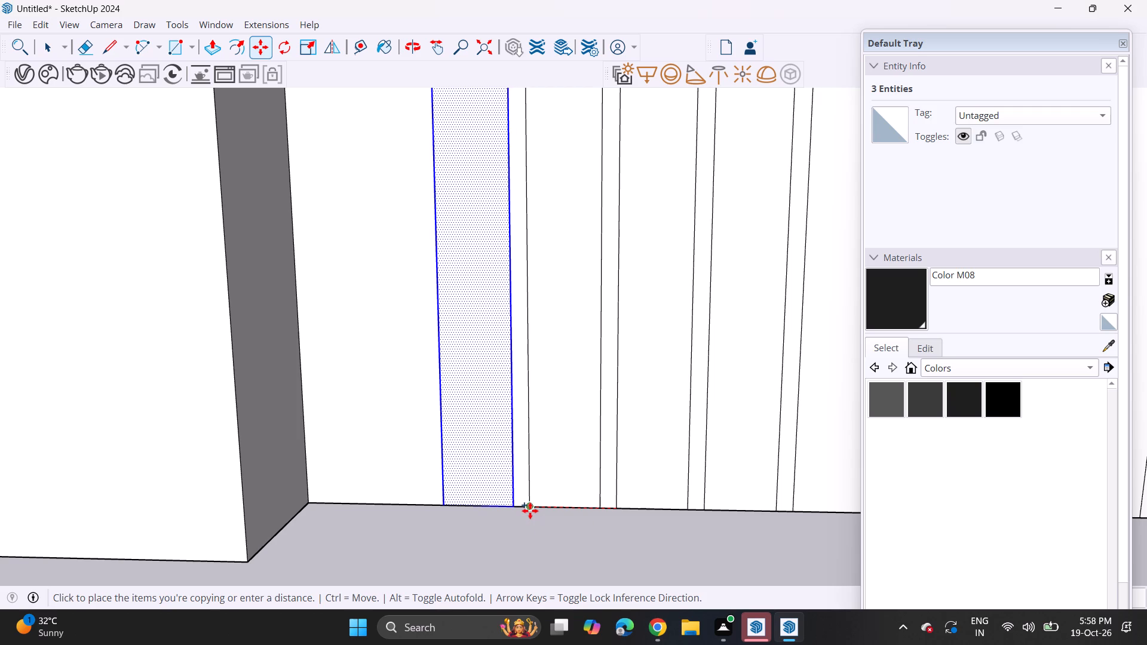
pyautogui.click(530, 511)
pyautogui.click(536, 505)
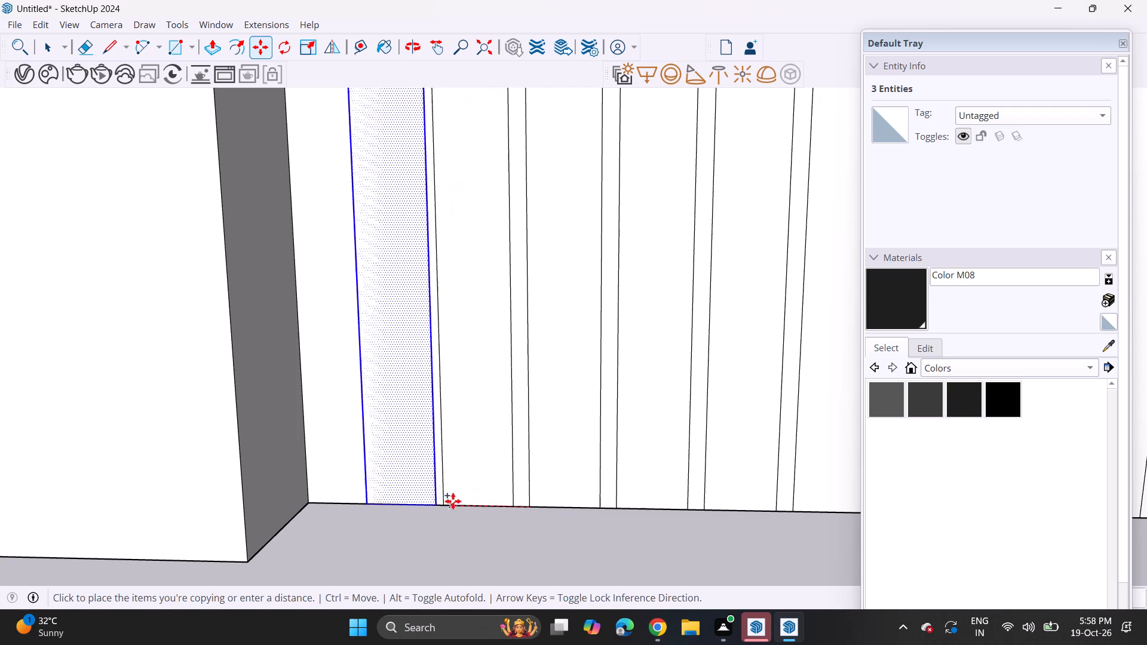
pyautogui.click(441, 504)
pyautogui.click(445, 511)
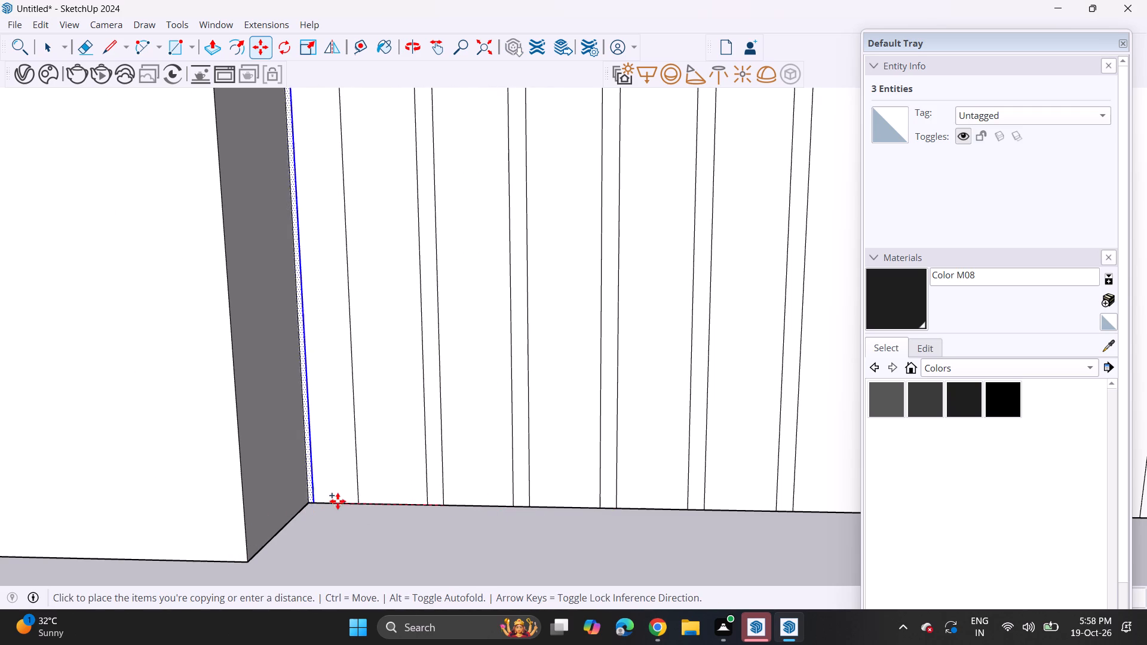
pyautogui.click(354, 502)
pyautogui.scroll(-7, 542, 363)
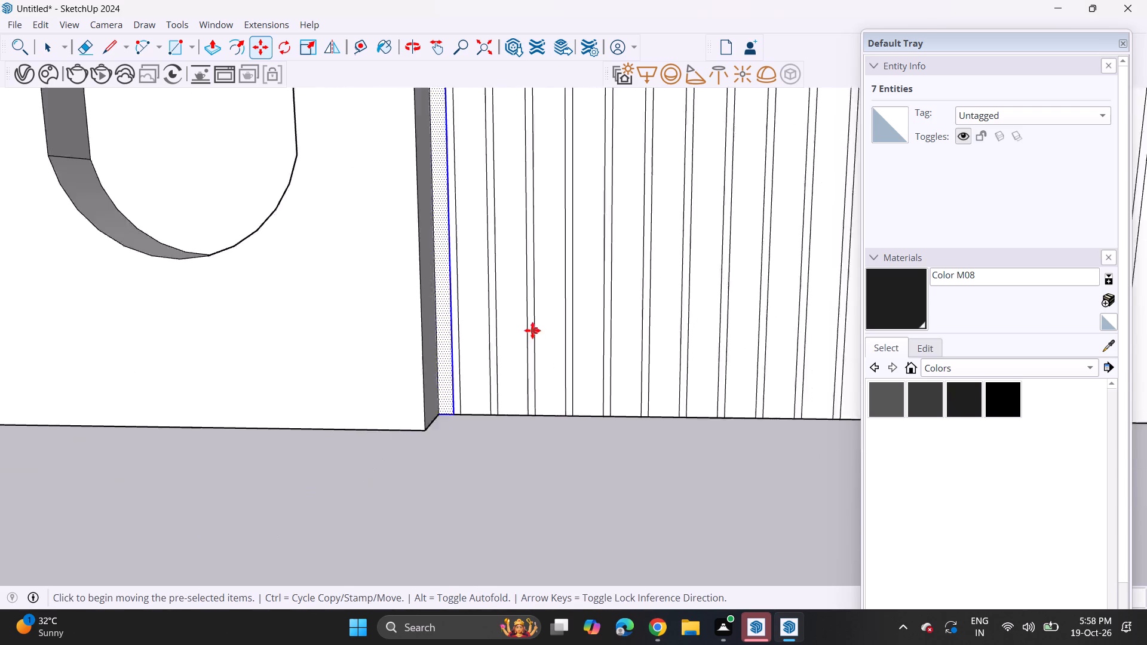
# Push/Pull the first strip outward from the recess's back face at the end farthest from the rounded panel.
pyautogui.scroll(-20, 532, 330)
pyautogui.keyDown('shift'); pyautogui.moveTo(636, 284); pyautogui.dragTo(375, 351, button='middle'); pyautogui.keyUp('shift')
pyautogui.moveTo(438, 364); pyautogui.dragTo(354, 444, button='middle')
pyautogui.scroll(1, 351, 446)
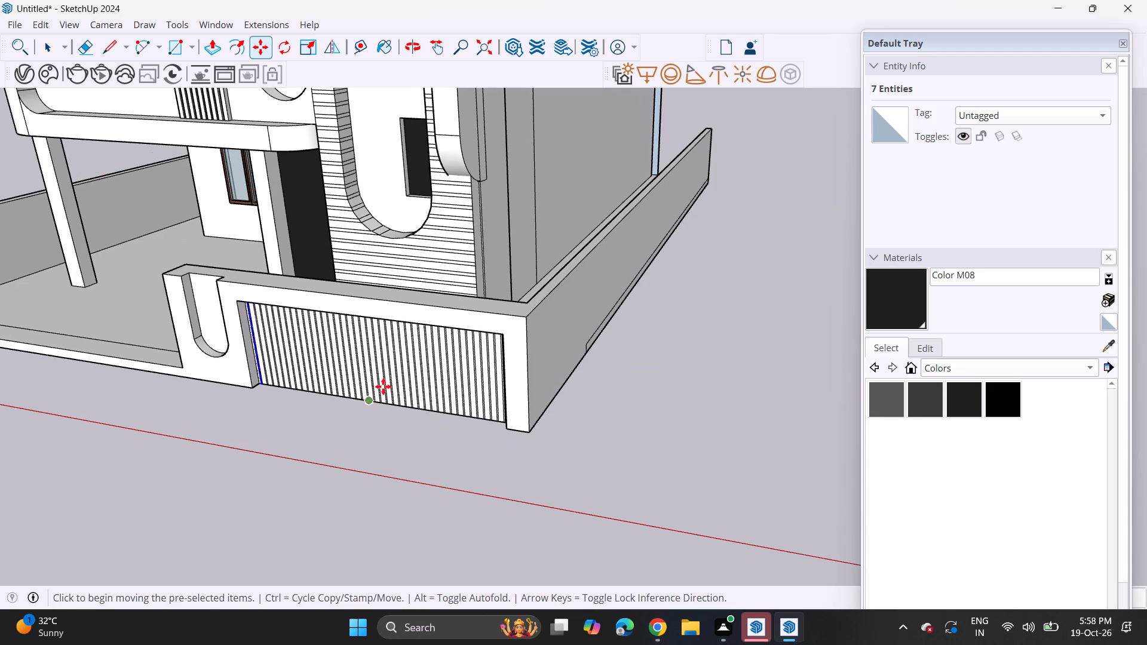
pyautogui.press('space')
pyautogui.scroll(5, 413, 383)
pyautogui.press('p')
pyautogui.scroll(3, 450, 389)
pyautogui.scroll(7, 584, 390)
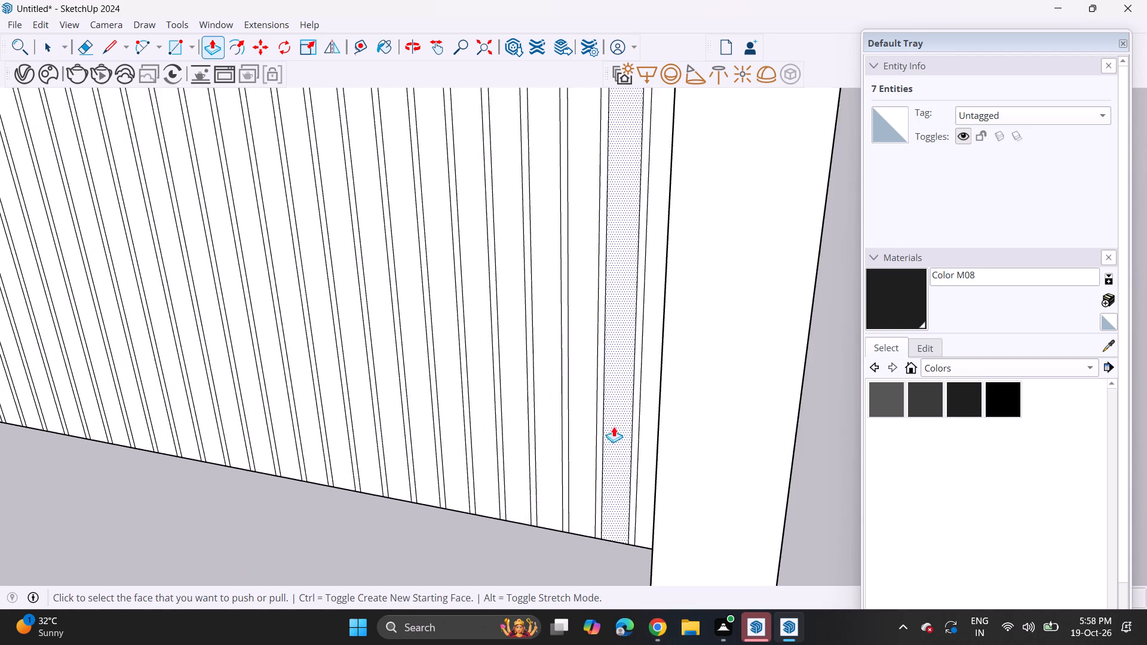
pyautogui.moveTo(614, 453); pyautogui.dragTo(621, 503, button='middle')
pyautogui.click(648, 530)
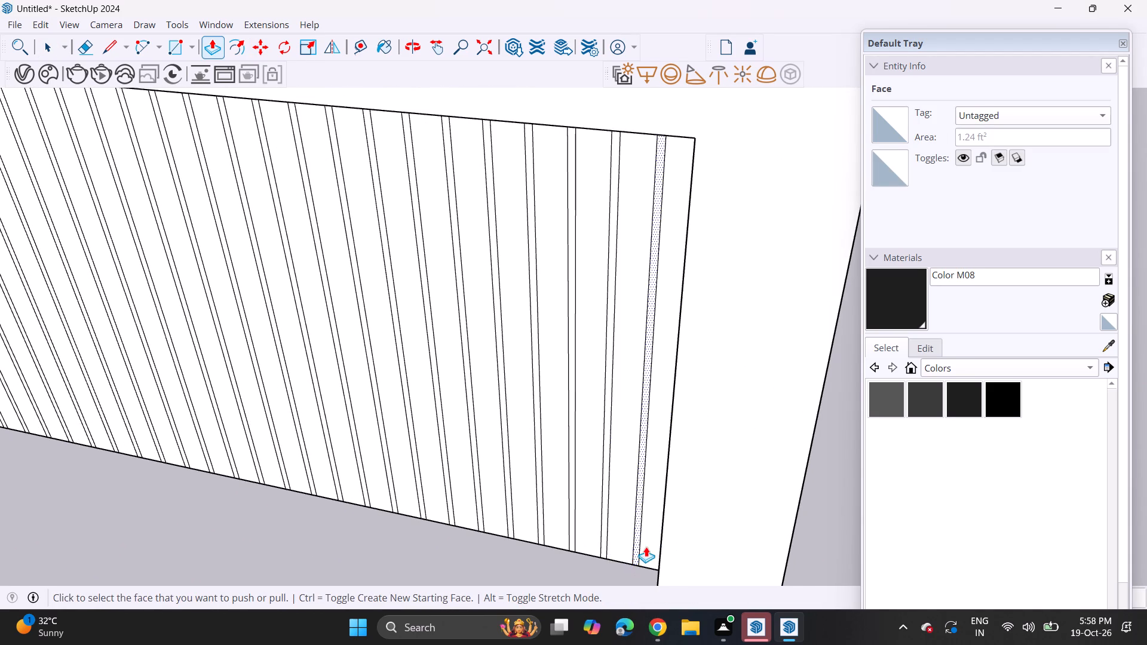
pyautogui.click(647, 552)
pyautogui.click(642, 564)
pyautogui.moveTo(646, 543); pyautogui.dragTo(768, 539, button='middle')
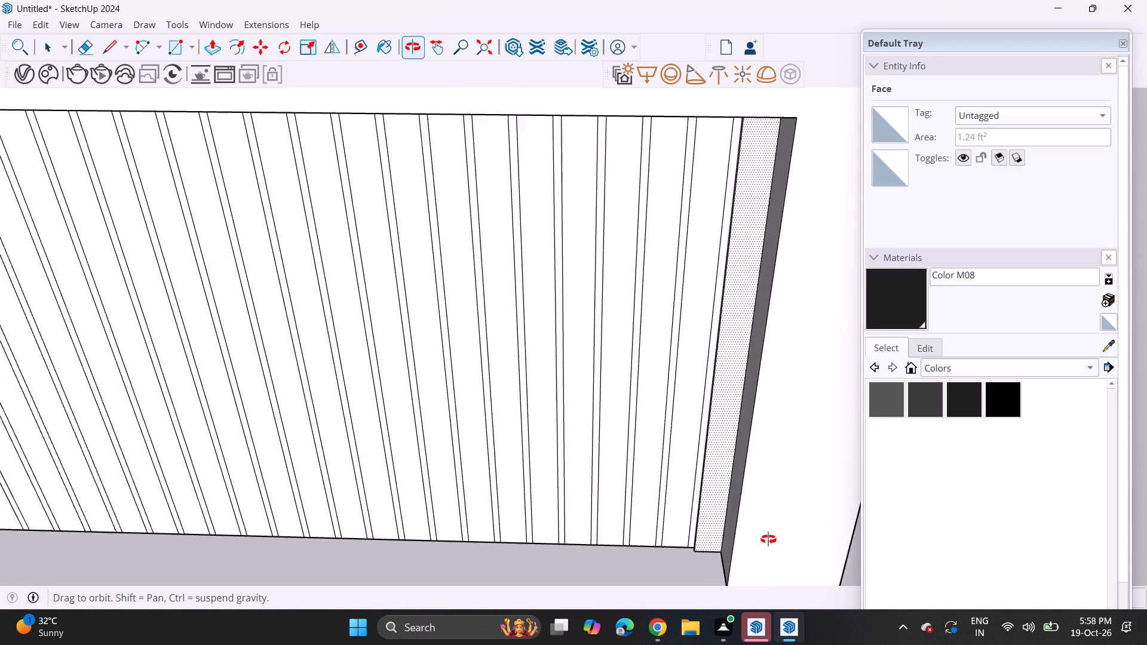
pyautogui.moveTo(768, 539); pyautogui.dragTo(815, 532, button='middle')
pyautogui.scroll(5, 755, 505)
pyautogui.click(755, 503)
pyautogui.click(754, 514)
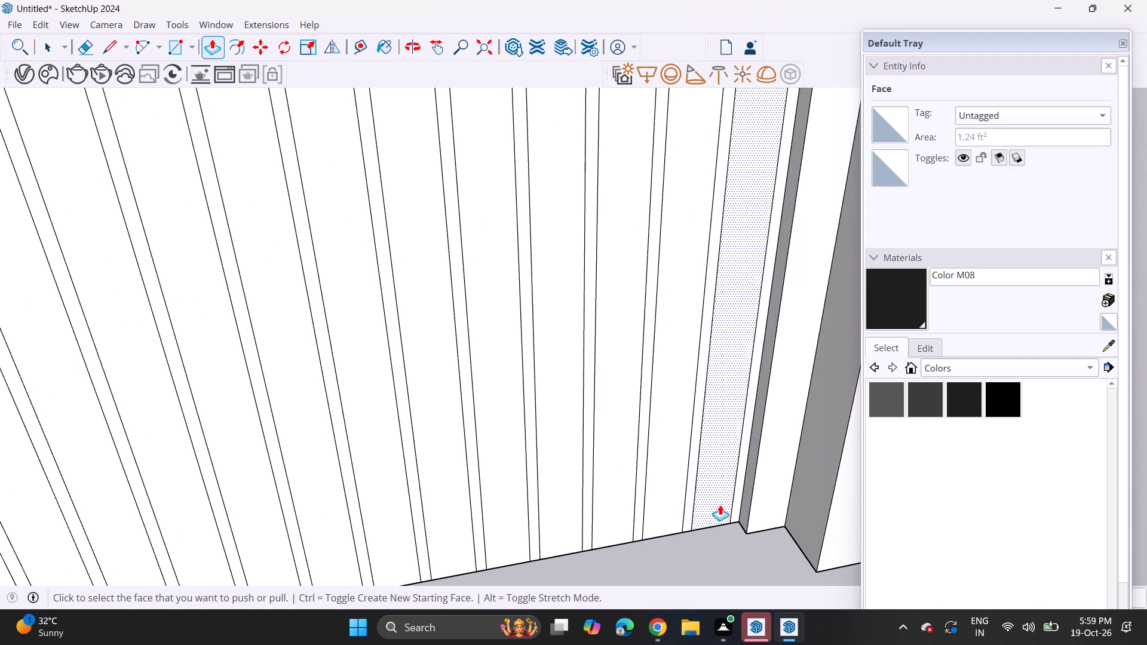
# Extrude the second and third strips outward and align the first three strips to the same depth.
pyautogui.doubleClick(718, 503)
pyautogui.click(716, 502)
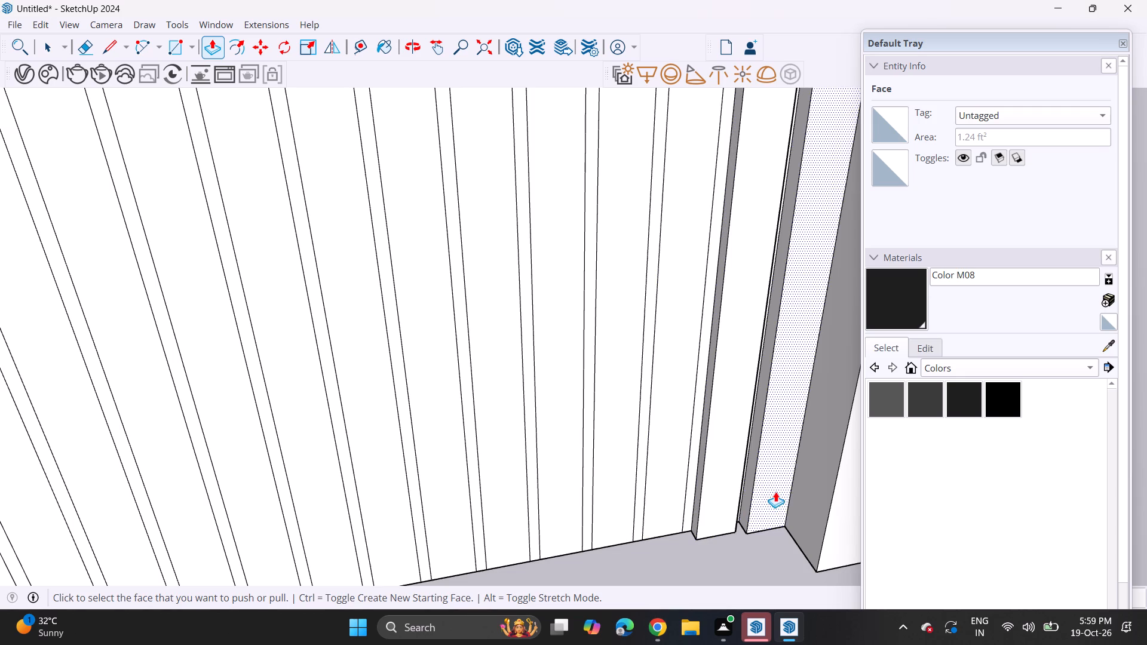
pyautogui.click(775, 492)
pyautogui.click(737, 503)
pyautogui.doubleClick(659, 489)
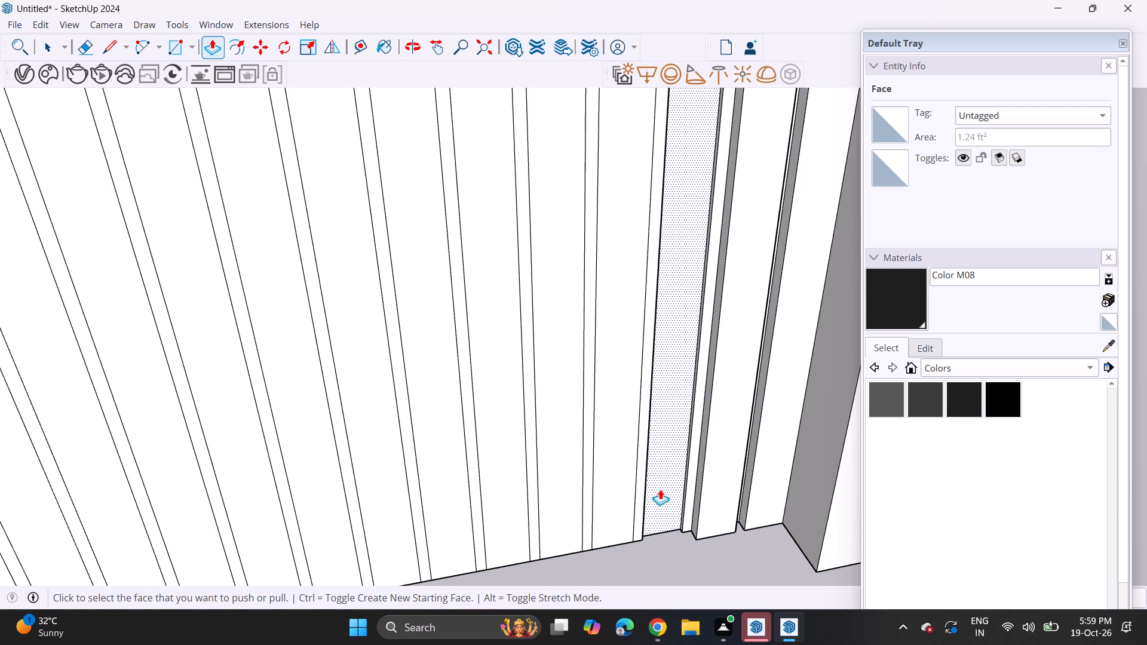
pyautogui.hotkey('ctrl', 'z')
pyautogui.click(661, 491)
pyautogui.click(710, 481)
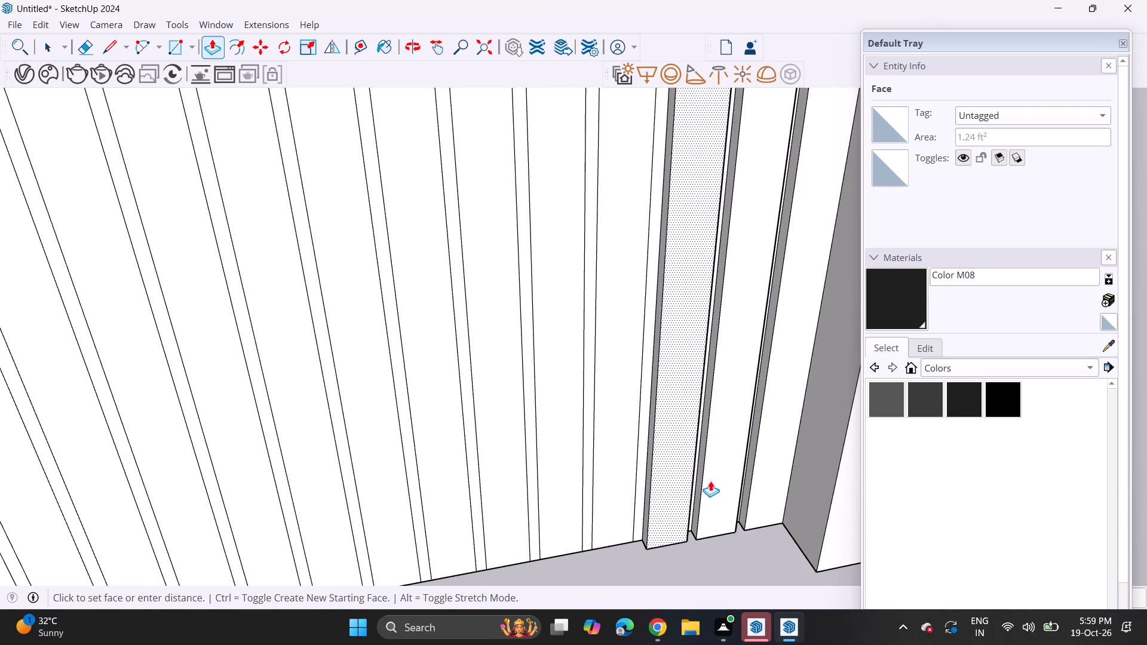
# Repeat the same outward extrusion on the following strips, one after another, toward the rounded-panel end.
pyautogui.doubleClick(611, 509)
pyautogui.doubleClick(567, 526)
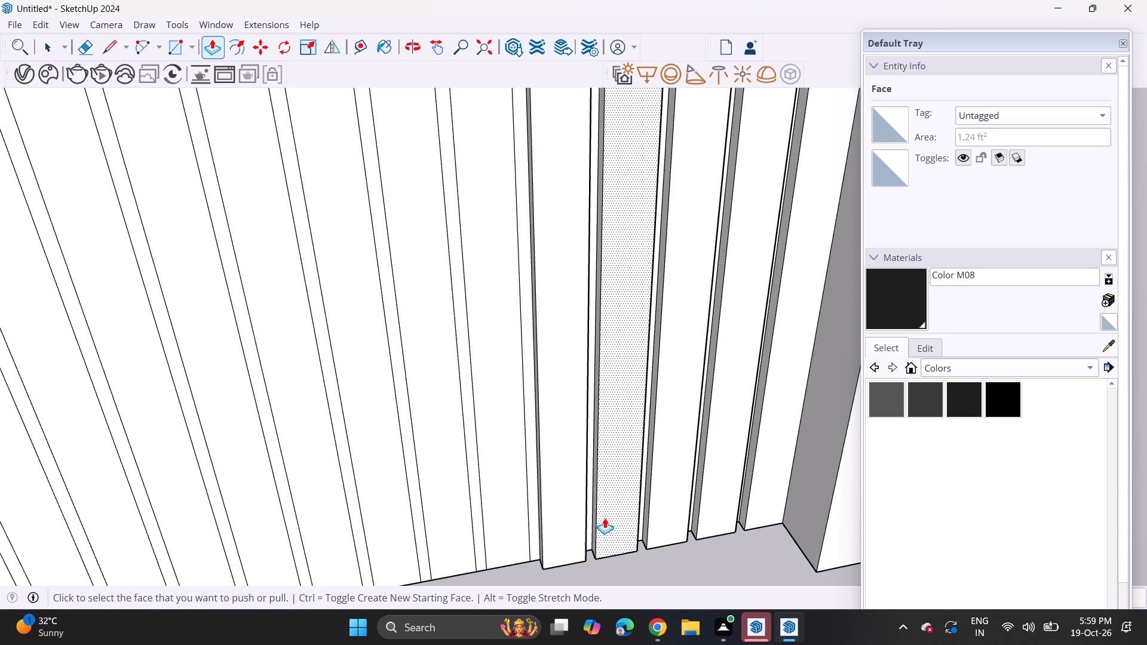
pyautogui.doubleClick(495, 481)
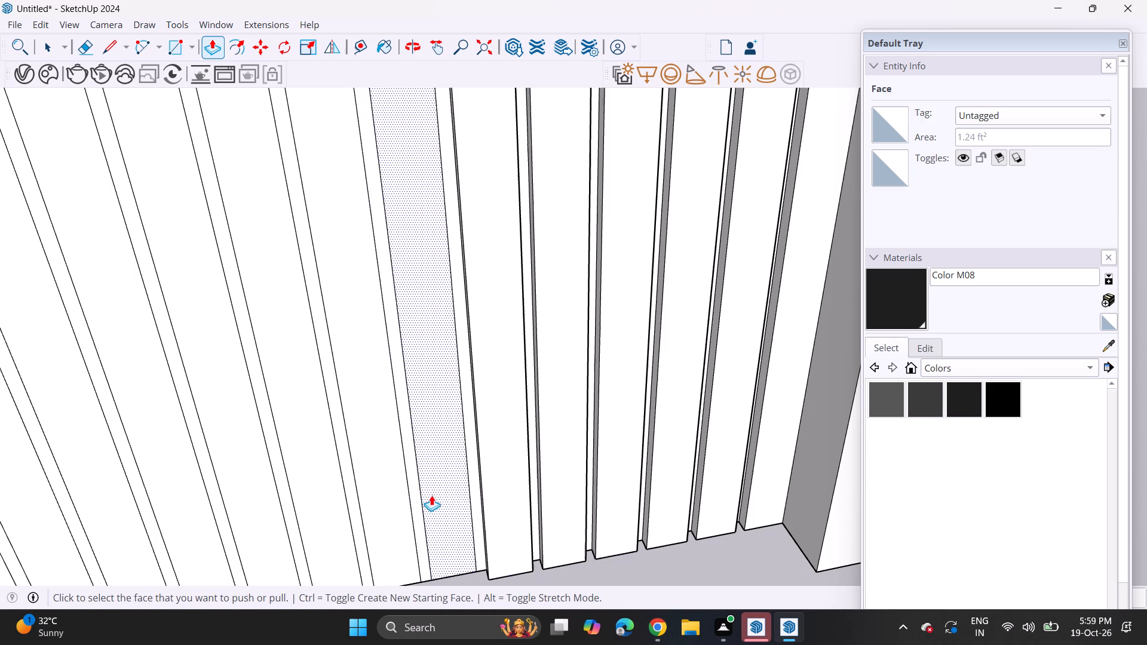
pyautogui.doubleClick(432, 495)
pyautogui.doubleClick(388, 492)
pyautogui.doubleClick(323, 510)
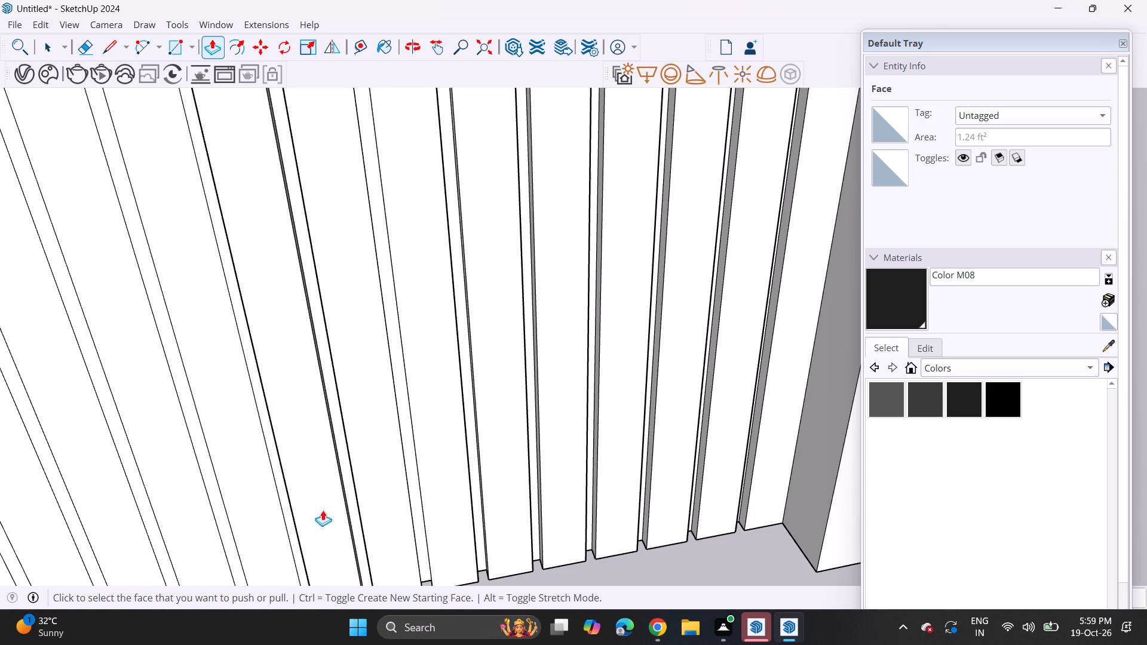
pyautogui.doubleClick(269, 502)
pyautogui.doubleClick(200, 517)
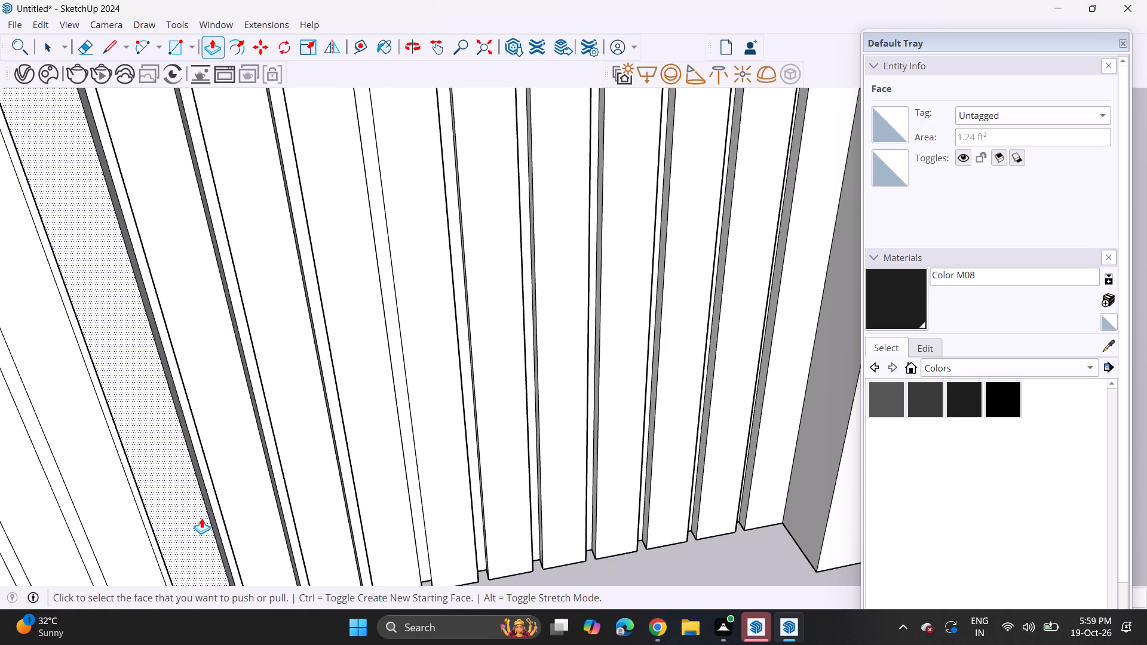
# Repeat the same outward extrusion on the next five vertical strips, continuing toward the rounded-panel end of the recess.
pyautogui.scroll(-3, 204, 519)
pyautogui.keyDown('shift'); pyautogui.moveTo(213, 518); pyautogui.dragTo(597, 416, button='middle'); pyautogui.keyUp('shift')
pyautogui.doubleClick(514, 439)
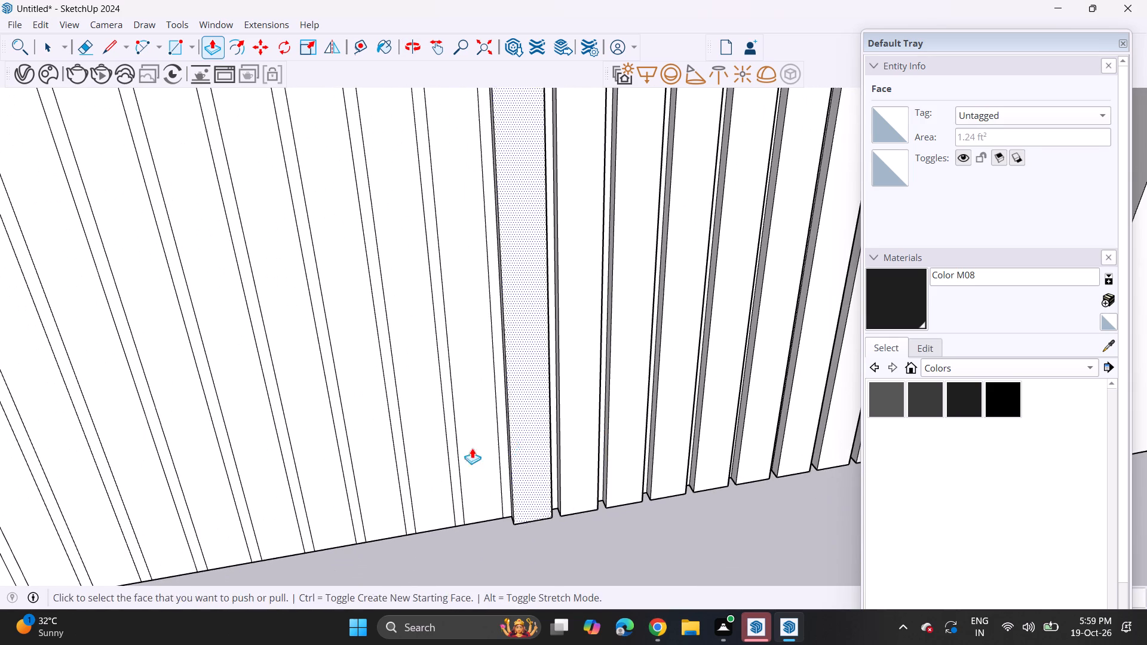
pyautogui.doubleClick(461, 453)
pyautogui.click(425, 469)
pyautogui.click(425, 469)
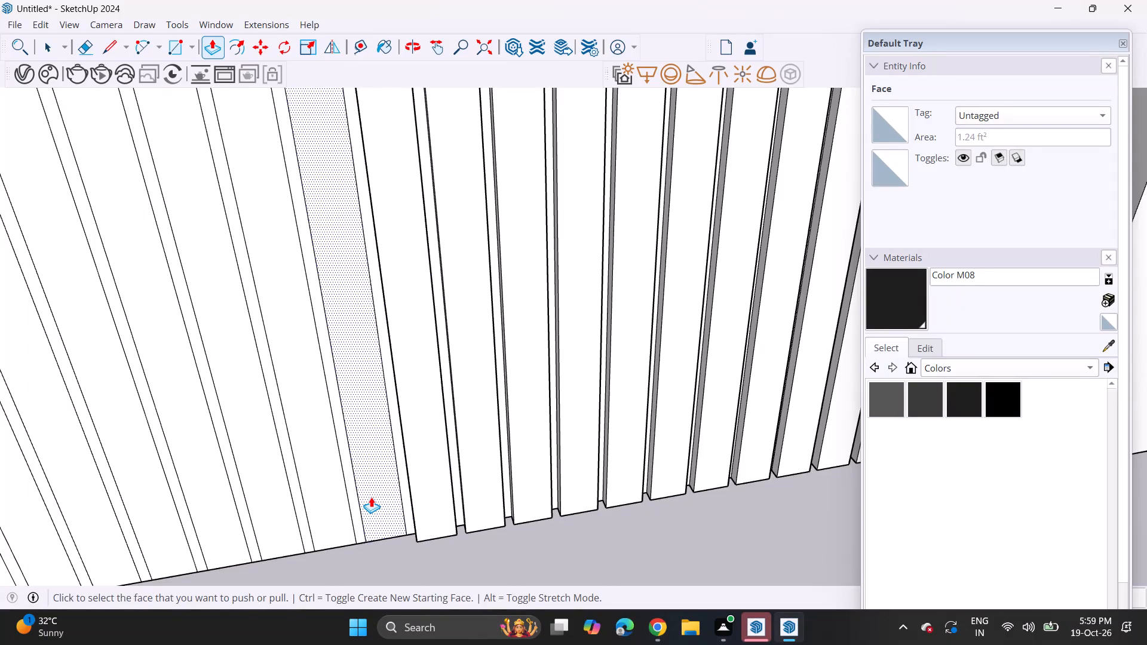
pyautogui.doubleClick(371, 497)
pyautogui.doubleClick(344, 503)
# Extrude the following nine strips outward by the same distance, one after another, toward the rounded panel.
pyautogui.scroll(-3, 347, 506)
pyautogui.moveTo(348, 511); pyautogui.dragTo(492, 478, button='middle')
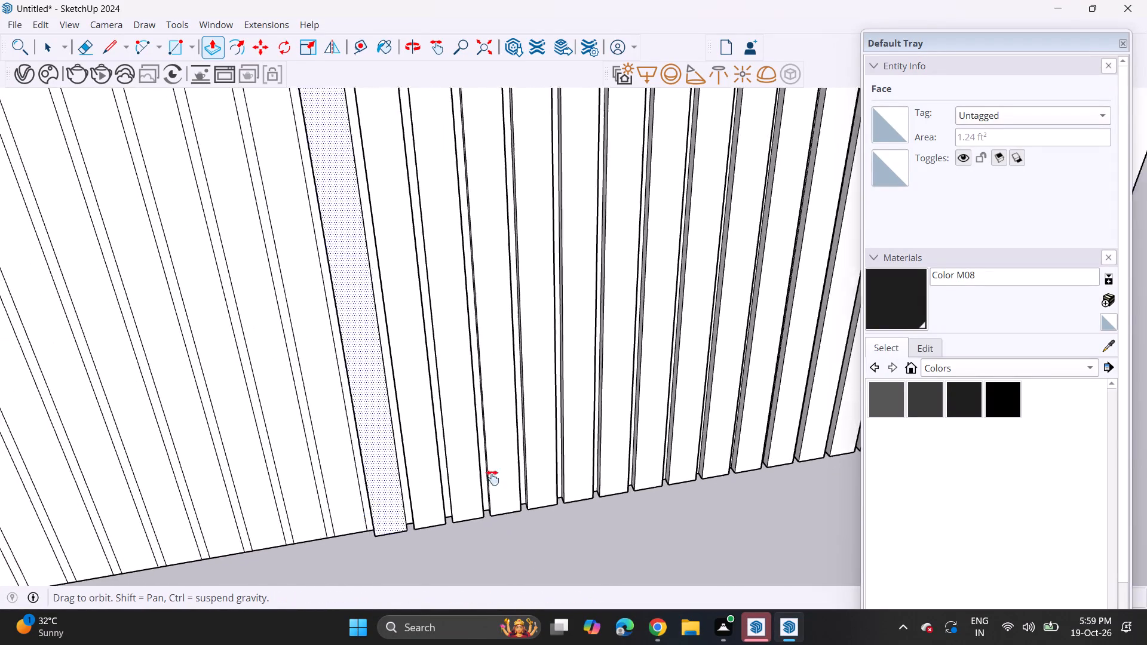
pyautogui.moveTo(492, 478); pyautogui.dragTo(744, 441, button='middle')
pyautogui.doubleClick(699, 428)
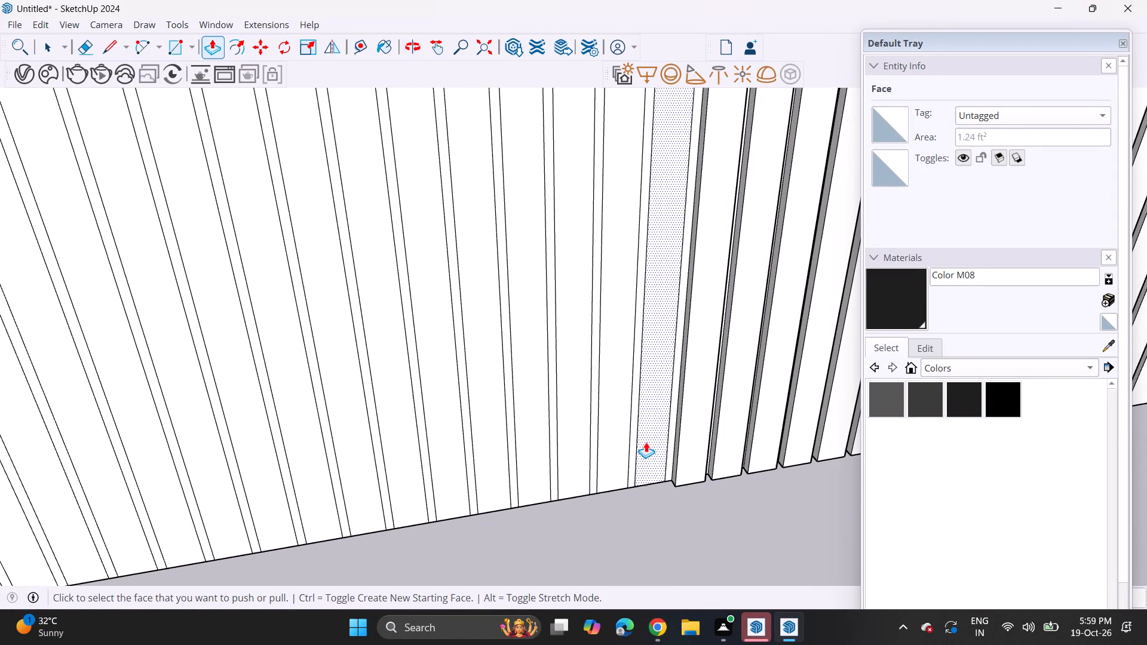
pyautogui.doubleClick(639, 440)
pyautogui.doubleClick(608, 458)
pyautogui.doubleClick(568, 462)
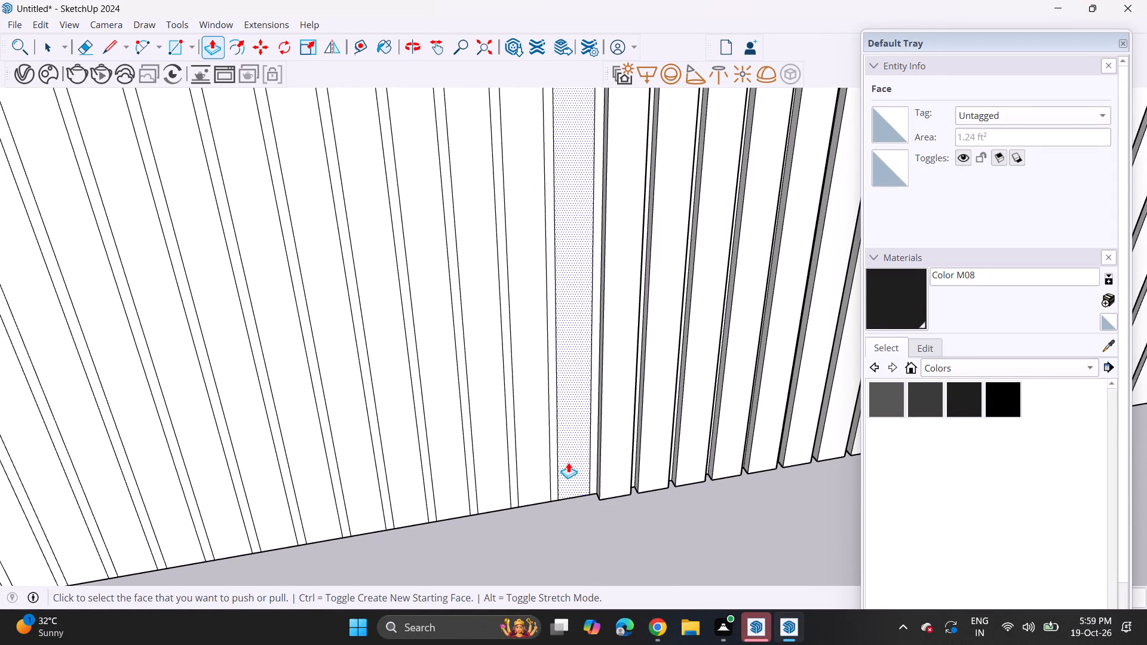
pyautogui.doubleClick(524, 468)
pyautogui.doubleClick(485, 488)
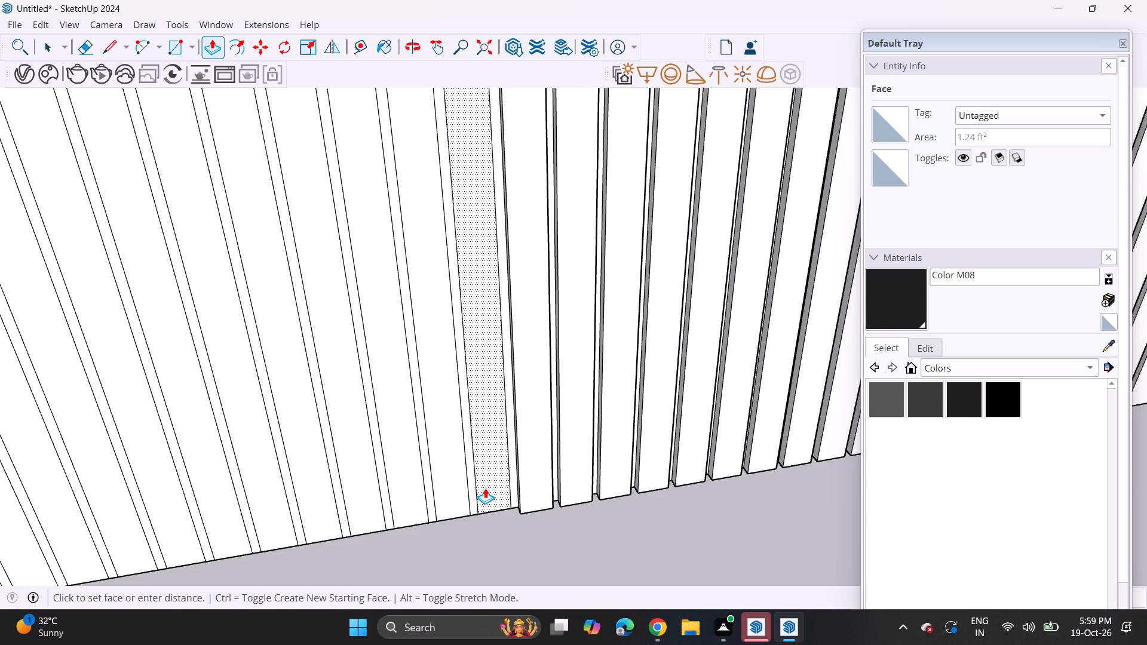
pyautogui.doubleClick(444, 497)
pyautogui.doubleClick(409, 495)
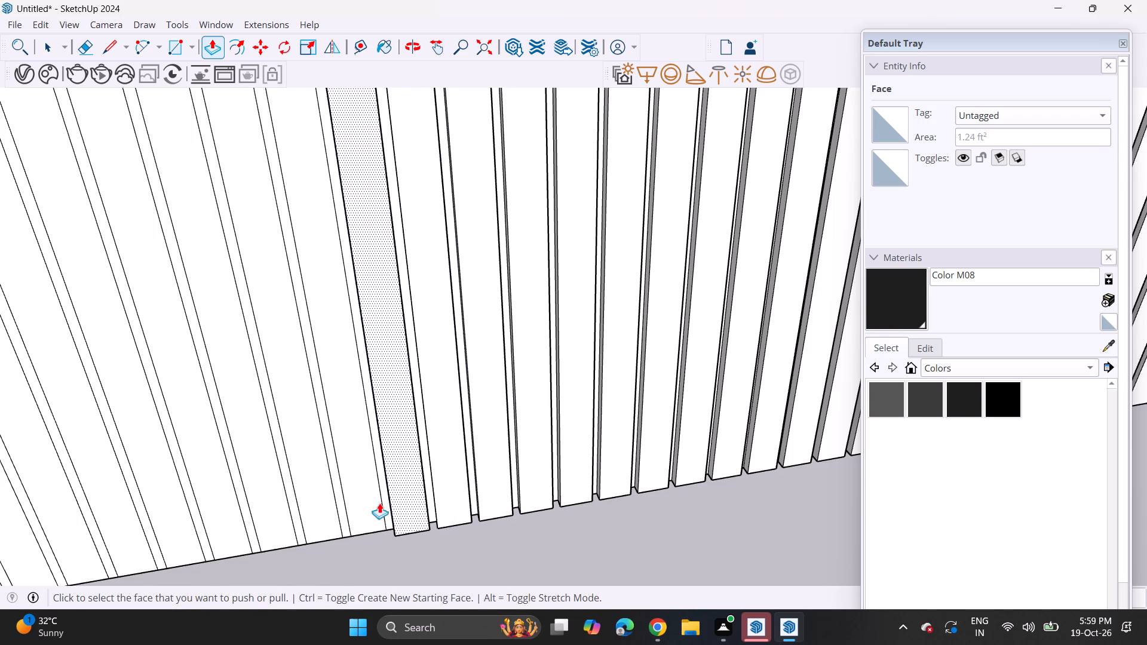
pyautogui.doubleClick(375, 504)
# Extrude the next six strips outward by the same distance, undoing the stray extrusion of the gap between two strips.
pyautogui.scroll(-4, 384, 503)
pyautogui.moveTo(349, 506); pyautogui.dragTo(797, 422, button='middle')
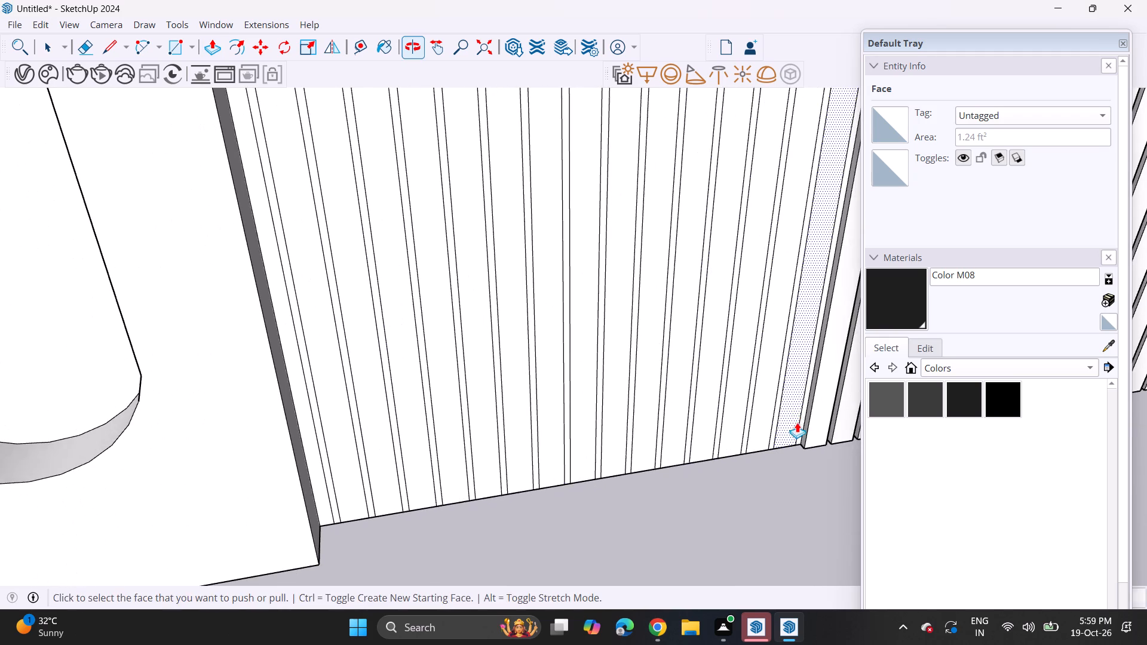
pyautogui.doubleClick(790, 403)
pyautogui.doubleClick(756, 411)
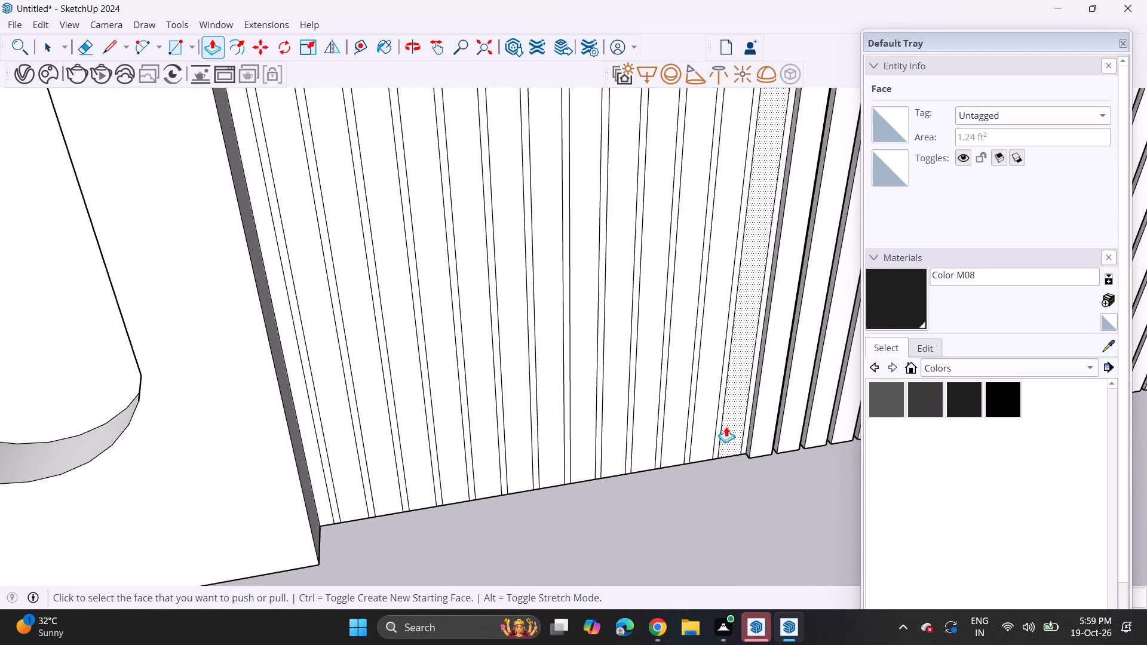
pyautogui.doubleClick(726, 426)
pyautogui.doubleClick(697, 438)
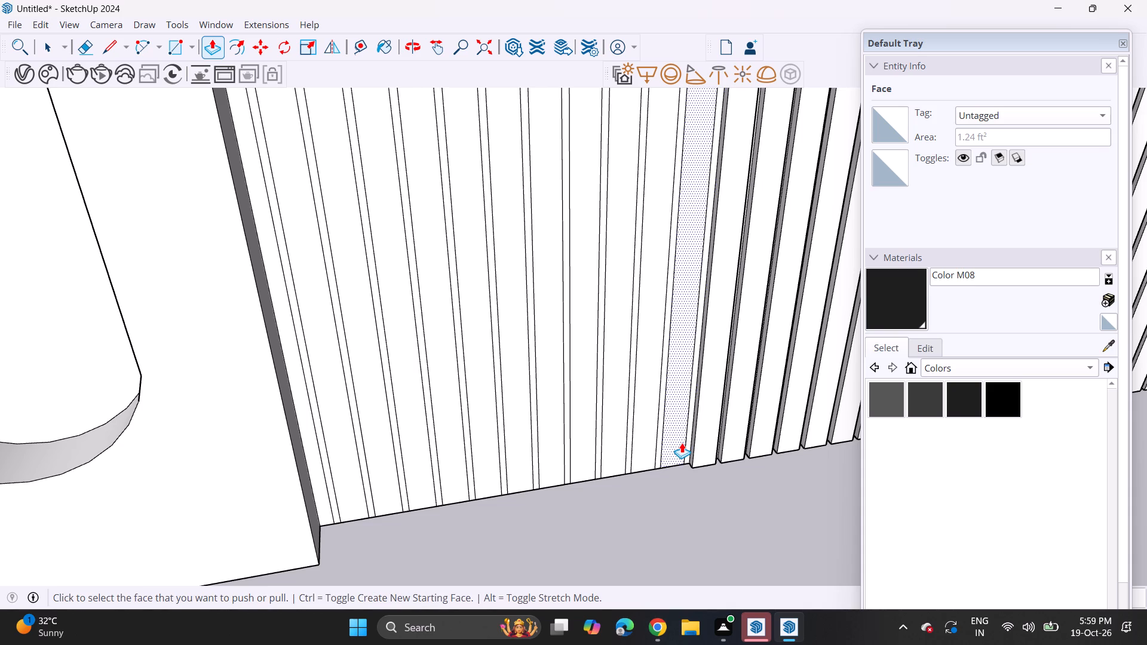
pyautogui.doubleClick(682, 443)
pyautogui.doubleClick(632, 459)
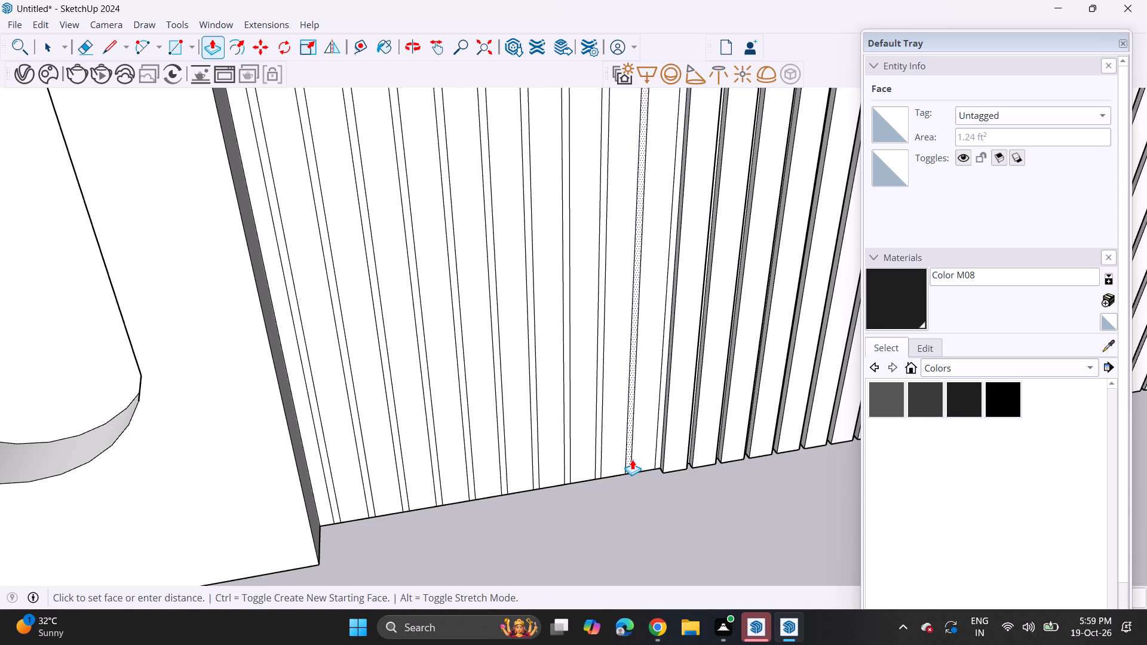
pyautogui.hotkey('ctrl', 'z')
pyautogui.doubleClick(640, 448)
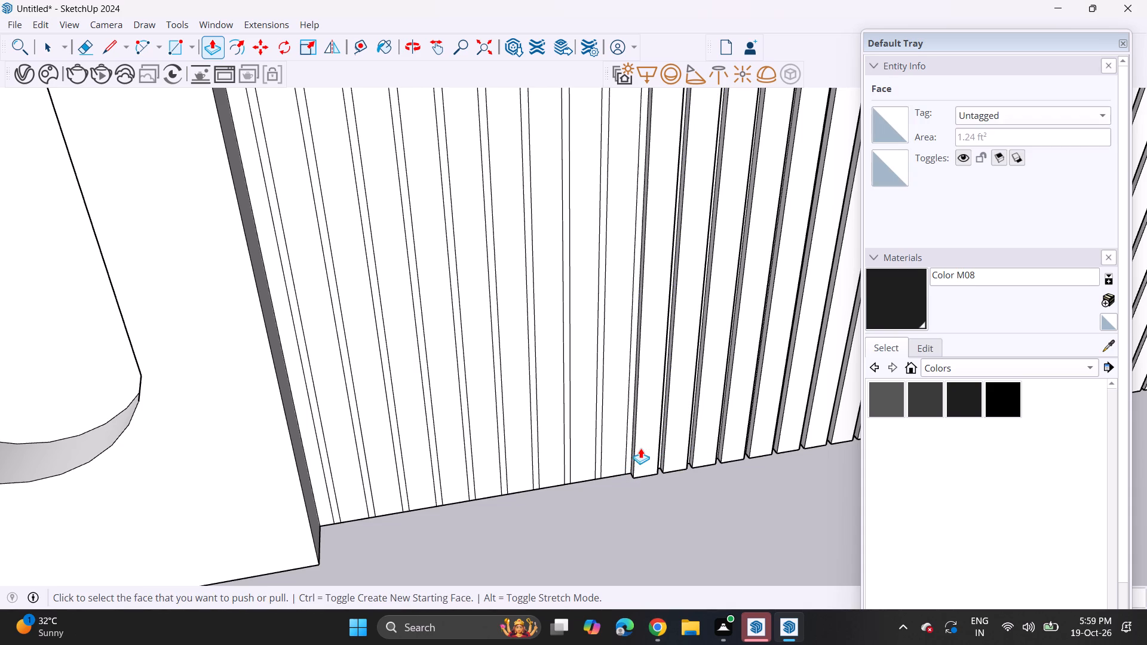
# Extrude the remaining strips outward by the same distance, up to the recess's side face next to the rounded panel.
pyautogui.doubleClick(610, 457)
pyautogui.doubleClick(581, 459)
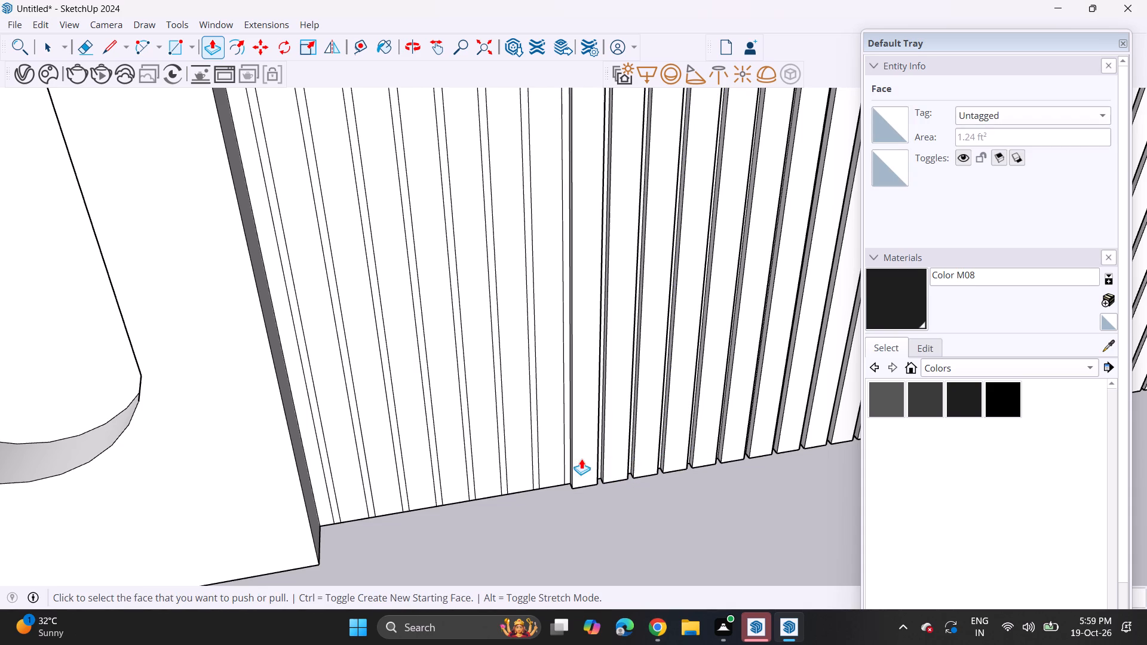
pyautogui.doubleClick(565, 453)
pyautogui.doubleClick(522, 456)
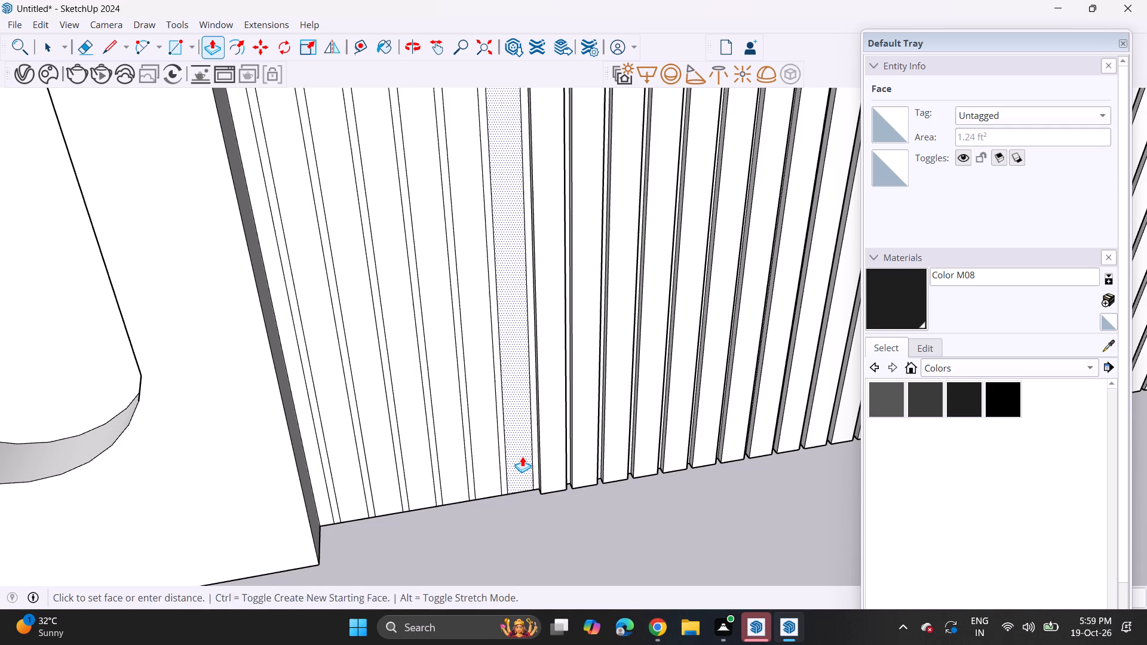
pyautogui.doubleClick(484, 463)
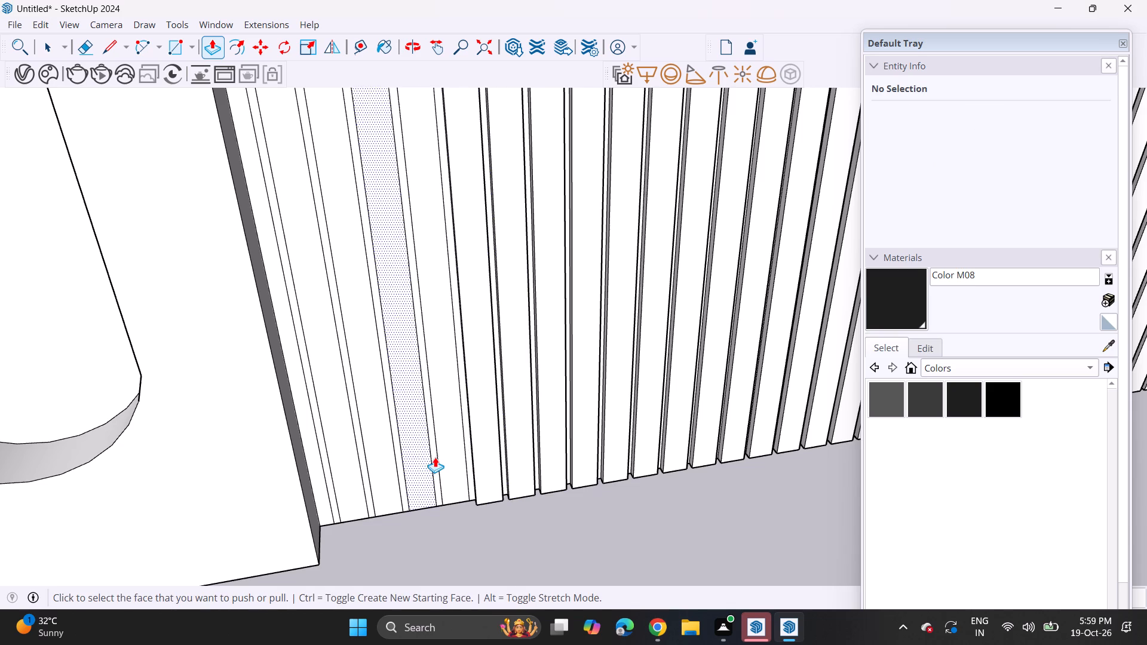
pyautogui.doubleClick(441, 456)
pyautogui.doubleClick(418, 466)
pyautogui.doubleClick(389, 475)
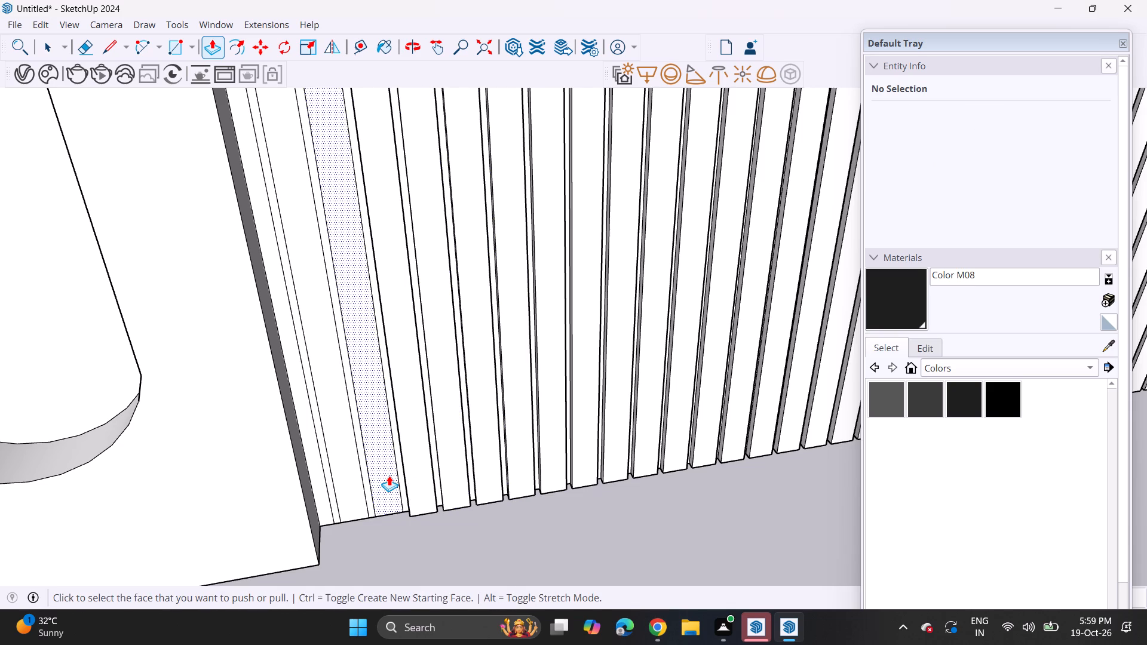
pyautogui.doubleClick(363, 487)
pyautogui.doubleClick(317, 497)
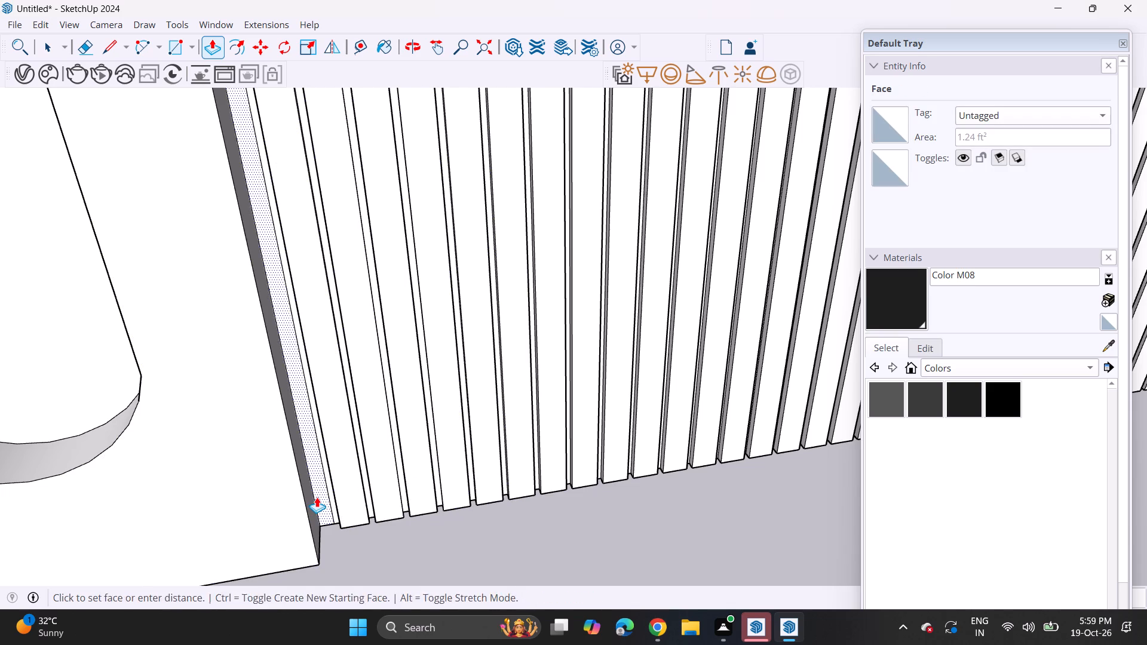
# Review the front wall's raised strips together with the whole front elevation of the house.
pyautogui.scroll(-9, 559, 407)
pyautogui.moveTo(567, 437); pyautogui.dragTo(516, 372, button='middle')
pyautogui.scroll(-11, 508, 363)
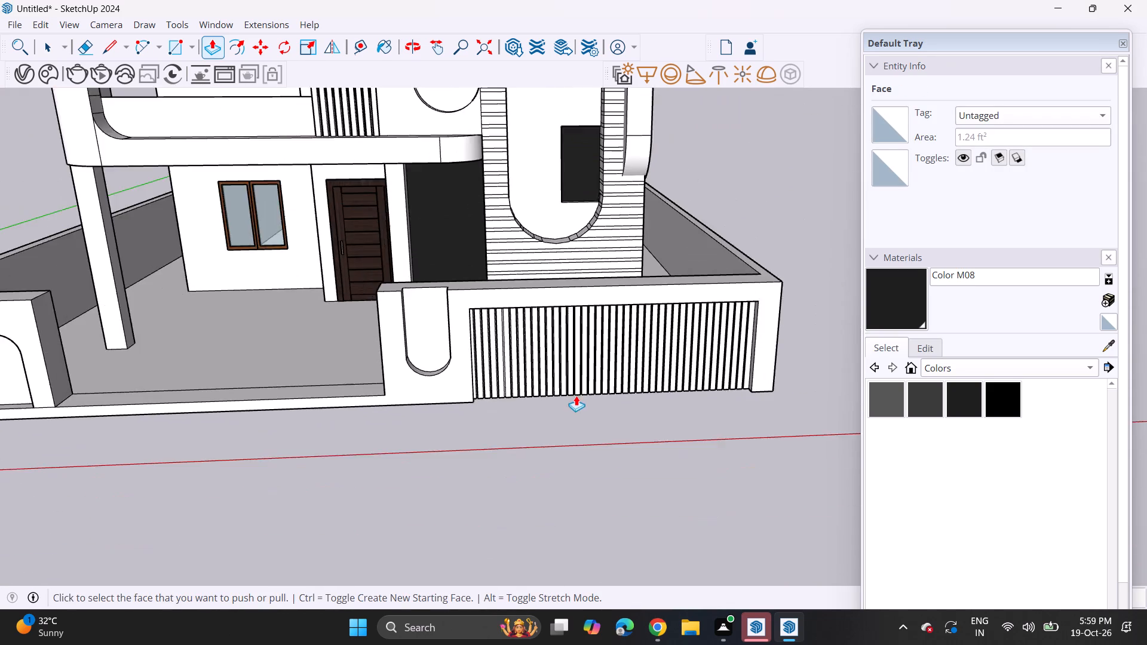
pyautogui.scroll(-2, 576, 395)
pyautogui.moveTo(632, 386); pyautogui.dragTo(593, 281, button='middle')
pyautogui.keyDown('shift'); pyautogui.moveTo(579, 258); pyautogui.dragTo(803, 534, button='middle'); pyautogui.keyUp('shift')
pyautogui.moveTo(782, 497); pyautogui.dragTo(636, 357, button='middle')
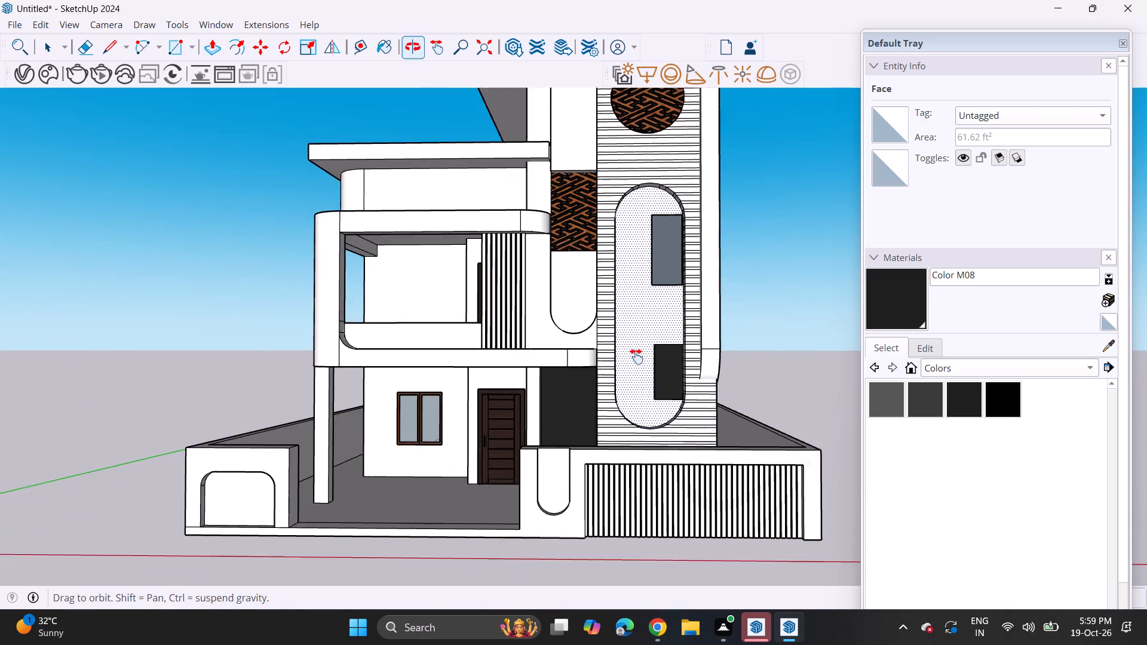
pyautogui.moveTo(636, 357); pyautogui.dragTo(636, 356, button='middle')
pyautogui.scroll(-3, 636, 356)
pyautogui.moveTo(637, 357); pyautogui.dragTo(698, 402, button='middle')
pyautogui.middleClick(698, 402)
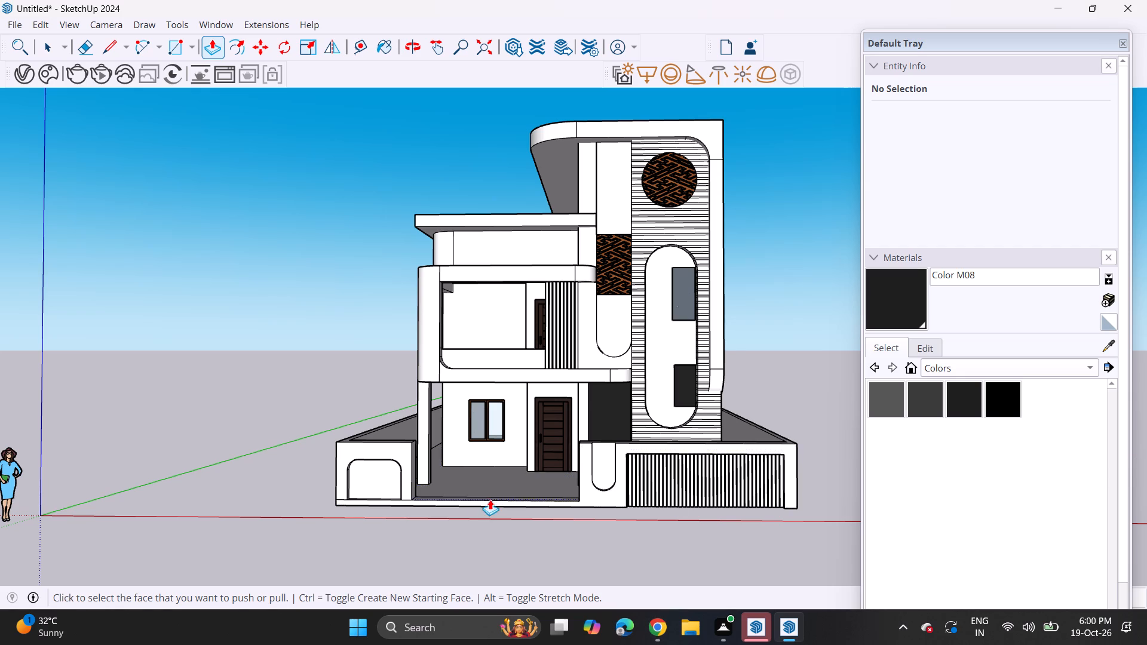
# Push/Pull the front strip of the plot's underside downward and repeat the same offset on the large bottom face behind it.
pyautogui.keyDown('shift'); pyautogui.moveTo(490, 499); pyautogui.dragTo(501, 423, button='middle'); pyautogui.keyUp('shift')
pyautogui.scroll(2, 507, 460)
pyautogui.moveTo(526, 408); pyautogui.dragTo(534, 309, button='middle')
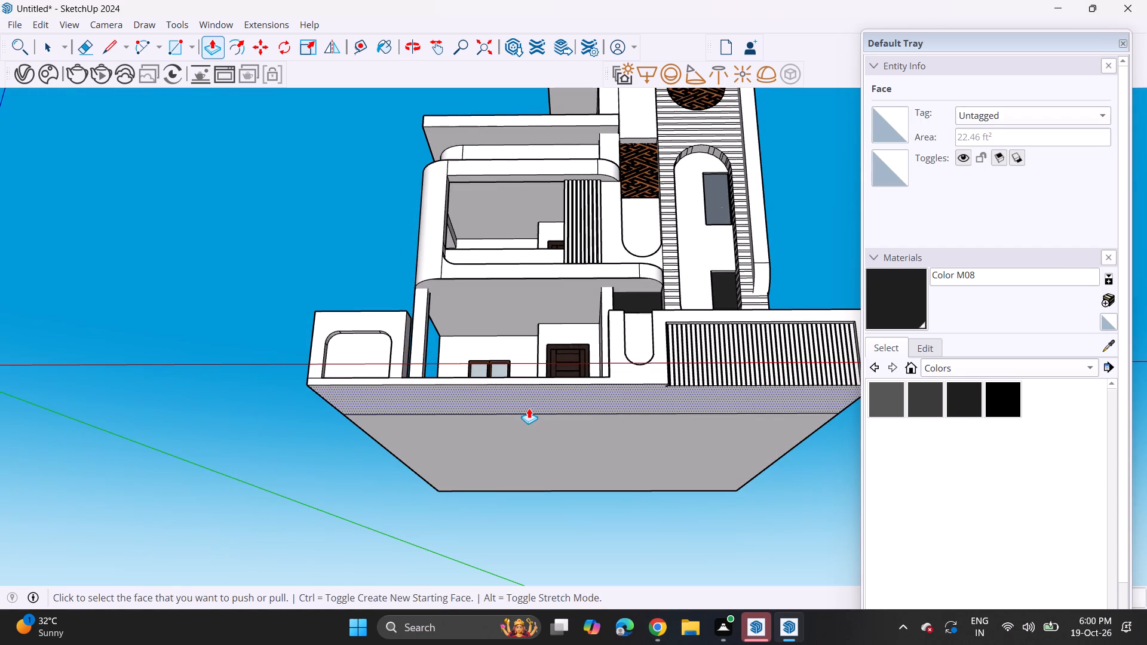
pyautogui.click(529, 408)
pyautogui.click(529, 416)
pyautogui.doubleClick(539, 461)
pyautogui.moveTo(545, 412); pyautogui.dragTo(542, 498, button='middle')
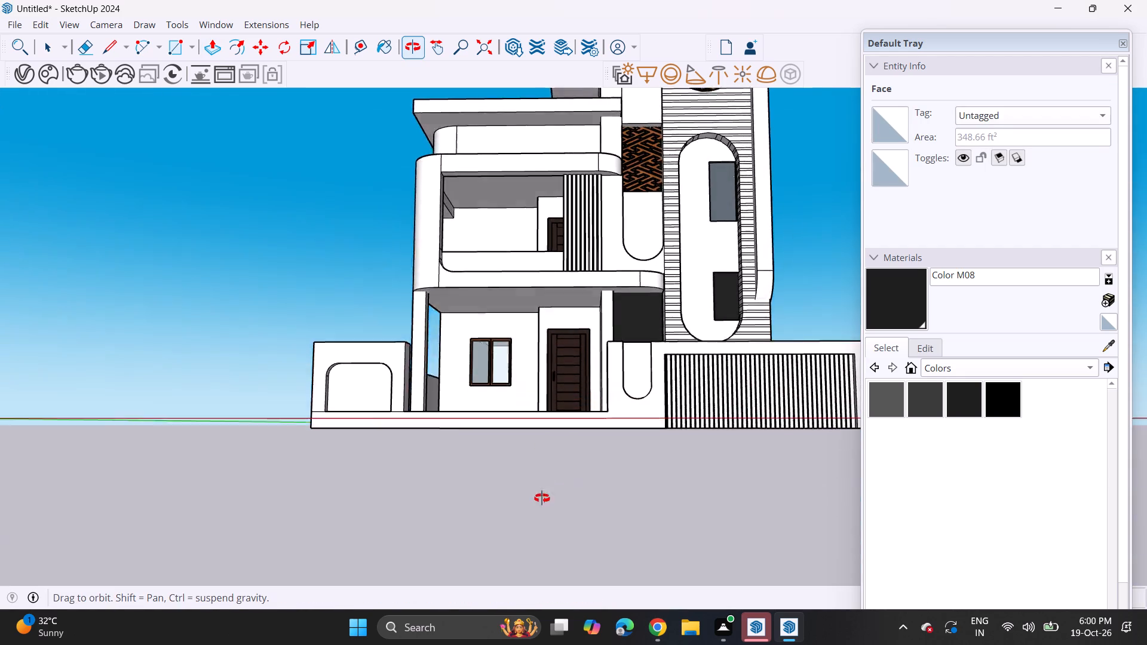
pyautogui.moveTo(542, 498); pyautogui.dragTo(540, 542, button='middle')
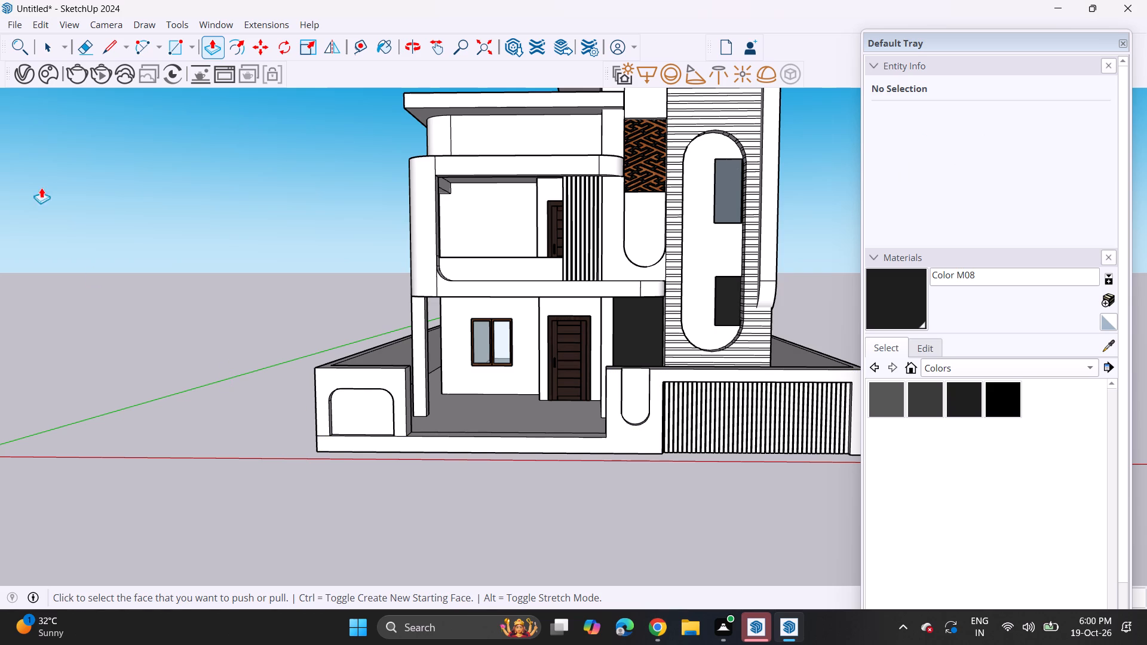
# Outline a thin horizontal band with lines along the base of the front wall with the arched-corner panel, ending at the gate opening.
pyautogui.click(109, 48)
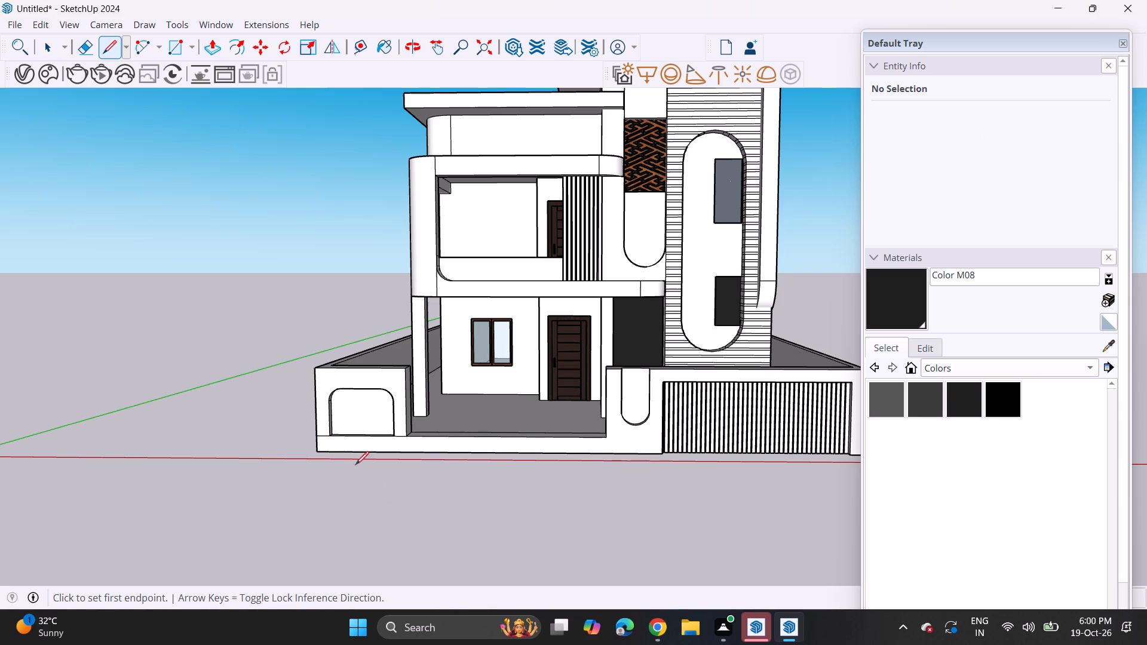
pyautogui.scroll(7, 333, 439)
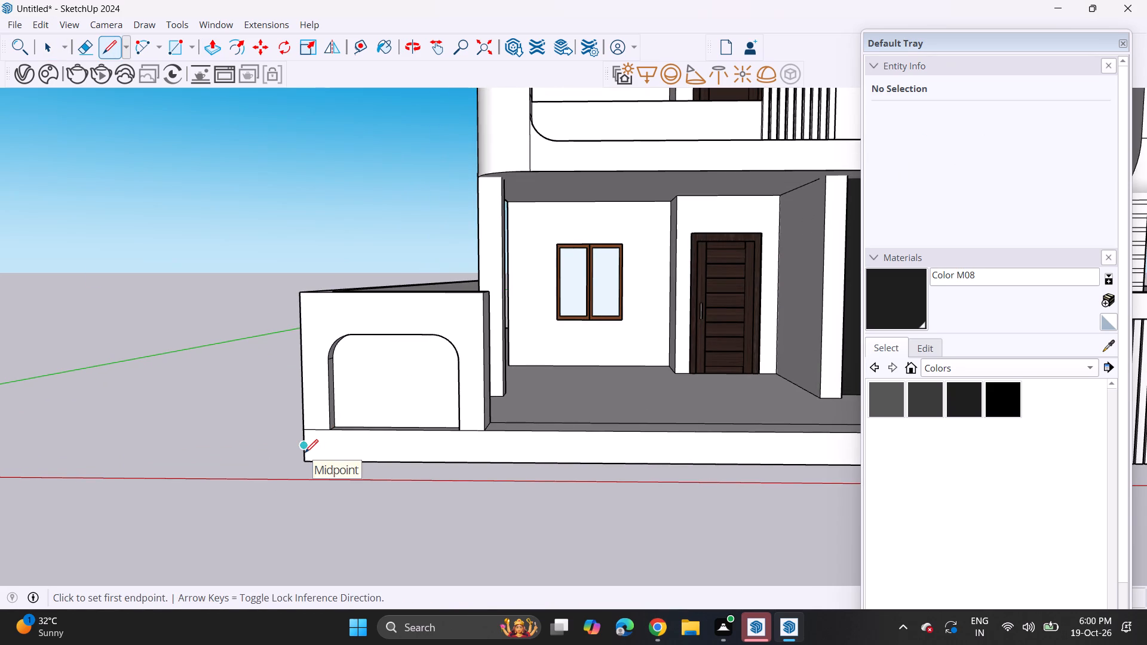
pyautogui.scroll(5, 304, 457)
pyautogui.click(304, 452)
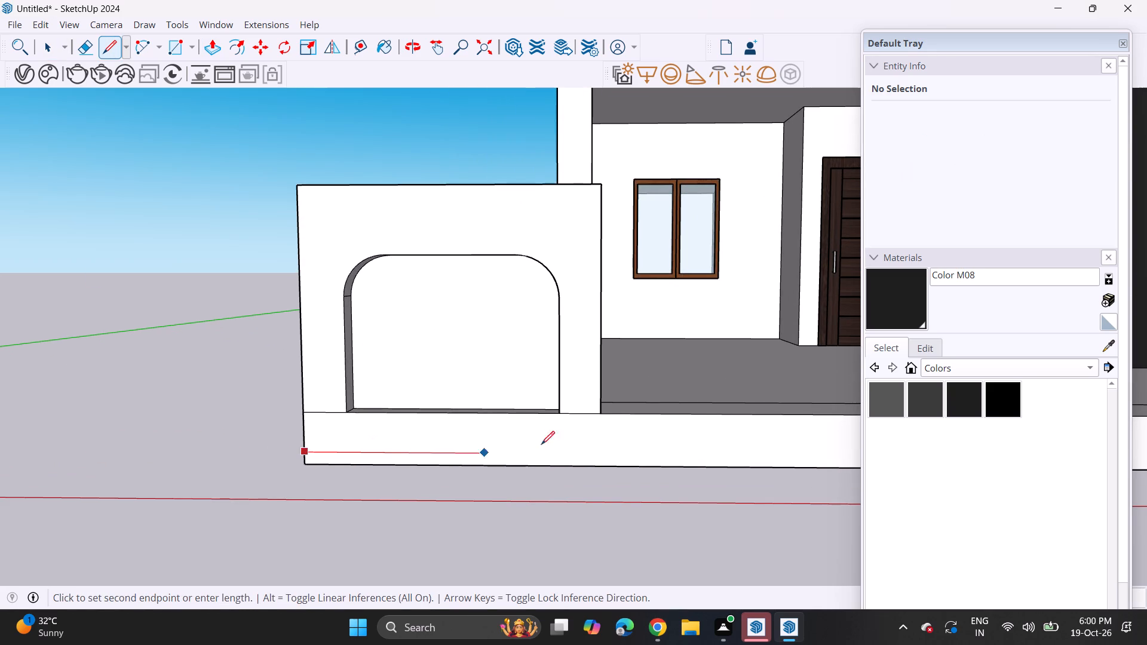
pyautogui.click(601, 456)
pyautogui.click(602, 466)
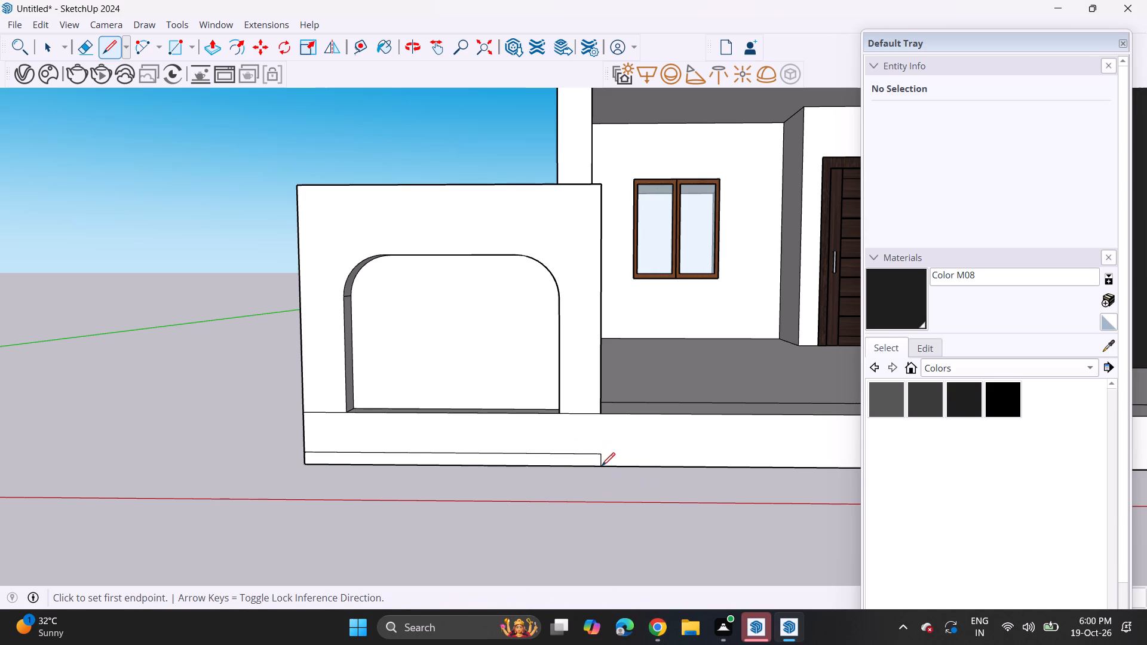
# Outline a matching thin band at the base of the other front wall, from the gate opening to the strip recess.
pyautogui.scroll(-5, 585, 460)
pyautogui.keyDown('shift'); pyautogui.moveTo(603, 465); pyautogui.dragTo(408, 453, button='middle'); pyautogui.keyUp('shift')
pyautogui.scroll(-5, 428, 454)
pyautogui.keyDown('shift'); pyautogui.moveTo(520, 456); pyautogui.dragTo(428, 452, button='middle'); pyautogui.keyUp('shift')
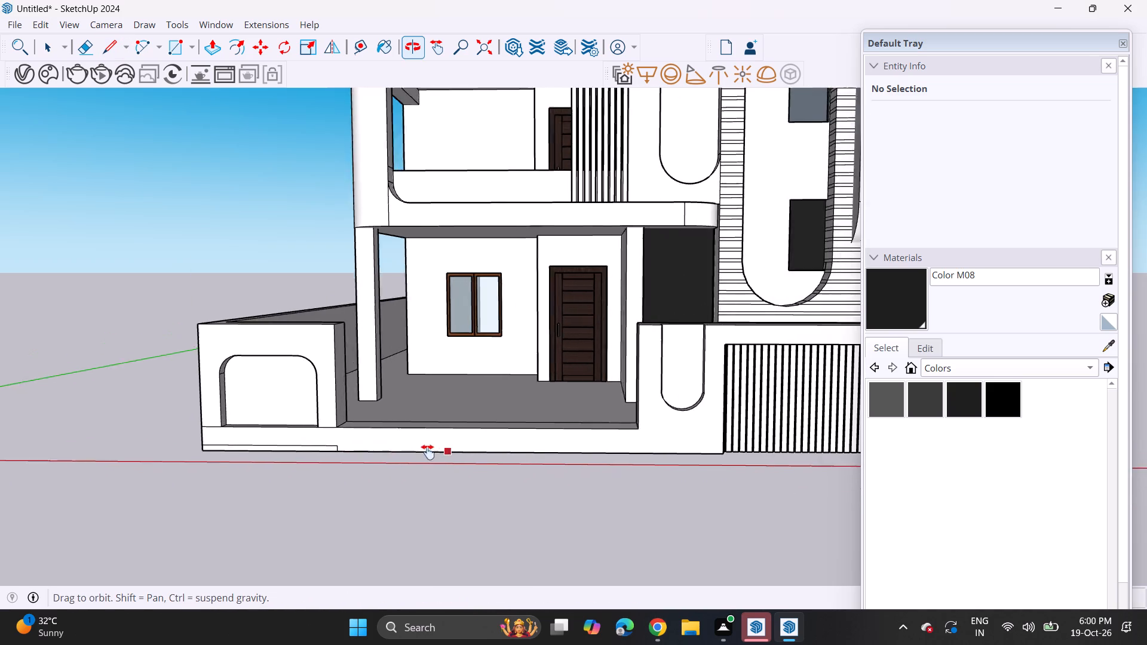
pyautogui.keyDown('shift'); pyautogui.moveTo(428, 452); pyautogui.dragTo(308, 444, button='middle'); pyautogui.keyUp('shift')
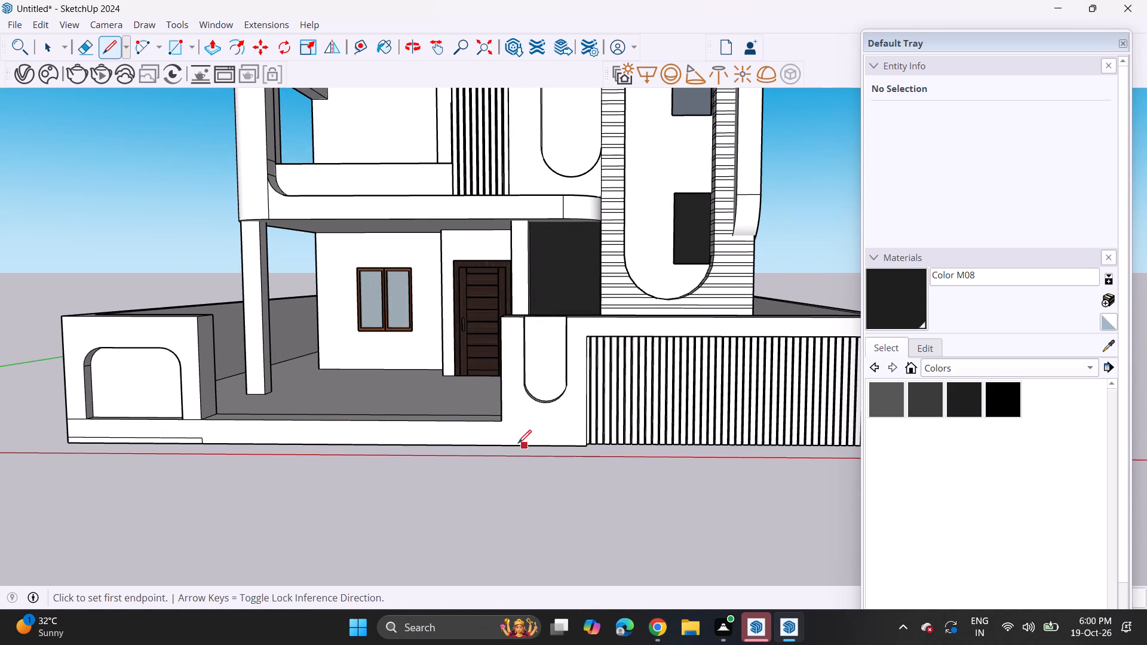
pyautogui.scroll(3, 438, 449)
pyautogui.moveTo(480, 434); pyautogui.dragTo(505, 355, button='middle')
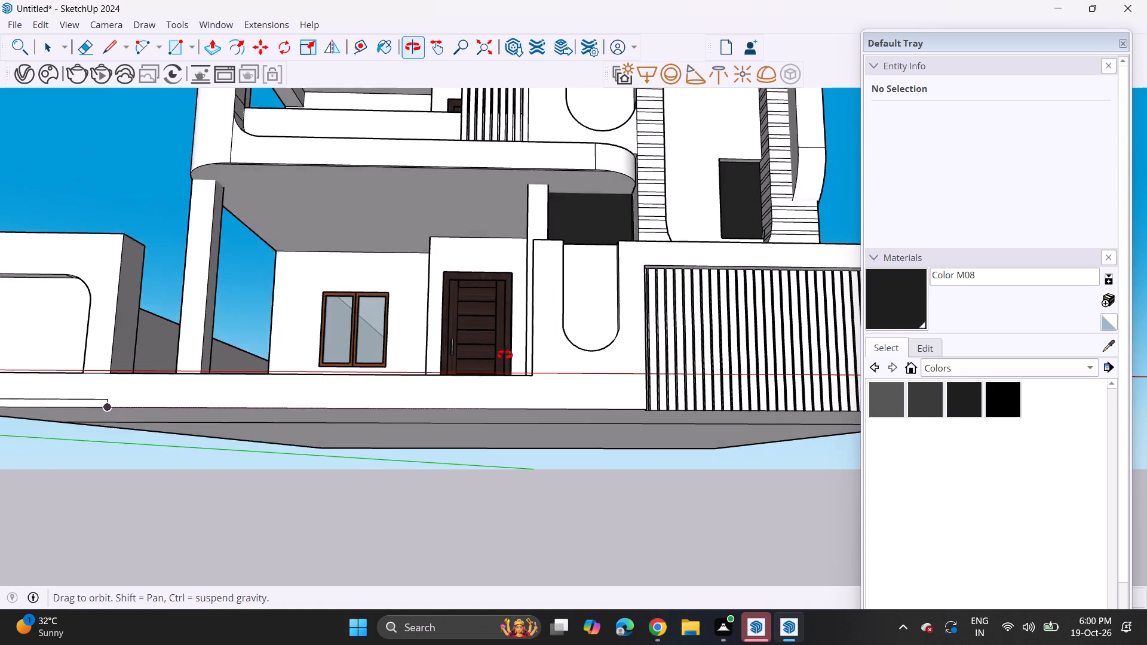
pyautogui.moveTo(505, 355); pyautogui.dragTo(519, 405, button='middle')
pyautogui.moveTo(548, 424); pyautogui.dragTo(536, 459, button='middle')
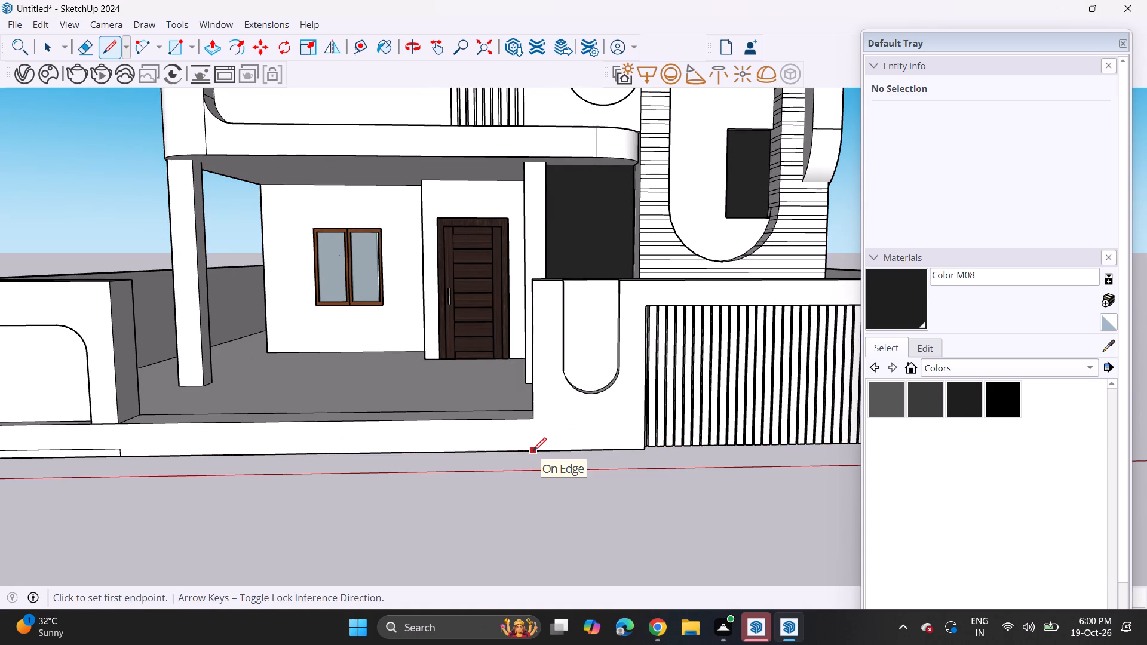
pyautogui.click(533, 451)
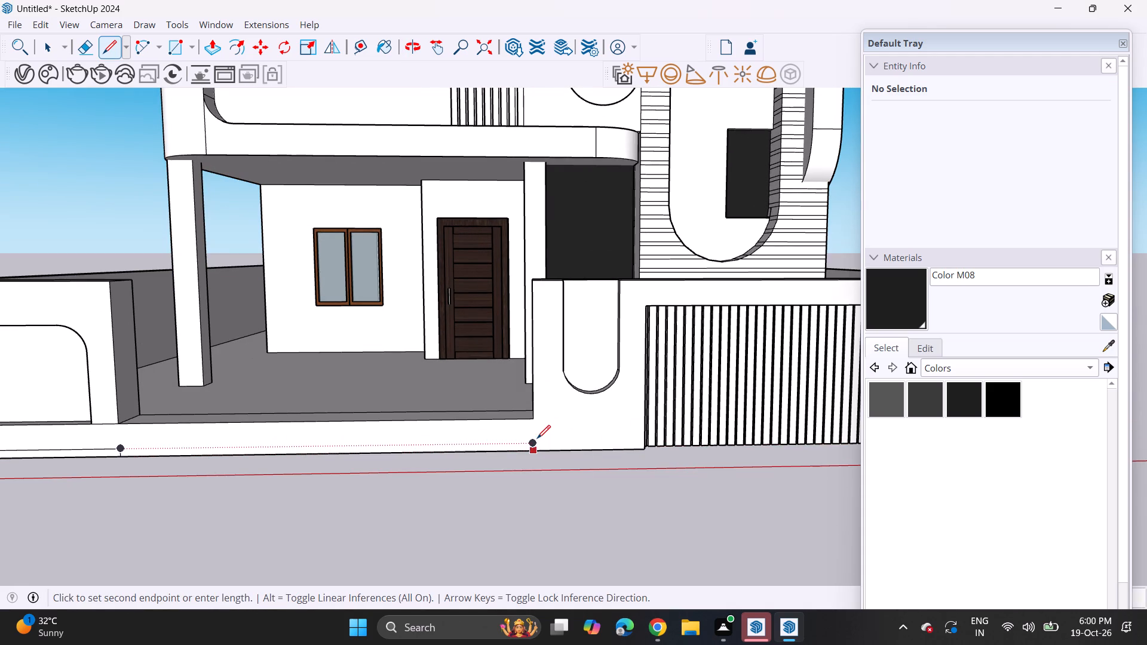
pyautogui.click(537, 438)
pyautogui.click(643, 441)
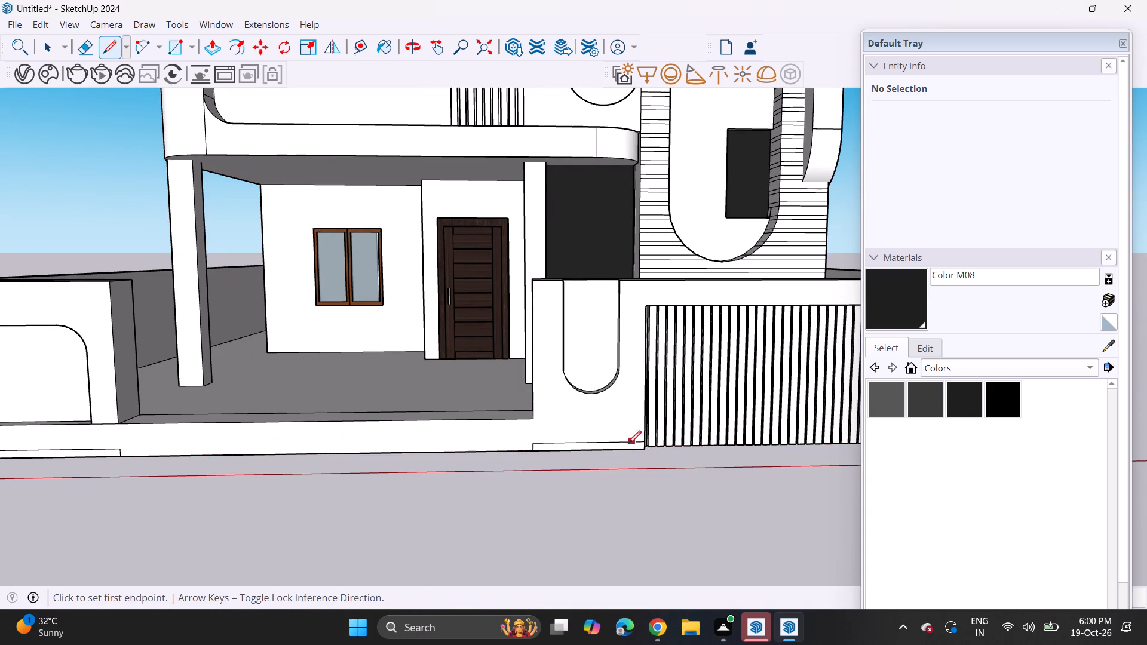
# Push/Pull the base band under the narrow arched recess outward into a low slab, and repeat the offset on the other front wall's band.
pyautogui.click(207, 45)
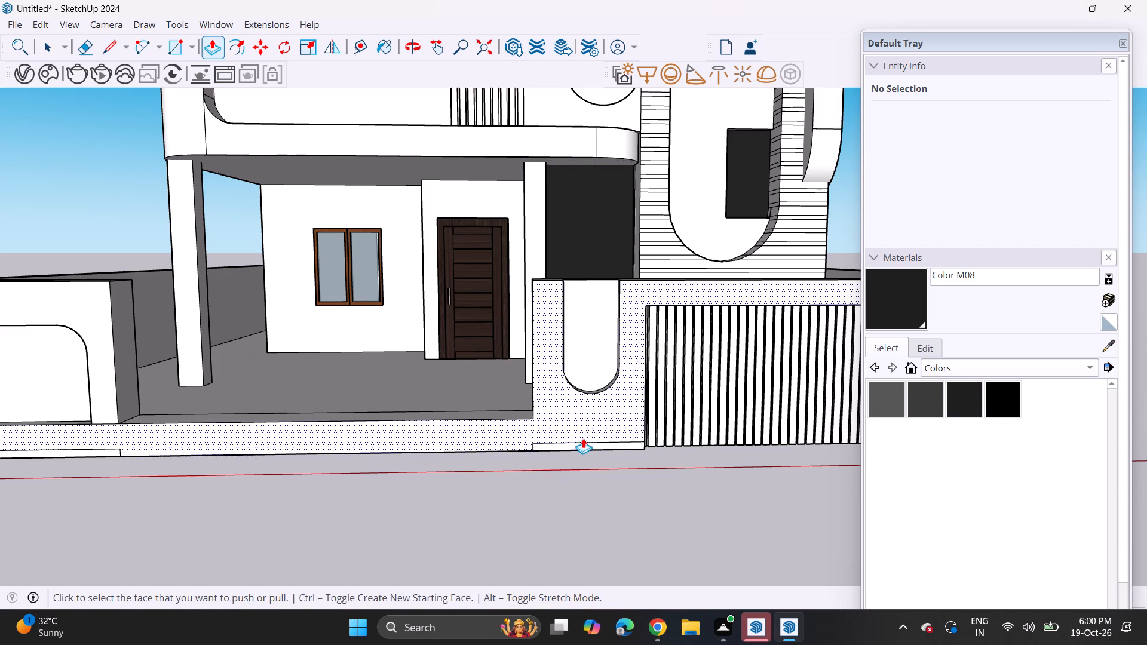
pyautogui.click(583, 448)
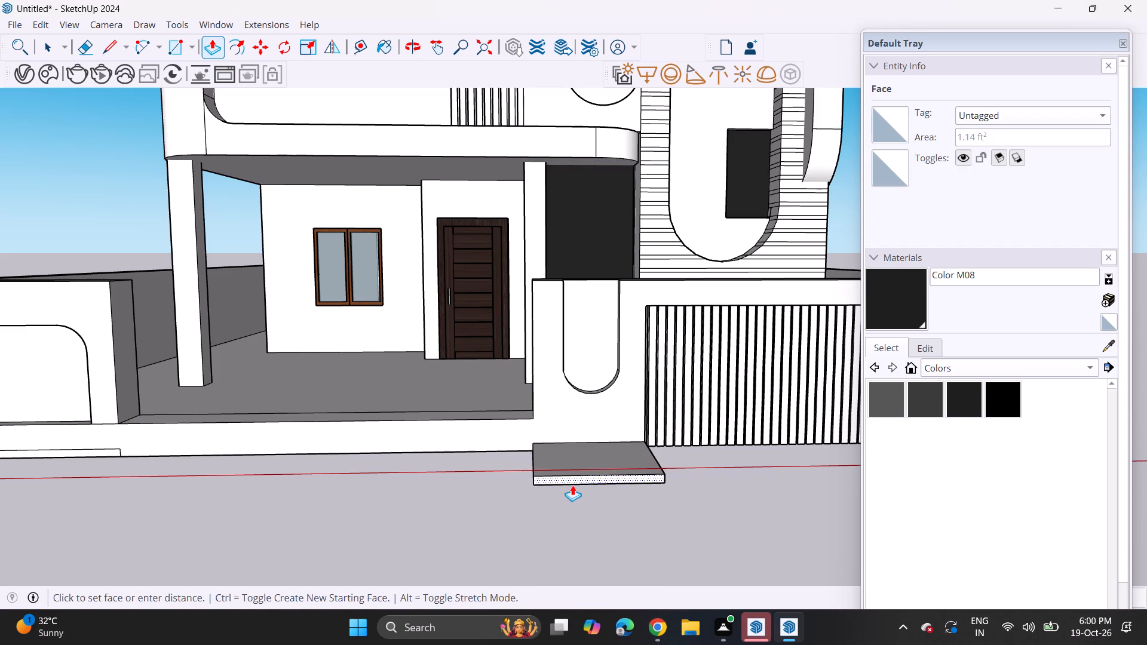
pyautogui.click(572, 485)
pyautogui.scroll(-5, 356, 376)
pyautogui.keyDown('shift'); pyautogui.moveTo(346, 422); pyautogui.dragTo(506, 455, button='middle'); pyautogui.keyUp('shift')
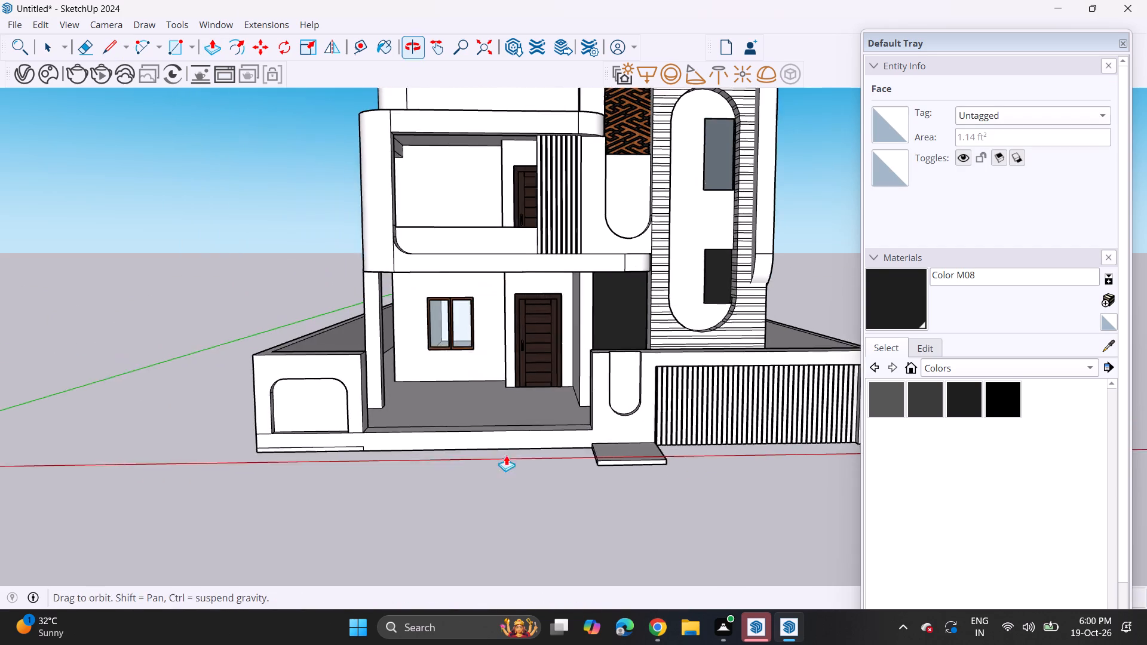
pyautogui.keyDown('shift'); pyautogui.moveTo(506, 455); pyautogui.dragTo(499, 454, button='middle'); pyautogui.keyUp('shift')
pyautogui.scroll(3, 367, 487)
pyautogui.doubleClick(358, 444)
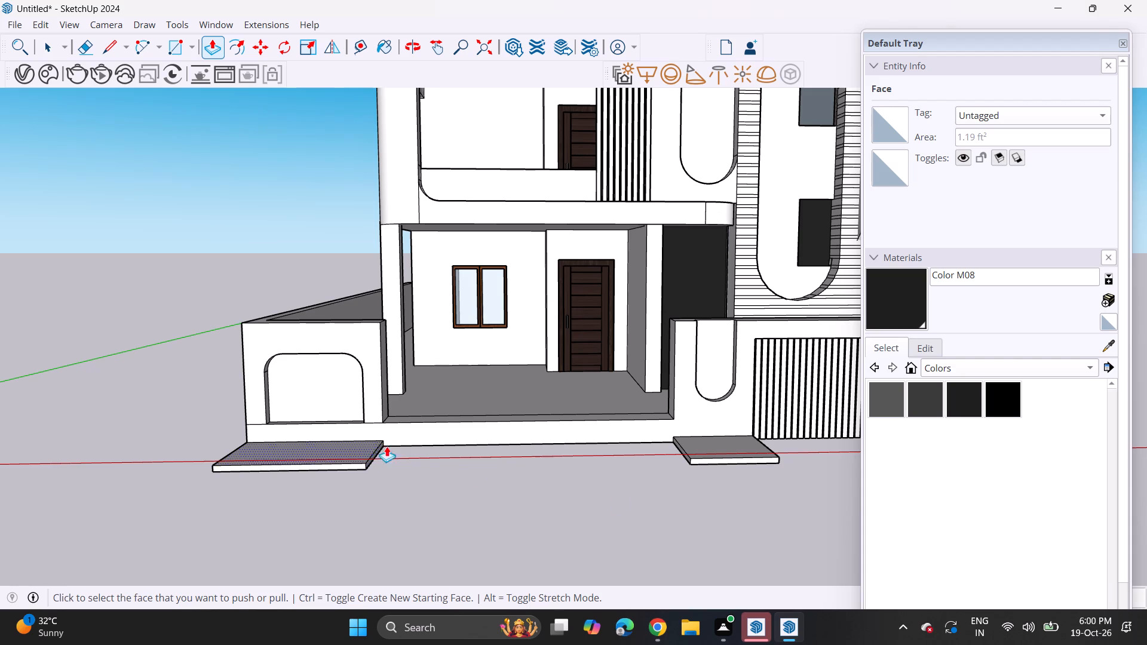
# Draw a short line across the foot of the strip recess's side face, separating it from the adjoining slab's end face.
pyautogui.moveTo(741, 473); pyautogui.dragTo(548, 495, button='middle')
pyautogui.moveTo(627, 494); pyautogui.dragTo(283, 319, button='middle')
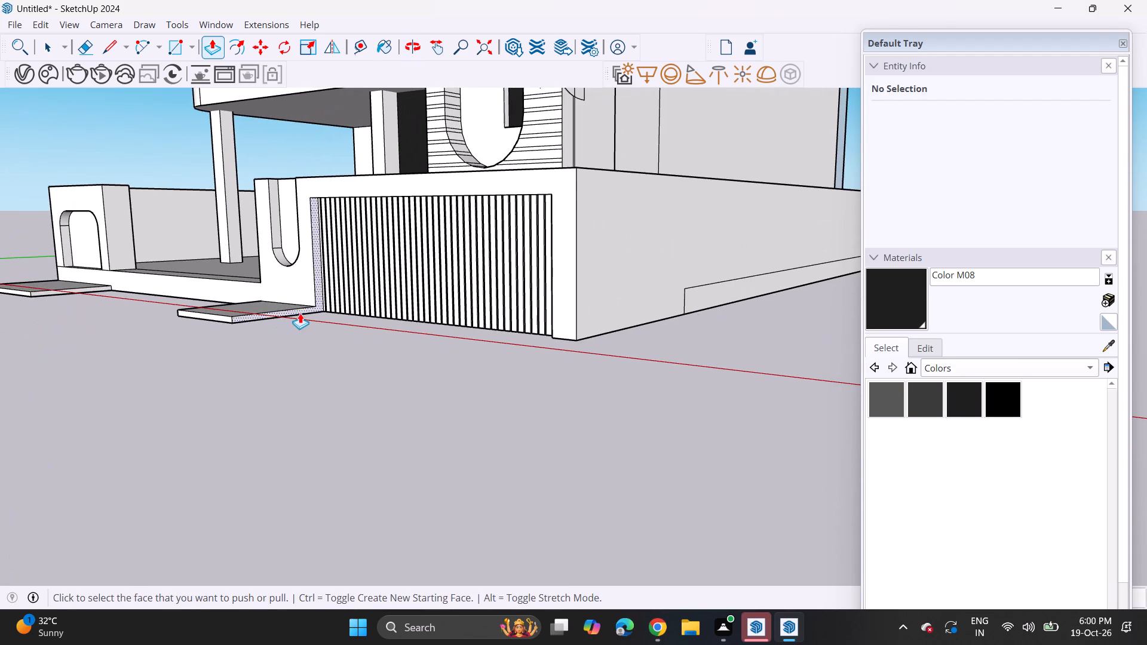
pyautogui.click(263, 319)
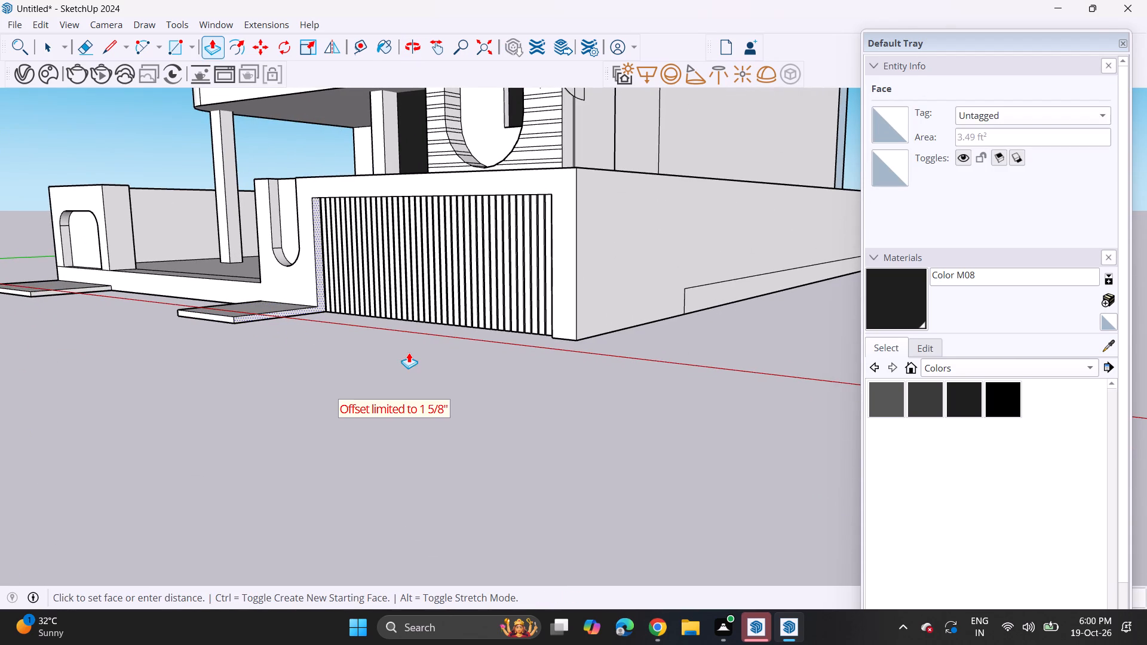
pyautogui.press('Escape')
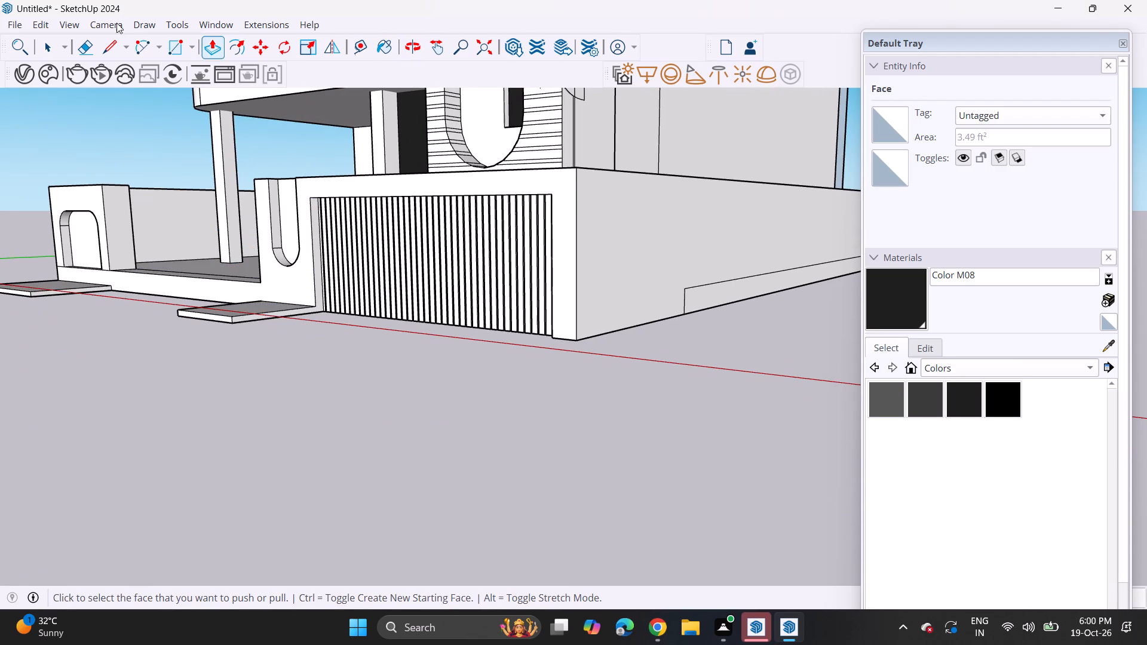
pyautogui.click(116, 42)
pyautogui.scroll(4, 311, 255)
pyautogui.scroll(3, 339, 316)
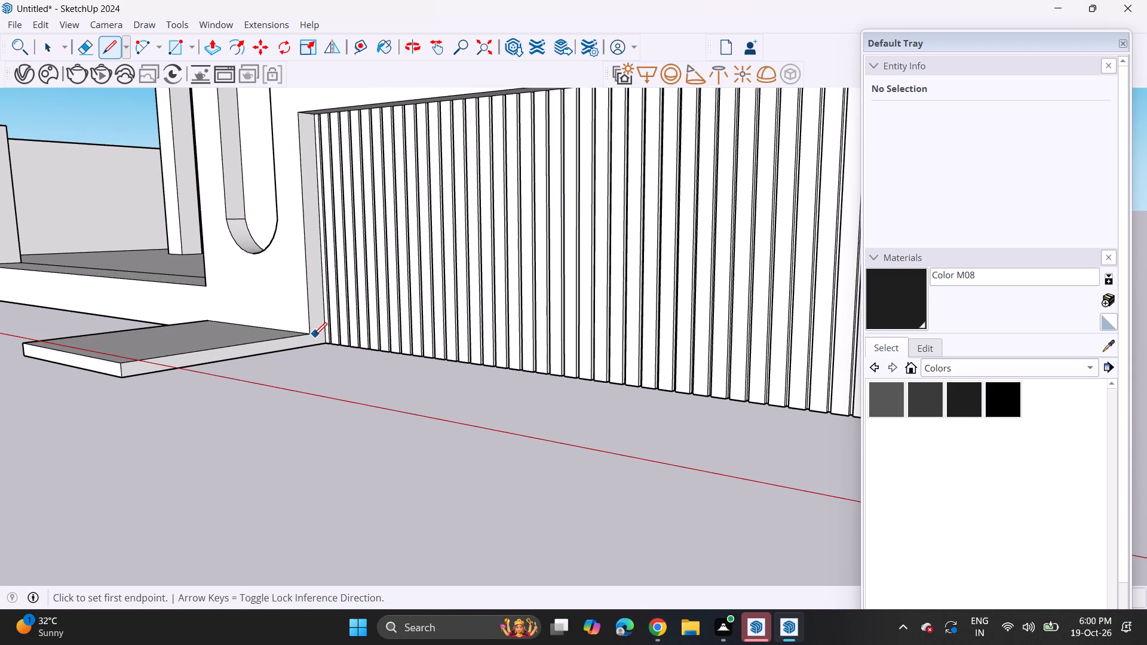
pyautogui.click(311, 336)
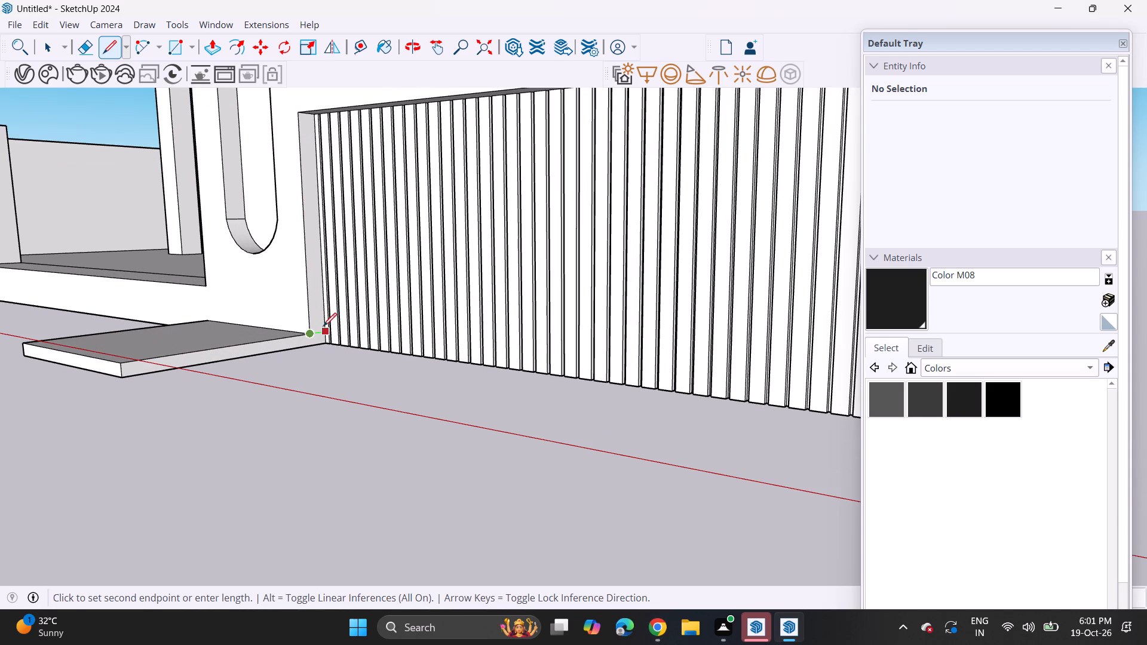
pyautogui.click(323, 326)
# Push/Pull the slab's end face along the strip recess up to the front wall's outer corner.
pyautogui.click(211, 48)
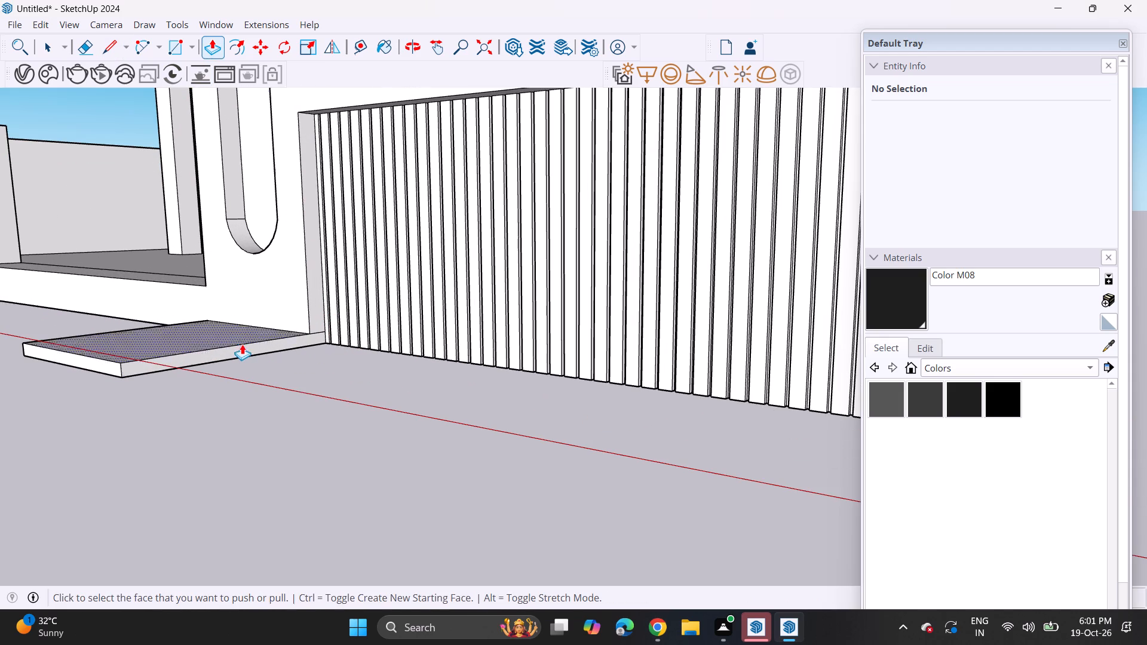
pyautogui.click(242, 345)
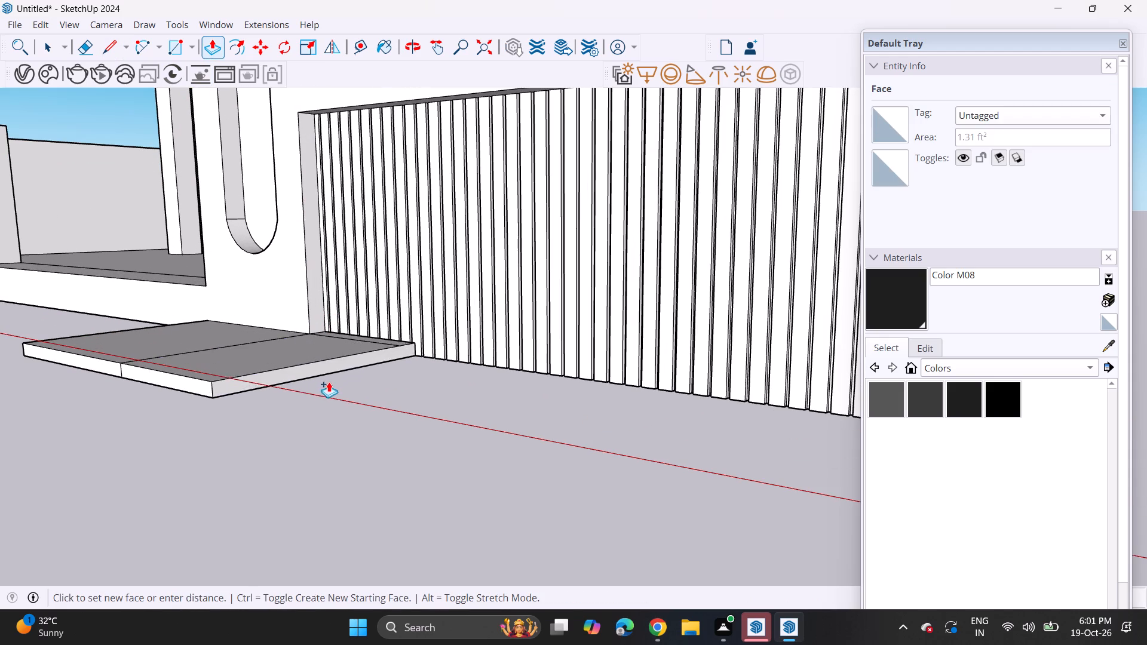
pyautogui.scroll(-8, 329, 382)
pyautogui.click(675, 392)
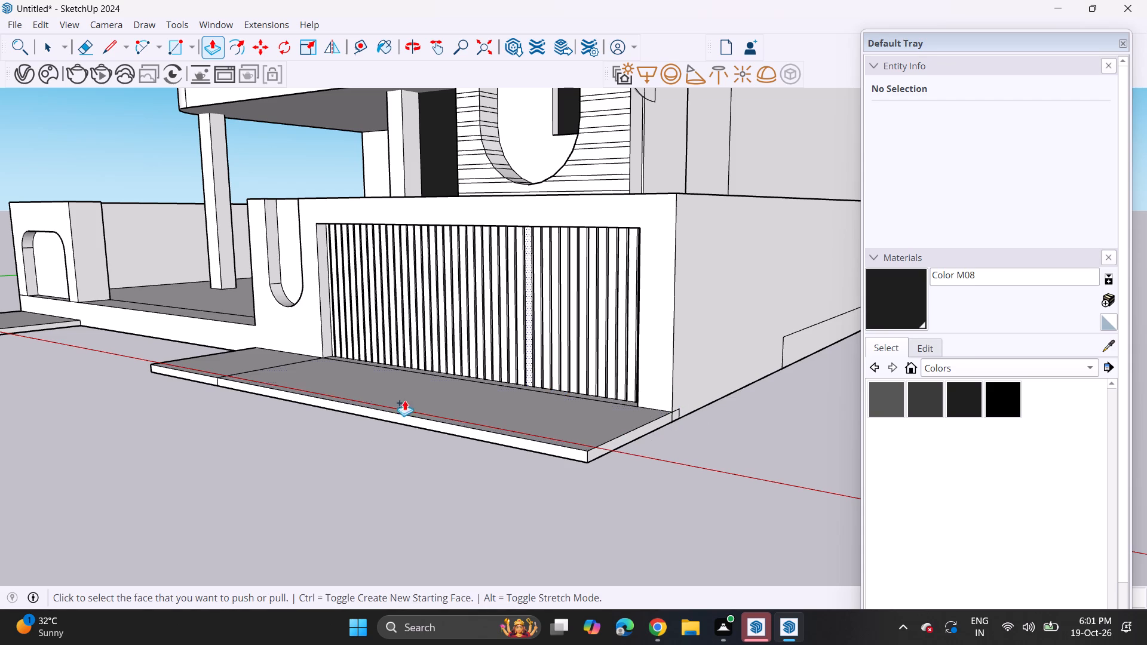
# Erase the seam line crossing the top of the extended slab in front of the striped wall.
pyautogui.moveTo(223, 357); pyautogui.dragTo(431, 478, button='middle')
pyautogui.click(79, 47)
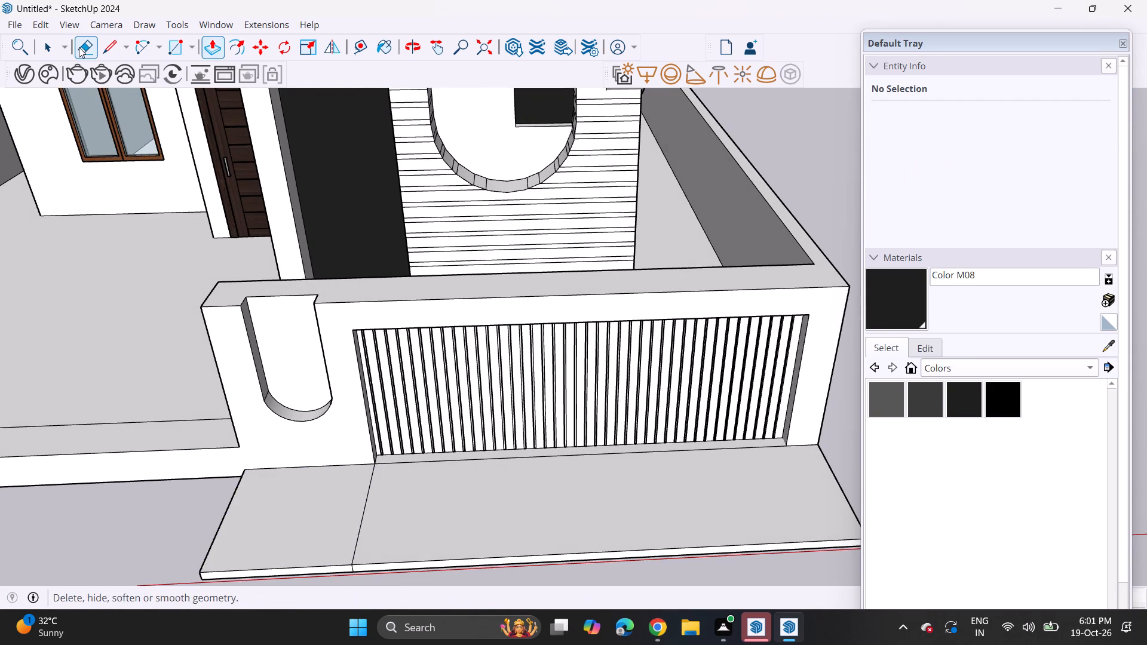
pyautogui.moveTo(360, 497); pyautogui.dragTo(401, 524)
pyautogui.scroll(-5, 386, 498)
pyautogui.keyDown('shift'); pyautogui.moveTo(408, 506); pyautogui.dragTo(703, 413, button='middle'); pyautogui.keyUp('shift')
pyautogui.scroll(-3, 679, 399)
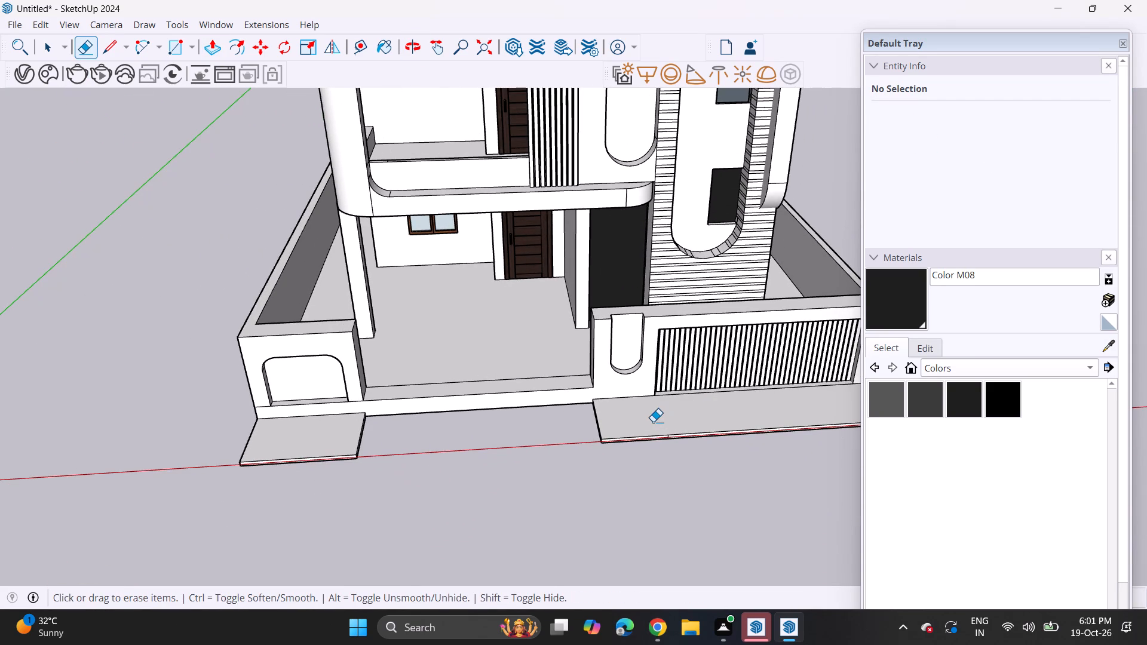
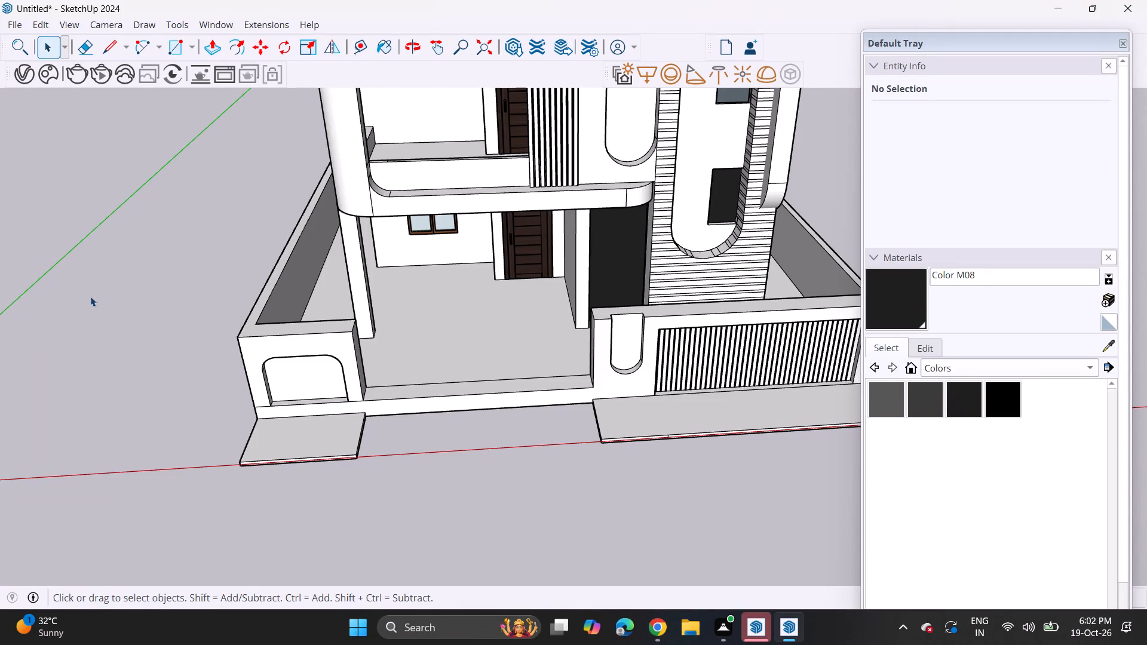
# Draw a tangent two-point arc across the outer front corner of the slab beneath the recessed arched panel, on the gate-opening side.
pyautogui.click(158, 48)
pyautogui.click(157, 88)
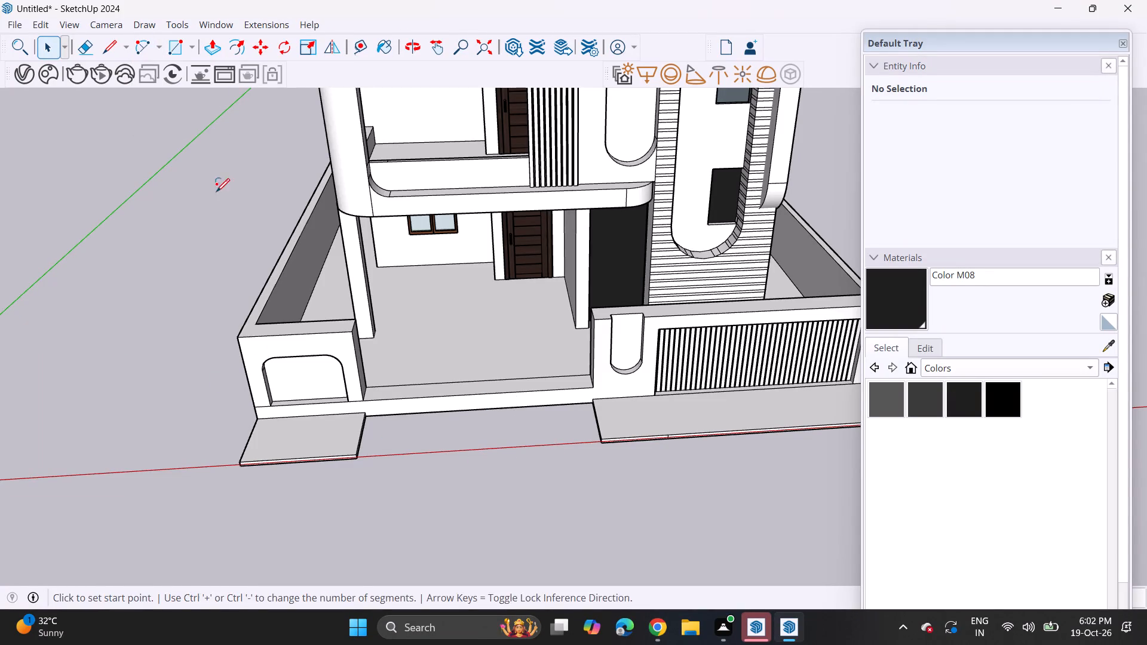
pyautogui.moveTo(275, 418); pyautogui.dragTo(293, 488, button='middle')
pyautogui.scroll(9, 346, 479)
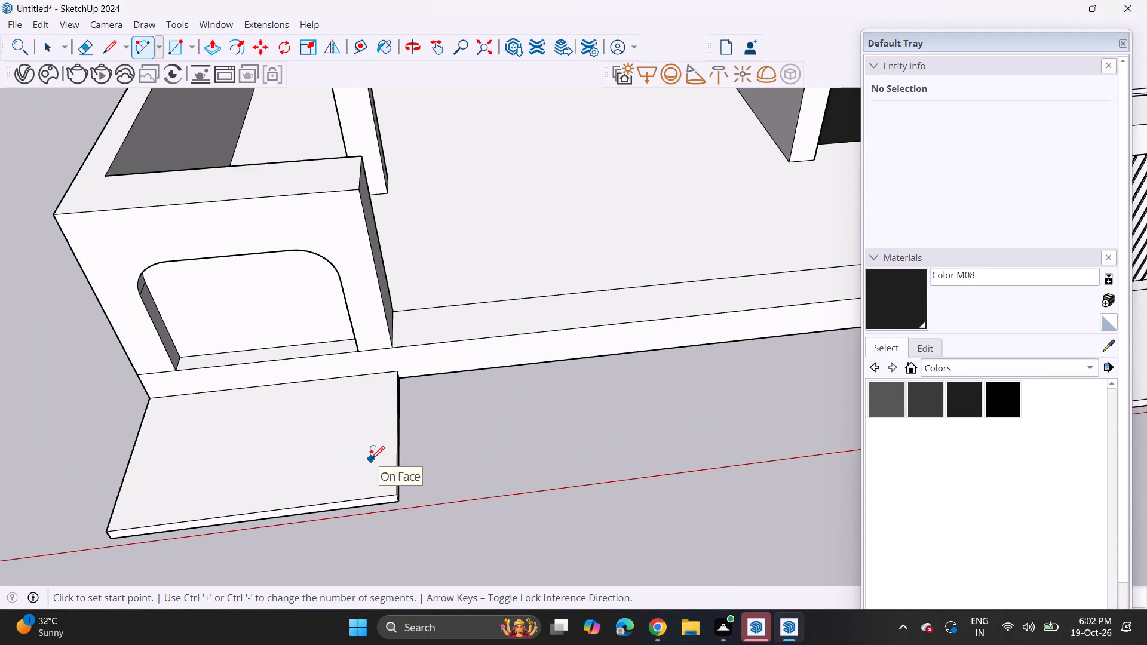
pyautogui.click(398, 454)
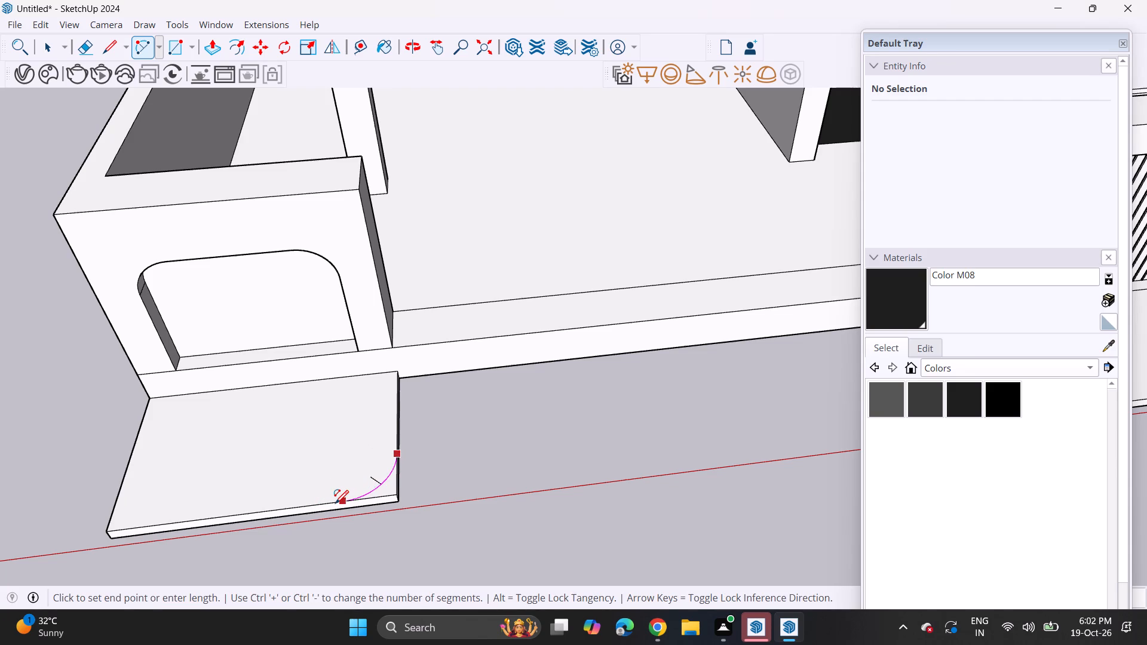
pyautogui.click(335, 503)
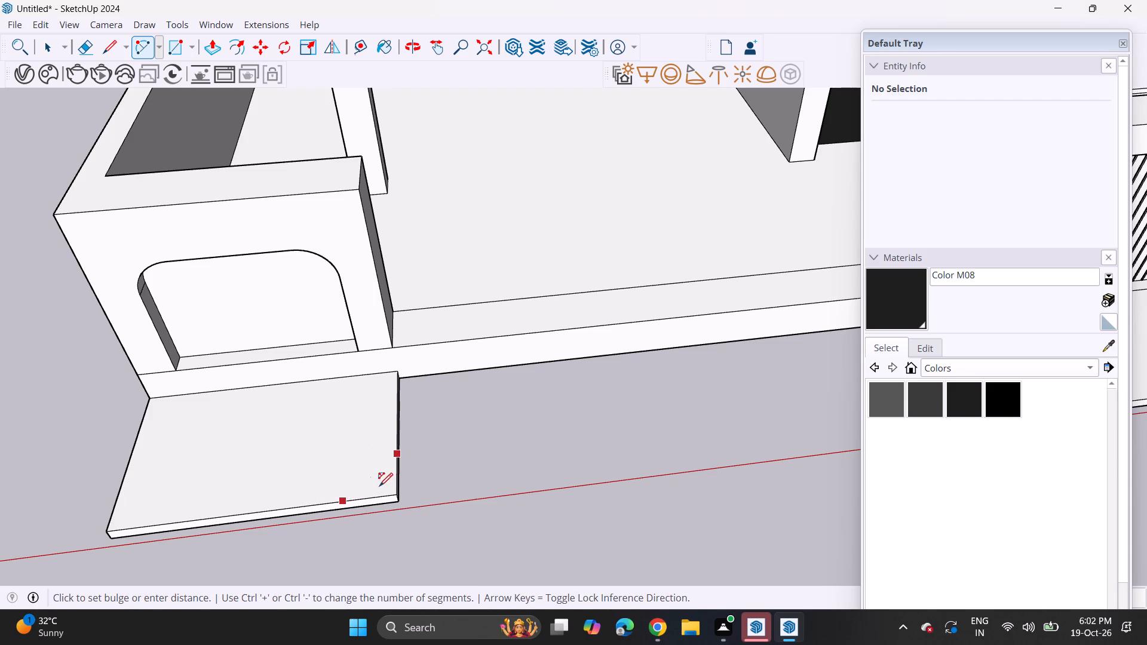
pyautogui.click(387, 481)
# Draw a matching tangent arc across the gate-side front corner of the slab in front of the striped wall.
pyautogui.scroll(-4, 341, 478)
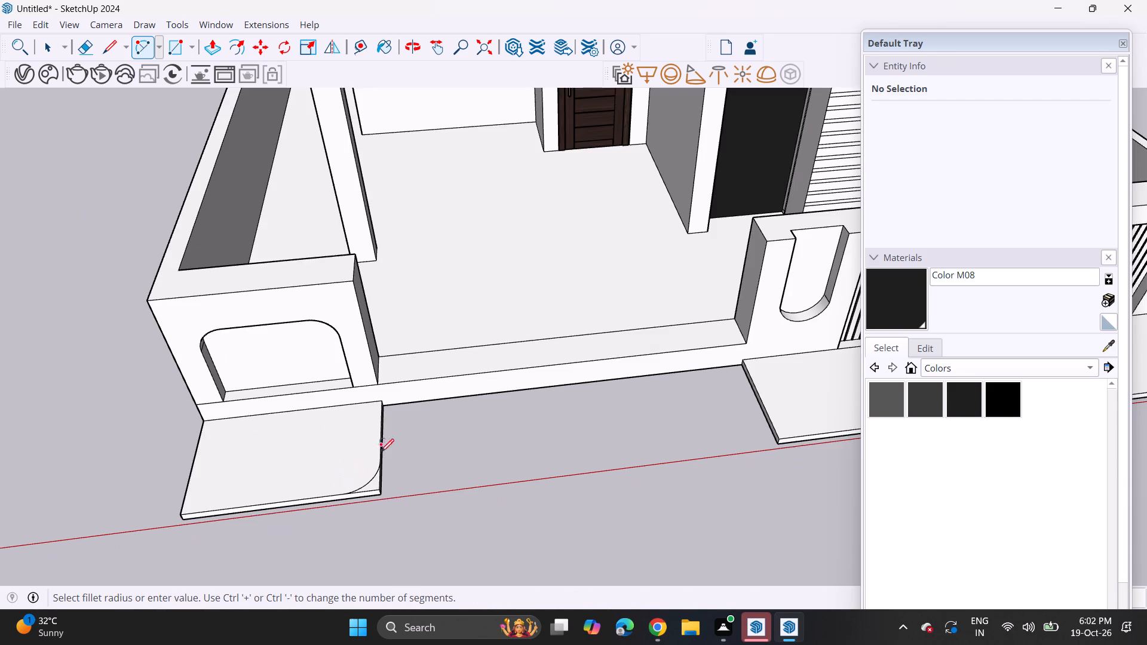
pyautogui.keyDown('shift'); pyautogui.moveTo(317, 431); pyautogui.dragTo(70, 442, button='middle'); pyautogui.keyUp('shift')
pyautogui.scroll(3, 538, 468)
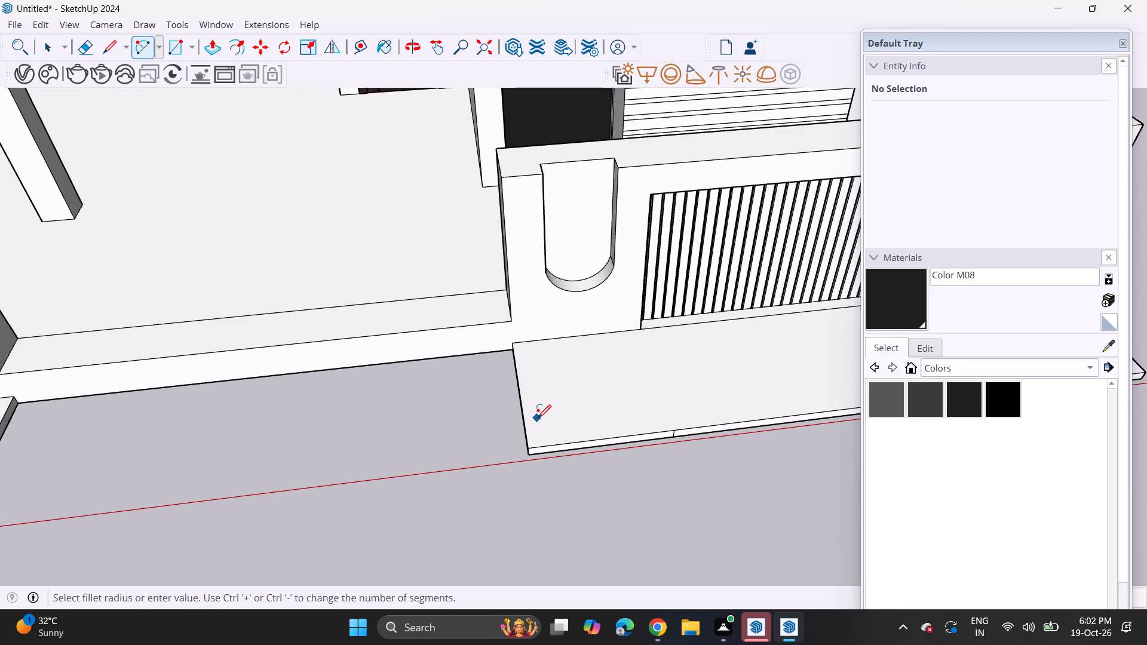
pyautogui.scroll(1, 541, 415)
pyautogui.click(524, 414)
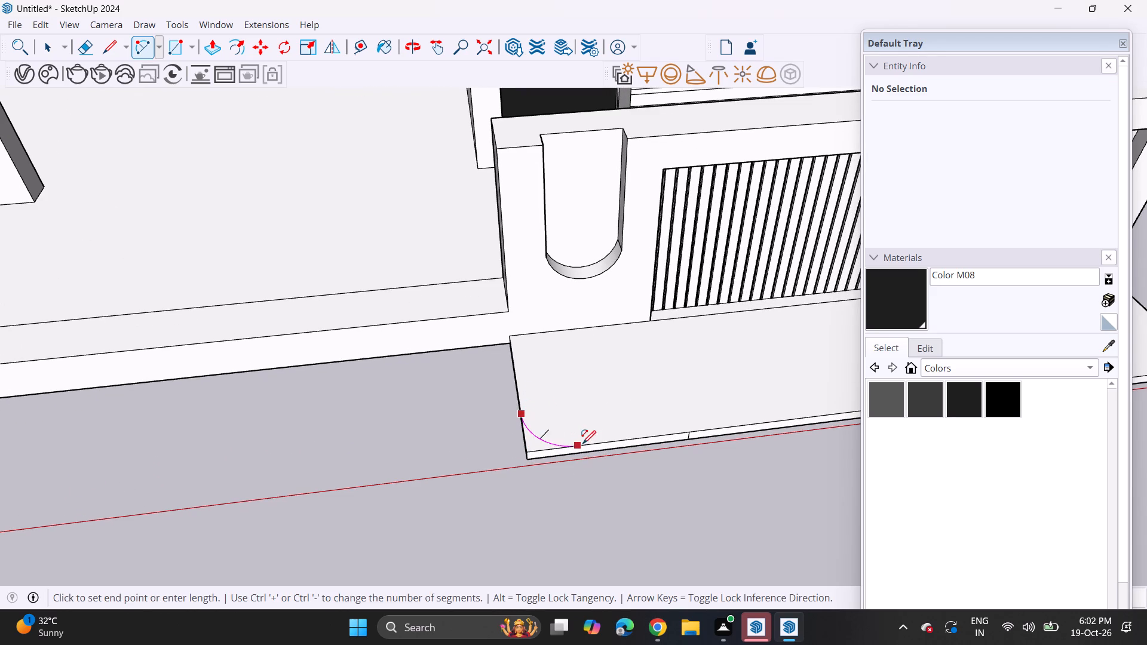
pyautogui.click(578, 449)
pyautogui.click(556, 444)
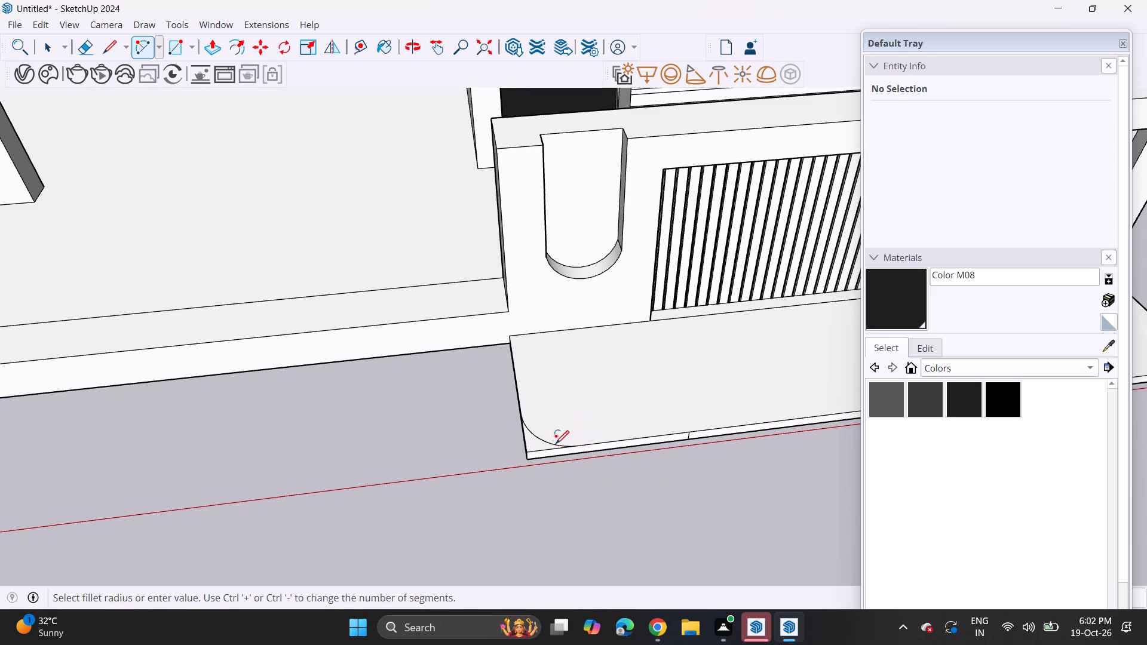
# Push/Pull the corner pieces outside the arcs down through both slabs, leaving rounded front corners facing the gate opening.
pyautogui.click(214, 35)
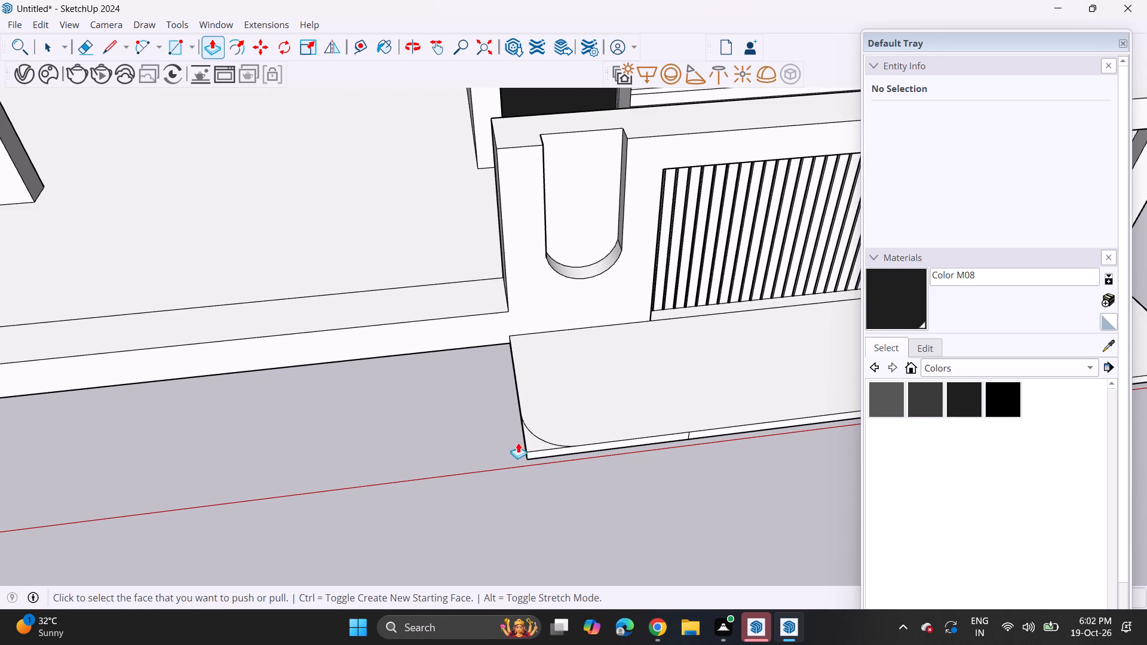
pyautogui.click(532, 446)
pyautogui.click(532, 474)
pyautogui.scroll(-4, 495, 476)
pyautogui.moveTo(384, 452); pyautogui.dragTo(640, 400, button='middle')
pyautogui.scroll(4, 346, 388)
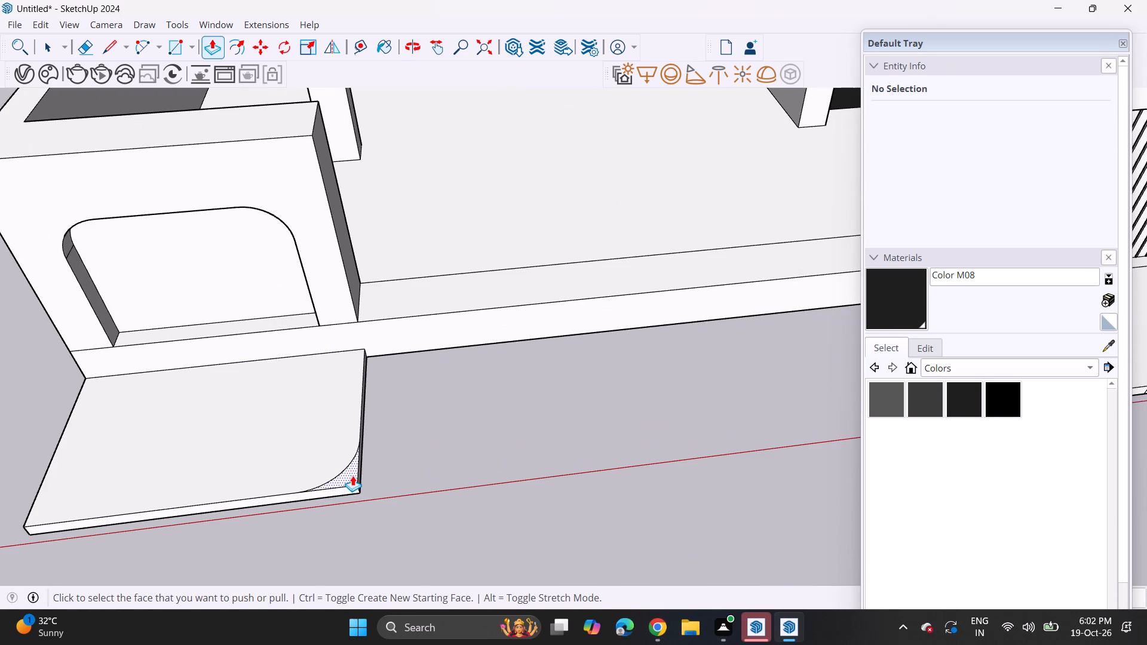
pyautogui.click(352, 475)
pyautogui.click(360, 508)
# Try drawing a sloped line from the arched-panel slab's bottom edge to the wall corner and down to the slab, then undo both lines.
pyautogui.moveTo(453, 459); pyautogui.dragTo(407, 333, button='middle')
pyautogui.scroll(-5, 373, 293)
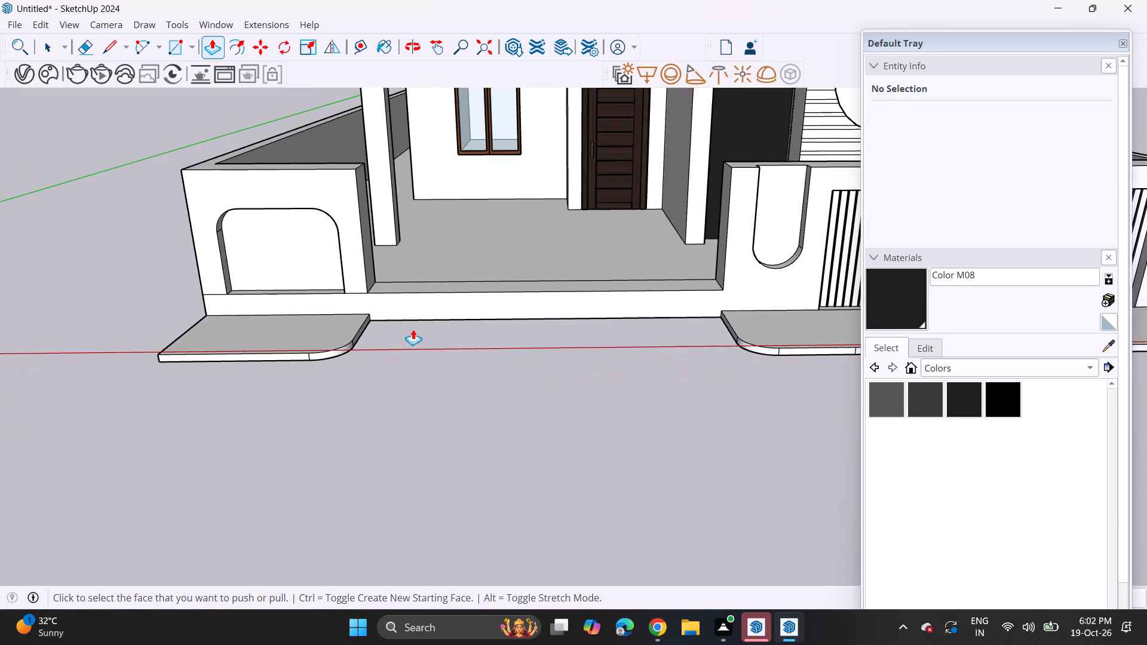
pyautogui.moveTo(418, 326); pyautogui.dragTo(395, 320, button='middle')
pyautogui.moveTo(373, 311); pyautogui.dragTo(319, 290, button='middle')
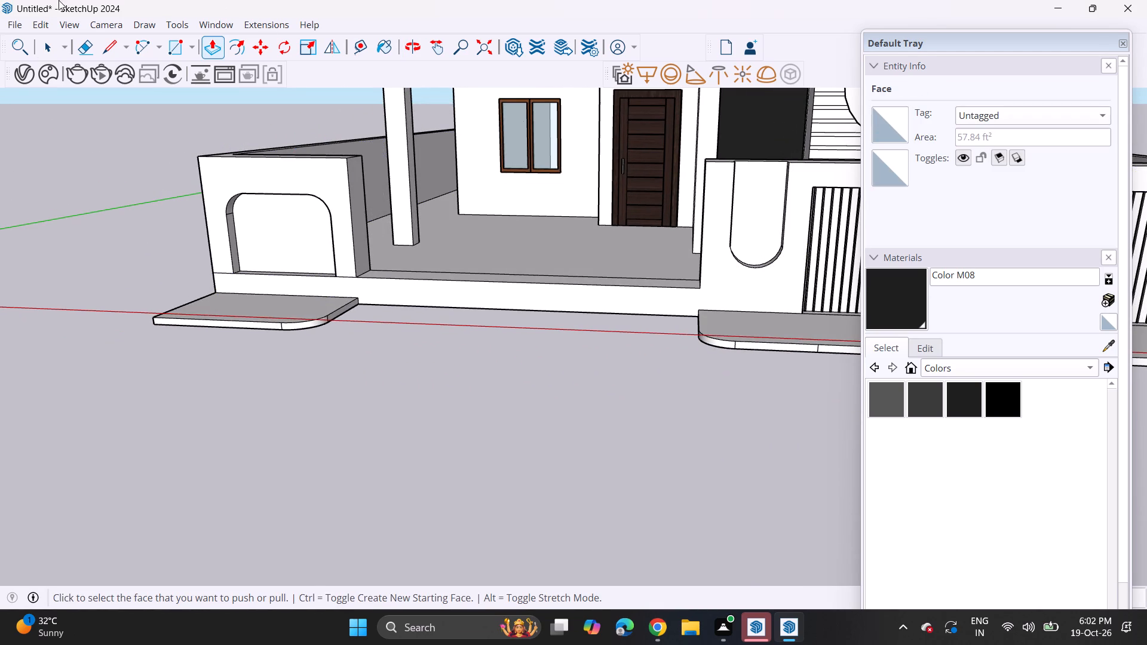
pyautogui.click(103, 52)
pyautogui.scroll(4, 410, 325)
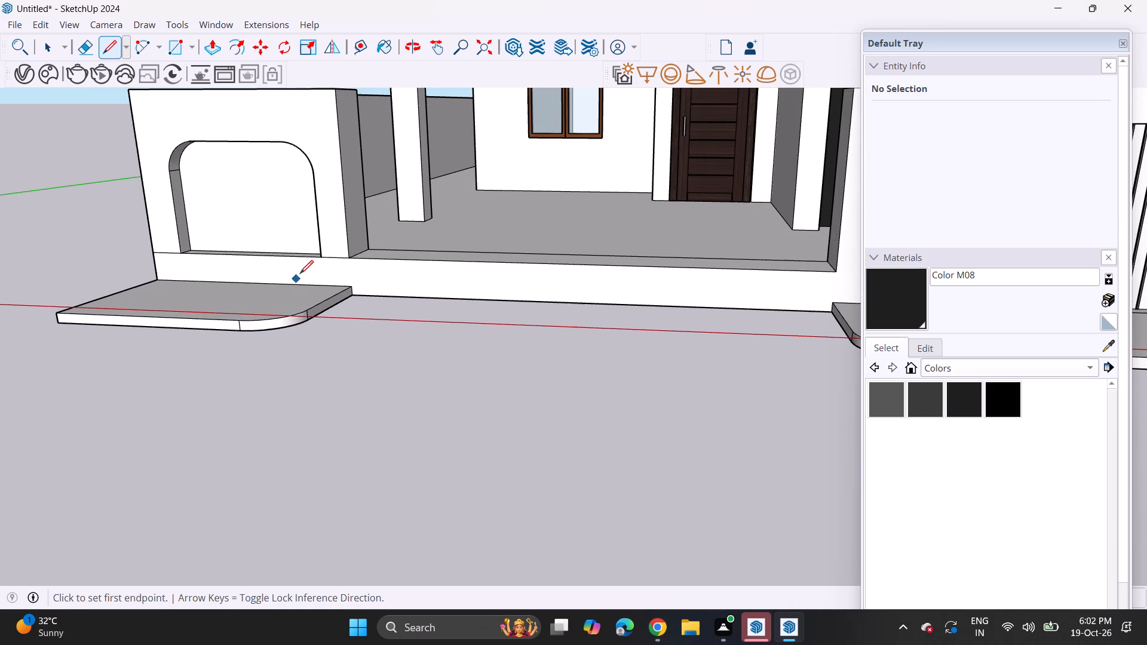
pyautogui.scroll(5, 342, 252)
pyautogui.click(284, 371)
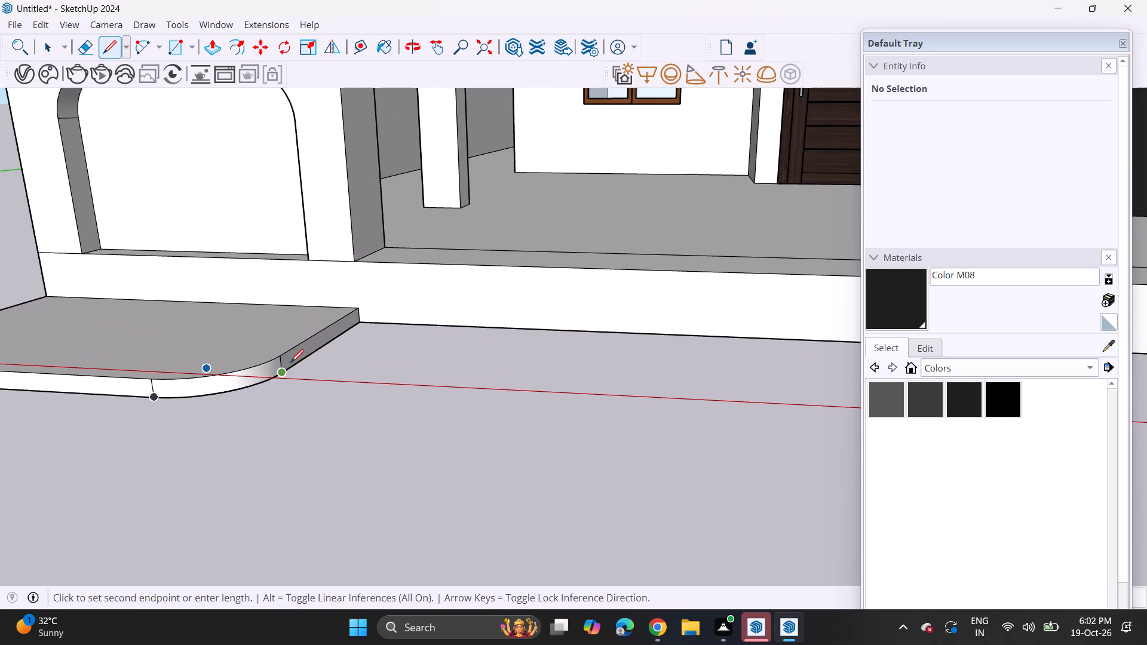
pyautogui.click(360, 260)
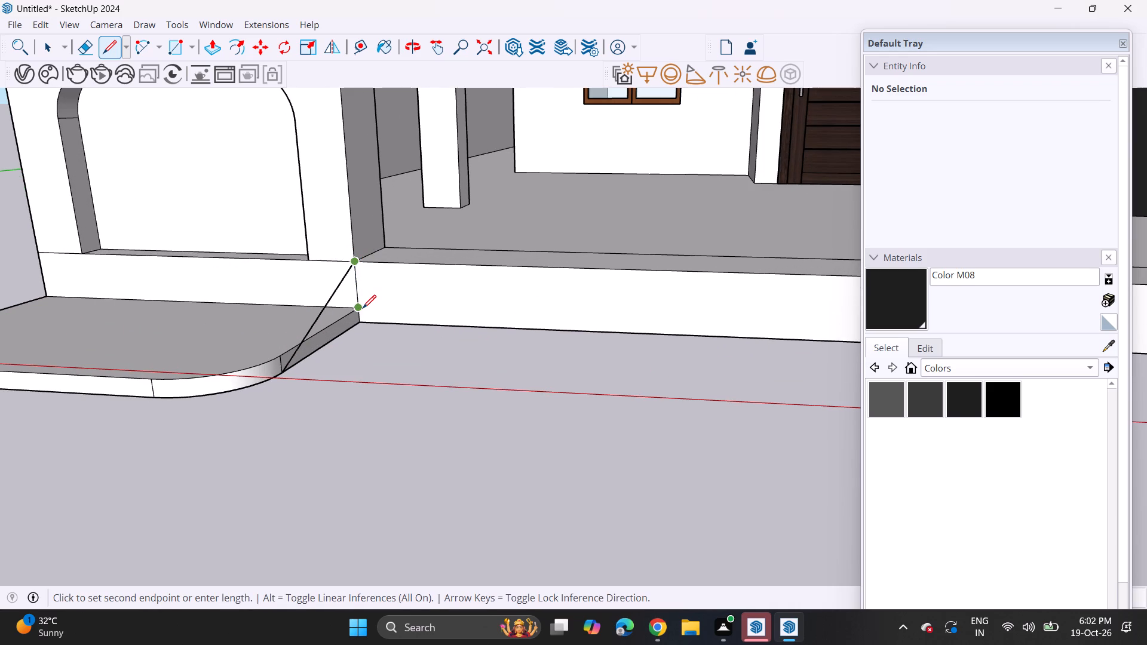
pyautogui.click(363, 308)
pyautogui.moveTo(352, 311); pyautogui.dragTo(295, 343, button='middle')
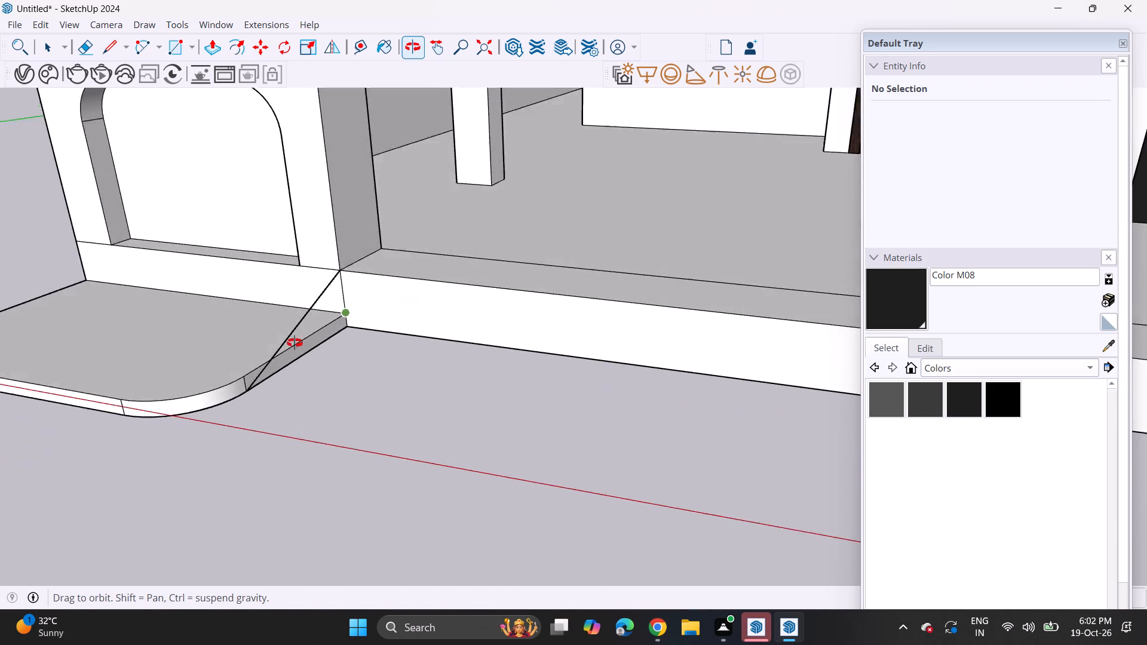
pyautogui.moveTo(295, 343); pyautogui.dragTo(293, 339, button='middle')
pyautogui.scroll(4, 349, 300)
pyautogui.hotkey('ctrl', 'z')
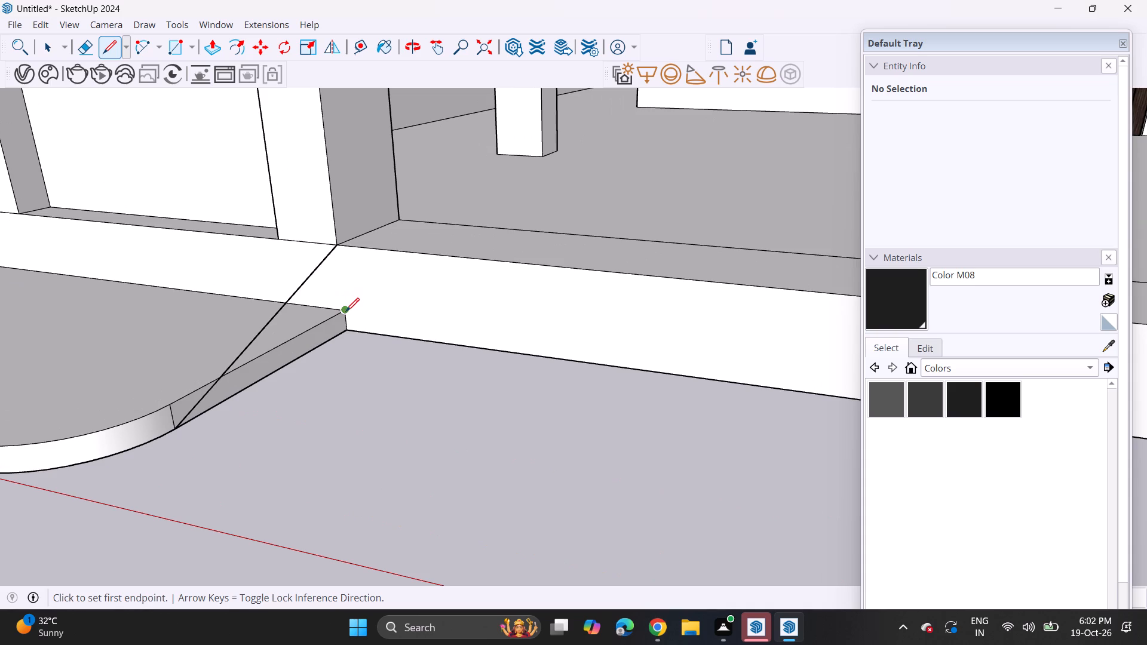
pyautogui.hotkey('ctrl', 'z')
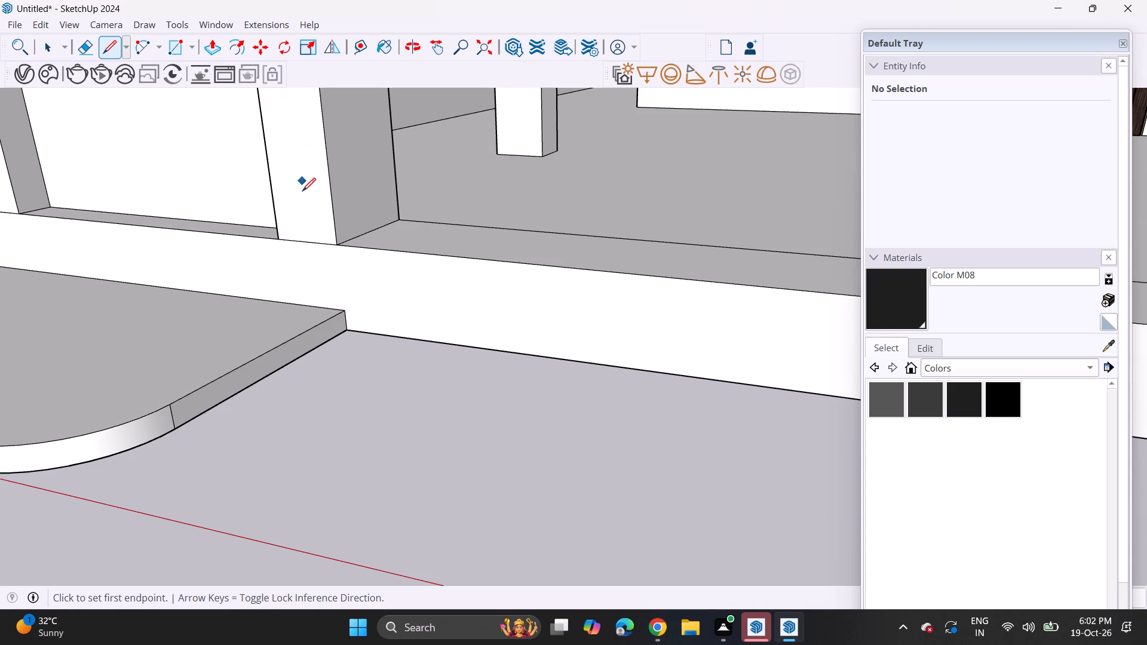
# Draw a triangular ramp profile from the arched-panel slab's inner corner up to the wall corner and down to the slab's bottom edge.
pyautogui.click(345, 307)
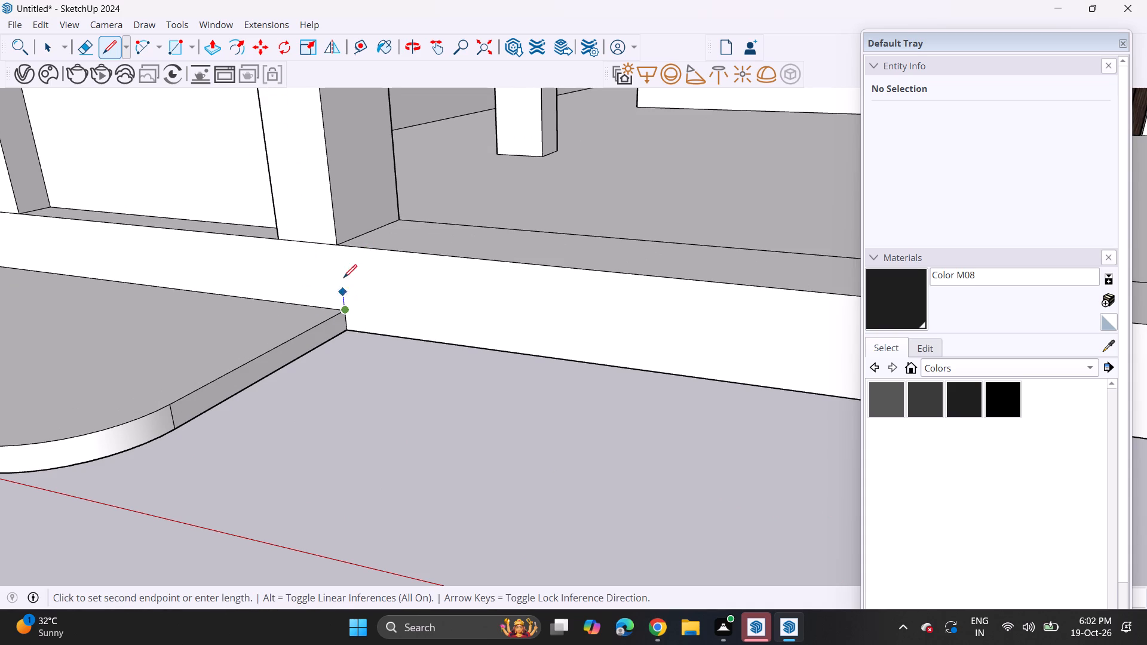
pyautogui.click(346, 243)
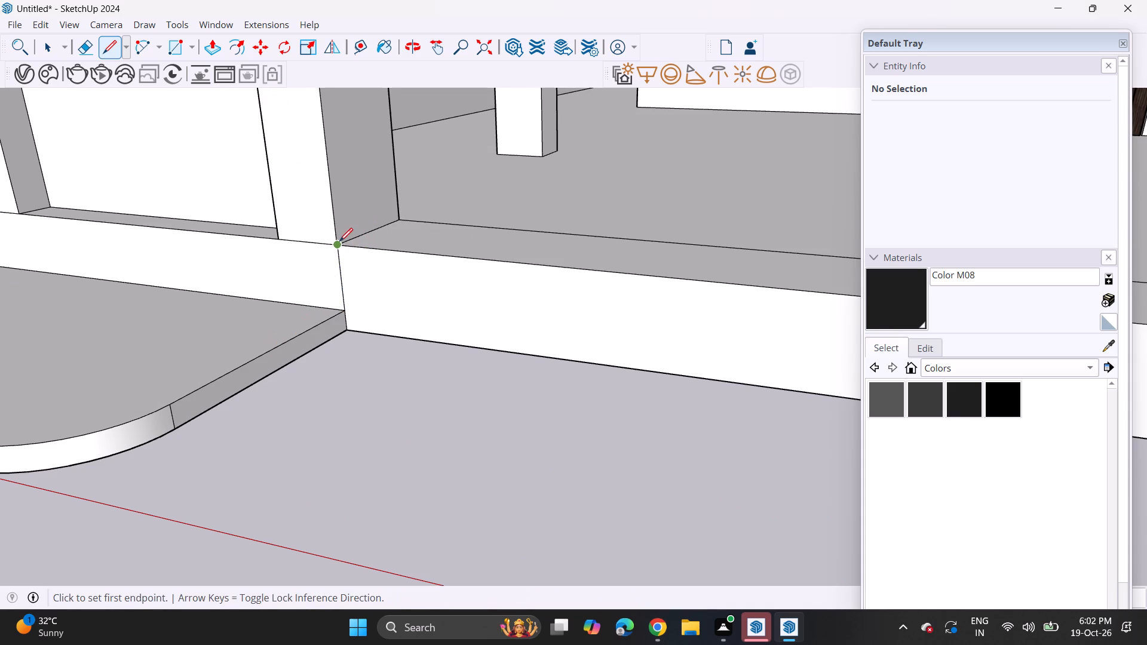
pyautogui.click(339, 241)
pyautogui.click(173, 427)
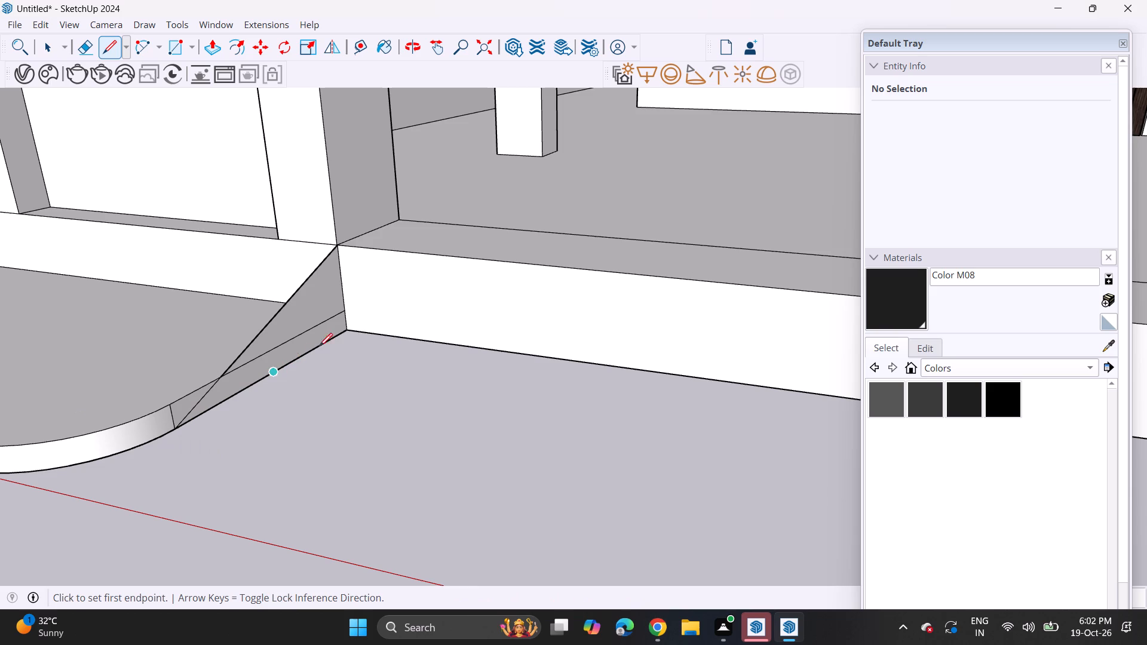
# Push/Pull both parts of the triangular profile the same distance partway across the gate opening to form a sloped ramp.
pyautogui.click(207, 45)
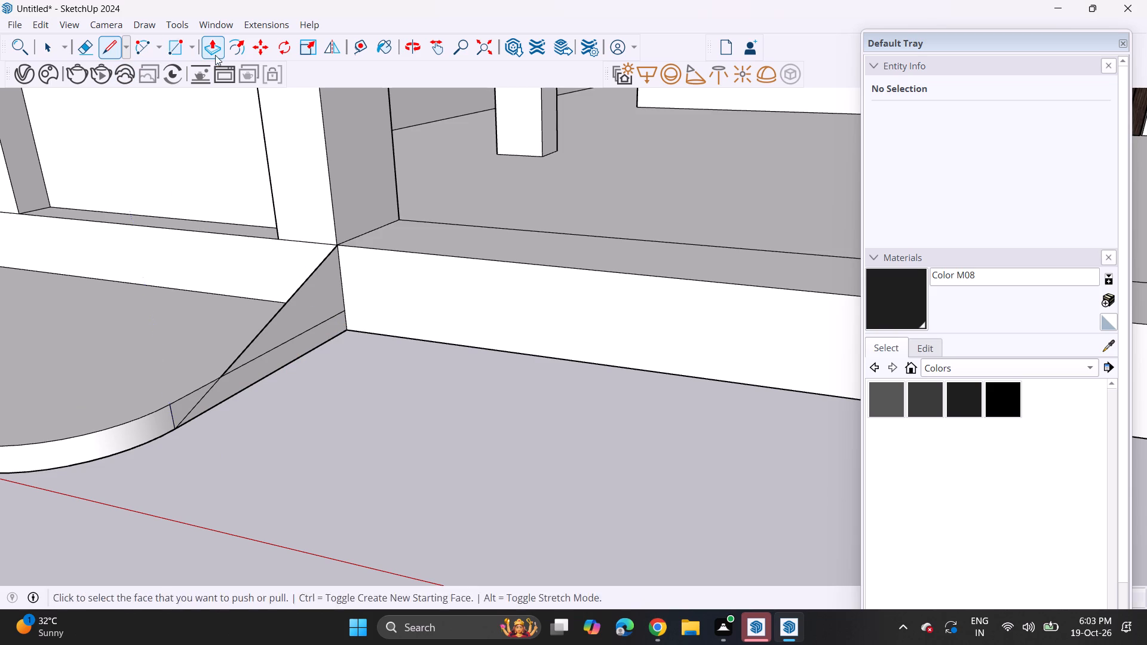
pyautogui.click(306, 308)
pyautogui.scroll(-10, 384, 351)
pyautogui.keyDown('shift'); pyautogui.moveTo(415, 380); pyautogui.dragTo(344, 356, button='middle'); pyautogui.keyUp('shift')
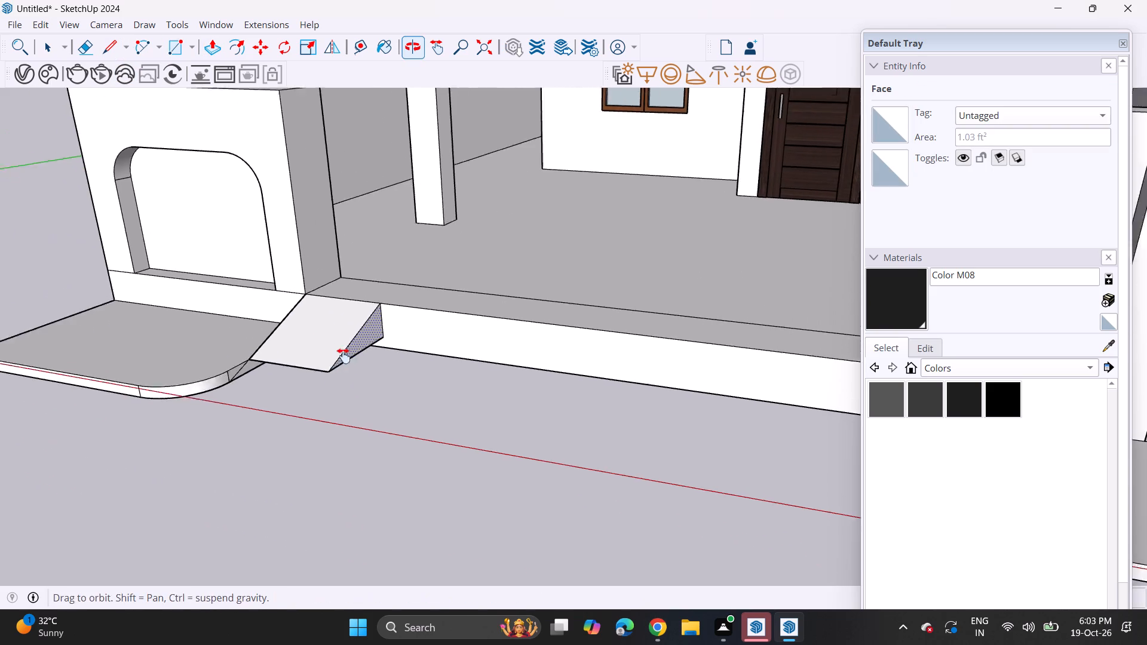
pyautogui.keyDown('shift'); pyautogui.moveTo(344, 356); pyautogui.dragTo(310, 327, button='middle'); pyautogui.keyUp('shift')
pyautogui.scroll(-8, 333, 345)
pyautogui.moveTo(525, 377); pyautogui.dragTo(583, 376, button='middle')
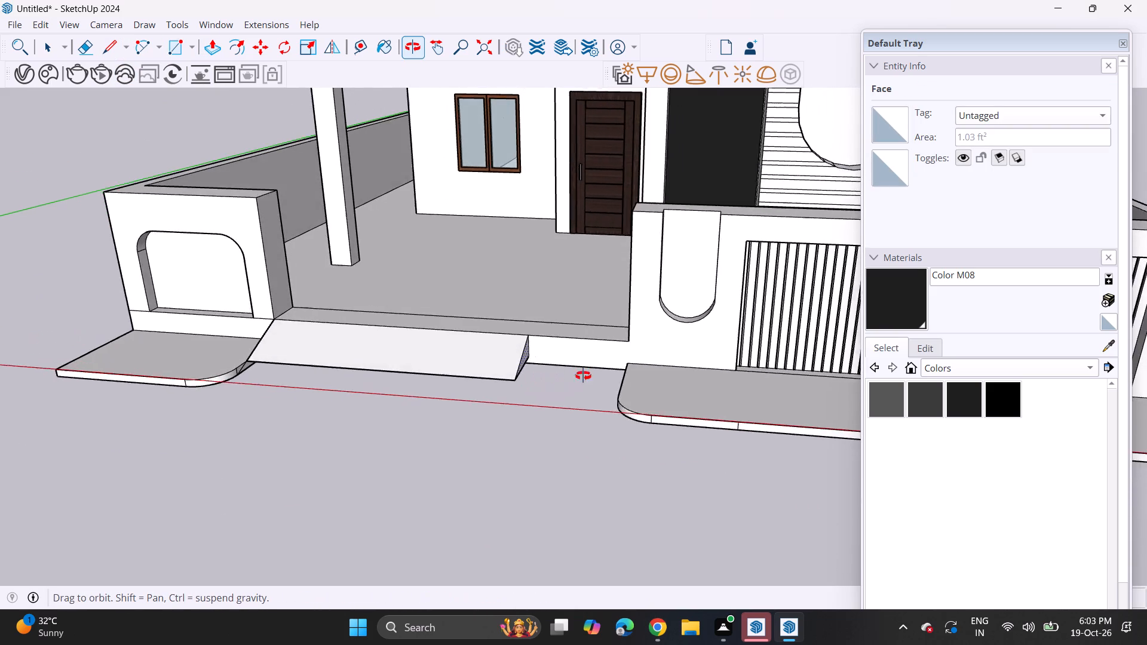
pyautogui.moveTo(583, 376); pyautogui.dragTo(600, 369, button='middle')
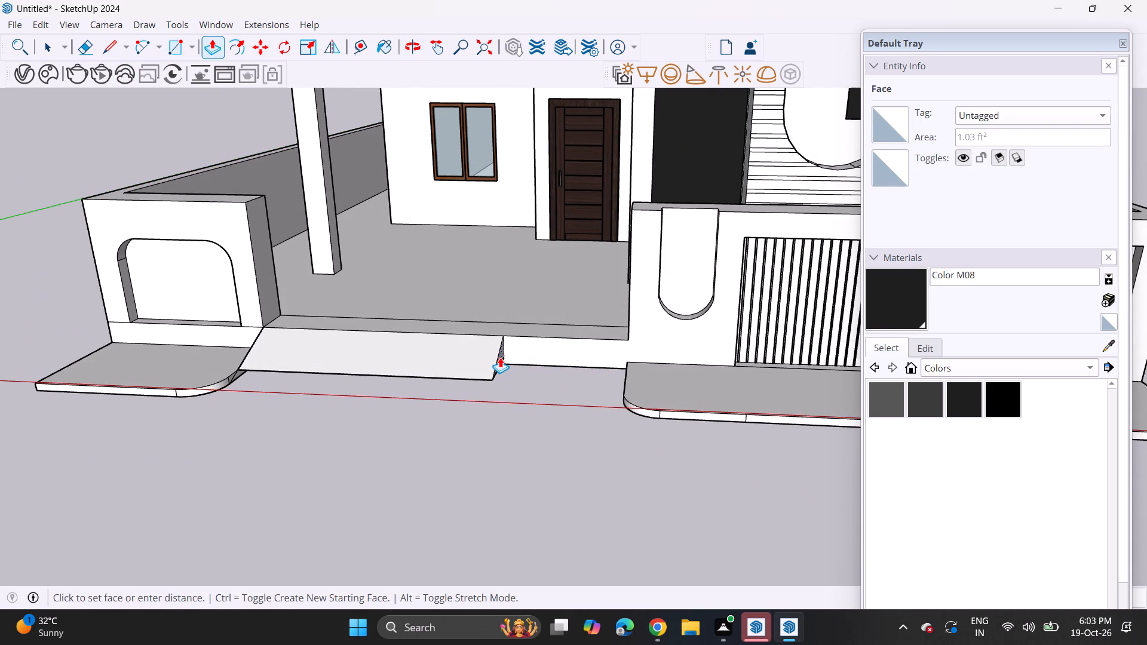
pyautogui.click(502, 356)
pyautogui.moveTo(194, 383); pyautogui.dragTo(212, 307, button='middle')
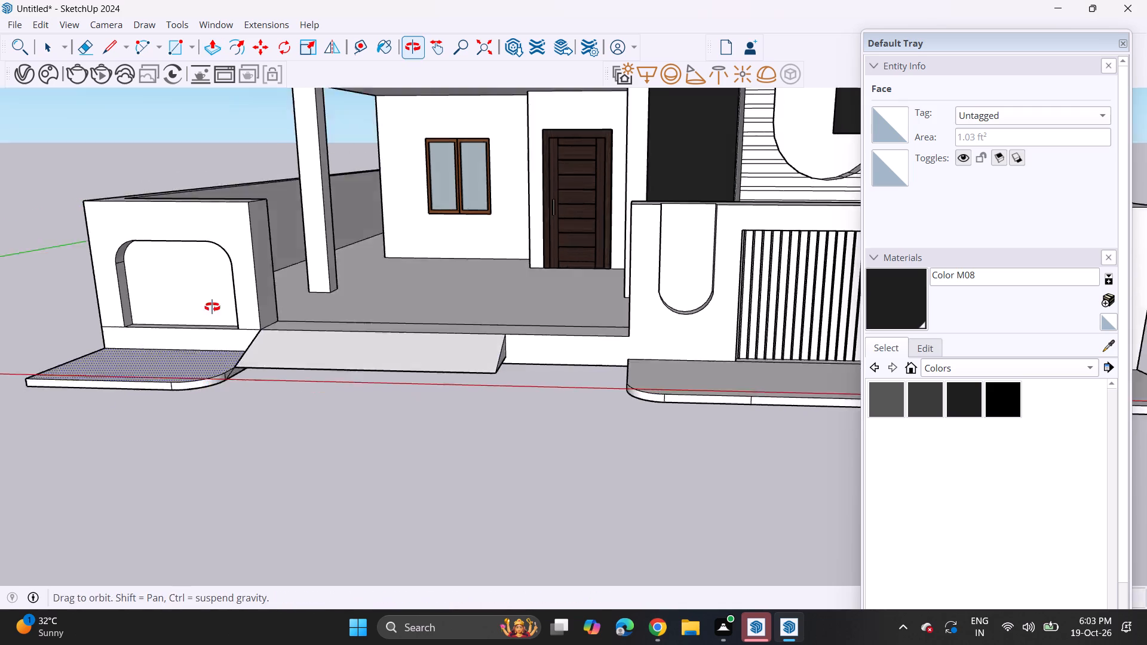
pyautogui.moveTo(212, 307); pyautogui.dragTo(211, 309, button='middle')
pyautogui.scroll(3, 242, 362)
pyautogui.doubleClick(234, 367)
# Erase the seam line running along the ramp's sloped face.
pyautogui.moveTo(322, 348); pyautogui.dragTo(326, 442, button='middle')
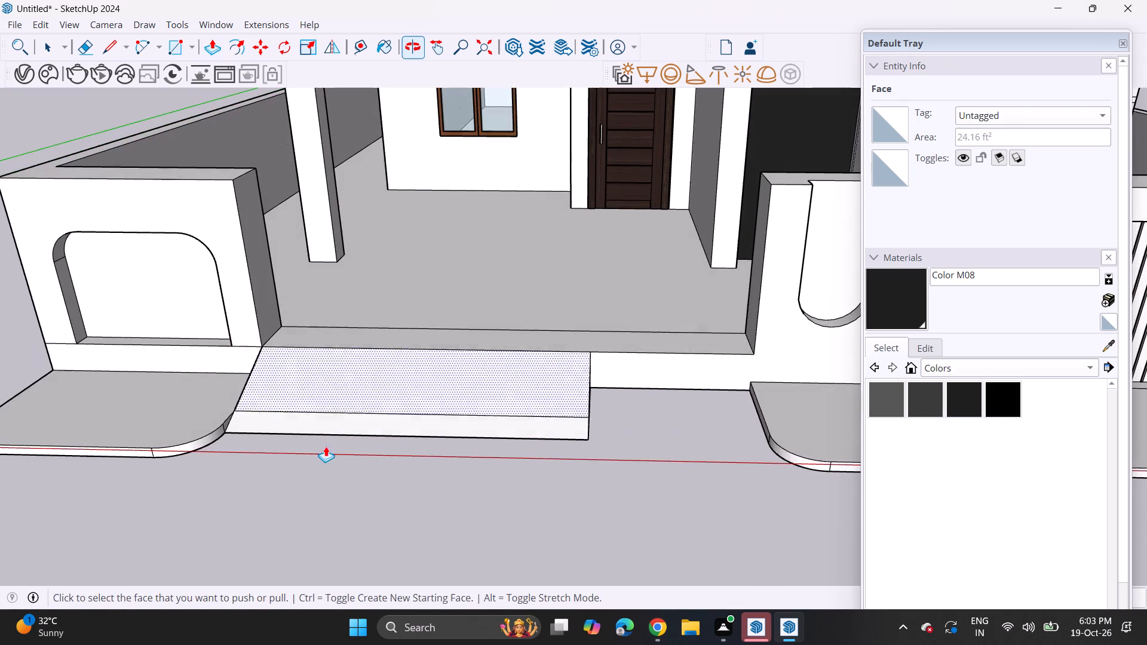
pyautogui.scroll(3, 425, 397)
pyautogui.moveTo(92, 38); pyautogui.dragTo(94, 47)
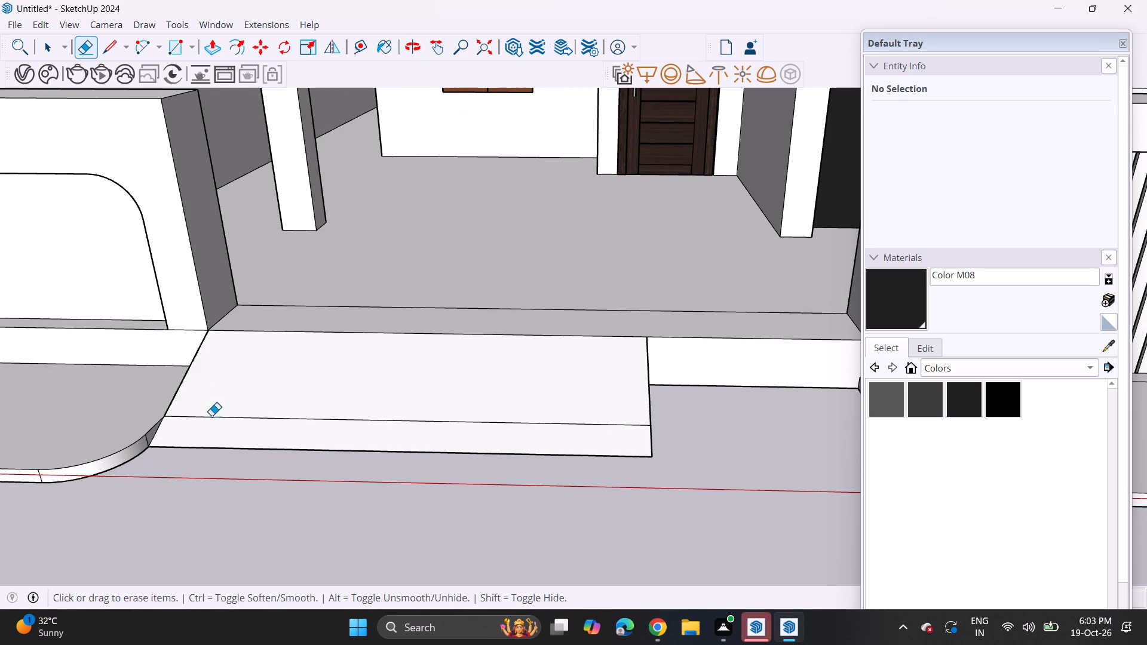
pyautogui.click(211, 416)
# Draw a vertical line from the striped wall slab's inner corner up to the wall's lower corner at the gate opening.
pyautogui.scroll(-4, 245, 404)
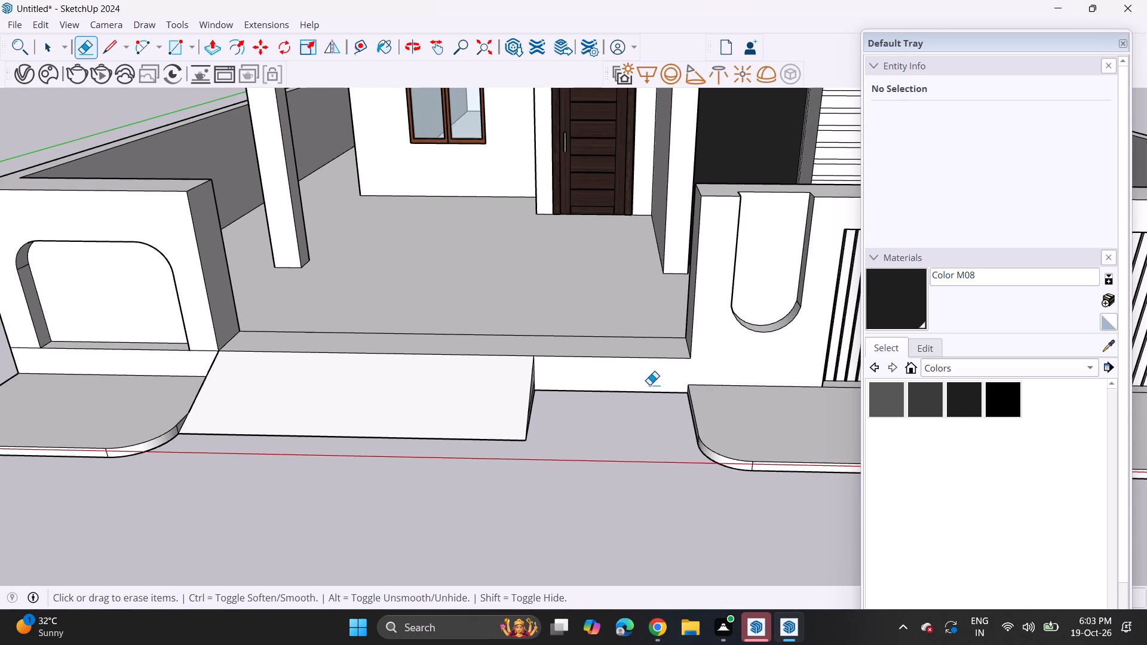
pyautogui.click(119, 42)
pyautogui.scroll(3, 667, 341)
pyautogui.scroll(3, 703, 403)
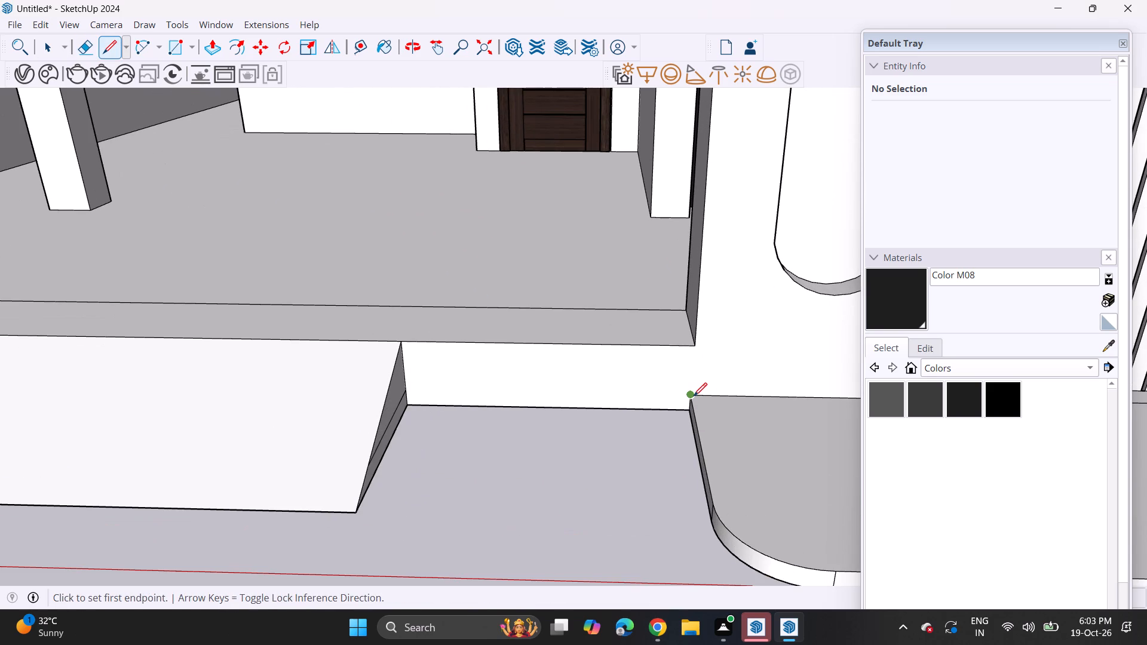
pyautogui.click(694, 396)
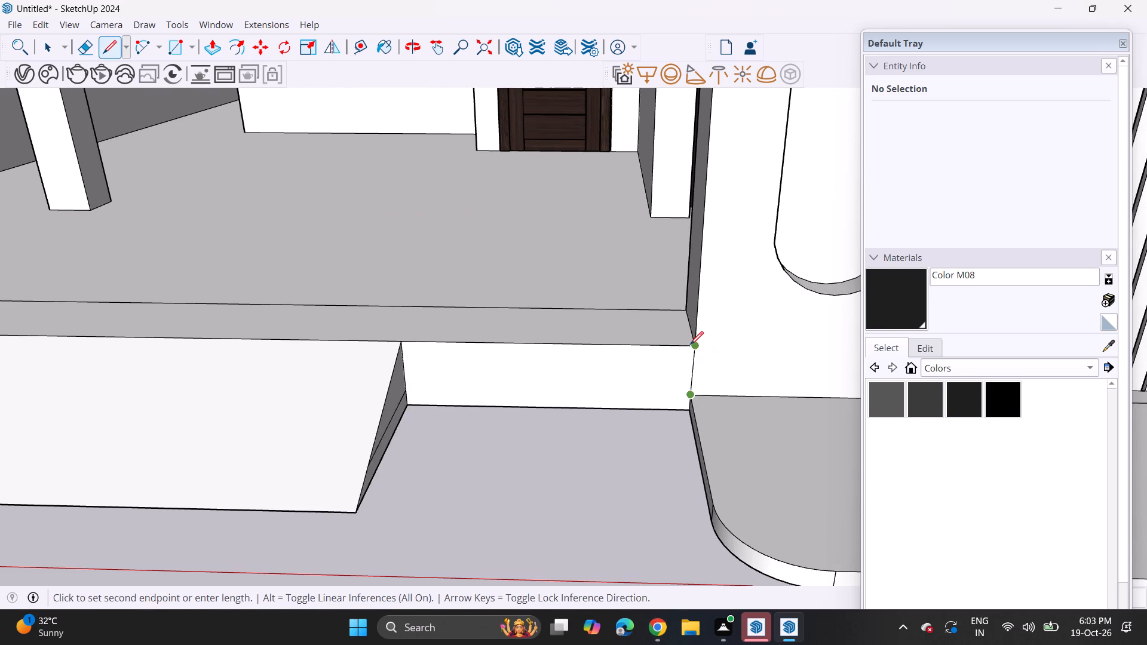
pyautogui.scroll(5, 691, 352)
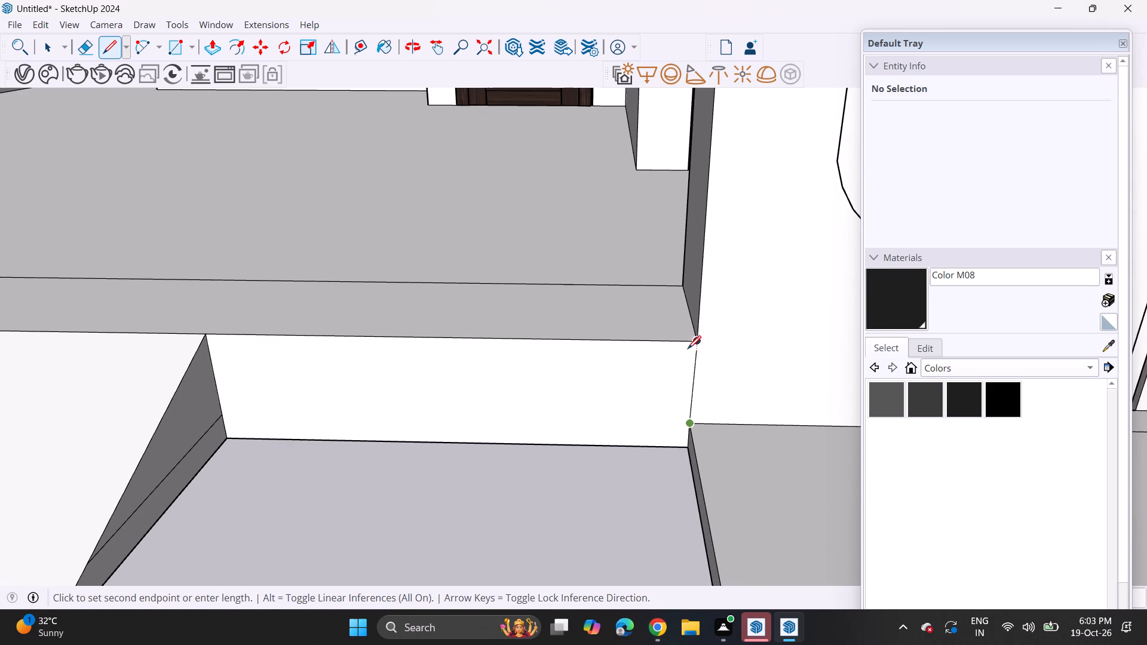
pyautogui.click(689, 345)
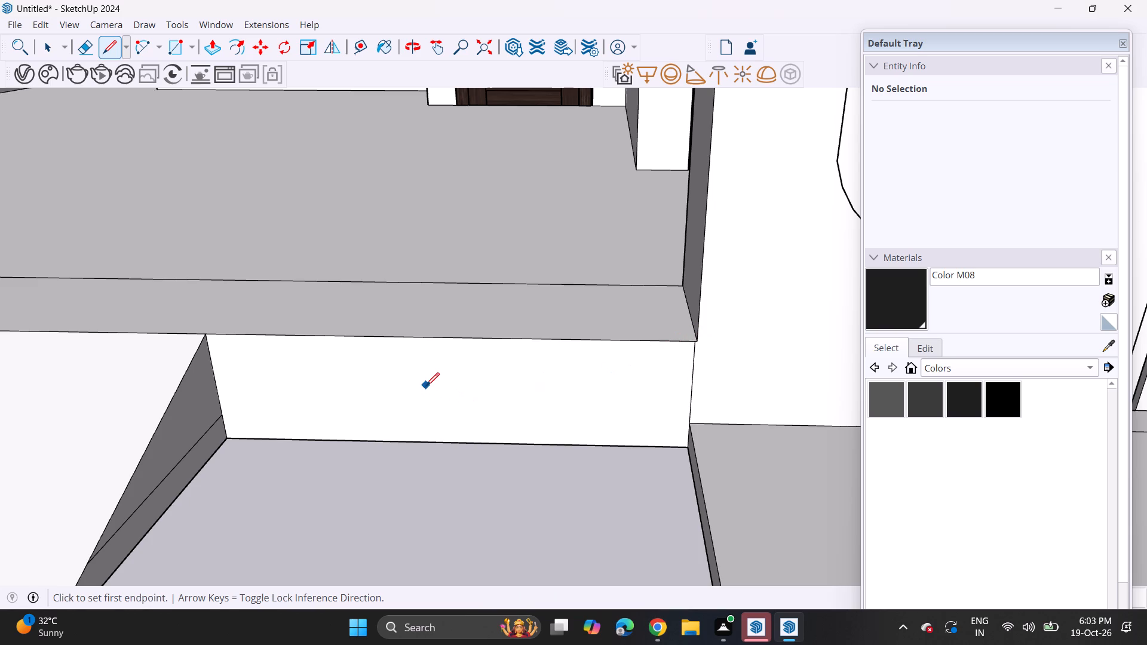
pyautogui.click(216, 371)
# Split the vertical face beside the ramp into three bands with two horizontal lines from the ramp side to the striped wall.
pyautogui.click(688, 382)
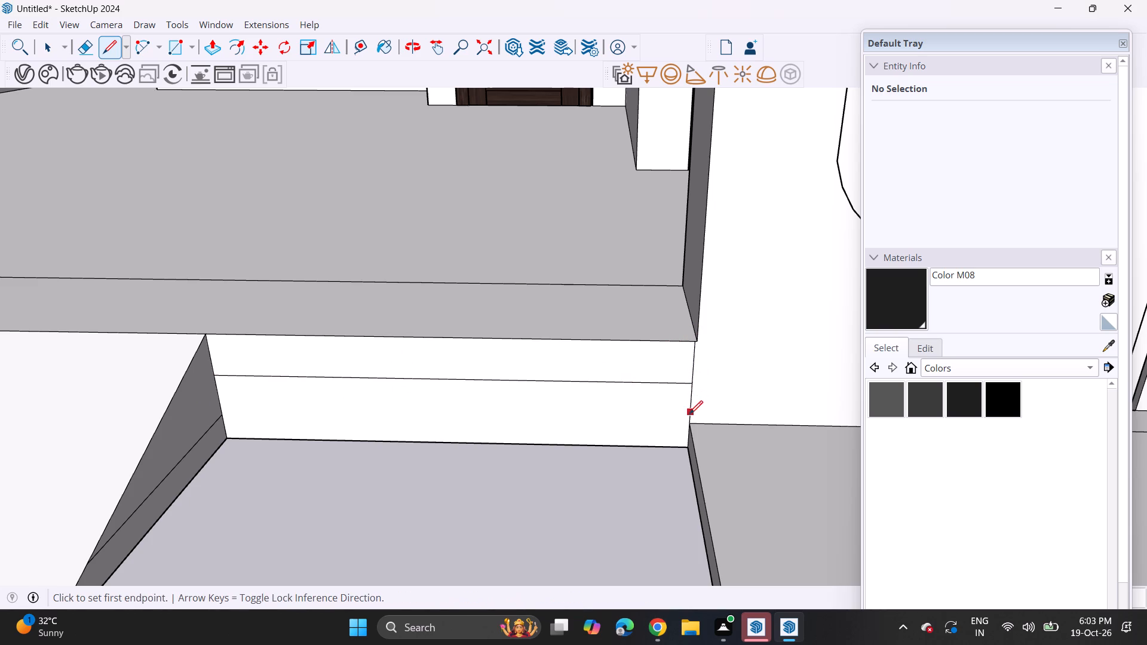
pyautogui.click(689, 424)
pyautogui.click(225, 410)
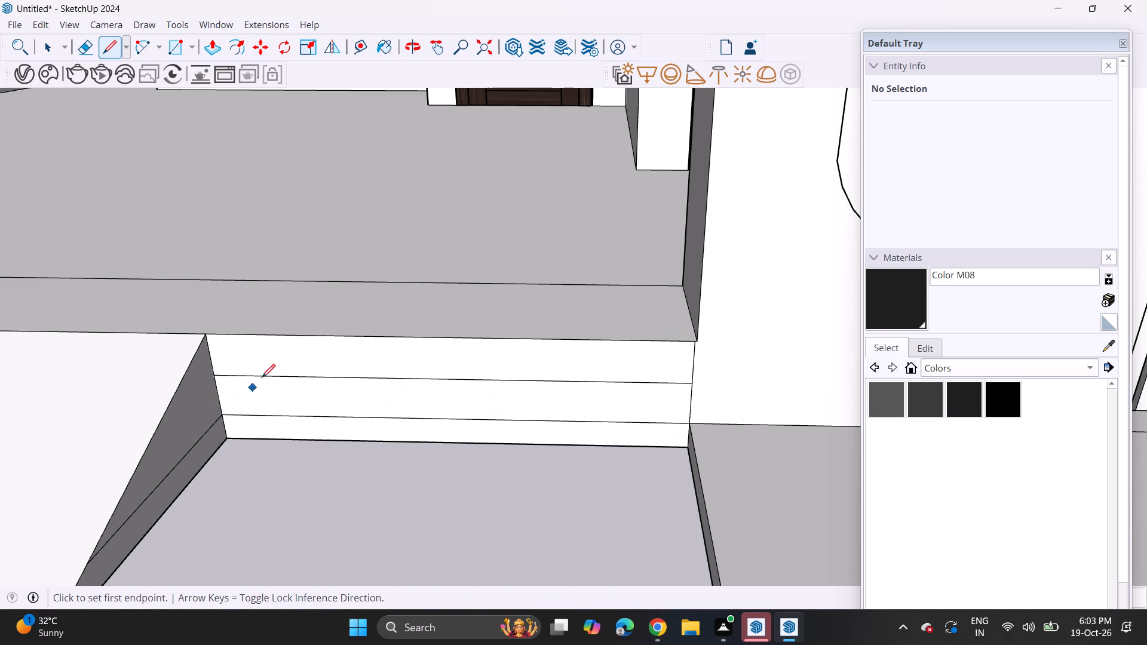
# Push/Pull the bottom and middle bands outward, the bottom one farther, to form steps beside the ramp.
pyautogui.click(214, 50)
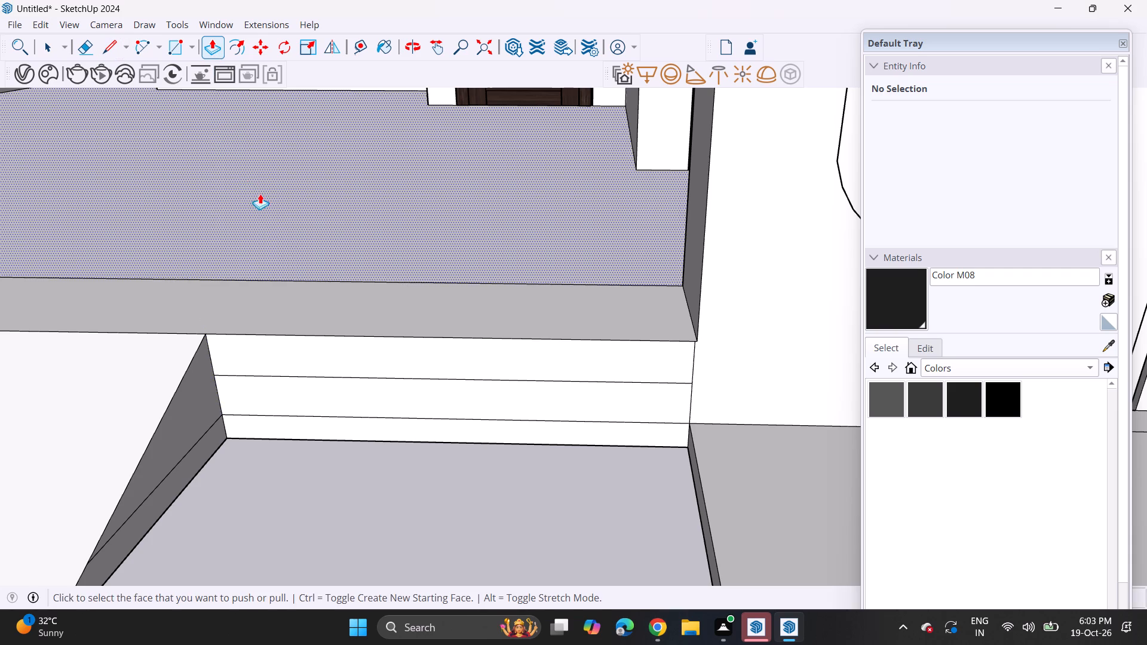
pyautogui.click(333, 438)
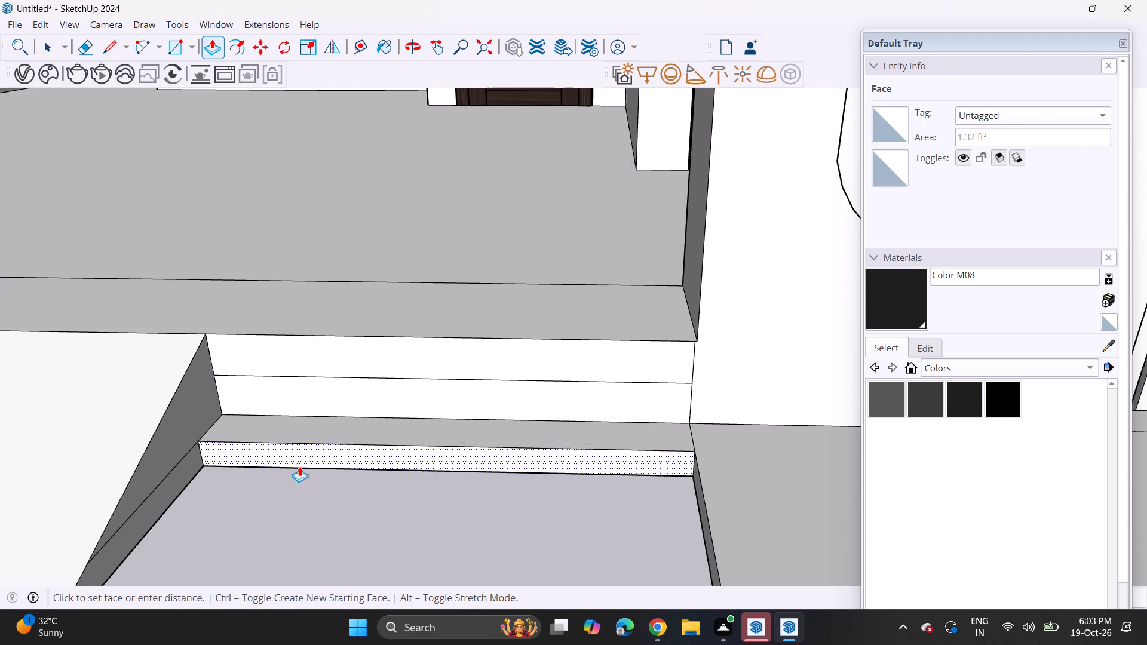
pyautogui.click(263, 544)
pyautogui.click(357, 393)
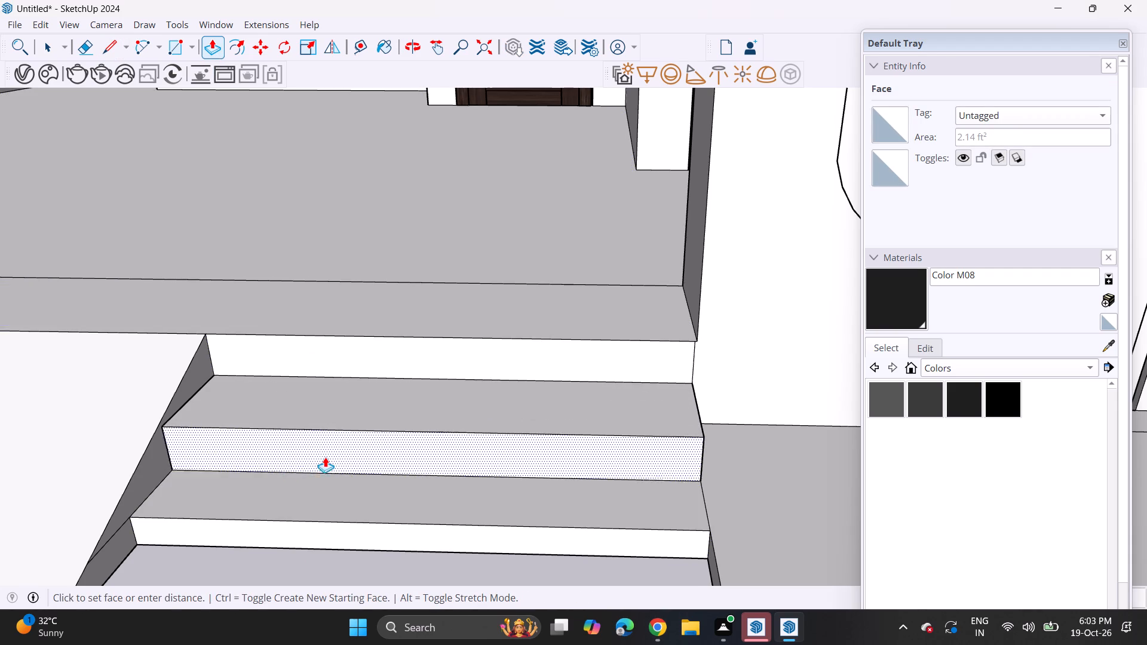
pyautogui.click(330, 454)
# Push/Pull the large underside face at the front of the plot slightly downward to thicken the base.
pyautogui.moveTo(368, 446); pyautogui.dragTo(390, 365, button='middle')
pyautogui.scroll(-6, 379, 361)
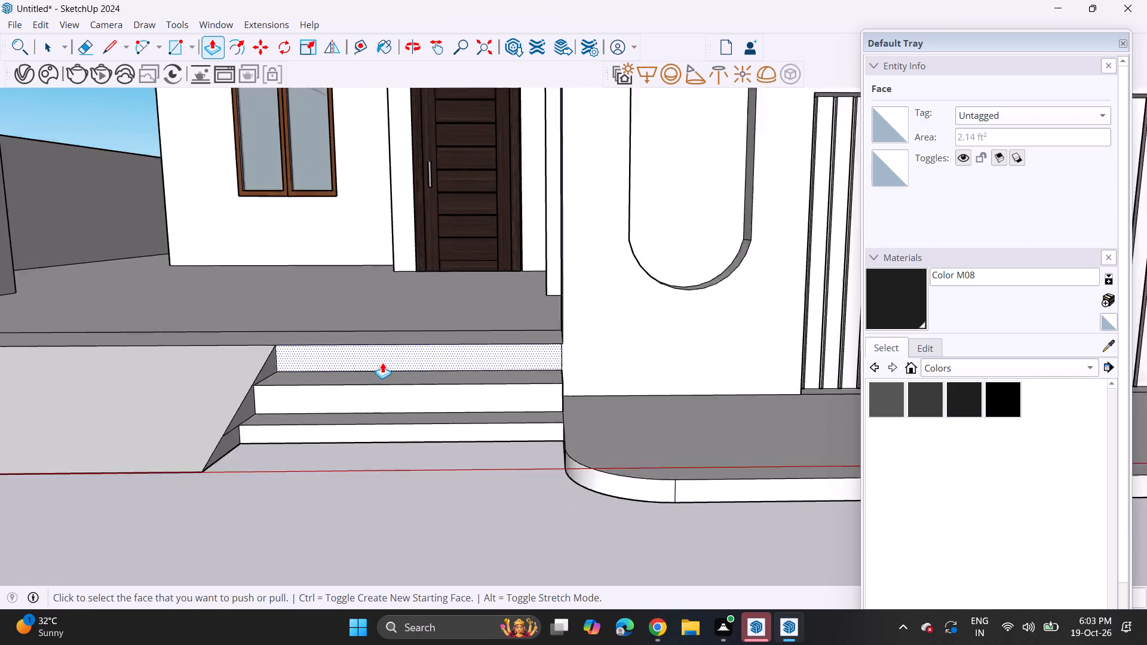
pyautogui.scroll(-8, 382, 363)
pyautogui.moveTo(381, 385); pyautogui.dragTo(441, 335, button='middle')
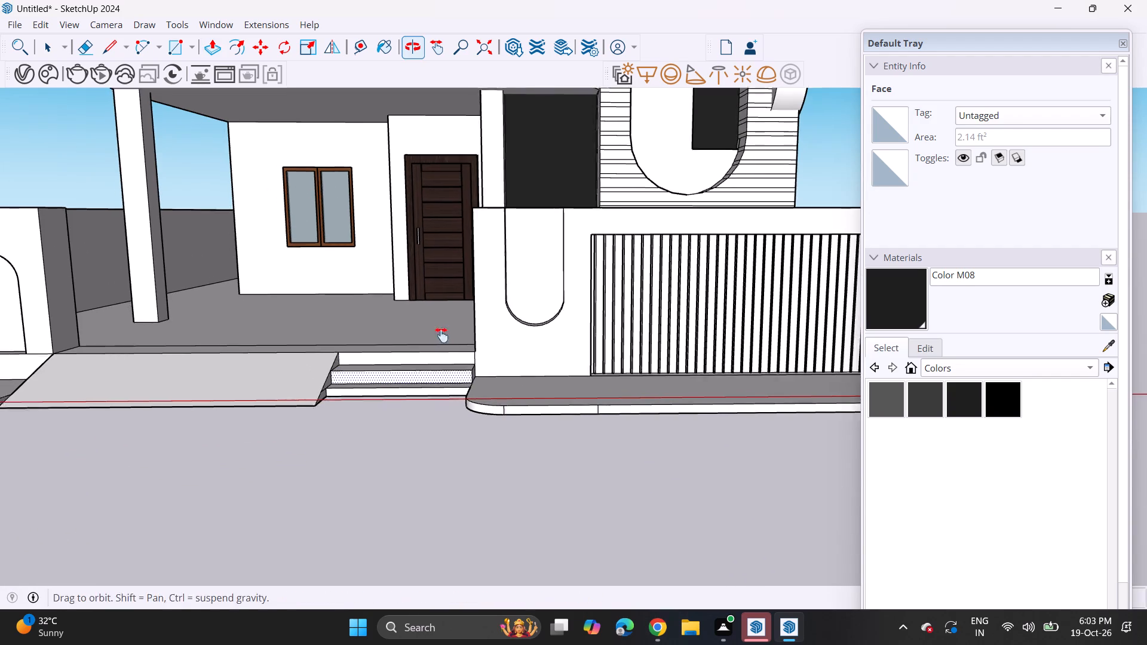
pyautogui.moveTo(441, 335); pyautogui.dragTo(462, 309, button='middle')
pyautogui.moveTo(458, 339); pyautogui.dragTo(477, 229, button='middle')
pyautogui.click(443, 304)
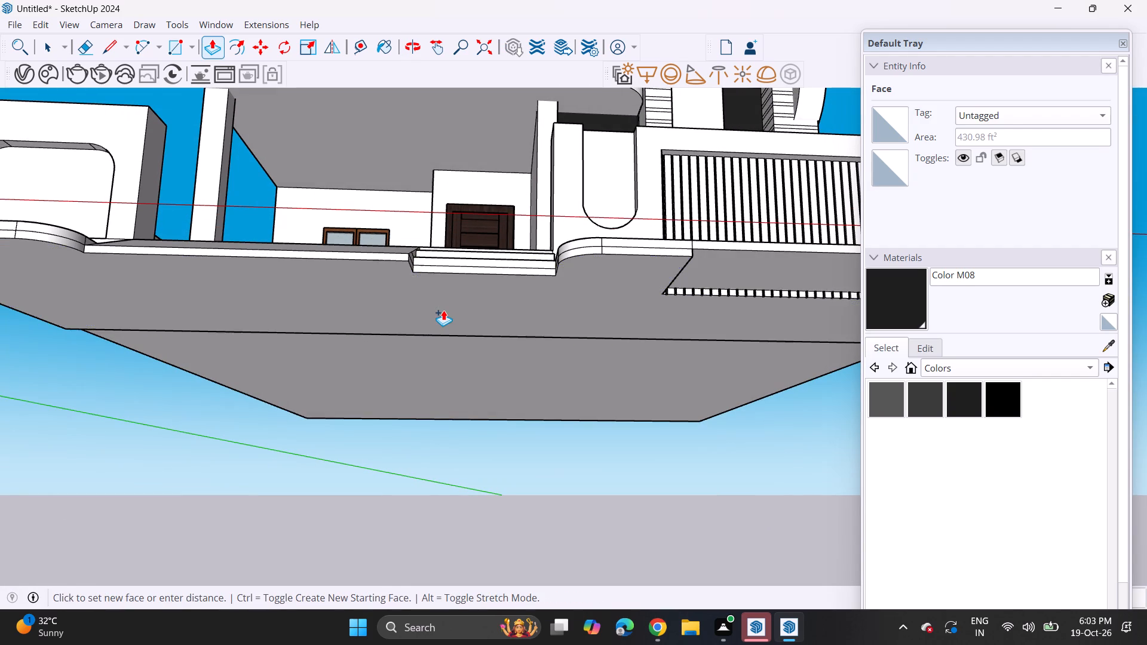
pyautogui.click(450, 313)
# Push/Pull the front face of the steps' base forward, flush with the striped wall slab's front edge.
pyautogui.moveTo(463, 274); pyautogui.dragTo(438, 387, button='middle')
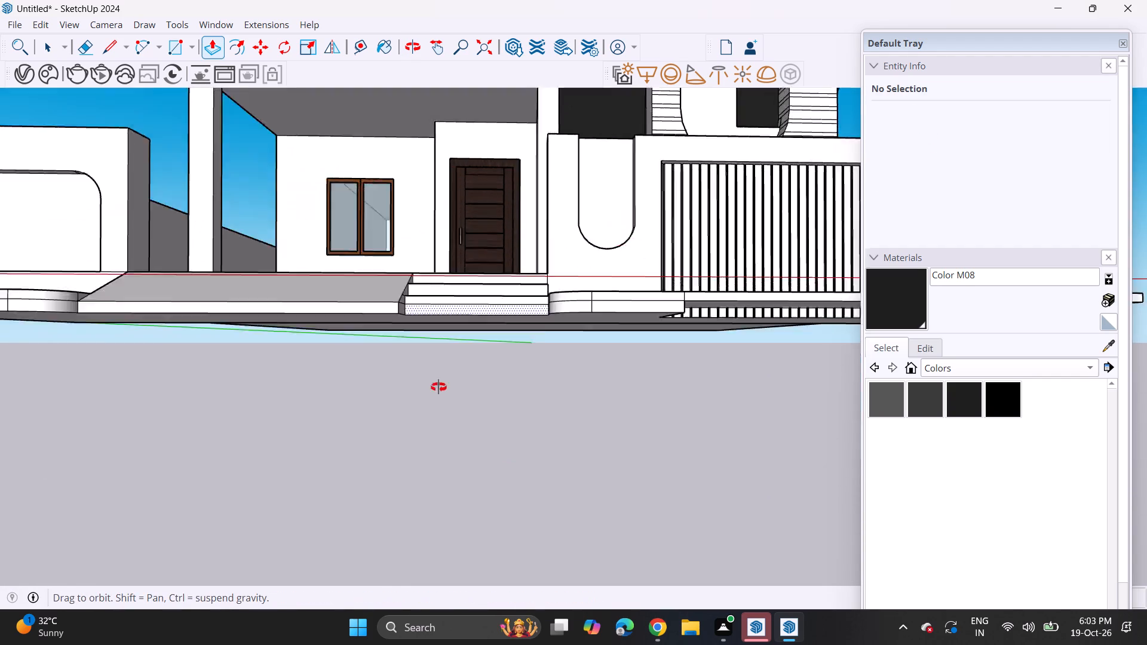
pyautogui.moveTo(438, 387); pyautogui.dragTo(403, 511, button='middle')
pyautogui.click(425, 407)
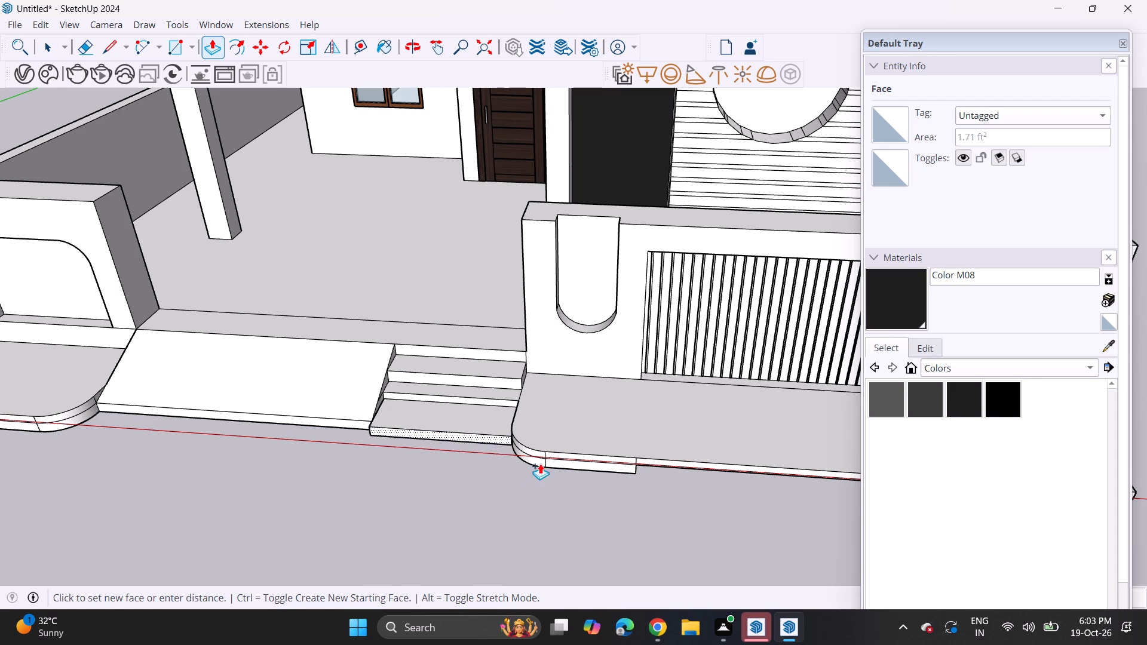
pyautogui.click(552, 468)
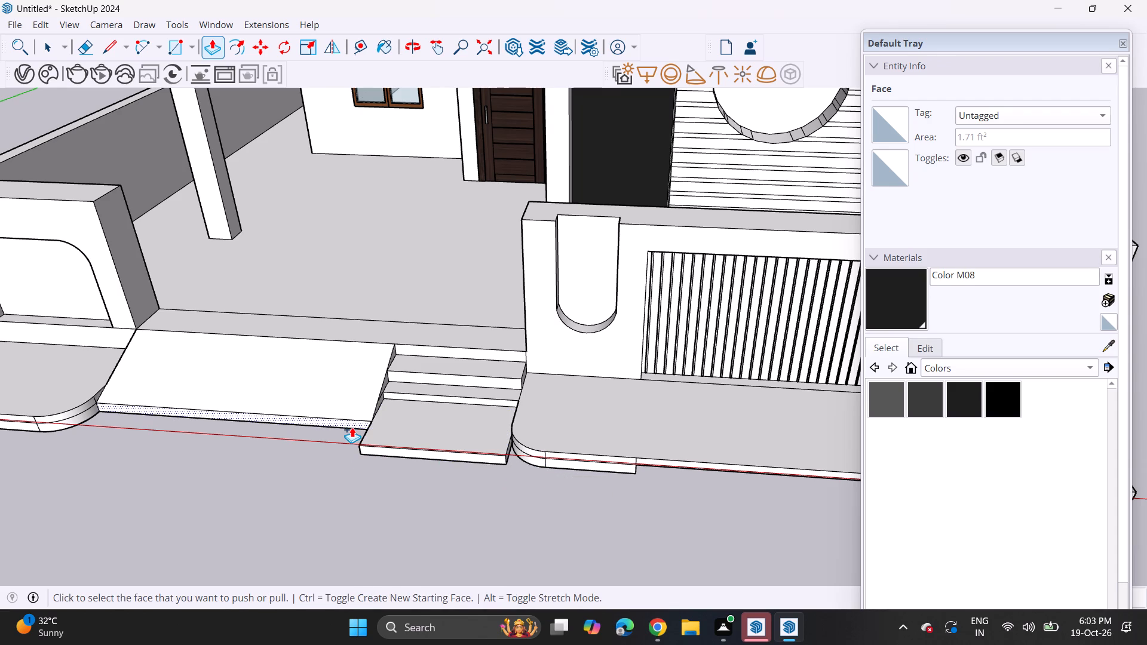
# Repeat the last Push/Pull on the narrow front face of the ramp's base to bring it forward.
pyautogui.moveTo(341, 444); pyautogui.dragTo(372, 275, button='middle')
pyautogui.doubleClick(321, 391)
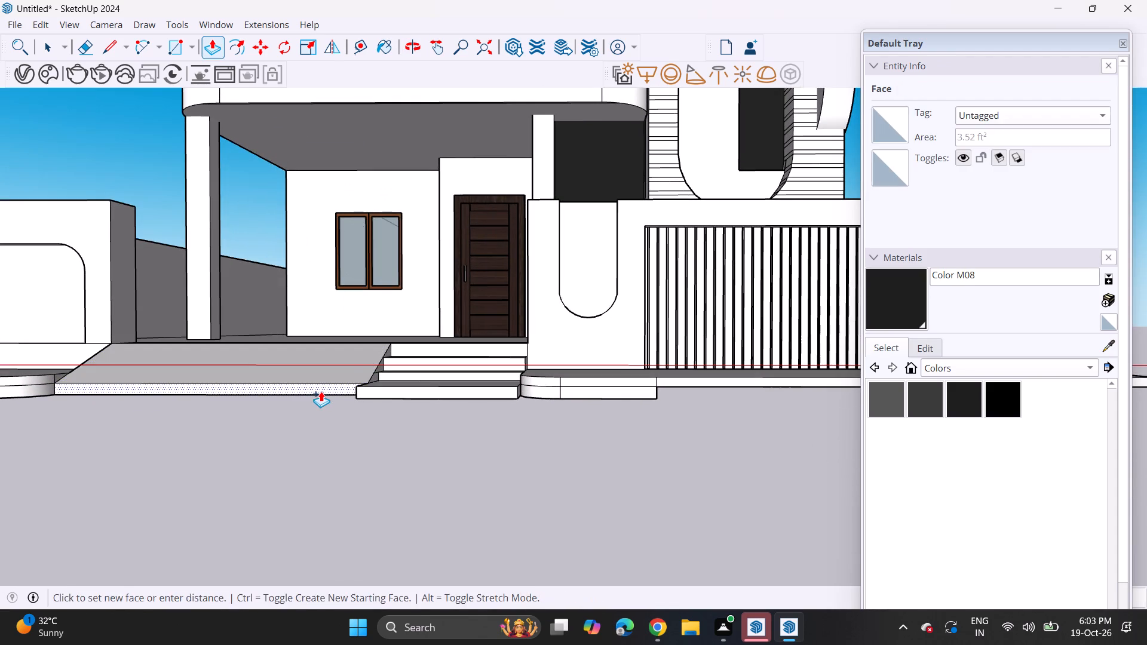
pyautogui.moveTo(348, 363); pyautogui.dragTo(348, 503, button='middle')
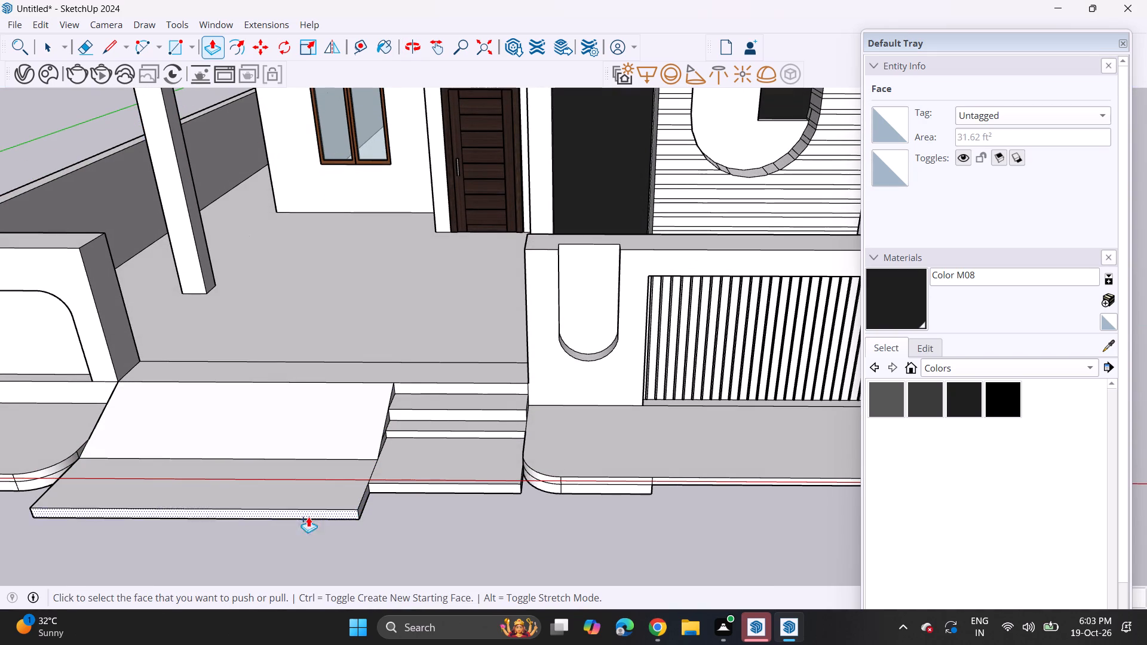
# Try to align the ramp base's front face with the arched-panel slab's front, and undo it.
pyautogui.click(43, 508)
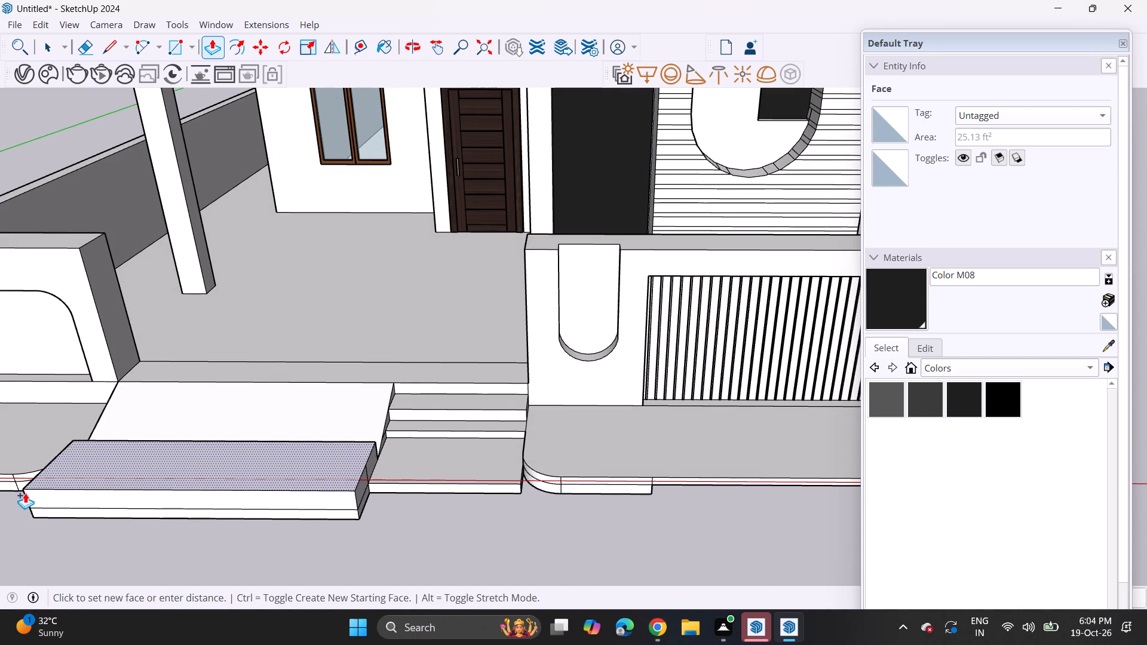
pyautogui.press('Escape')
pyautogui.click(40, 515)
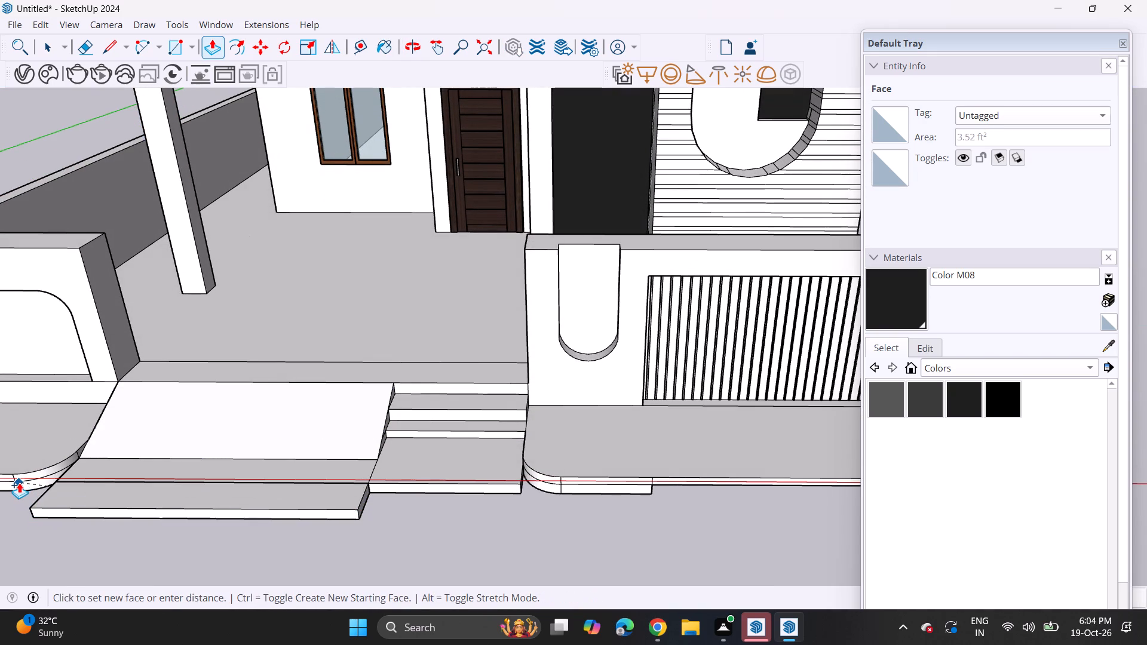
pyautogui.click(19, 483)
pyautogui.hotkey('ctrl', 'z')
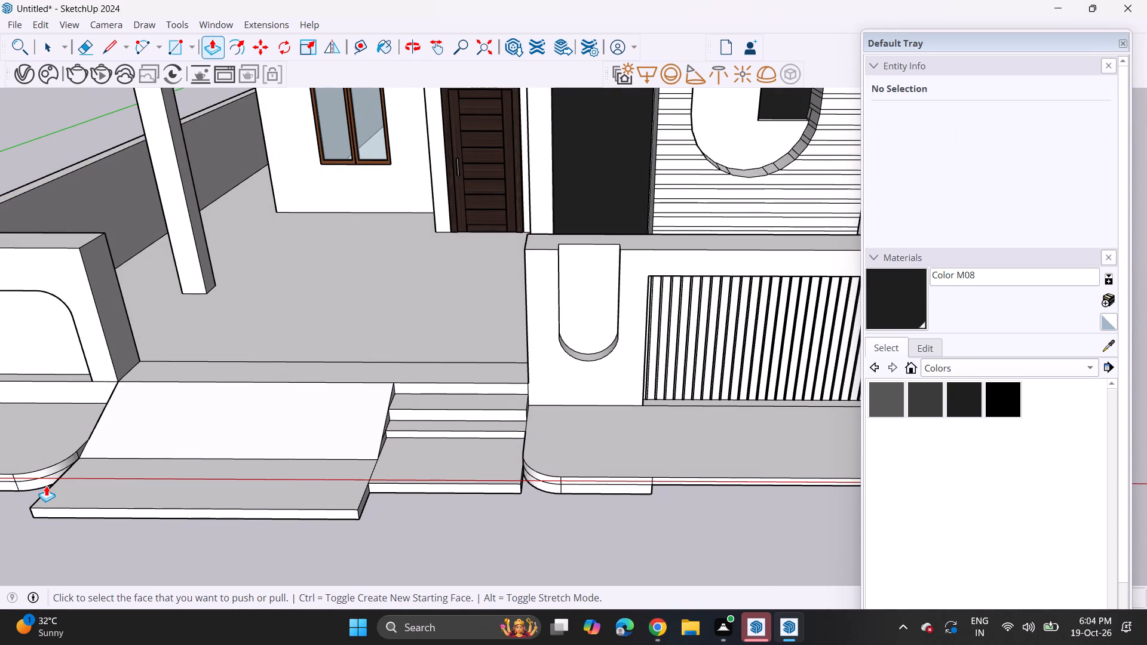
# Push/Pull the ramp base's front face back, flush with the arched-panel slab's front edge.
pyautogui.keyDown('shift'); pyautogui.moveTo(44, 482); pyautogui.dragTo(357, 478, button='middle'); pyautogui.keyUp('shift')
pyautogui.click(378, 511)
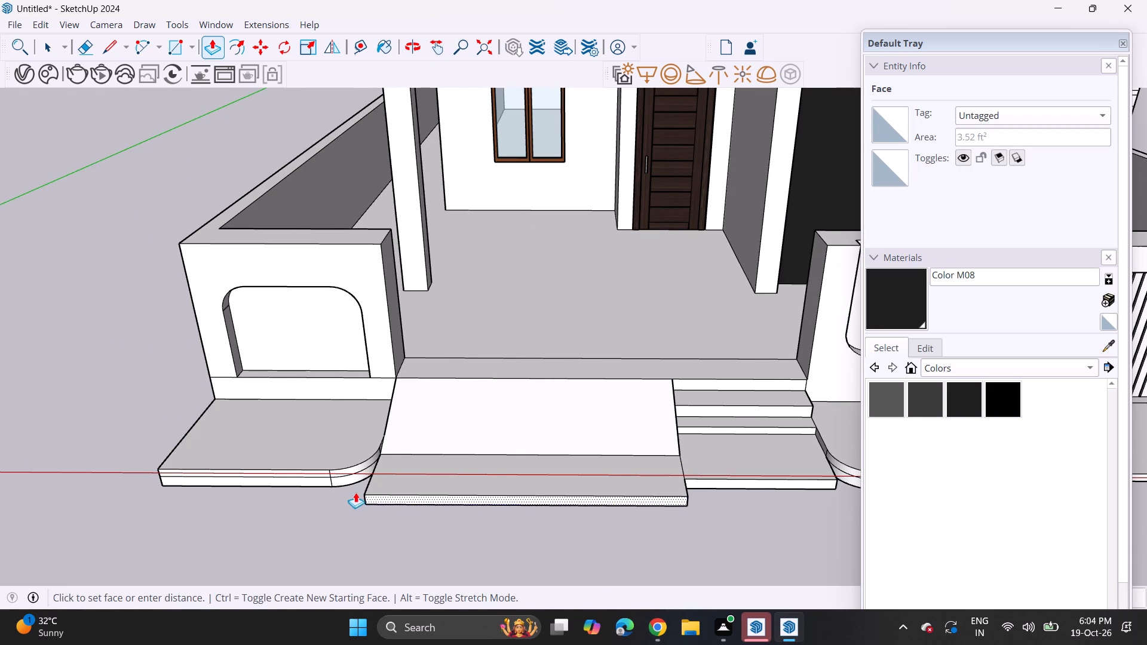
pyautogui.click(332, 484)
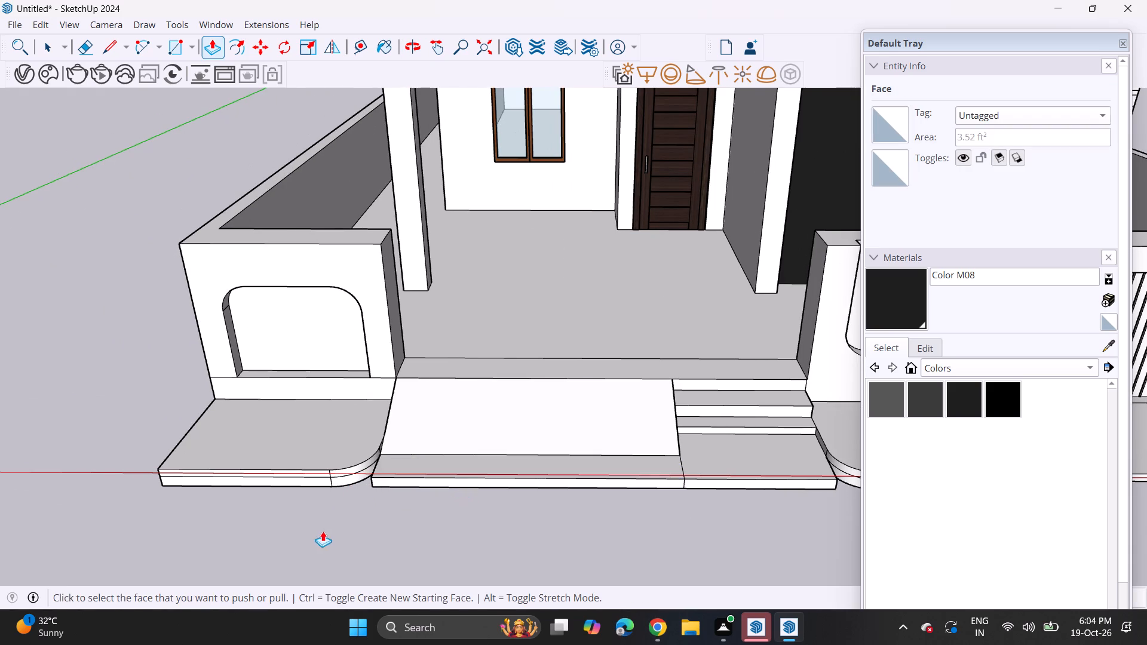
# Push/Pull the ramp base's small end face under the rounded slab corner to the arched-panel slab's outer corner.
pyautogui.moveTo(316, 513); pyautogui.dragTo(388, 431, button='middle')
pyautogui.scroll(1, 316, 513)
pyautogui.moveTo(404, 478); pyautogui.dragTo(412, 478, button='middle')
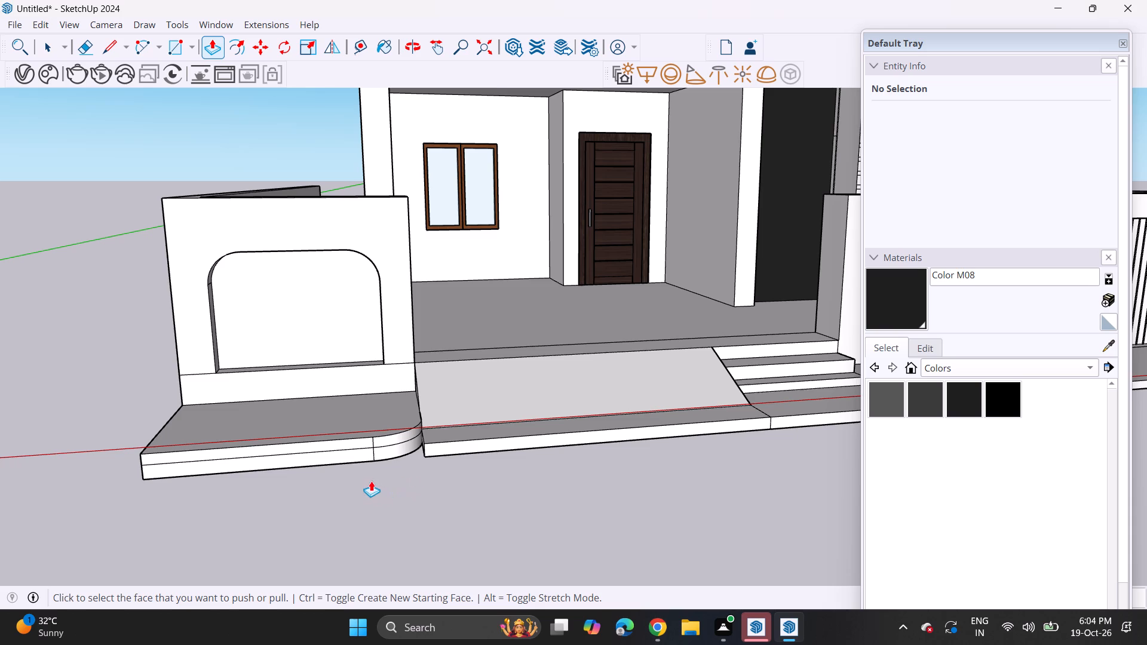
pyautogui.moveTo(371, 481); pyautogui.dragTo(517, 463, button='middle')
pyautogui.click(619, 435)
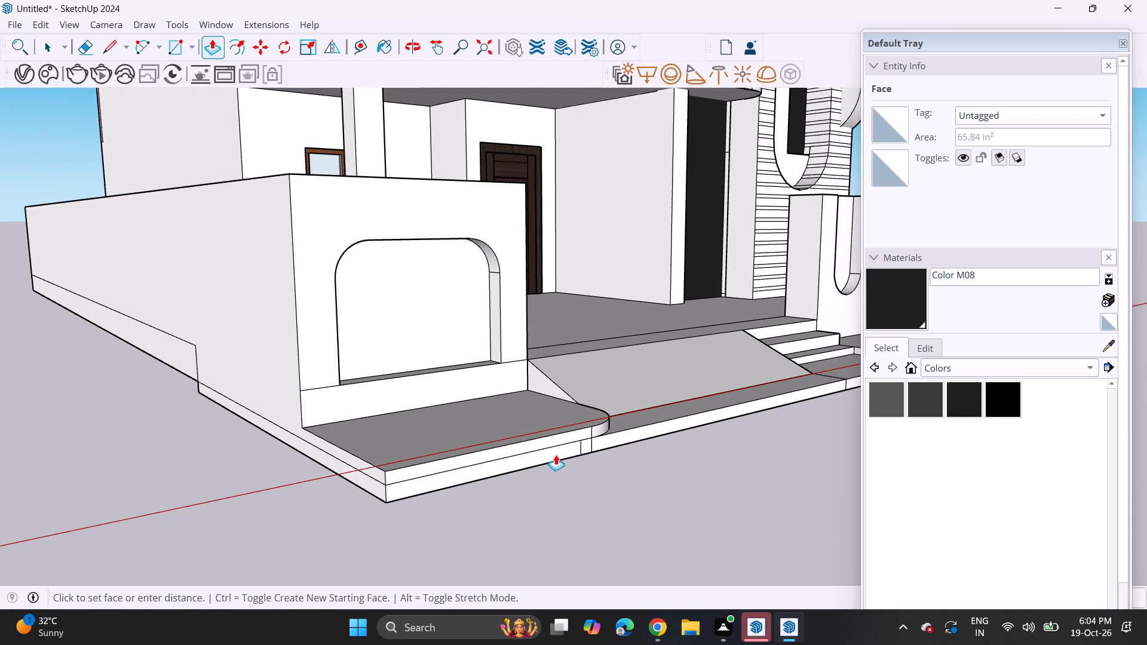
pyautogui.click(386, 502)
# Push/Pull the steps' base end face along the front to the striped wall slab's outer corner.
pyautogui.moveTo(455, 477); pyautogui.dragTo(211, 444, button='middle')
pyautogui.moveTo(490, 377); pyautogui.dragTo(221, 423, button='middle')
pyautogui.scroll(1, 226, 423)
pyautogui.moveTo(572, 408); pyautogui.dragTo(280, 385, button='middle')
pyautogui.scroll(3, 271, 384)
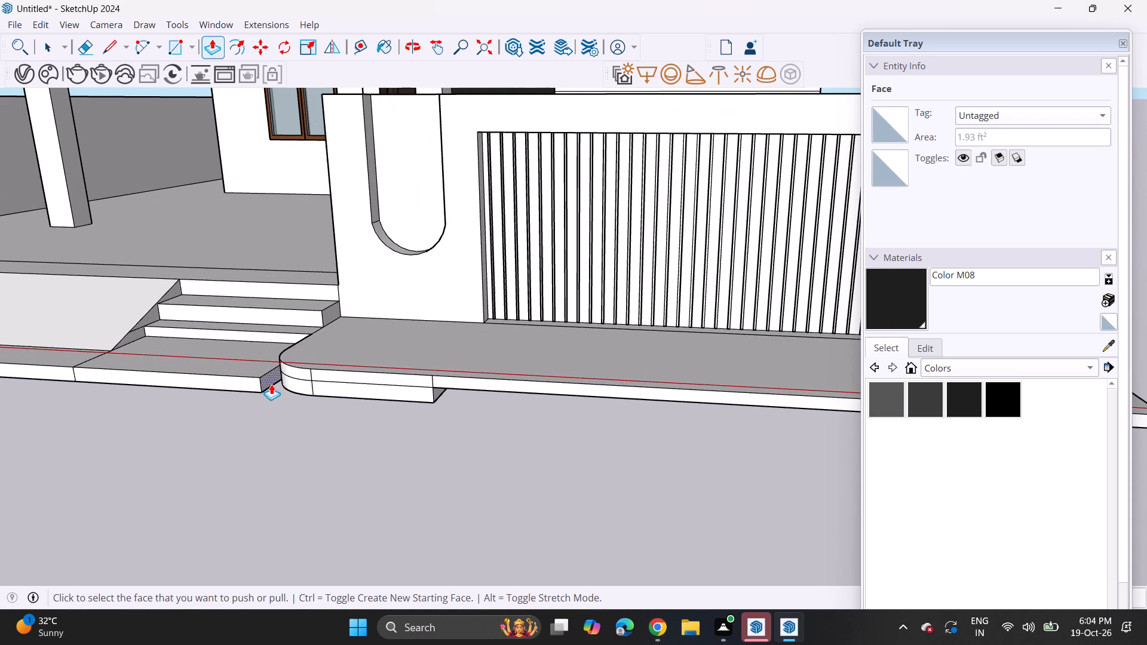
pyautogui.click(271, 384)
pyautogui.scroll(-5, 435, 404)
pyautogui.scroll(-6, 573, 410)
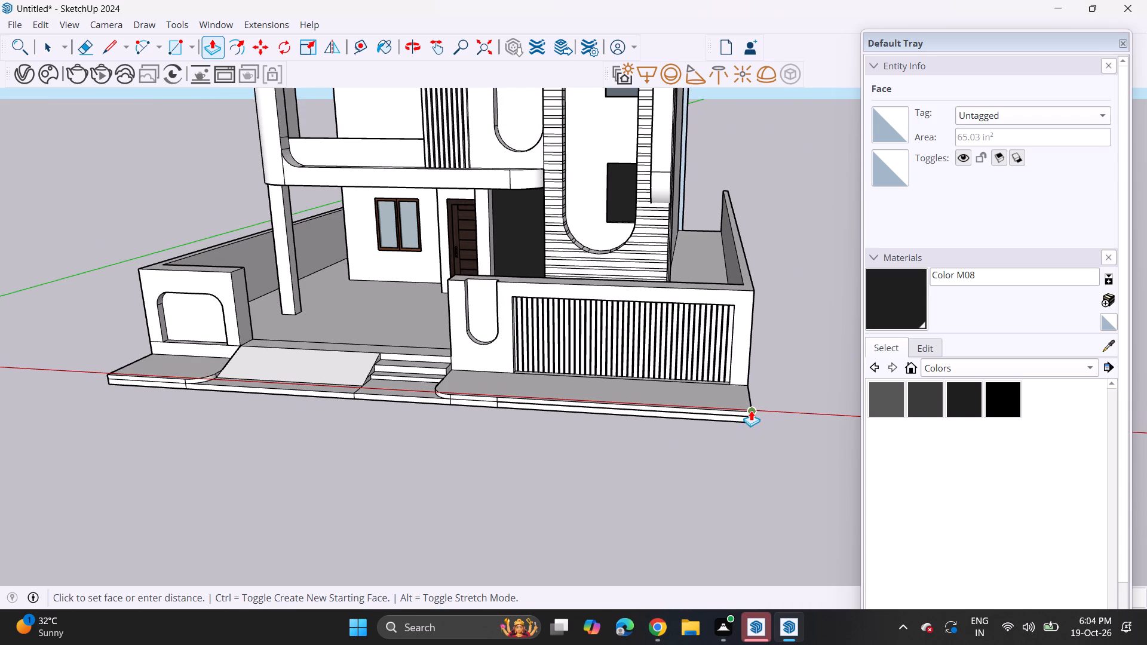
pyautogui.click(751, 410)
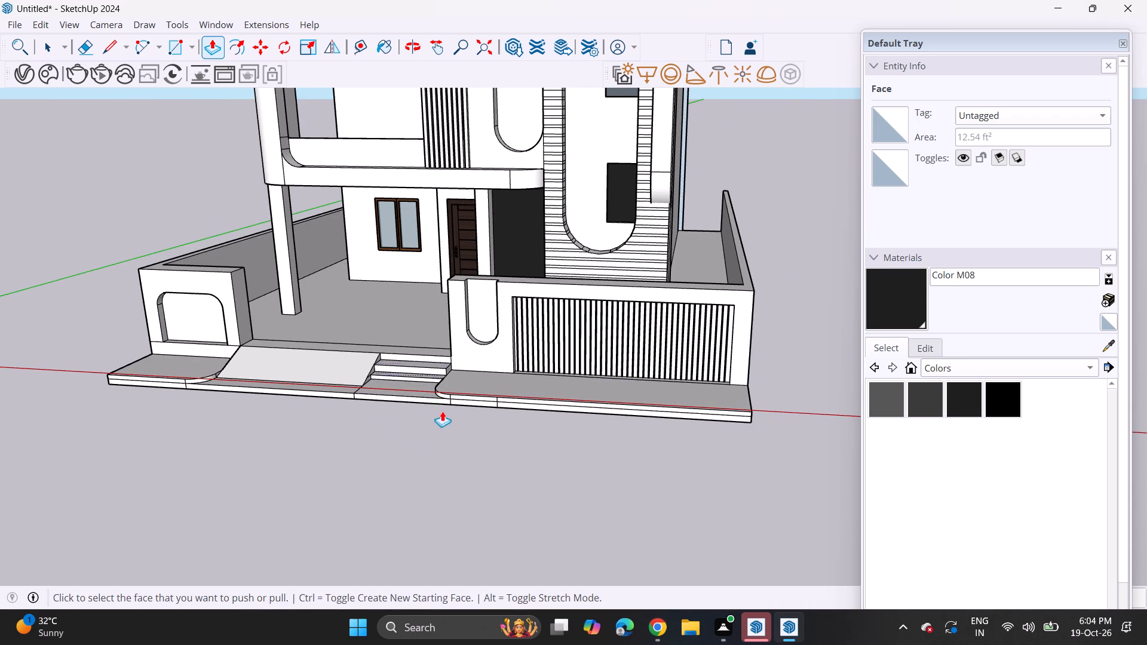
# Erase the vertical seam on the base's front face between the ramp and the steps.
pyautogui.scroll(4, 468, 386)
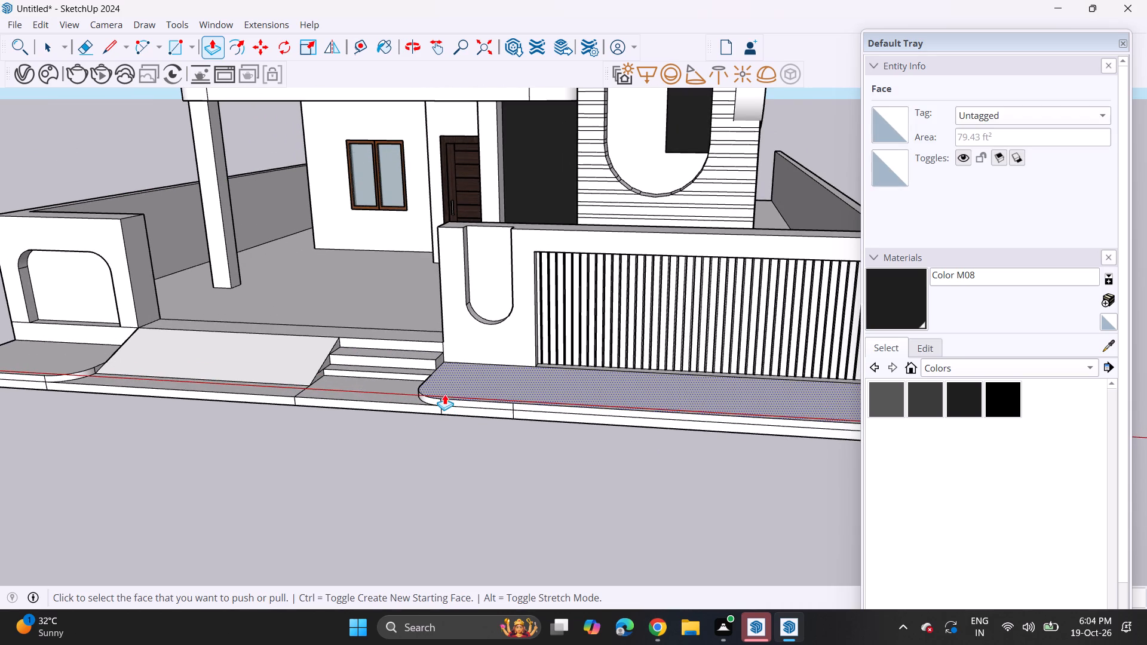
pyautogui.scroll(-2, 440, 382)
pyautogui.moveTo(381, 410); pyautogui.dragTo(467, 420, button='middle')
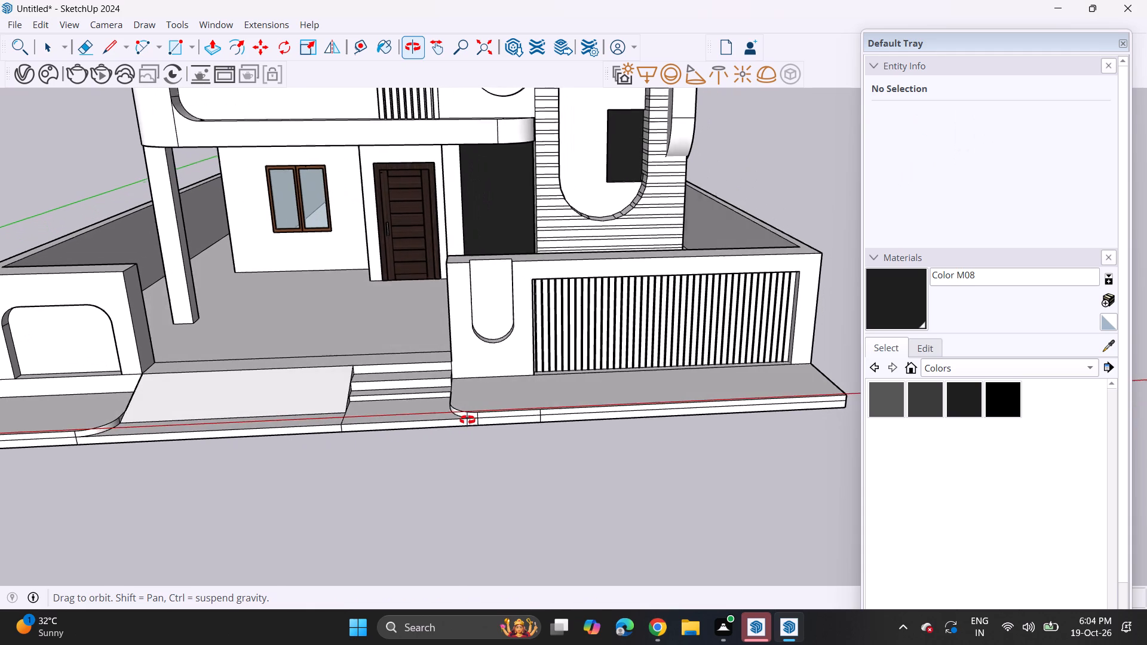
pyautogui.moveTo(467, 420); pyautogui.dragTo(468, 419, button='middle')
pyautogui.moveTo(80, 44); pyautogui.dragTo(88, 54)
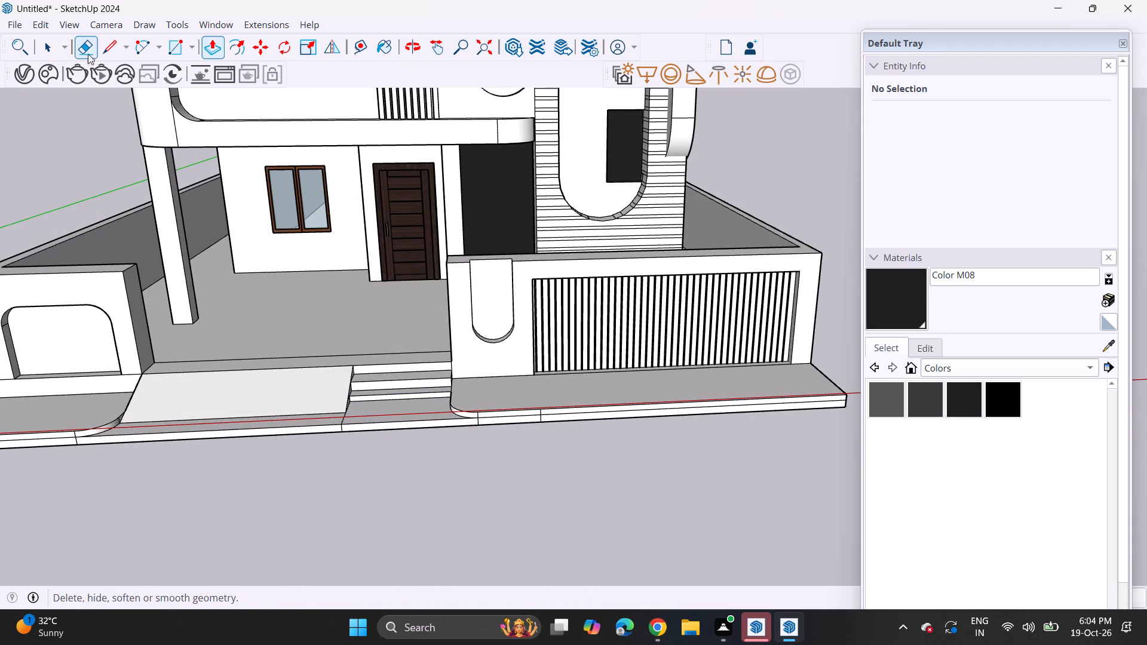
pyautogui.moveTo(88, 54); pyautogui.dragTo(85, 49)
pyautogui.moveTo(234, 348); pyautogui.dragTo(287, 490, button='middle')
pyautogui.scroll(4, 373, 533)
pyautogui.scroll(4, 387, 486)
pyautogui.moveTo(374, 482); pyautogui.dragTo(410, 467)
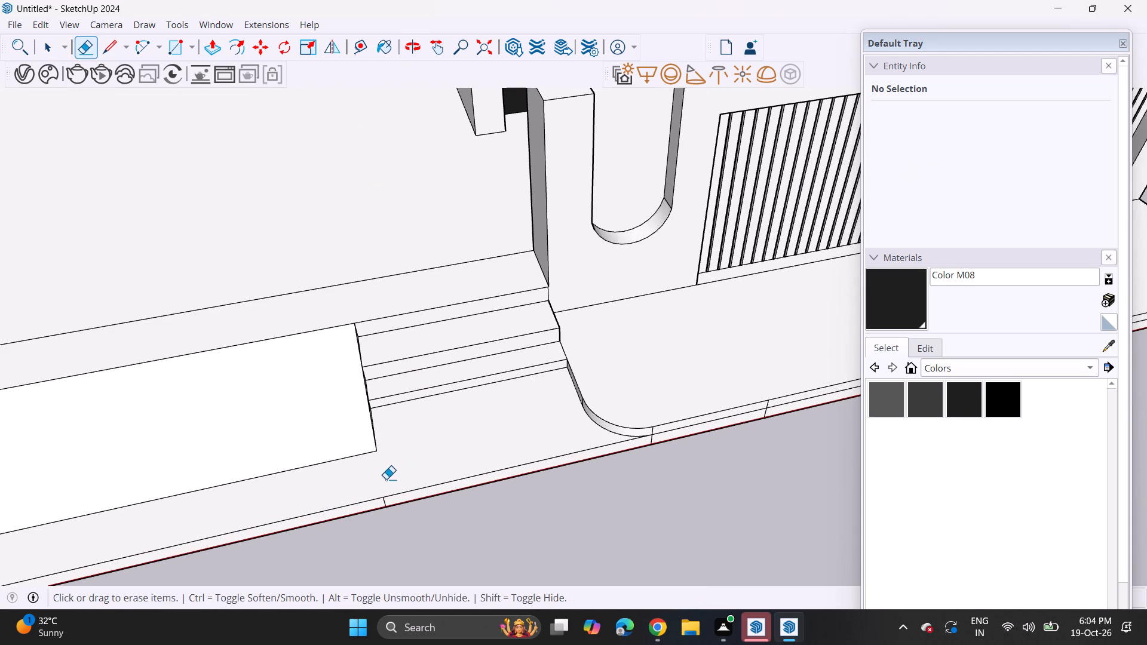
pyautogui.moveTo(382, 478); pyautogui.dragTo(338, 366, button='middle')
pyautogui.scroll(9, 341, 359)
pyautogui.click(342, 411)
pyautogui.scroll(-10, 338, 413)
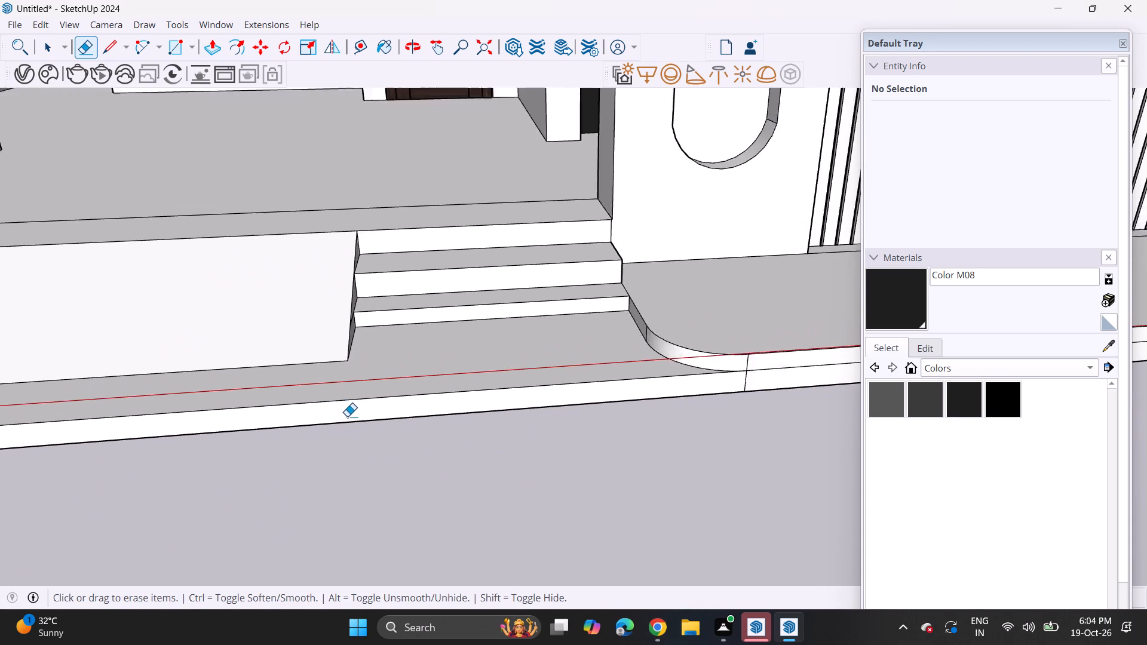
# Erase the vertical seams on the base's front face below the striped wall slab and the arched-panel slab's rounded corner.
pyautogui.scroll(3, 644, 382)
pyautogui.click(658, 395)
pyautogui.scroll(-4, 645, 398)
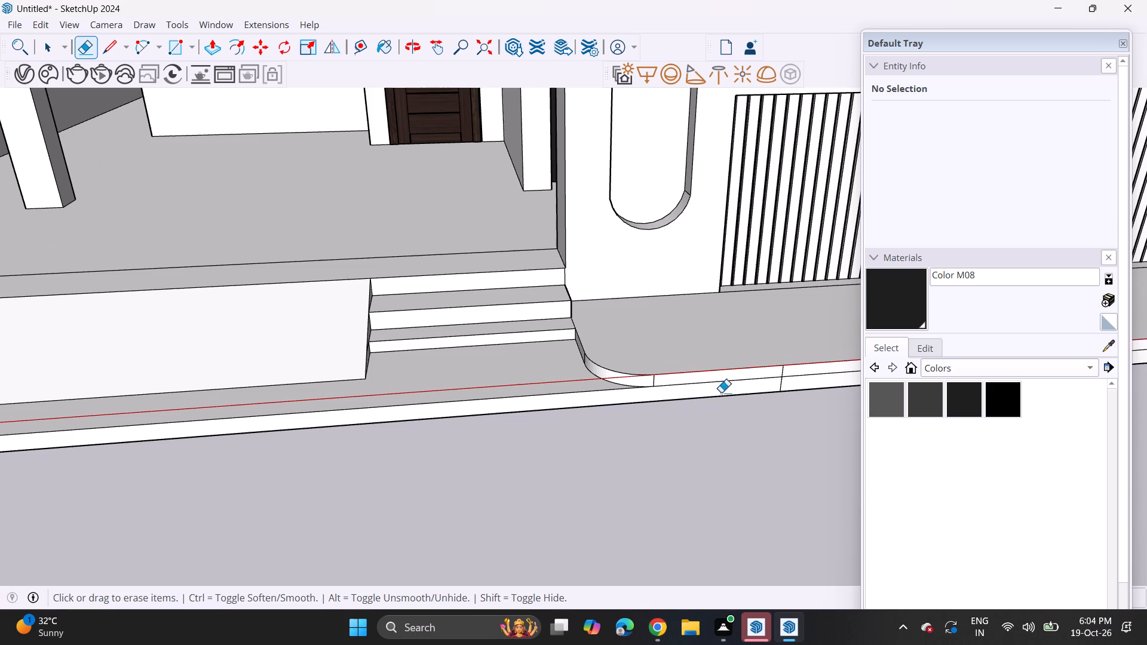
pyautogui.click(783, 385)
pyautogui.scroll(-10, 753, 394)
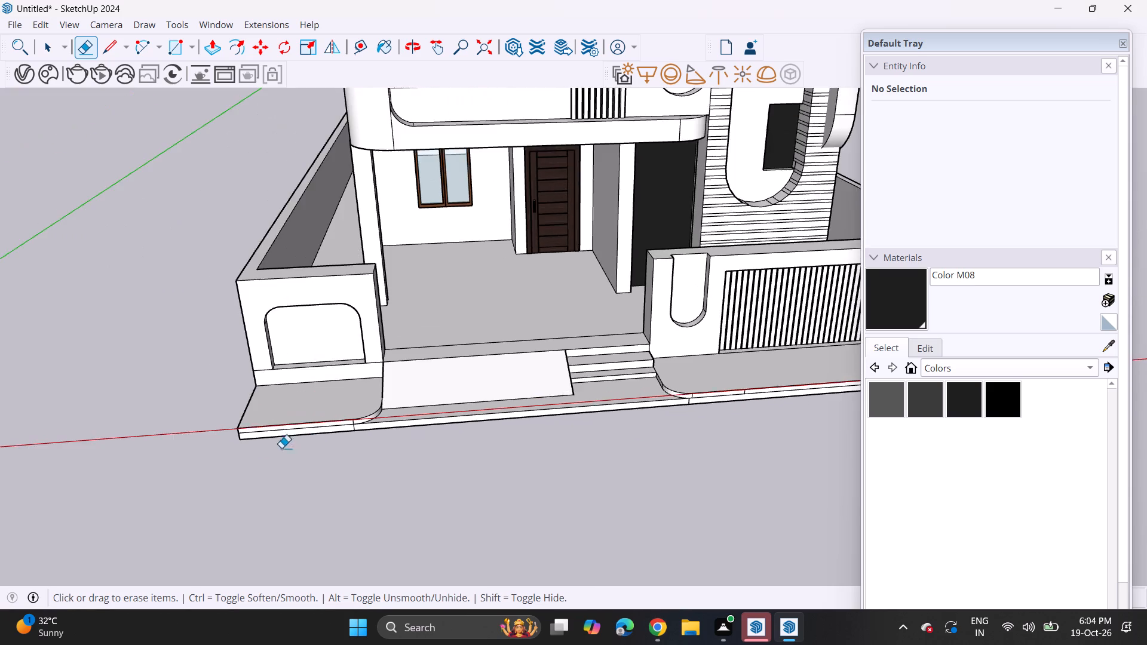
pyautogui.scroll(5, 272, 401)
pyautogui.scroll(3, 346, 435)
pyautogui.scroll(5, 421, 476)
pyautogui.click(417, 466)
pyautogui.click(422, 471)
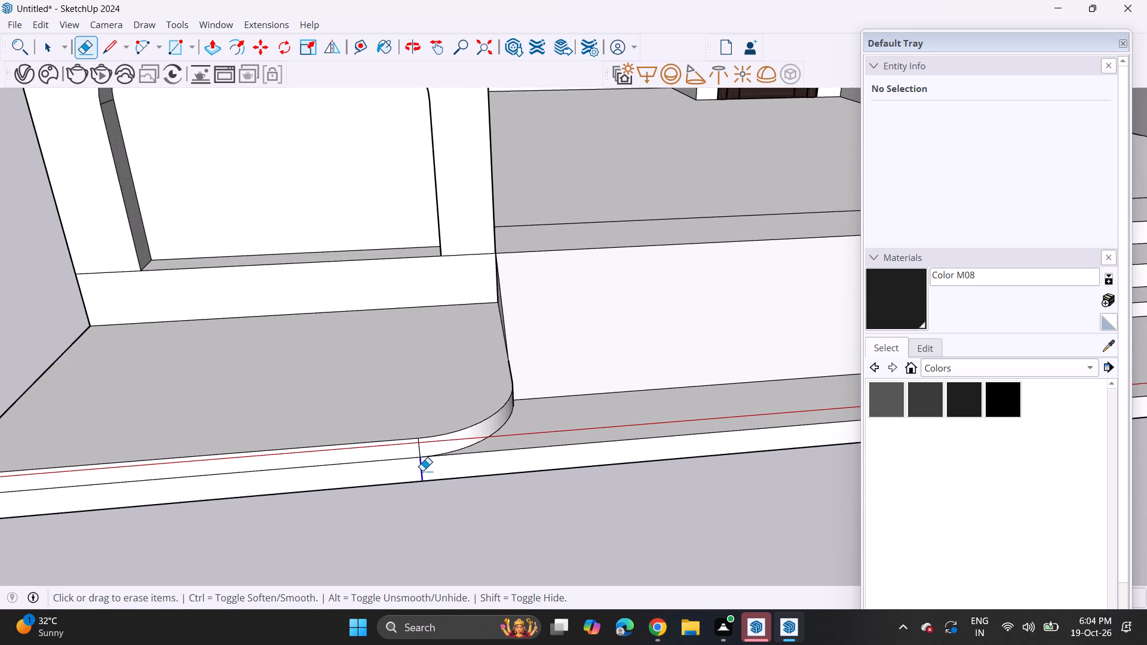
# Inspect the front boundary walls, base strip, ramp and steps together with the whole house from several angles.
pyautogui.scroll(-13, 408, 477)
pyautogui.keyDown('shift'); pyautogui.moveTo(465, 489); pyautogui.dragTo(124, 455, button='middle'); pyautogui.keyUp('shift')
pyautogui.scroll(5, 82, 464)
pyautogui.keyDown('shift'); pyautogui.moveTo(585, 453); pyautogui.dragTo(71, 447, button='middle'); pyautogui.keyUp('shift')
pyautogui.scroll(3, 397, 366)
pyautogui.scroll(-4, 364, 376)
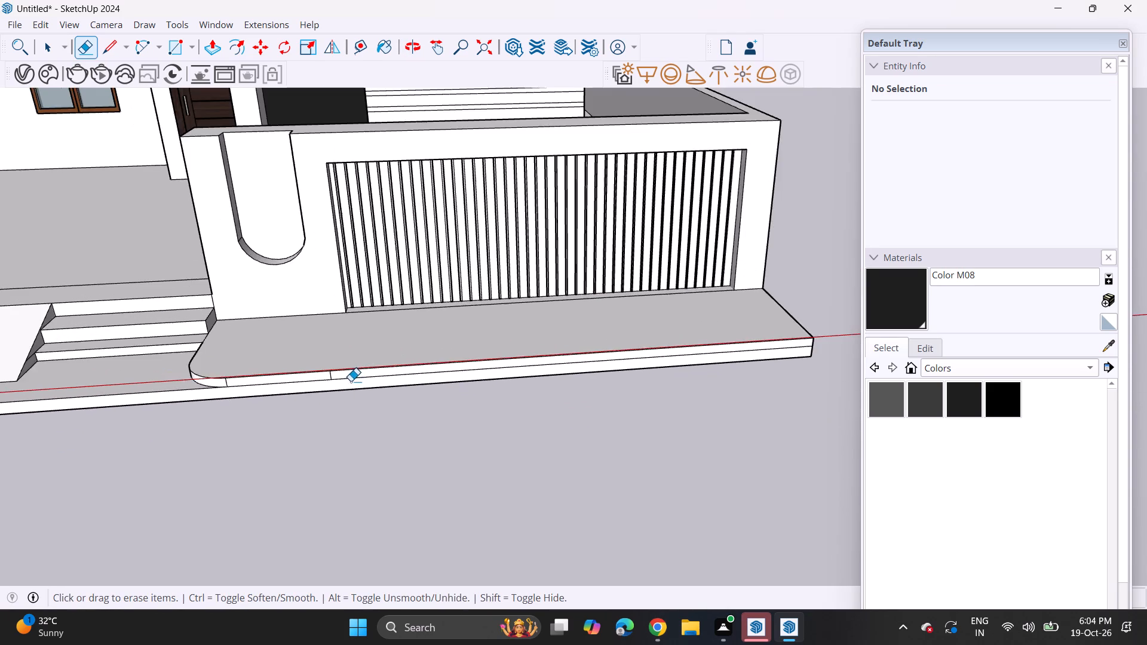
pyautogui.scroll(-8, 351, 381)
pyautogui.keyDown('shift'); pyautogui.moveTo(266, 375); pyautogui.dragTo(487, 460, button='middle'); pyautogui.keyUp('shift')
pyautogui.moveTo(562, 465); pyautogui.dragTo(520, 333, button='middle')
pyautogui.keyDown('shift'); pyautogui.moveTo(492, 266); pyautogui.dragTo(548, 345, button='middle'); pyautogui.keyUp('shift')
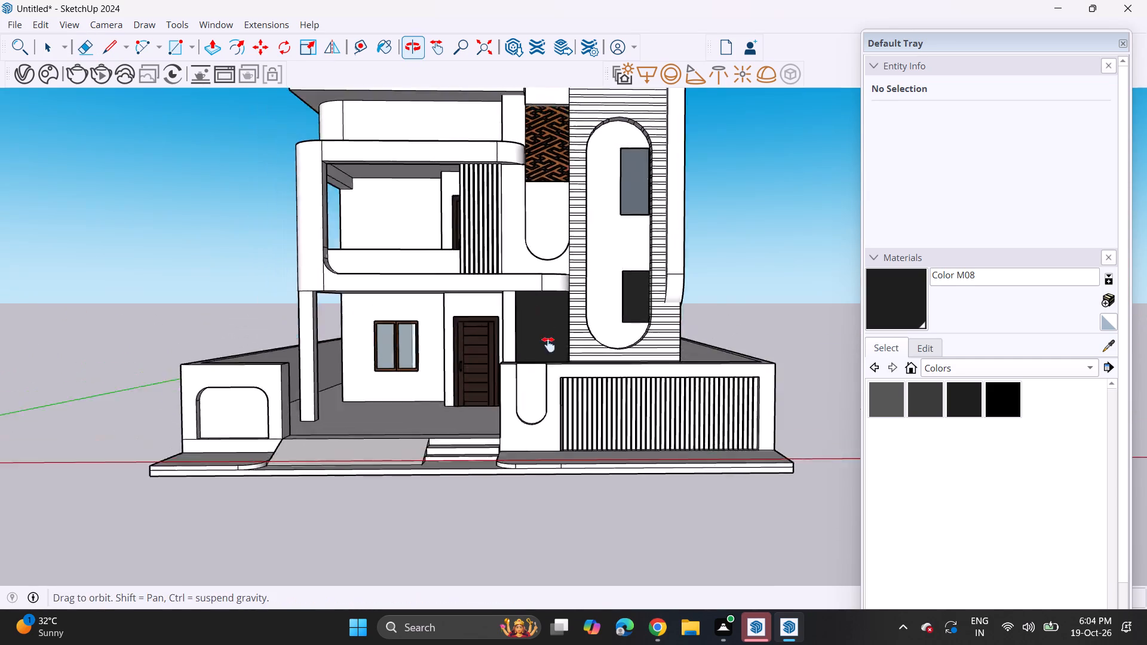
pyautogui.keyDown('shift'); pyautogui.moveTo(548, 345); pyautogui.dragTo(553, 358, button='middle'); pyautogui.keyUp('shift')
pyautogui.scroll(-3, 542, 354)
pyautogui.moveTo(545, 367); pyautogui.dragTo(581, 398, button='middle')
pyautogui.moveTo(560, 352); pyautogui.dragTo(537, 313, button='middle')
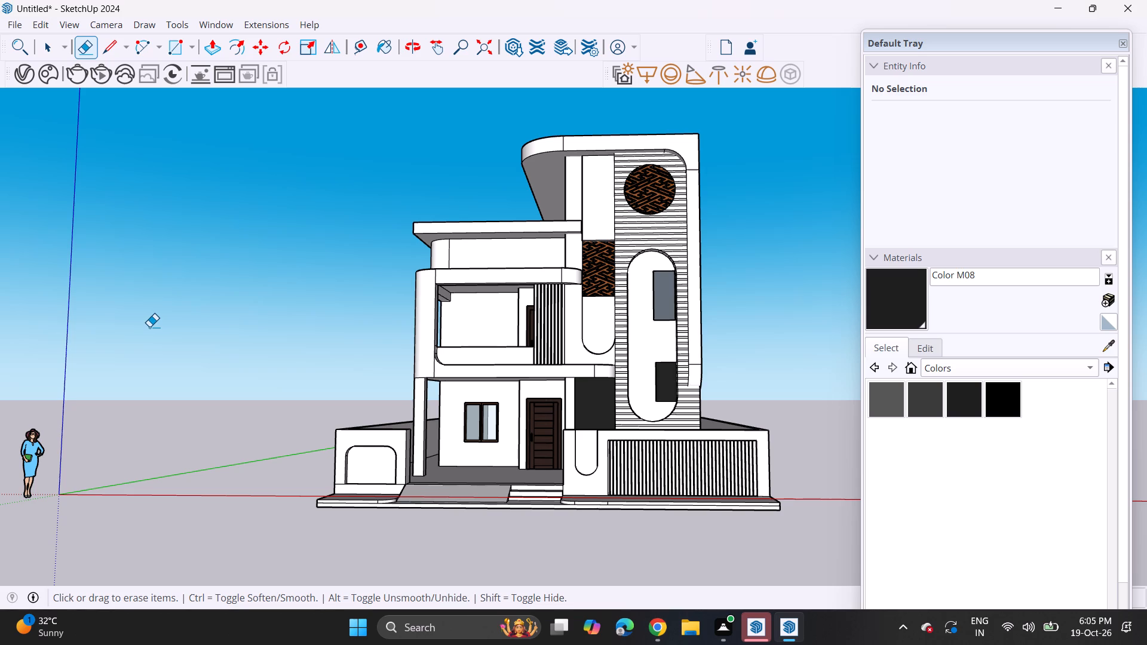
pyautogui.moveTo(398, 274); pyautogui.dragTo(452, 294, button='middle')
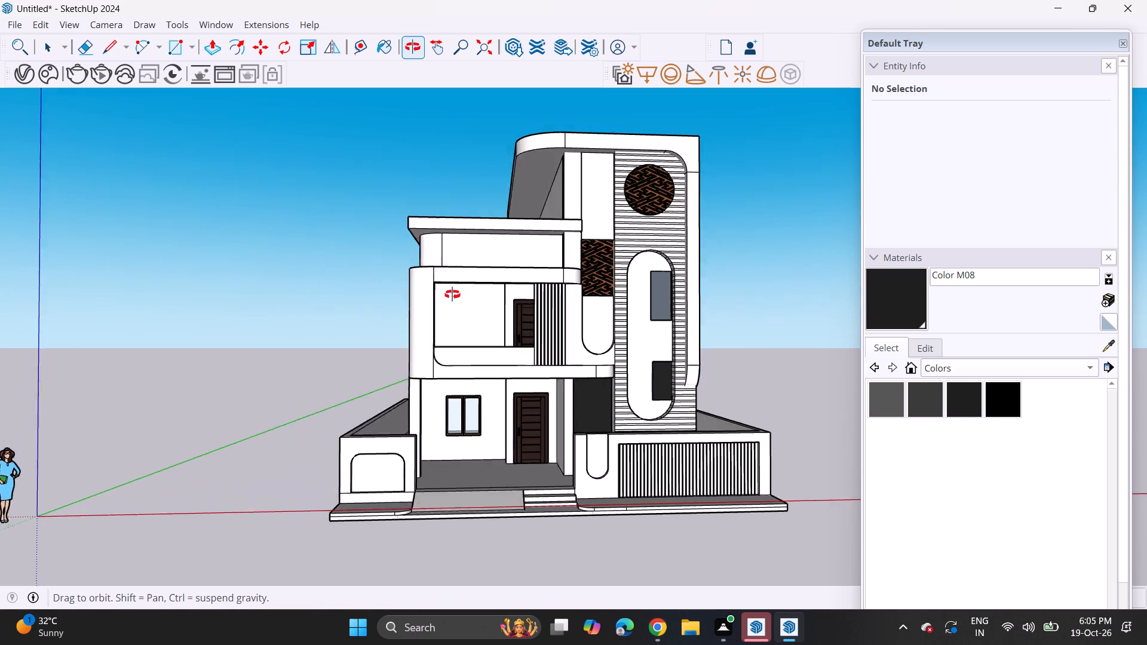
# Push/Pull the base's side face outward beside the arched-panel boundary wall to form a side slab.
pyautogui.moveTo(452, 294); pyautogui.dragTo(388, 282, button='middle')
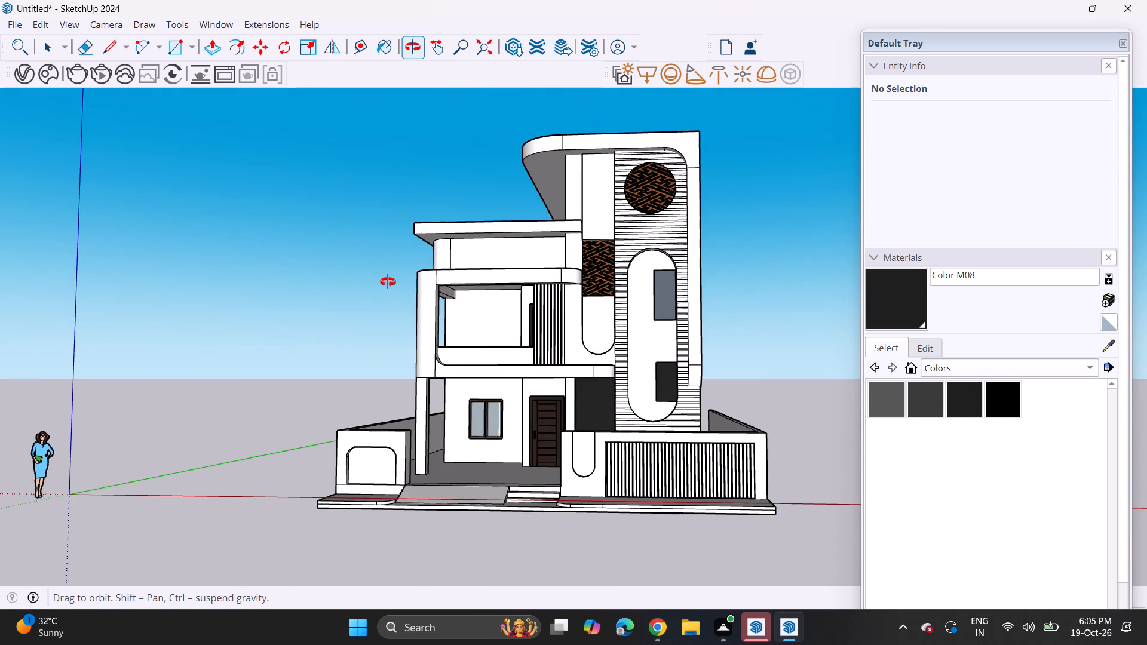
pyautogui.moveTo(388, 282); pyautogui.dragTo(413, 282, button='middle')
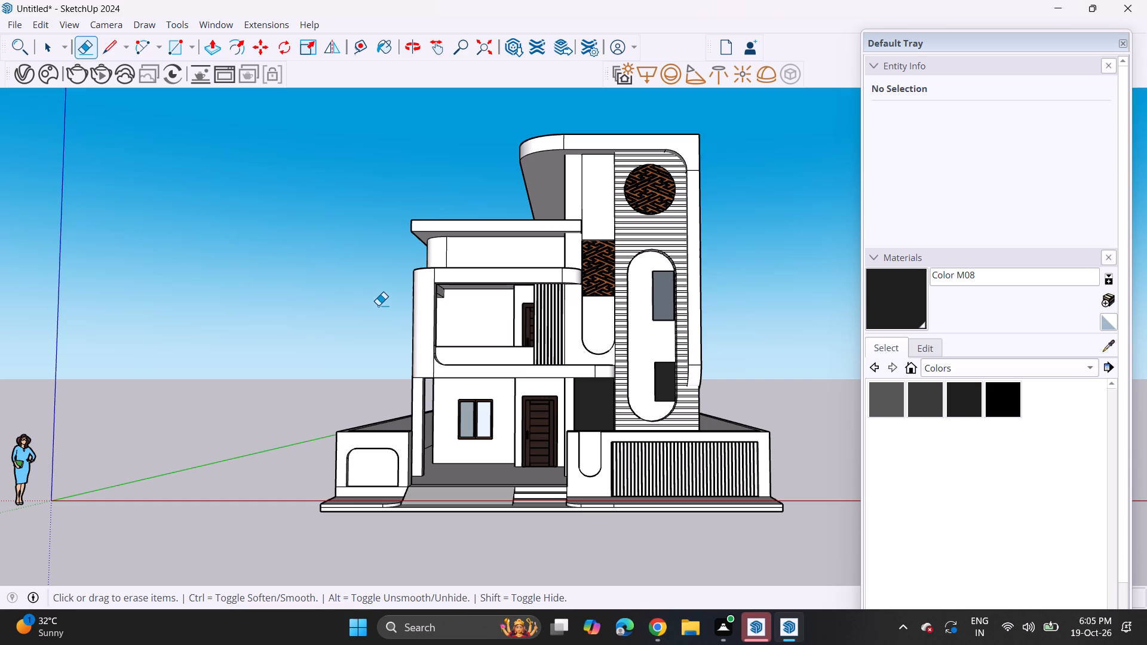
pyautogui.moveTo(301, 466); pyautogui.dragTo(489, 437, button='middle')
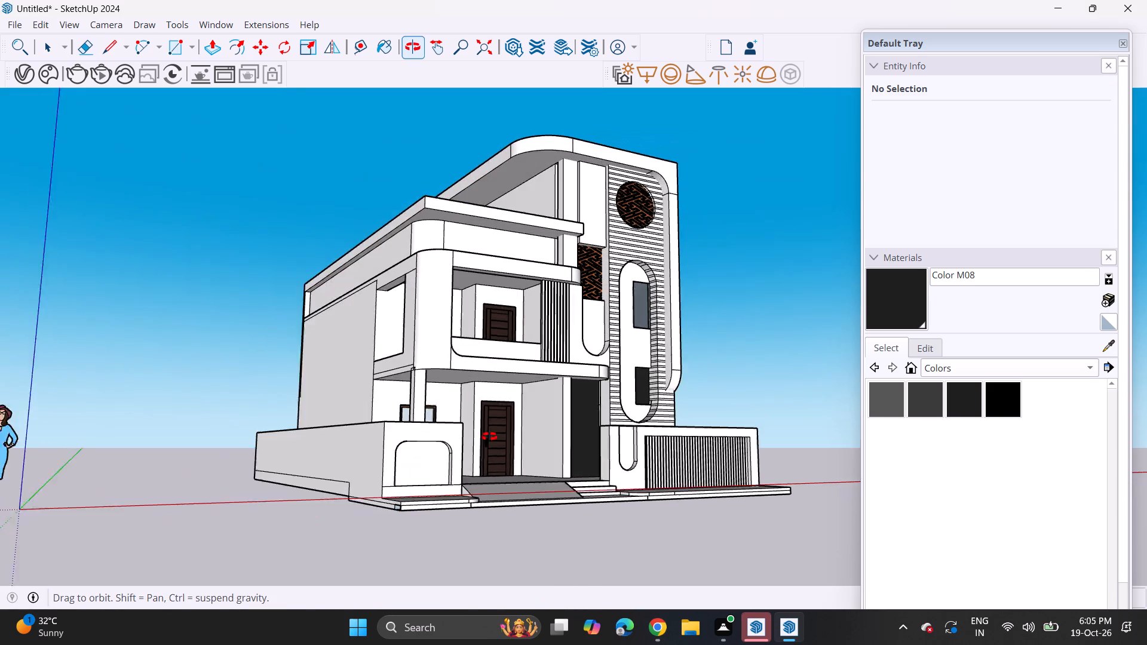
pyautogui.moveTo(489, 437); pyautogui.dragTo(506, 438, button='middle')
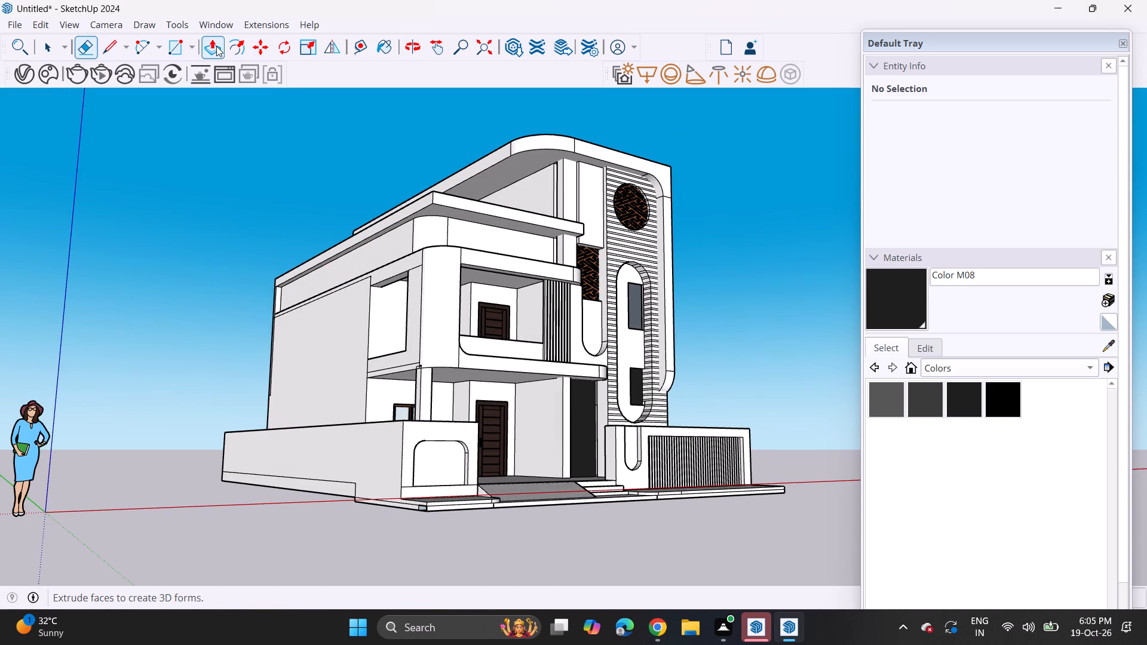
pyautogui.click(216, 46)
pyautogui.click(314, 487)
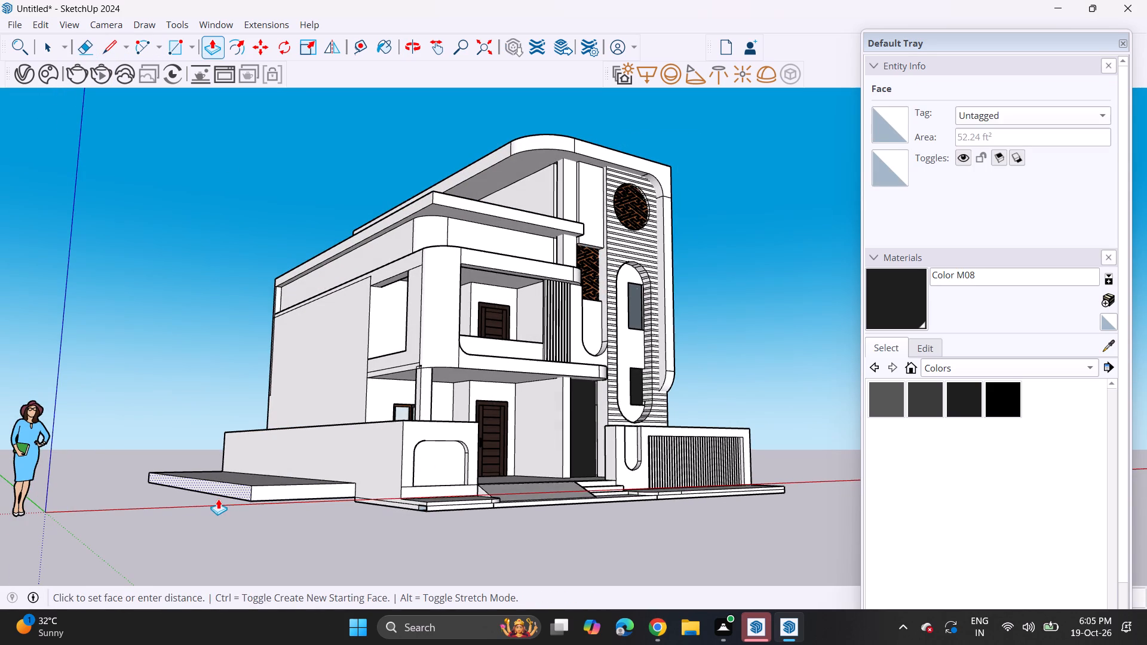
pyautogui.click(218, 499)
# Push/Pull the front end of the arched-panel wall's side slab forward to the front base's edge.
pyautogui.click(335, 494)
pyautogui.moveTo(363, 503); pyautogui.dragTo(243, 563, button='middle')
pyautogui.click(292, 492)
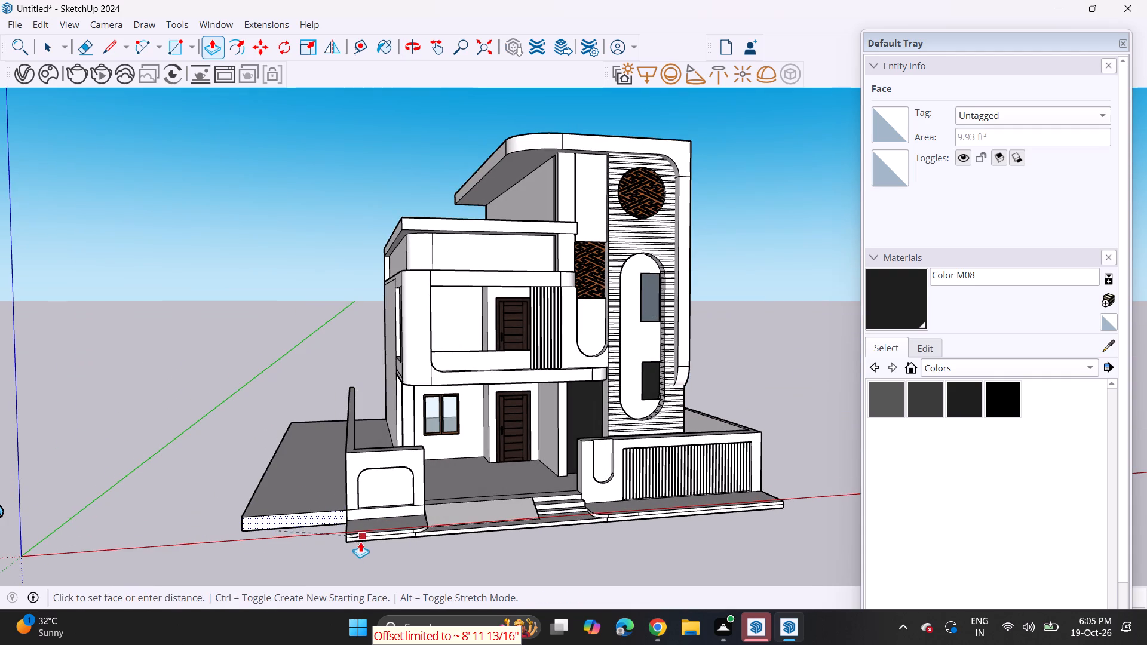
pyautogui.click(358, 542)
pyautogui.click(301, 522)
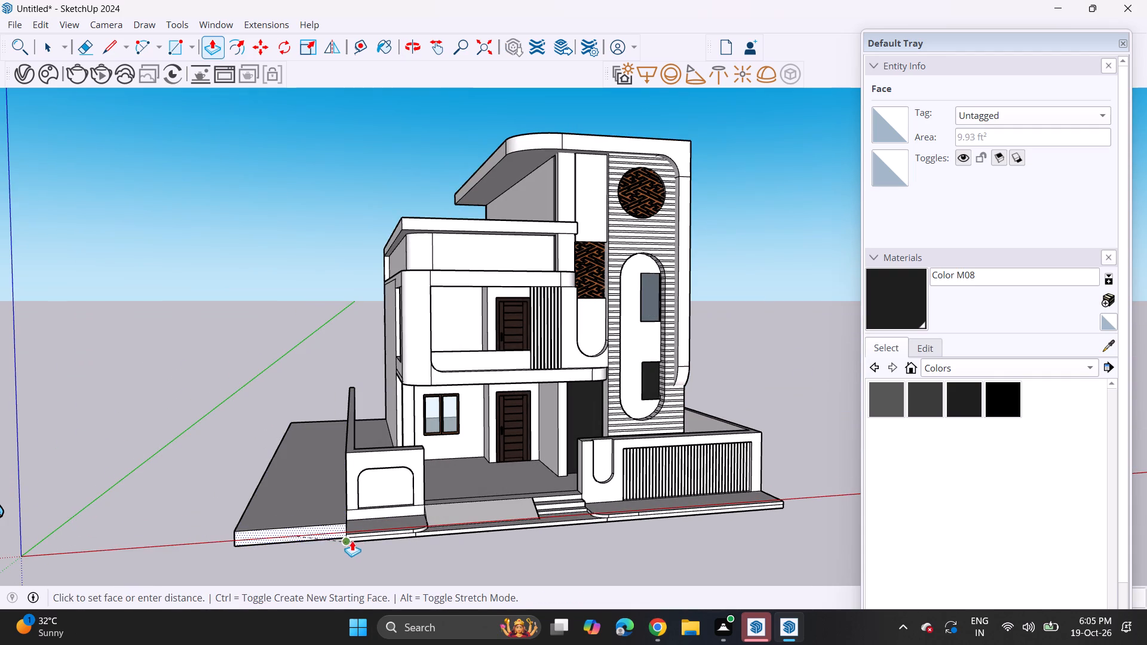
pyautogui.click(349, 543)
pyautogui.scroll(7, 312, 532)
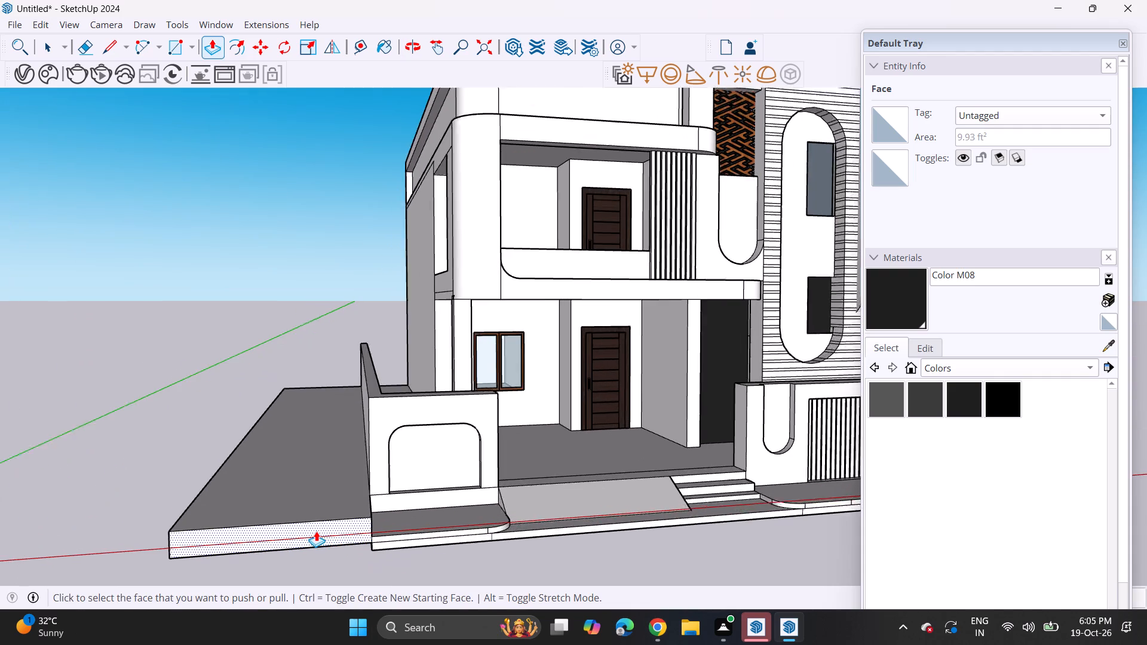
pyautogui.click(326, 530)
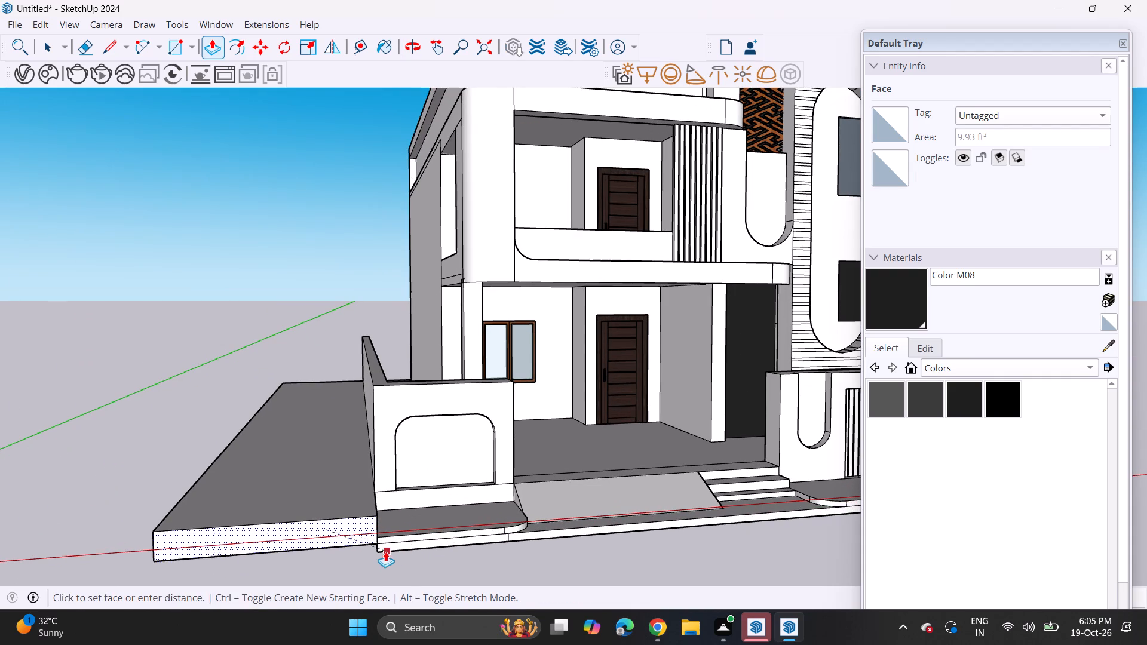
pyautogui.click(348, 549)
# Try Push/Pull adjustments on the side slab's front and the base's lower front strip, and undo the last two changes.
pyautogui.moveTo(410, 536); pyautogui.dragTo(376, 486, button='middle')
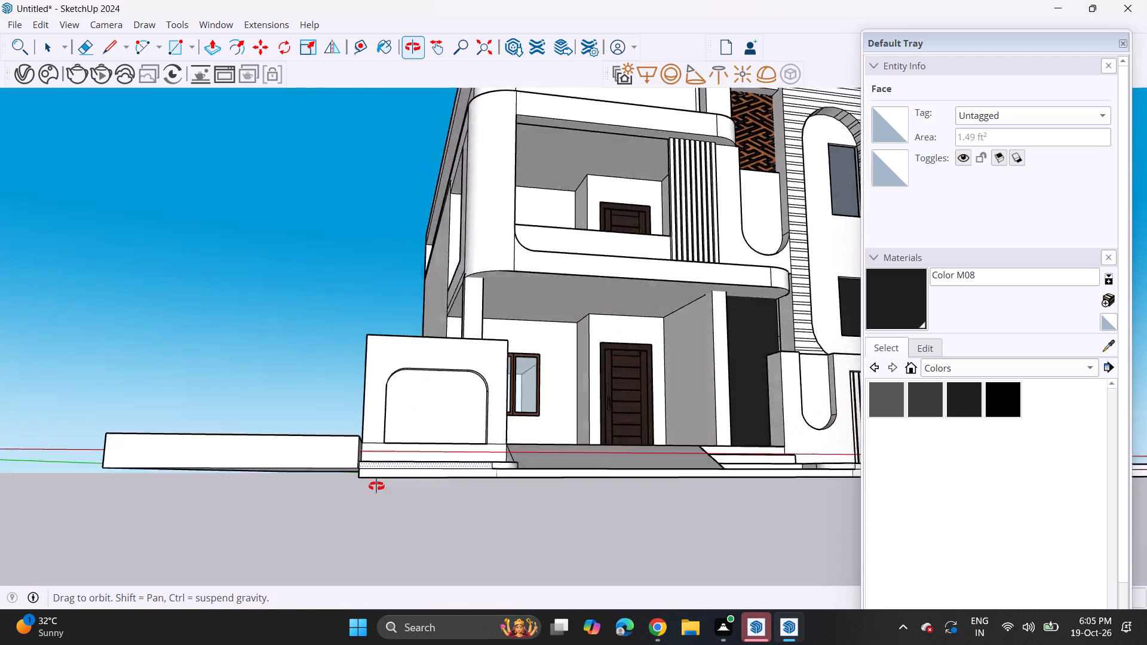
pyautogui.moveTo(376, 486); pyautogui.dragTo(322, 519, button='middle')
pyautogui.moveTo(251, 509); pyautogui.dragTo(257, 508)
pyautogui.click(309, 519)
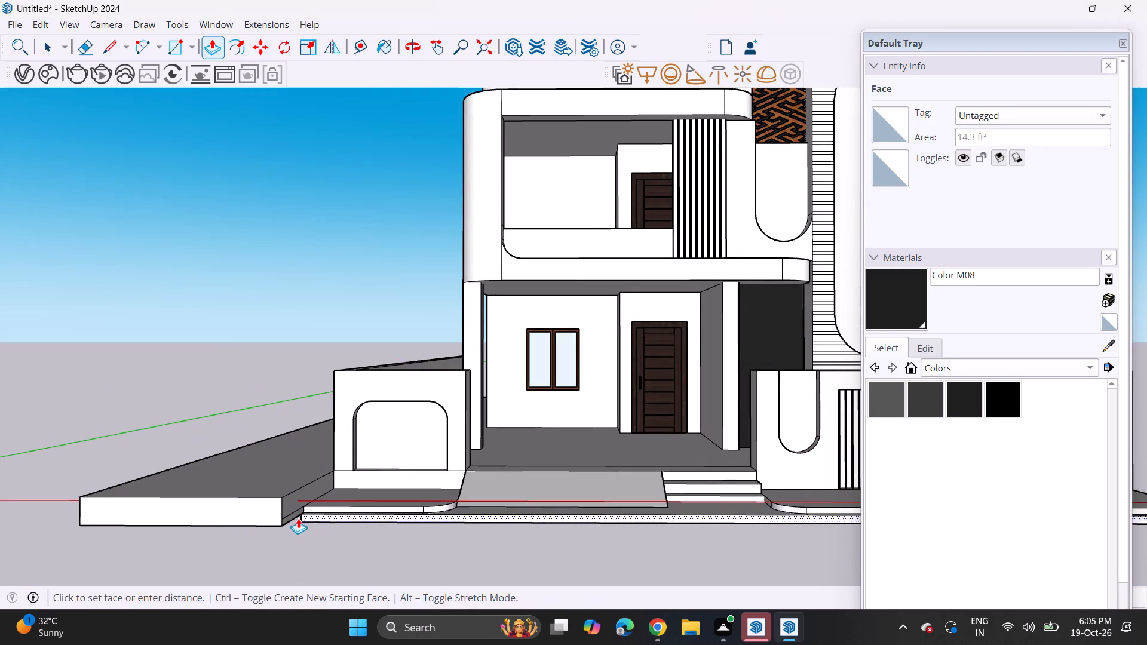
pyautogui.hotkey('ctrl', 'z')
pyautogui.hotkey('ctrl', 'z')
# Push/Pull the base's lower band beneath the arched-panel side slab outward to the slab's edge and close the gap near the front.
pyautogui.moveTo(276, 522); pyautogui.dragTo(537, 429, button='middle')
pyautogui.click(525, 430)
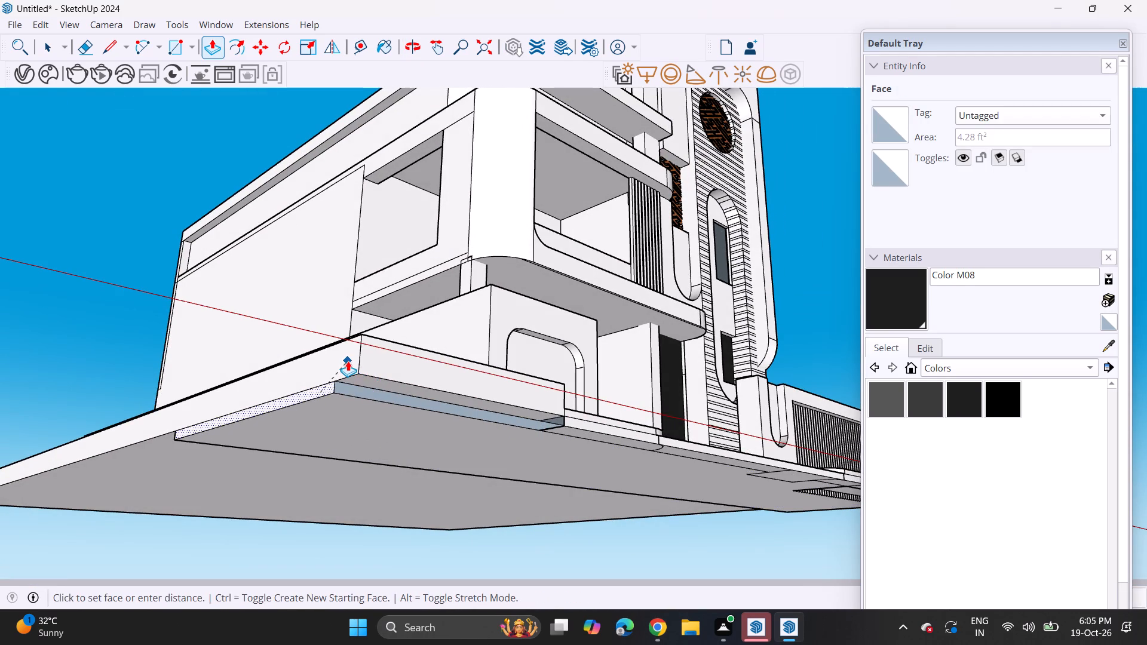
pyautogui.click(348, 361)
pyautogui.moveTo(483, 421); pyautogui.dragTo(606, 438, button='middle')
pyautogui.scroll(4, 732, 451)
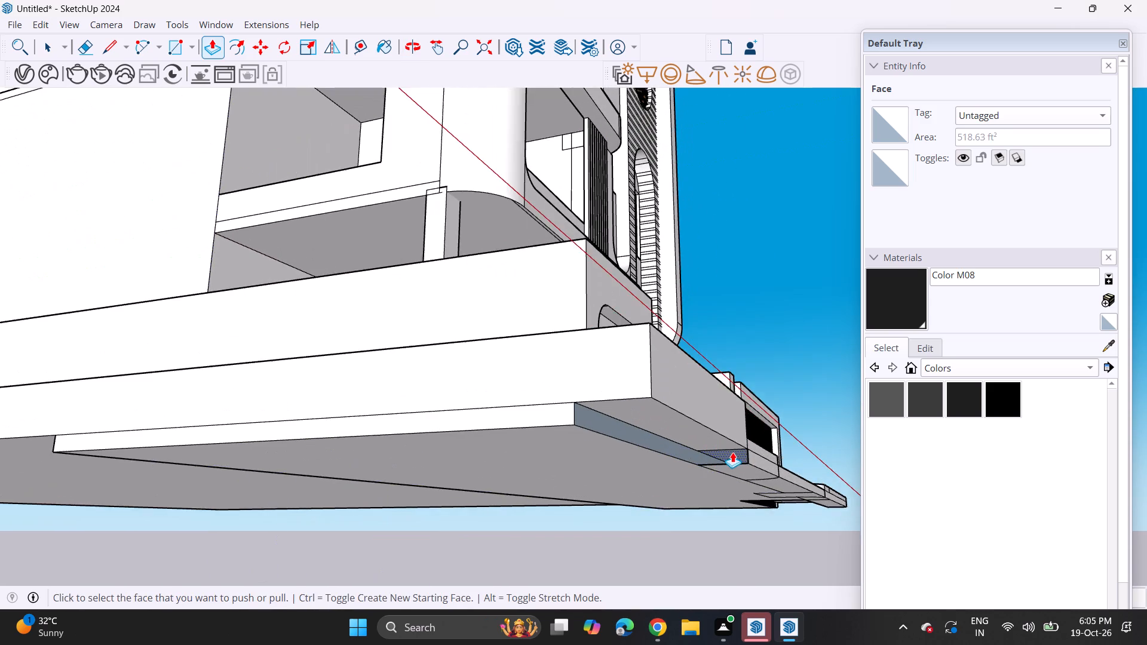
pyautogui.scroll(2, 732, 452)
pyautogui.moveTo(728, 455); pyautogui.dragTo(779, 473, button='middle')
pyautogui.moveTo(775, 471); pyautogui.dragTo(749, 419, button='middle')
pyautogui.scroll(3, 749, 419)
pyautogui.click(764, 450)
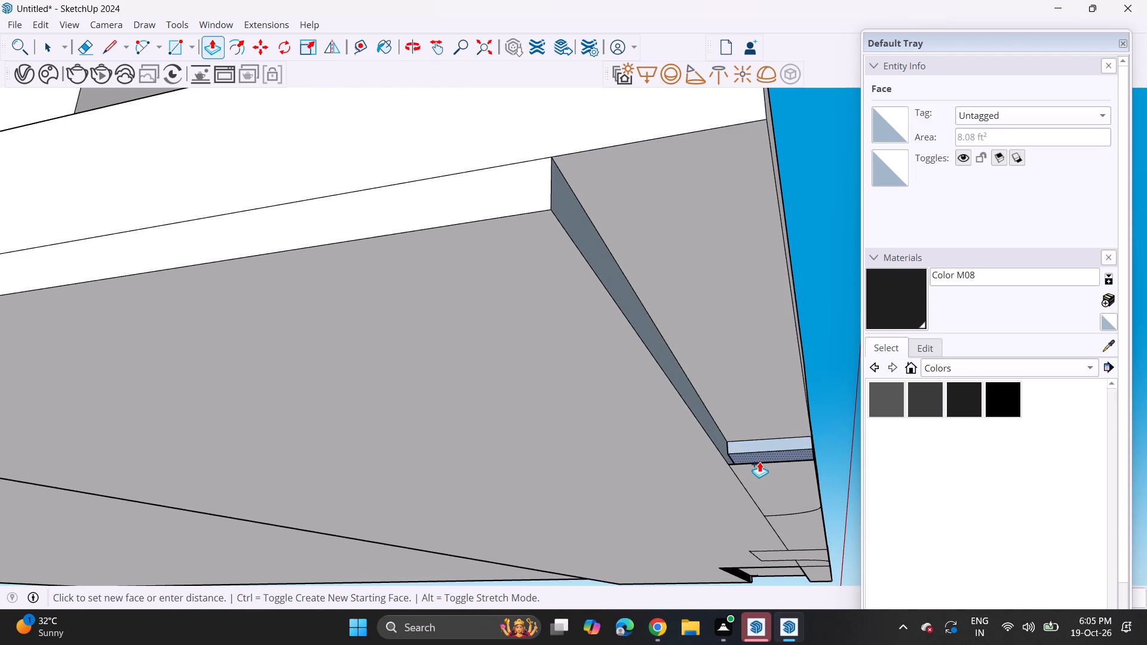
pyautogui.click(757, 467)
# Push/Pull the exposed end of the lower front strip across to the arched-panel side slab's outer corner.
pyautogui.moveTo(771, 457); pyautogui.dragTo(630, 510, button='middle')
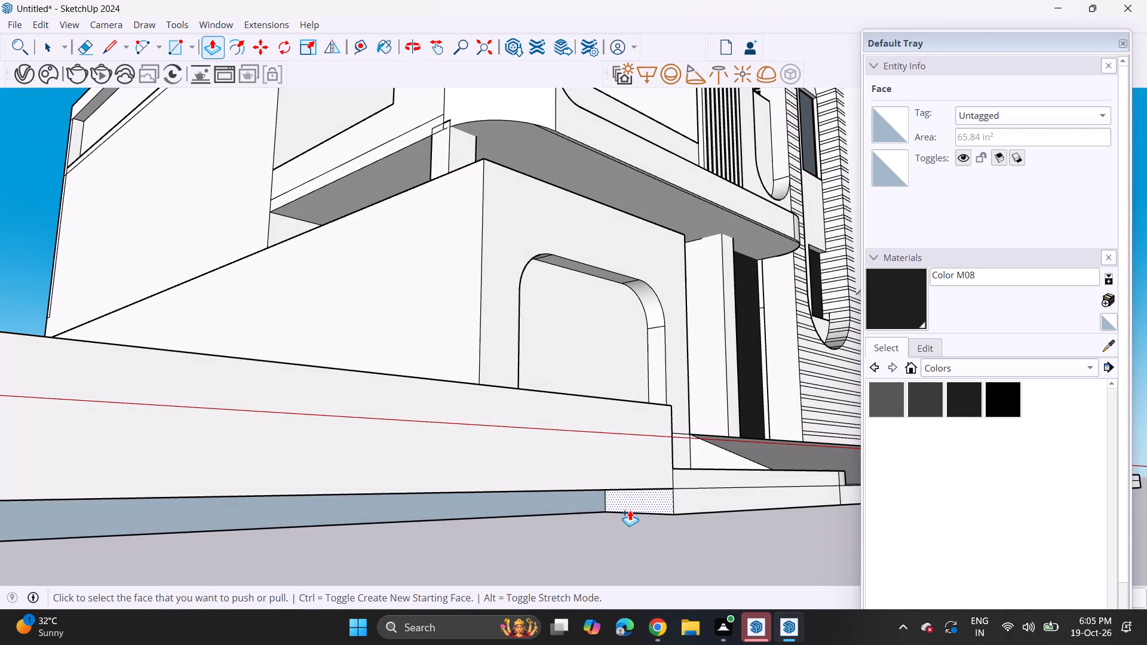
pyautogui.click(637, 506)
pyautogui.scroll(-6, 273, 572)
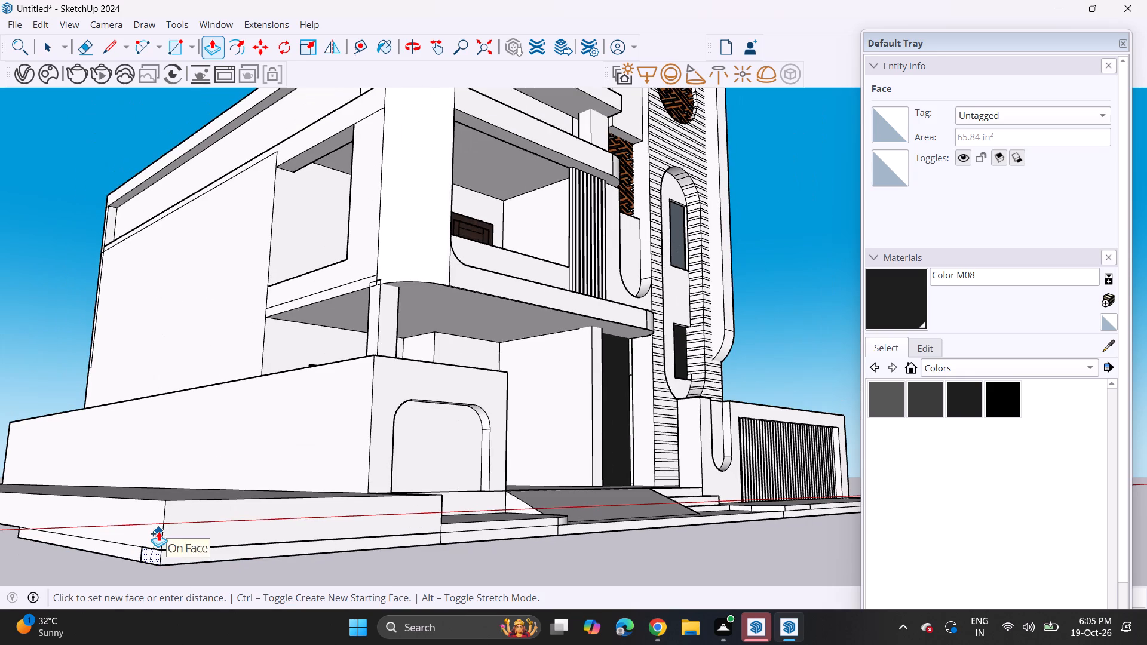
pyautogui.click(158, 531)
# Inspect the extended base, entrance steps, ramp and striped front wall from several angles.
pyautogui.moveTo(241, 539); pyautogui.dragTo(8, 494, button='middle')
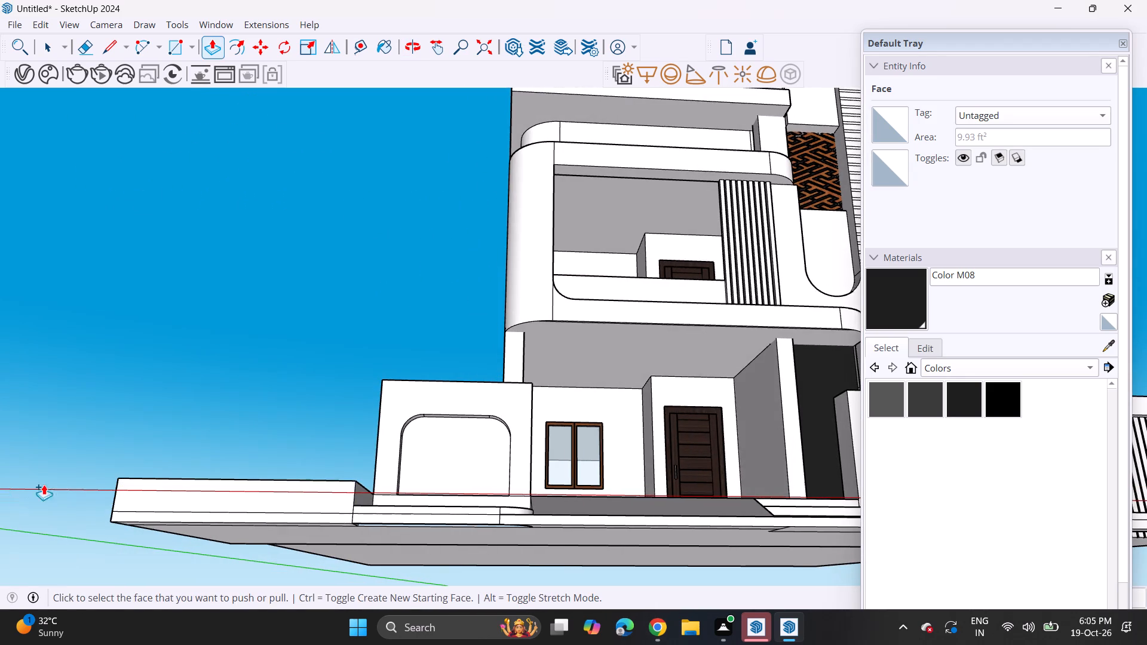
pyautogui.scroll(-4, 54, 487)
pyautogui.moveTo(213, 431); pyautogui.dragTo(213, 524, button='middle')
pyautogui.scroll(-6, 212, 503)
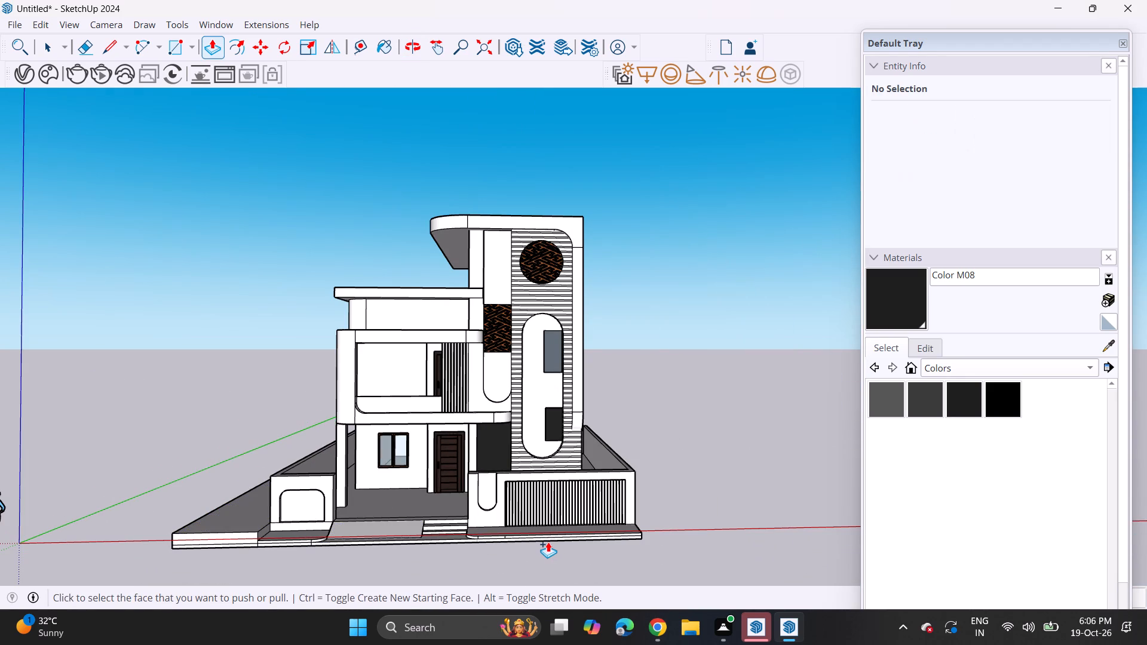
pyautogui.moveTo(591, 520); pyautogui.dragTo(375, 617, button='middle')
pyautogui.moveTo(424, 529); pyautogui.dragTo(555, 577, button='middle')
pyautogui.scroll(10, 568, 528)
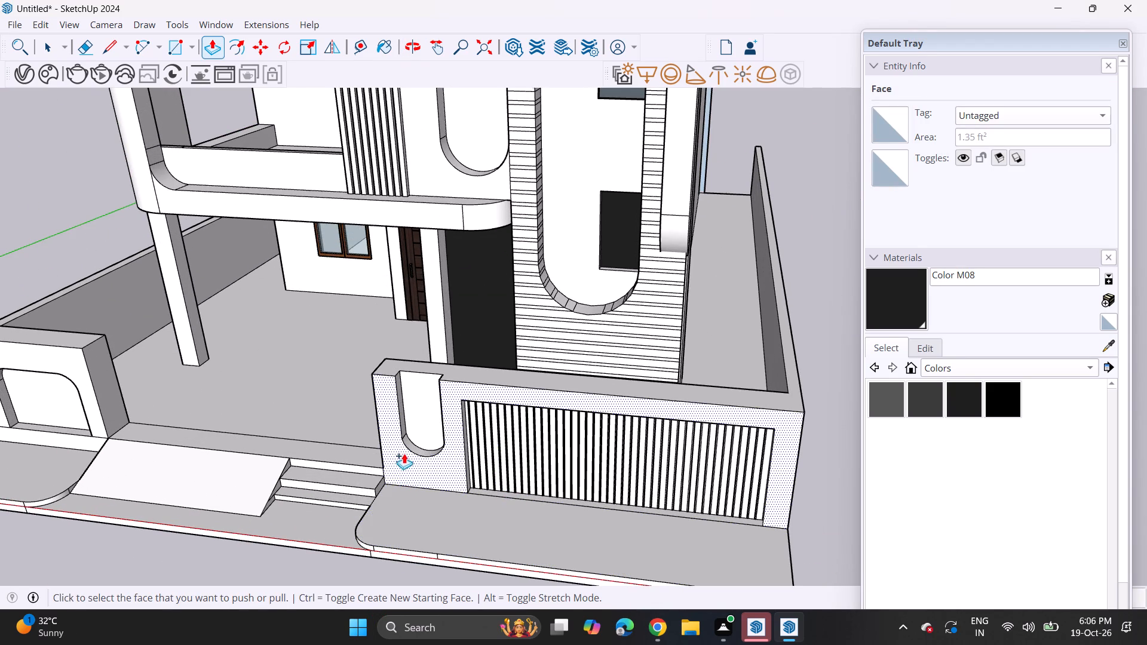
pyautogui.moveTo(235, 390); pyautogui.dragTo(355, 327, button='middle')
pyautogui.scroll(-9, 330, 330)
# Push/Pull the base's side face outward beside the striped wall's side boundary to form a matching side slab.
pyautogui.moveTo(471, 406); pyautogui.dragTo(264, 354, button='middle')
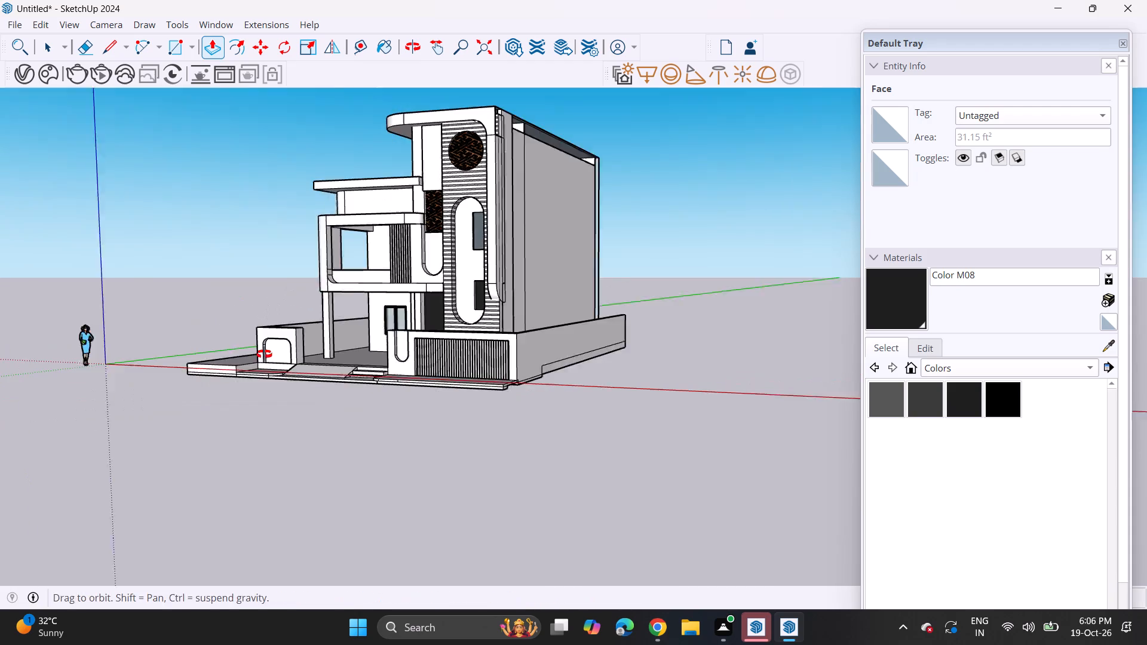
pyautogui.moveTo(264, 354); pyautogui.dragTo(251, 357, button='middle')
pyautogui.scroll(6, 498, 362)
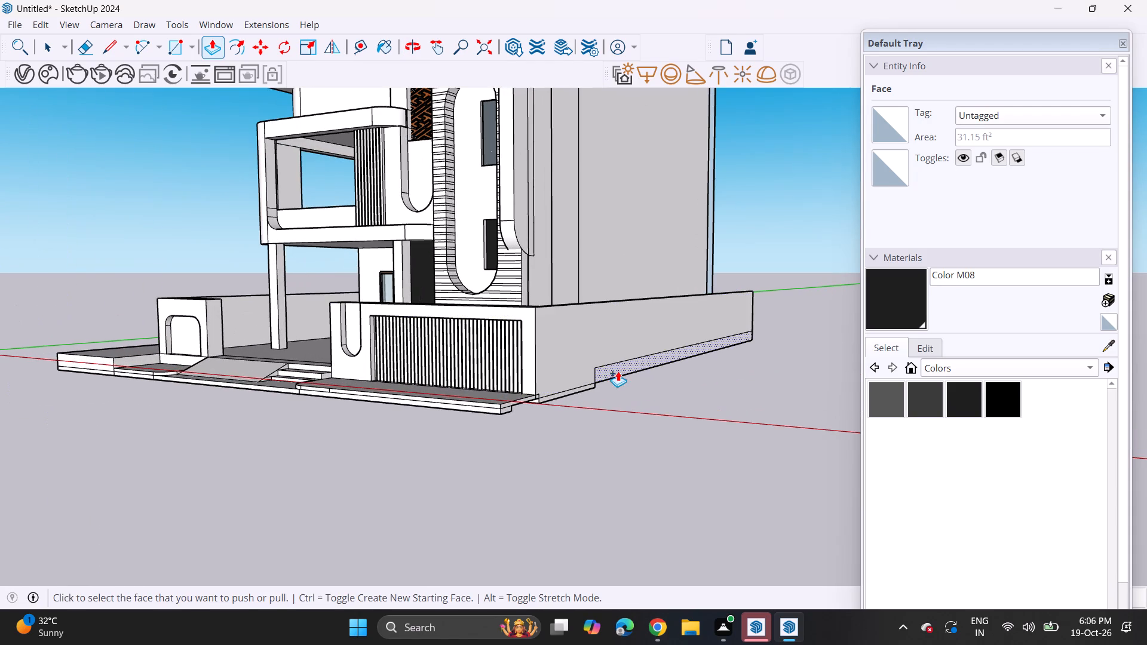
pyautogui.click(618, 371)
pyautogui.click(686, 394)
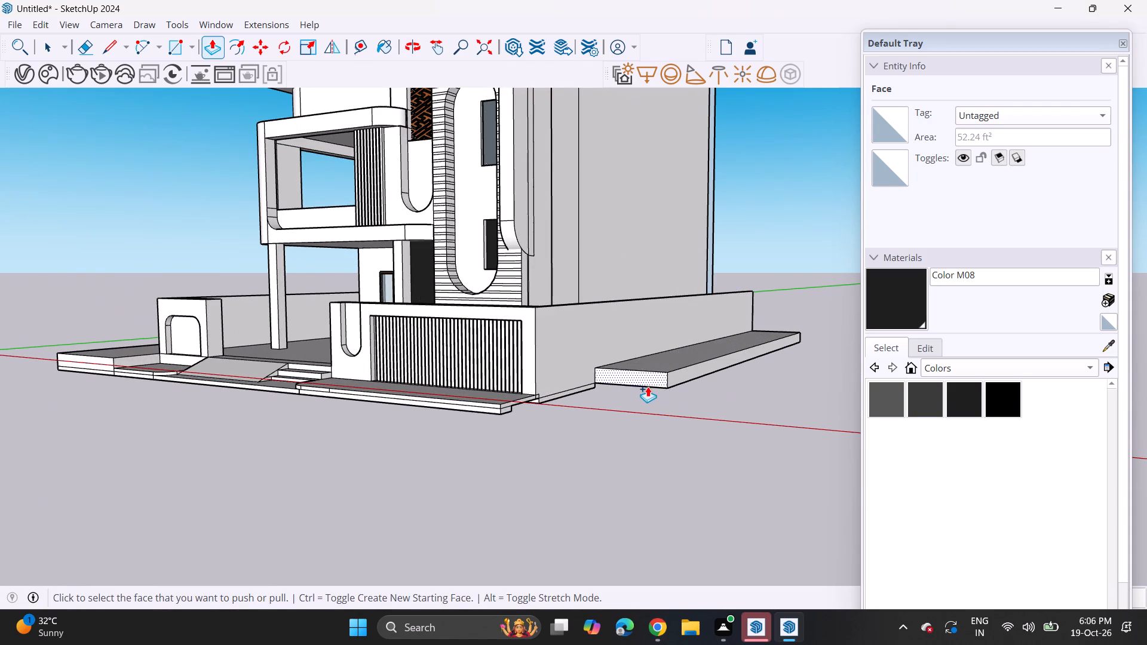
# Push/Pull the striped-wall side slab's front end forward to the front base's edge.
pyautogui.click(648, 386)
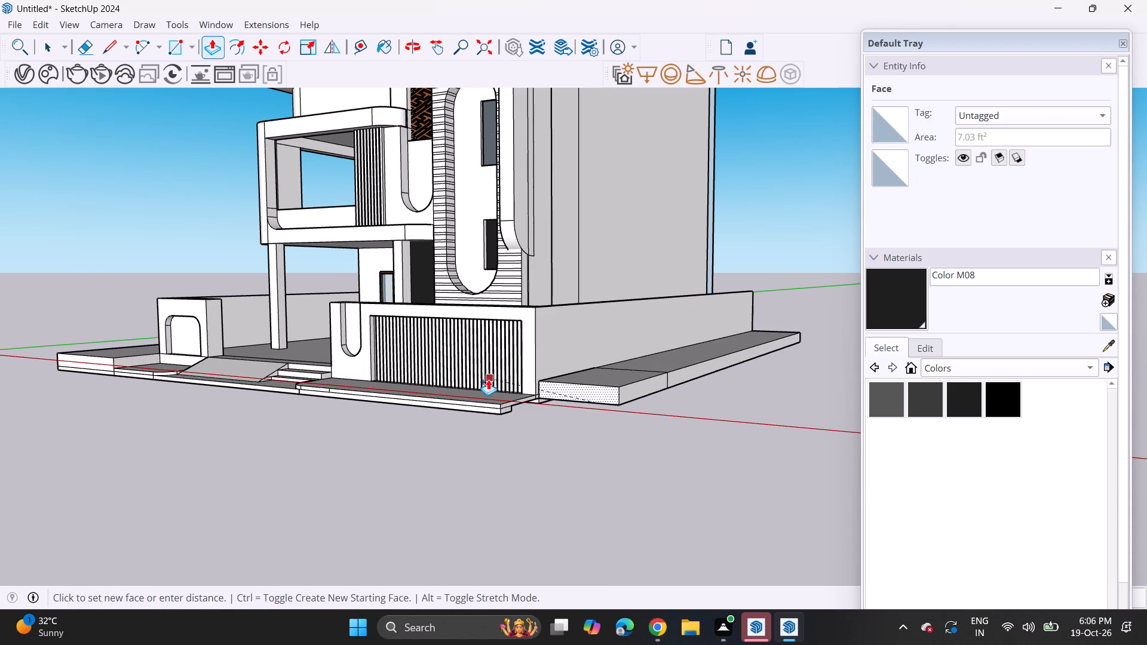
pyautogui.moveTo(488, 379); pyautogui.dragTo(776, 373, button='middle')
pyautogui.click(689, 398)
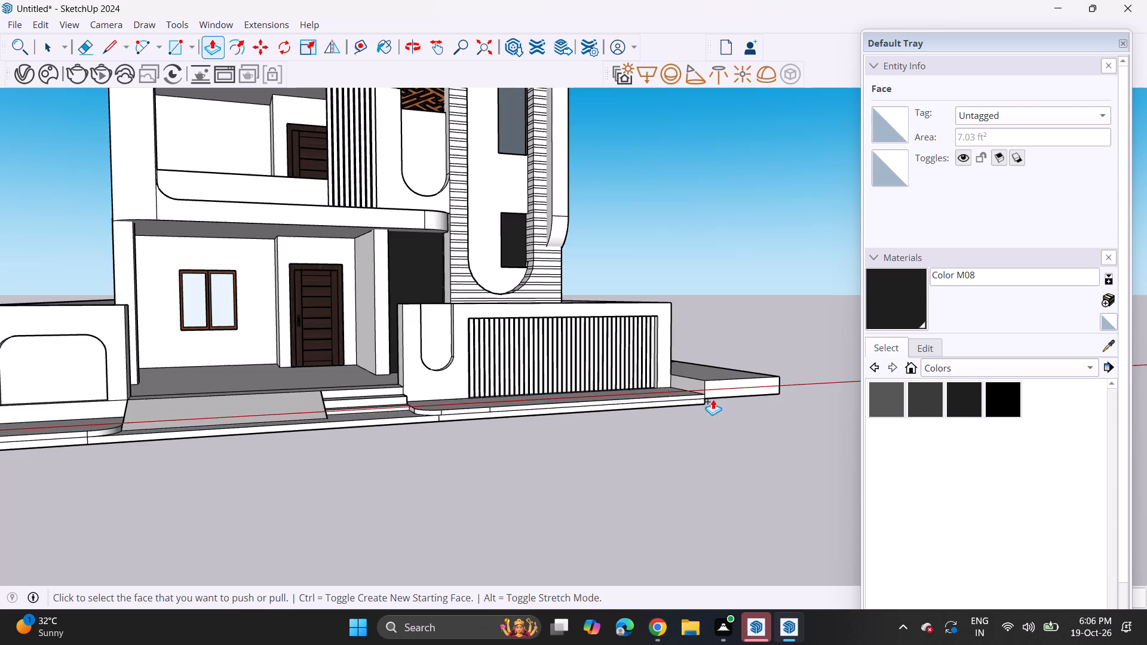
# Push the top faces of both side slabs down level with the front slab, including both sections beside the striped wall.
pyautogui.moveTo(712, 398); pyautogui.dragTo(603, 404, button='middle')
pyautogui.scroll(-3, 599, 405)
pyautogui.keyDown('shift'); pyautogui.moveTo(541, 390); pyautogui.dragTo(677, 456, button='middle'); pyautogui.keyUp('shift')
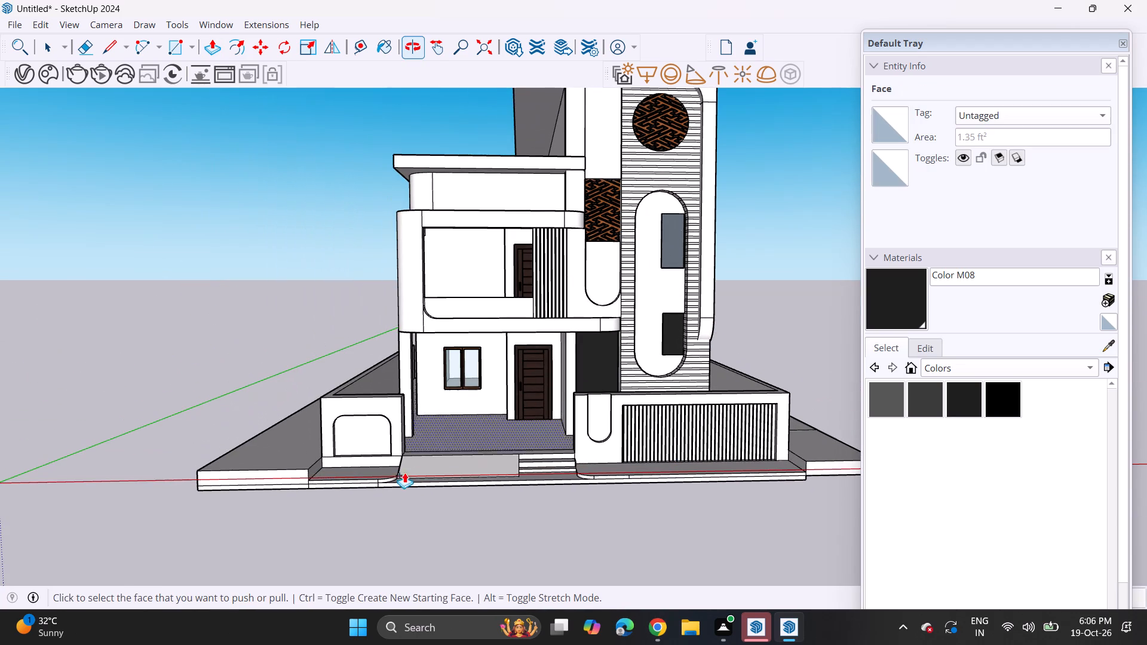
pyautogui.click(295, 448)
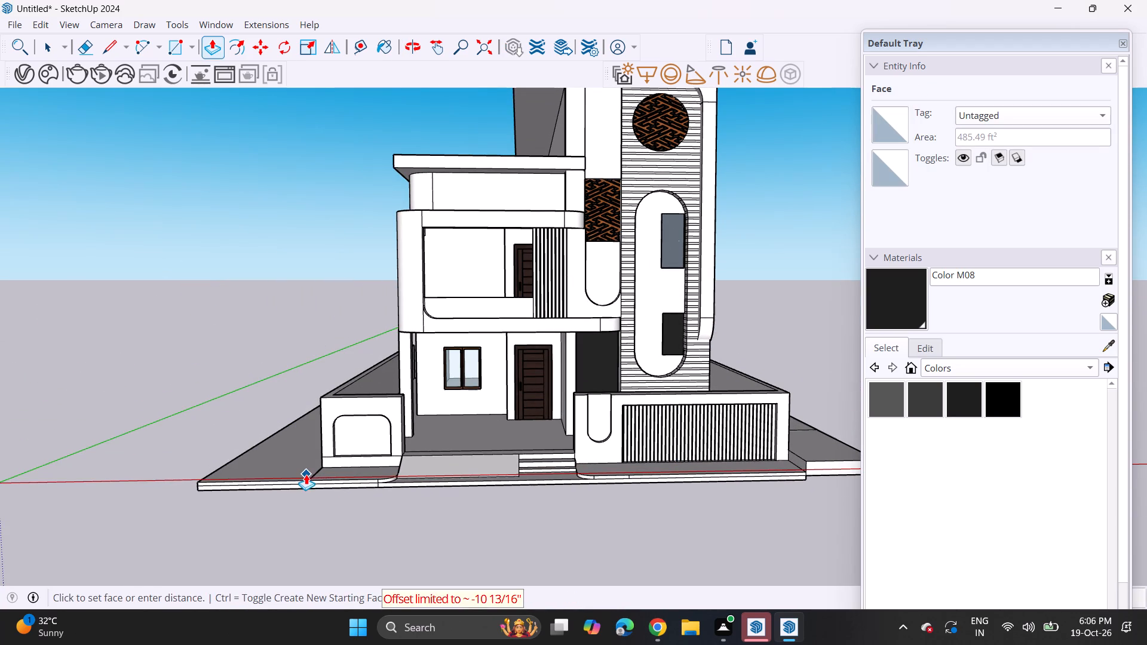
pyautogui.click(306, 474)
pyautogui.doubleClick(798, 438)
pyautogui.moveTo(801, 425); pyautogui.dragTo(709, 417, button='middle')
pyautogui.doubleClick(809, 414)
# Push/Pull the undersides of the striped-wall side slab's front and rear sections down to the main base's bottom level.
pyautogui.moveTo(721, 463); pyautogui.dragTo(811, 466, button='middle')
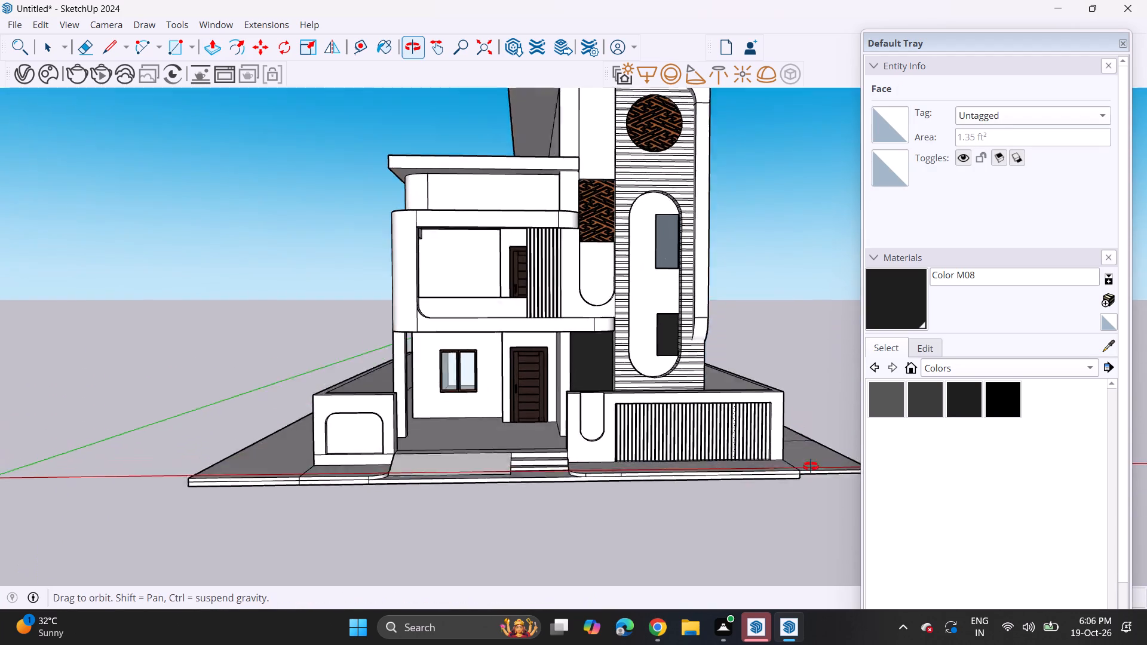
pyautogui.moveTo(811, 466); pyautogui.dragTo(827, 500, button='middle')
pyautogui.moveTo(622, 479); pyautogui.dragTo(582, 308, button='middle')
pyautogui.scroll(4, 835, 385)
pyautogui.click(798, 459)
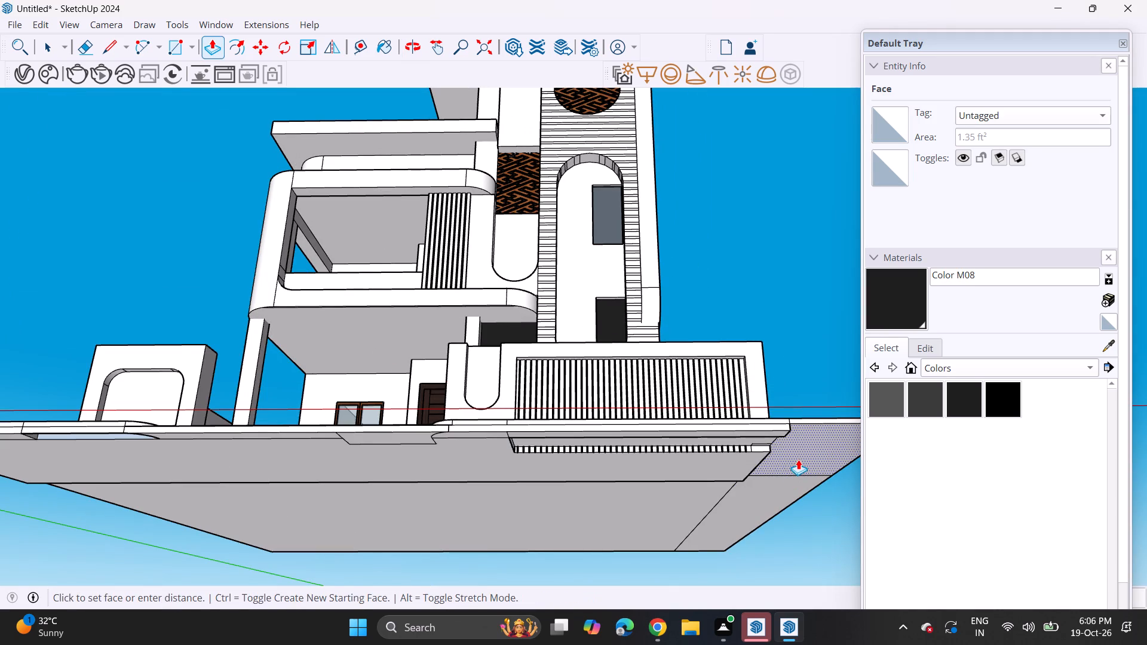
pyautogui.click(754, 469)
pyautogui.click(737, 504)
pyautogui.click(737, 504)
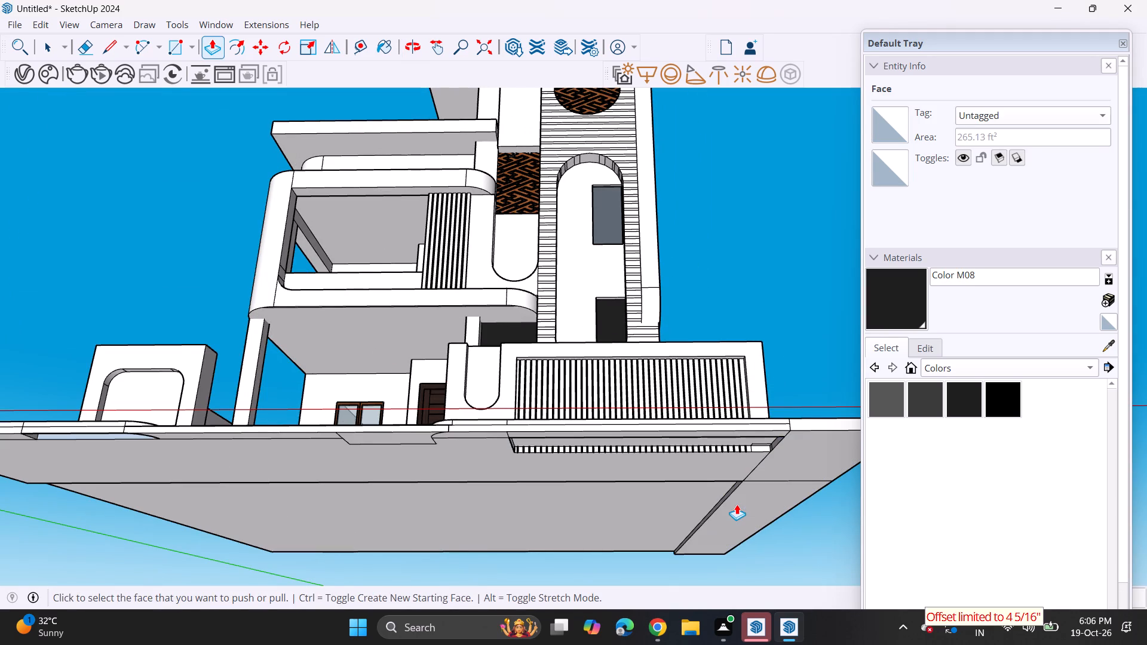
# Import the N_Plant_24 palm component from Downloads and place it beside the base on the arched-wall side of the house.
pyautogui.scroll(-4, 701, 473)
pyautogui.moveTo(534, 435); pyautogui.dragTo(521, 569, button='middle')
pyautogui.scroll(-3, 518, 451)
pyautogui.moveTo(518, 451); pyautogui.dragTo(551, 474, button='middle')
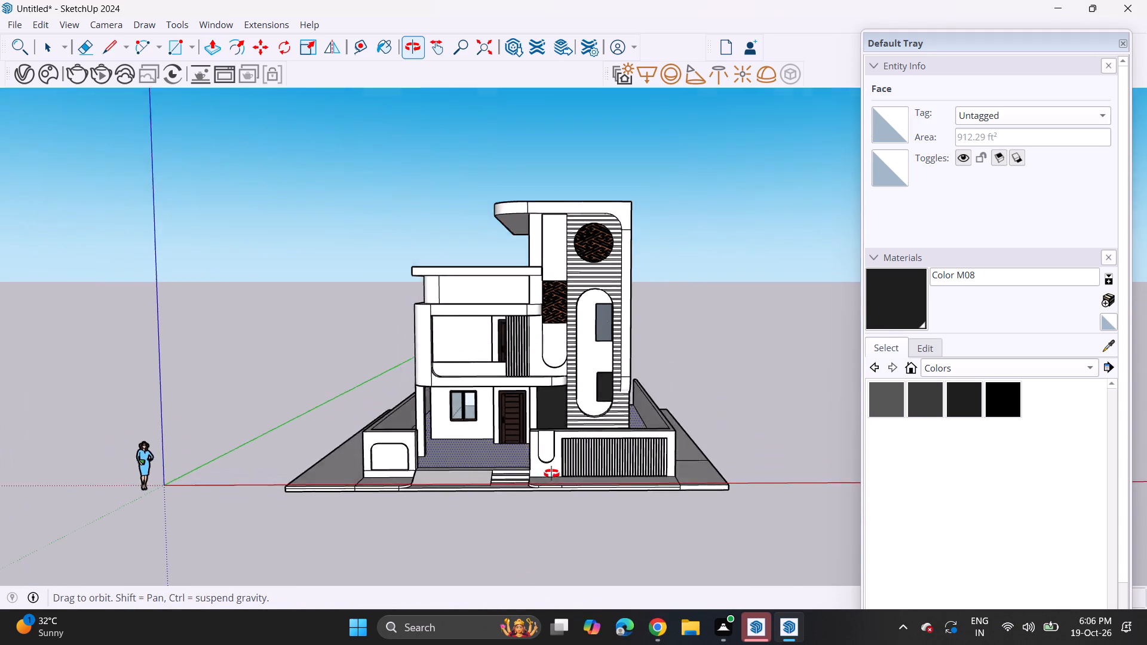
pyautogui.moveTo(551, 474); pyautogui.dragTo(548, 443, button='middle')
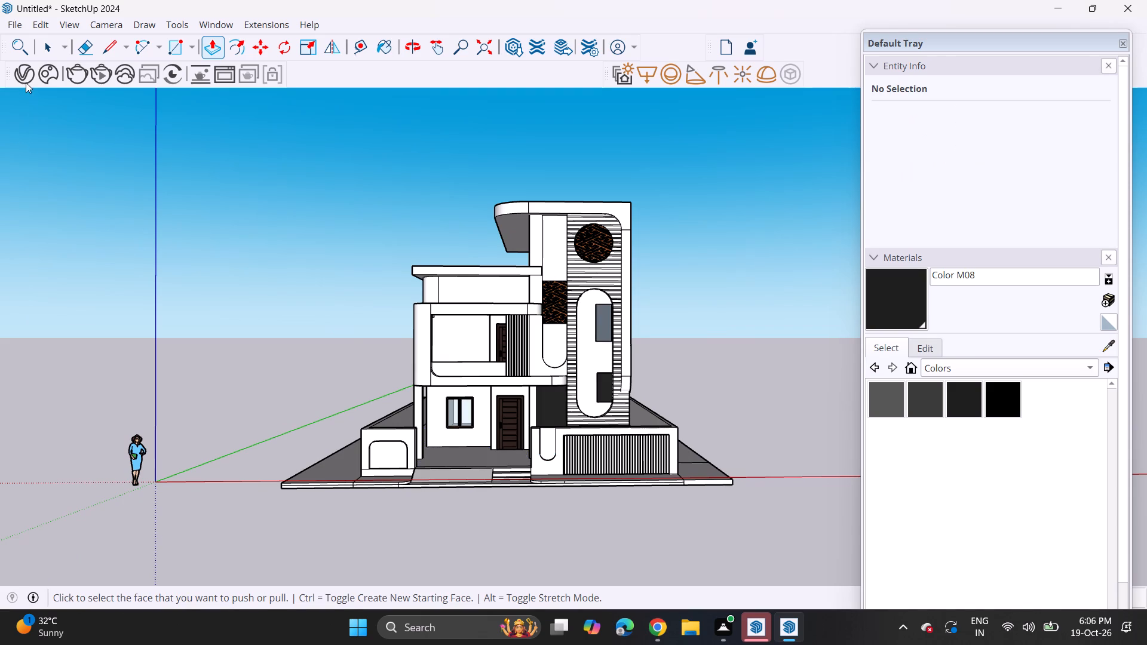
pyautogui.click(7, 19)
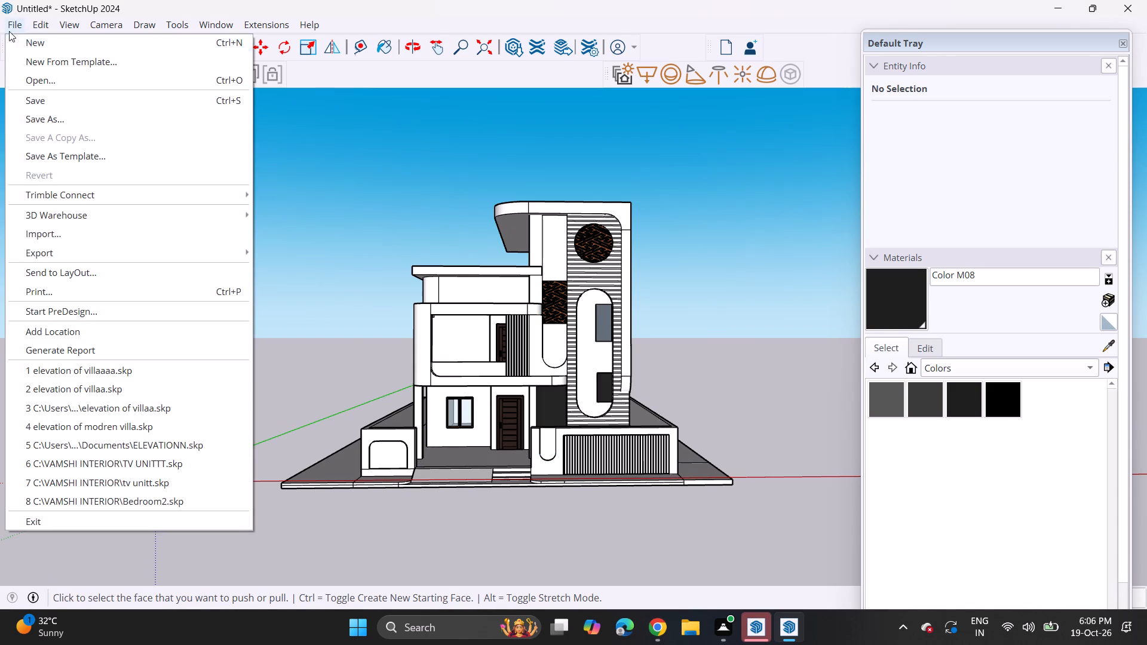
pyautogui.click(45, 237)
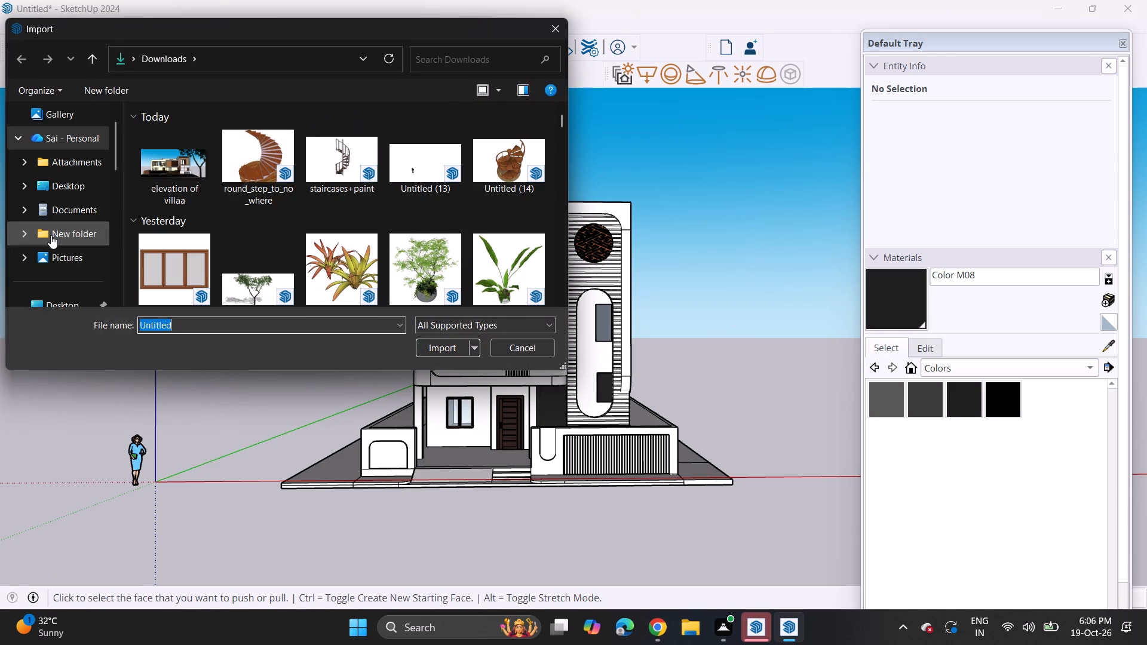
pyautogui.scroll(-2, 345, 272)
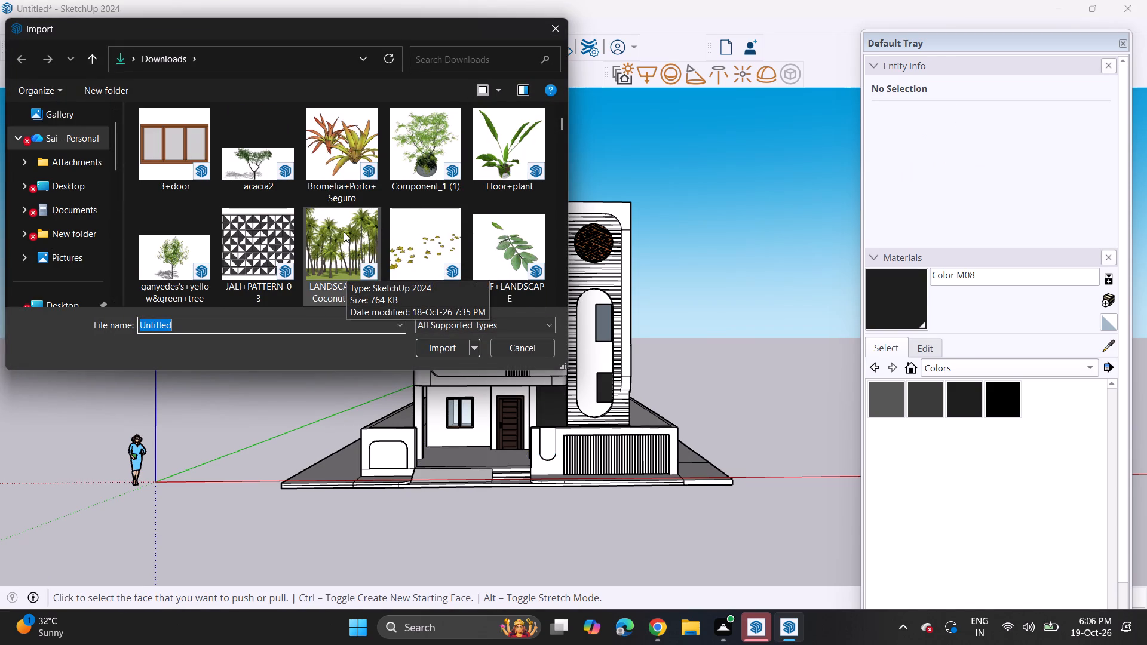
pyautogui.scroll(-2, 359, 202)
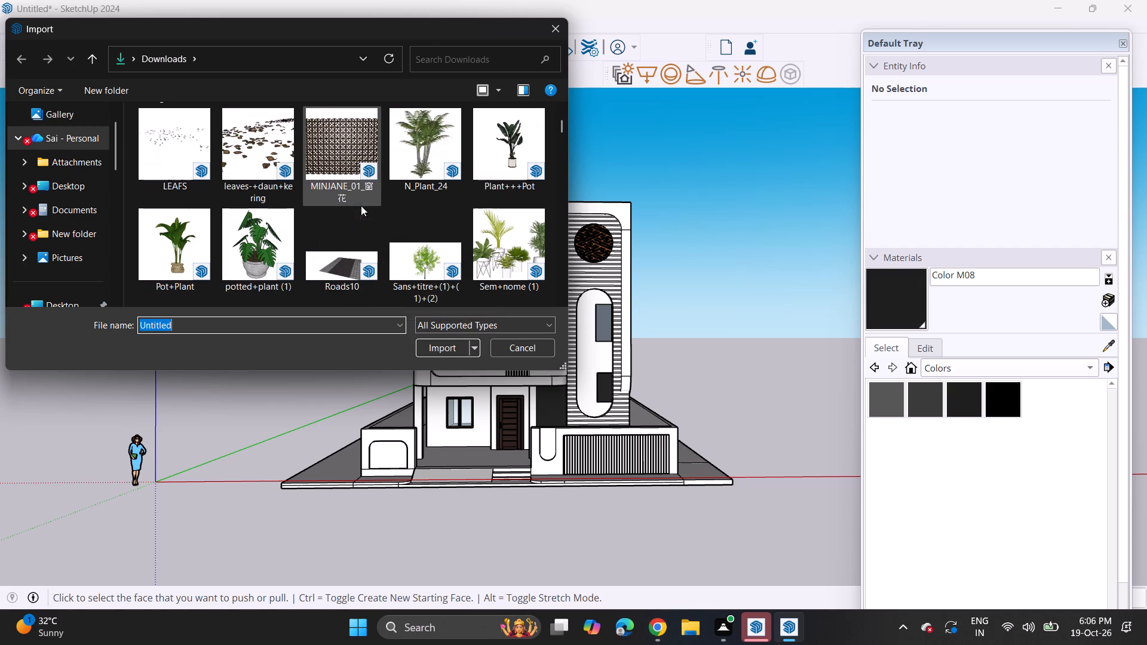
pyautogui.click(418, 156)
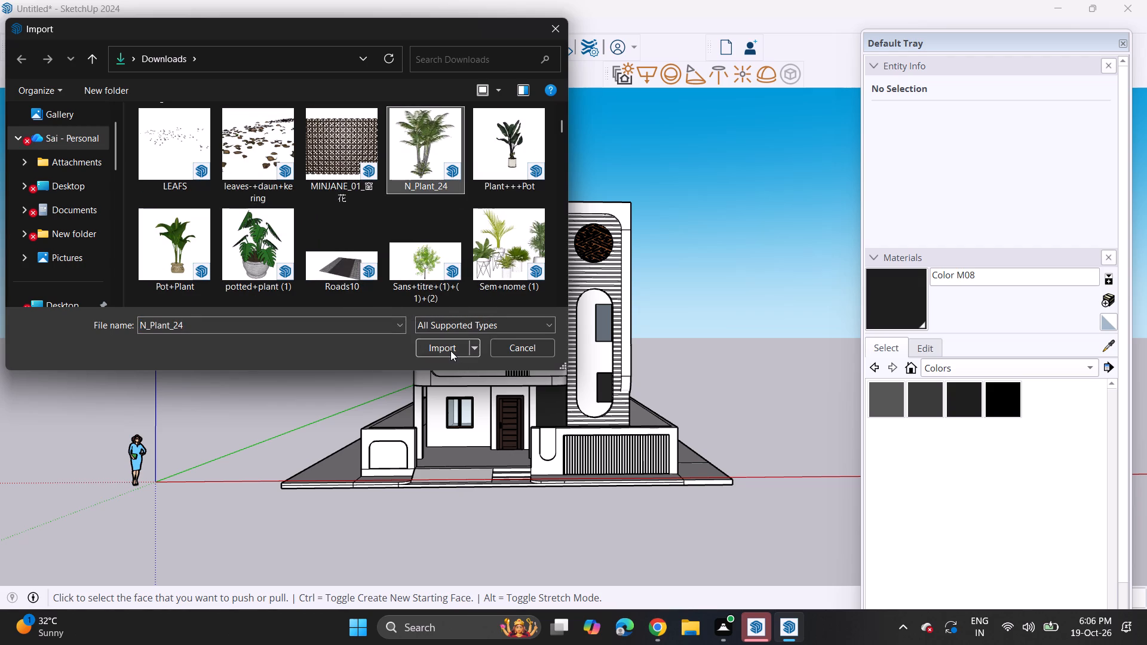
pyautogui.click(450, 351)
pyautogui.click(715, 346)
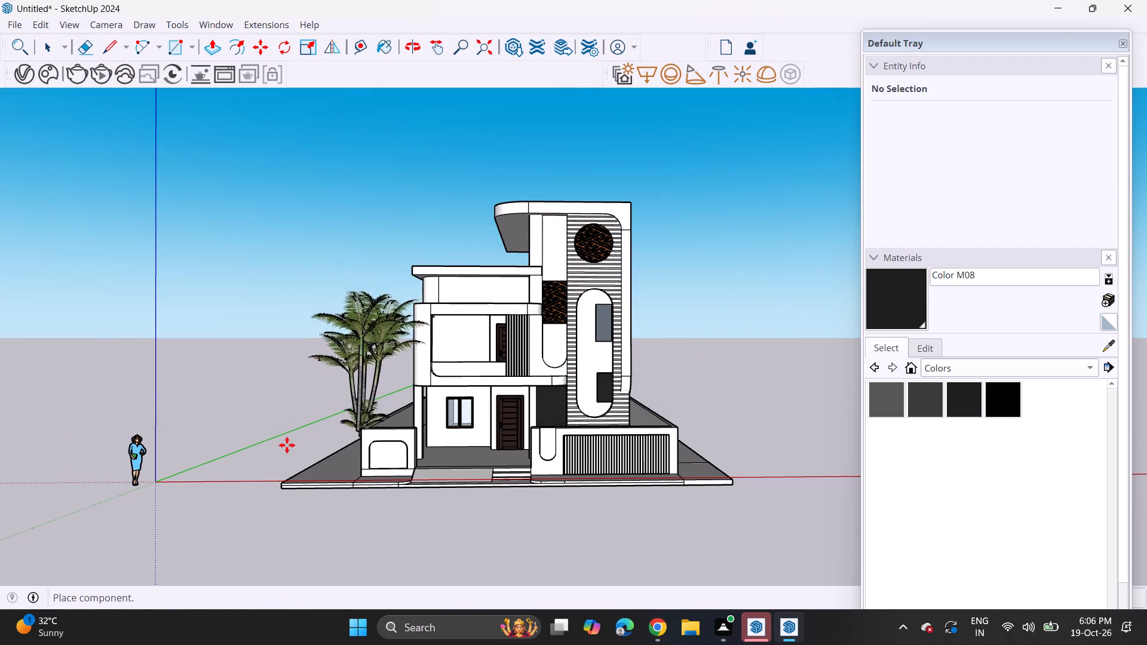
pyautogui.moveTo(321, 442); pyautogui.dragTo(496, 458, button='middle')
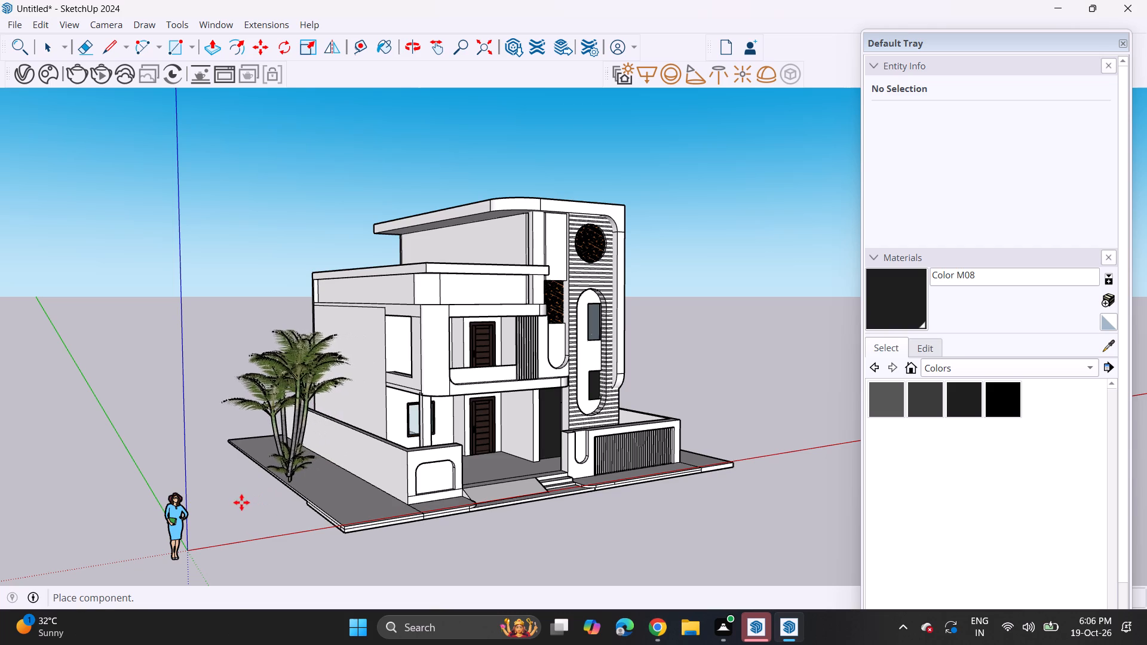
pyautogui.click(241, 502)
# Scale the palm component up uniformly from a corner of its bounding box.
pyautogui.moveTo(333, 469); pyautogui.dragTo(152, 437, button='middle')
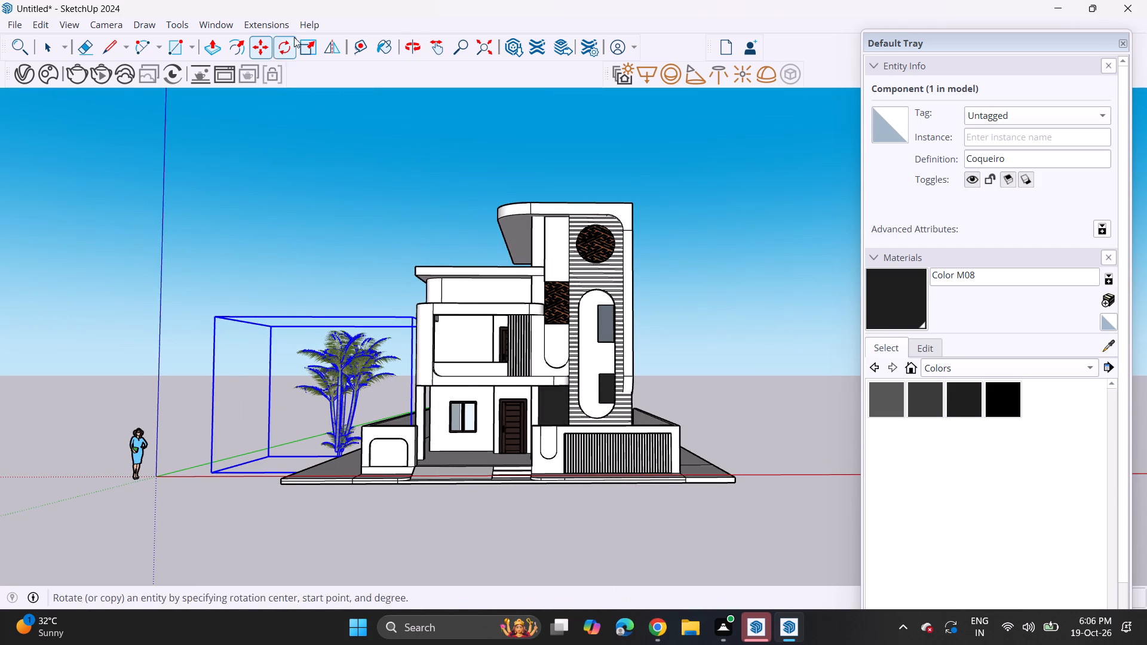
pyautogui.click(302, 38)
pyautogui.click(214, 321)
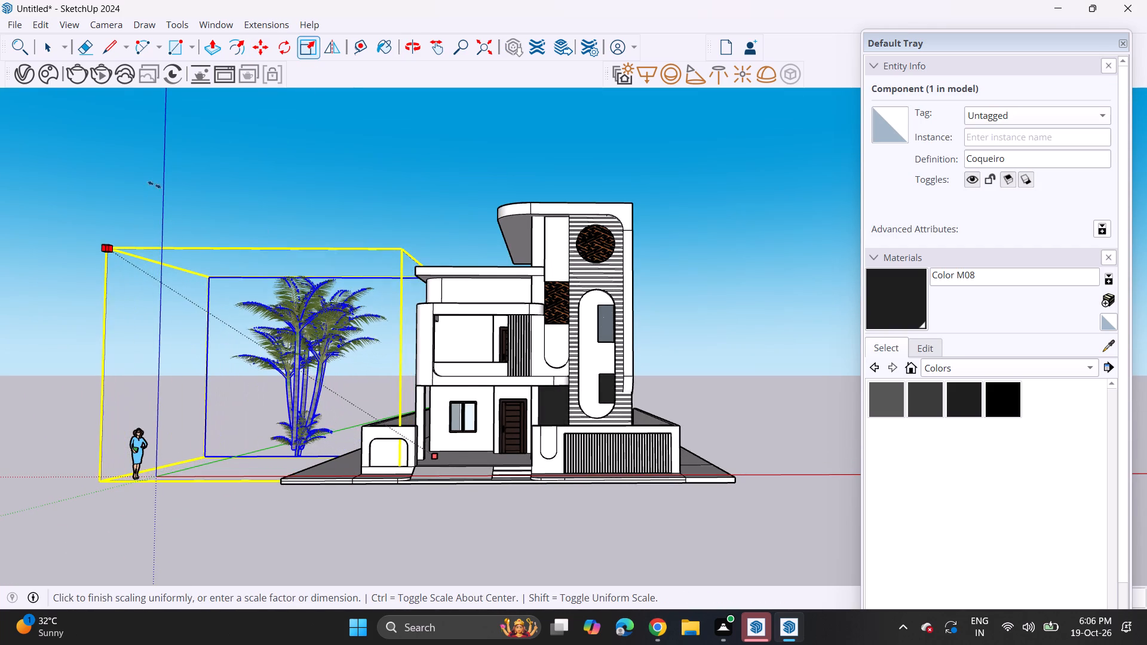
pyautogui.click(154, 185)
# Move the enlarged palm closer to the house, onto the side slab behind the arched boundary wall.
pyautogui.click(259, 42)
pyautogui.click(292, 315)
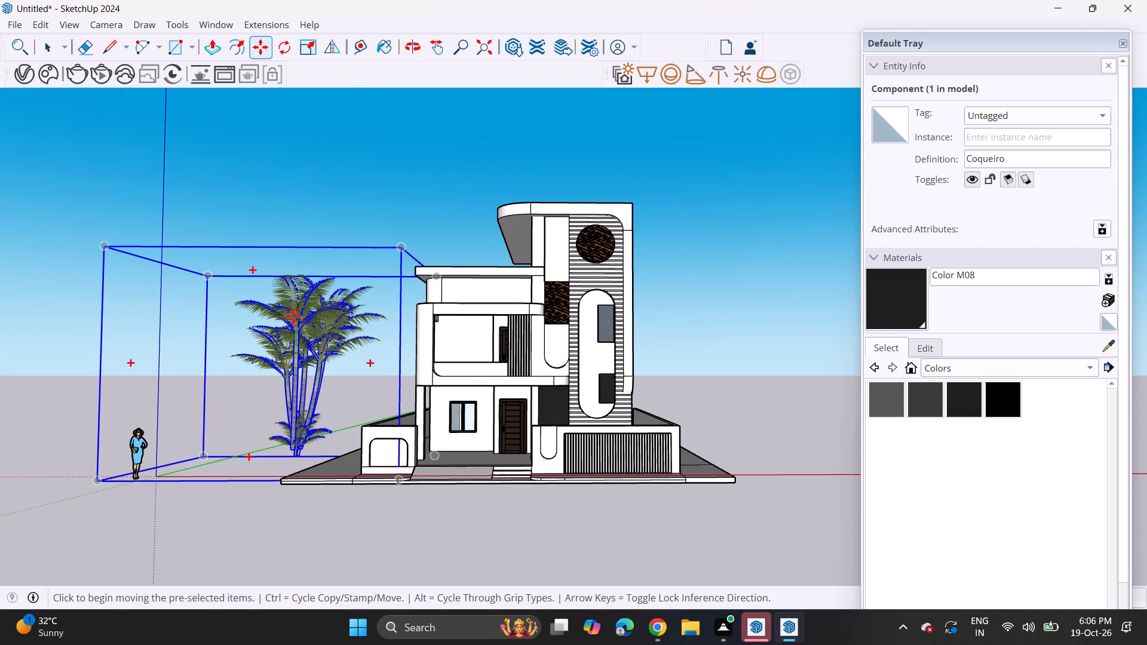
pyautogui.click(347, 325)
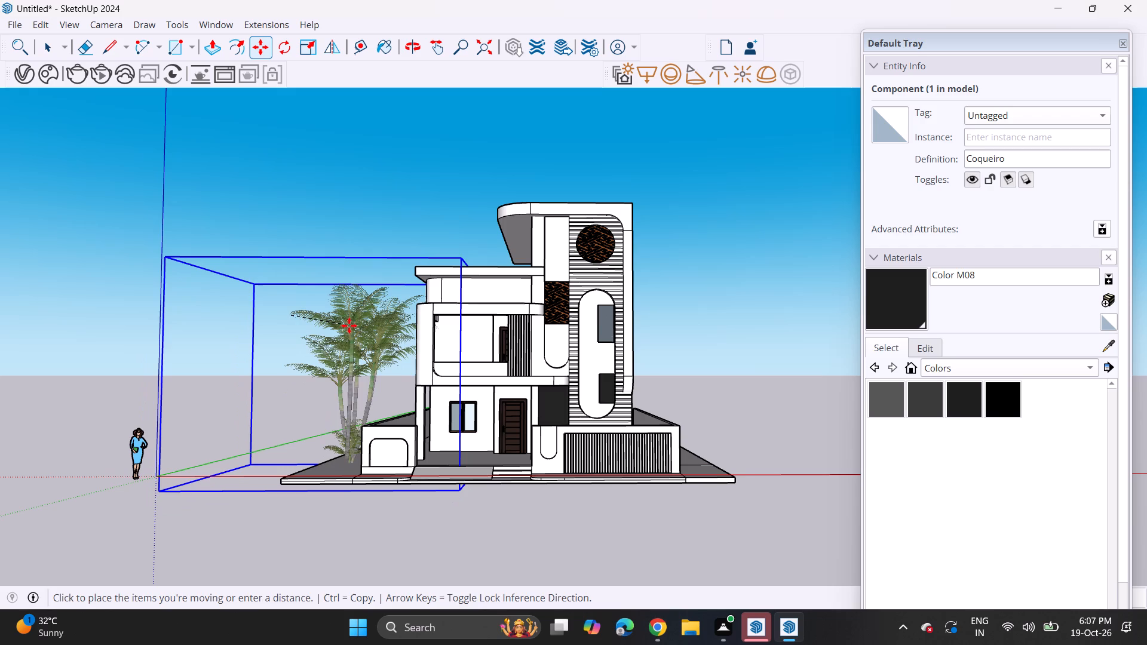
pyautogui.press('space')
pyautogui.click(770, 288)
pyautogui.moveTo(714, 380); pyautogui.dragTo(682, 376, button='middle')
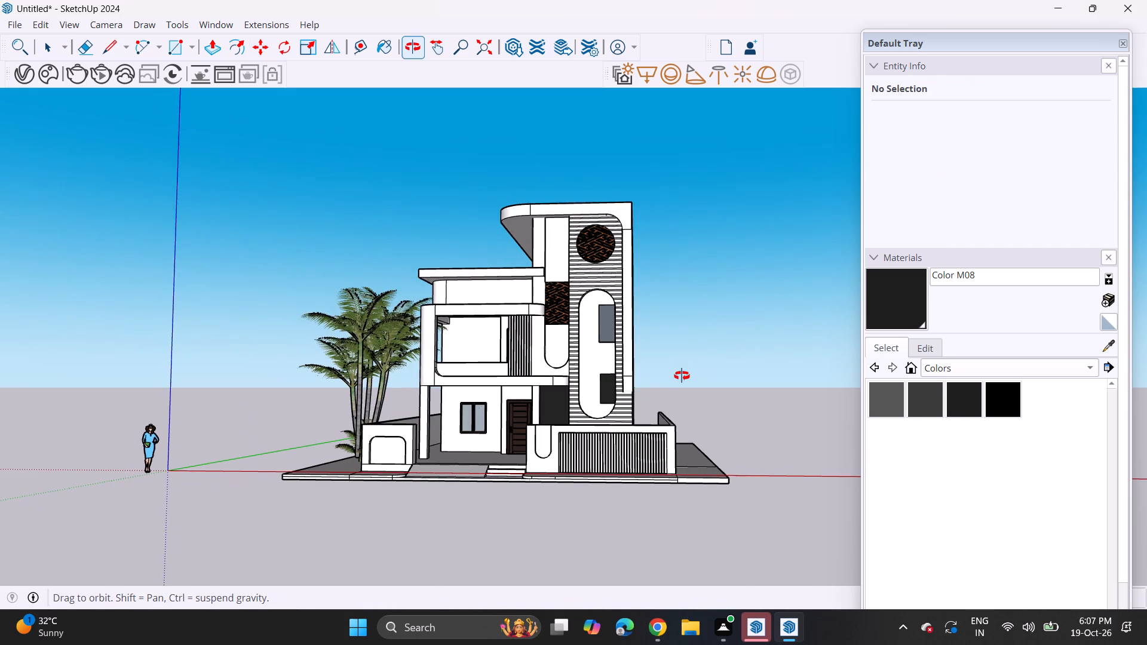
pyautogui.moveTo(682, 376); pyautogui.dragTo(697, 382, button='middle')
# Import the PLANTS component from Downloads and place it on the ground beyond the base on the striped-wall side.
pyautogui.click(11, 26)
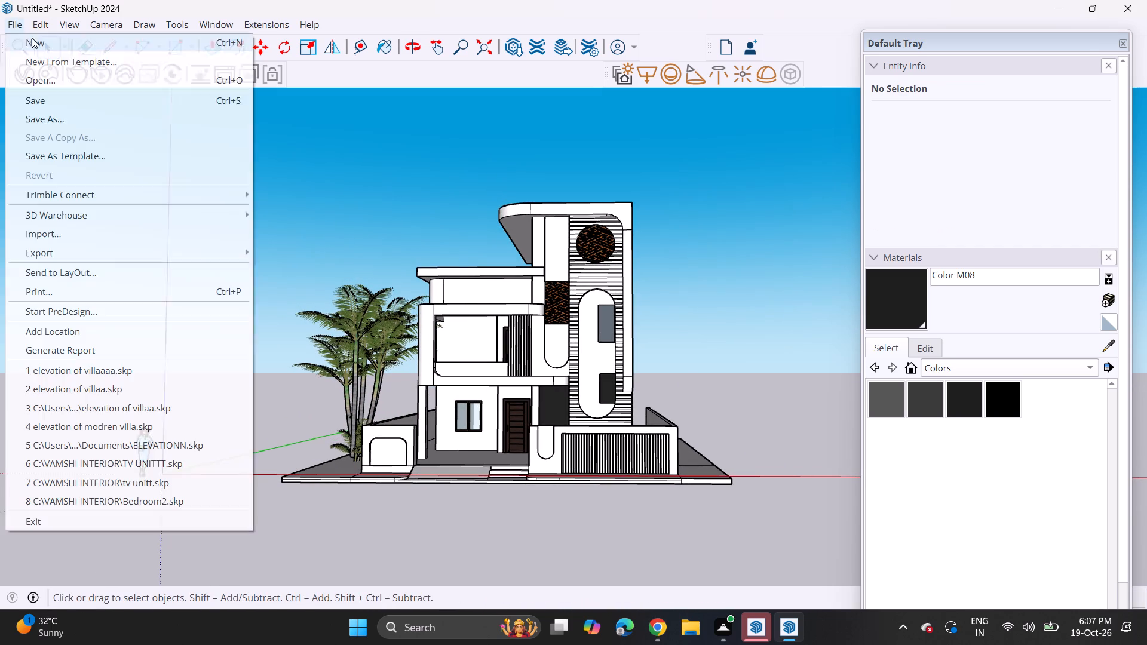
pyautogui.click(76, 241)
pyautogui.scroll(-2, 366, 204)
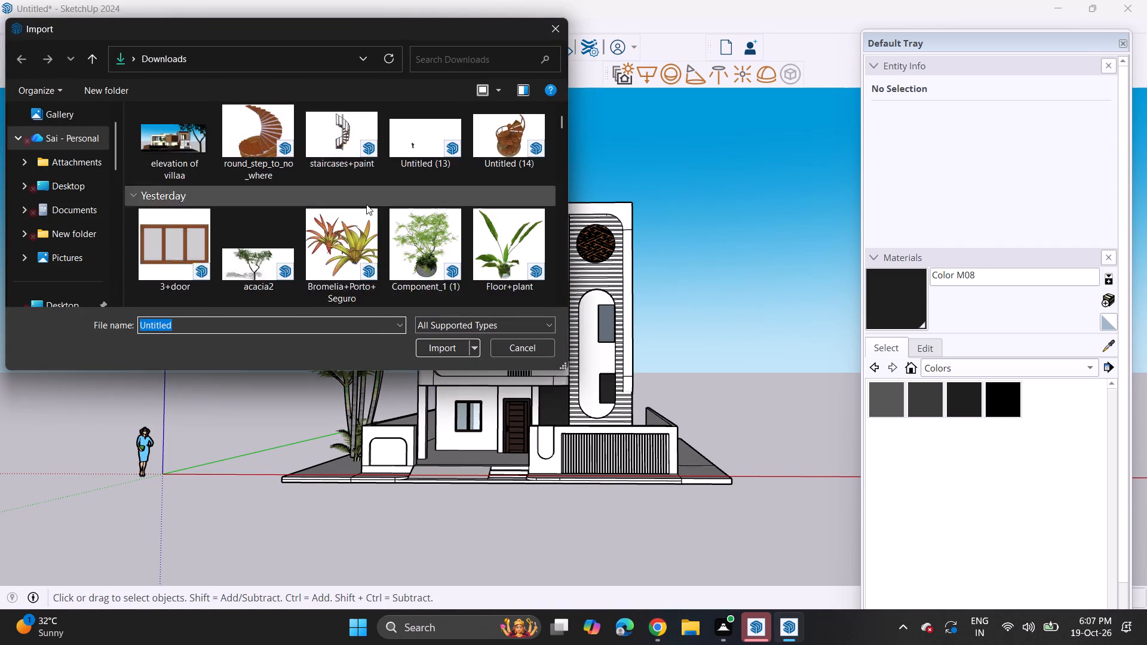
pyautogui.scroll(-17, 366, 204)
pyautogui.scroll(-4, 370, 208)
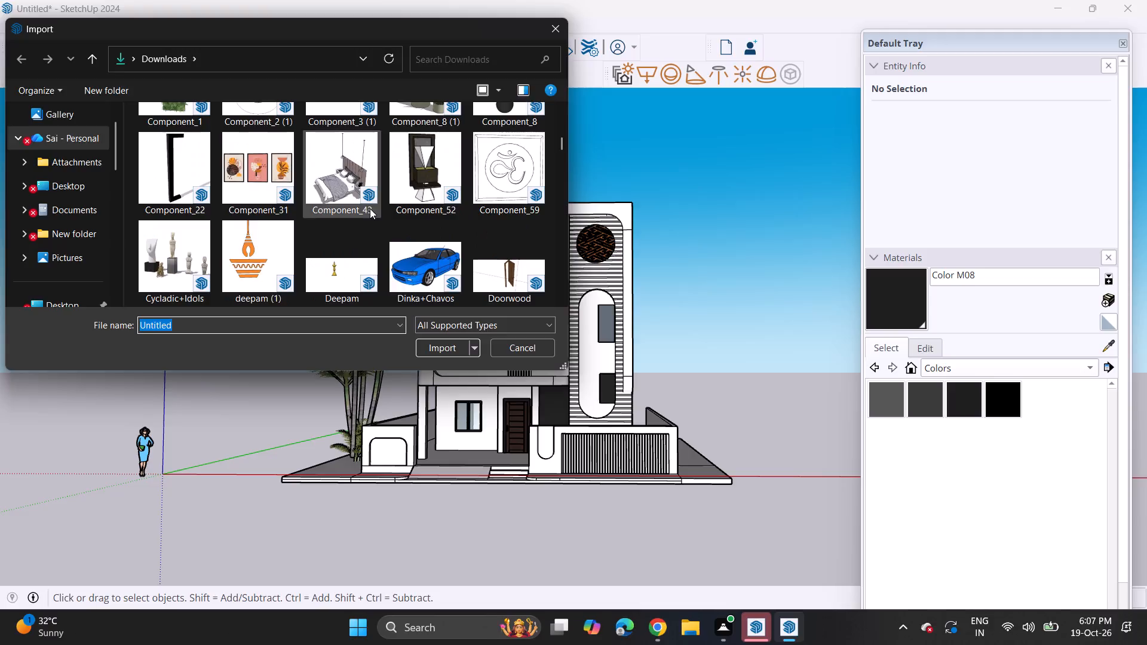
pyautogui.scroll(-12, 370, 208)
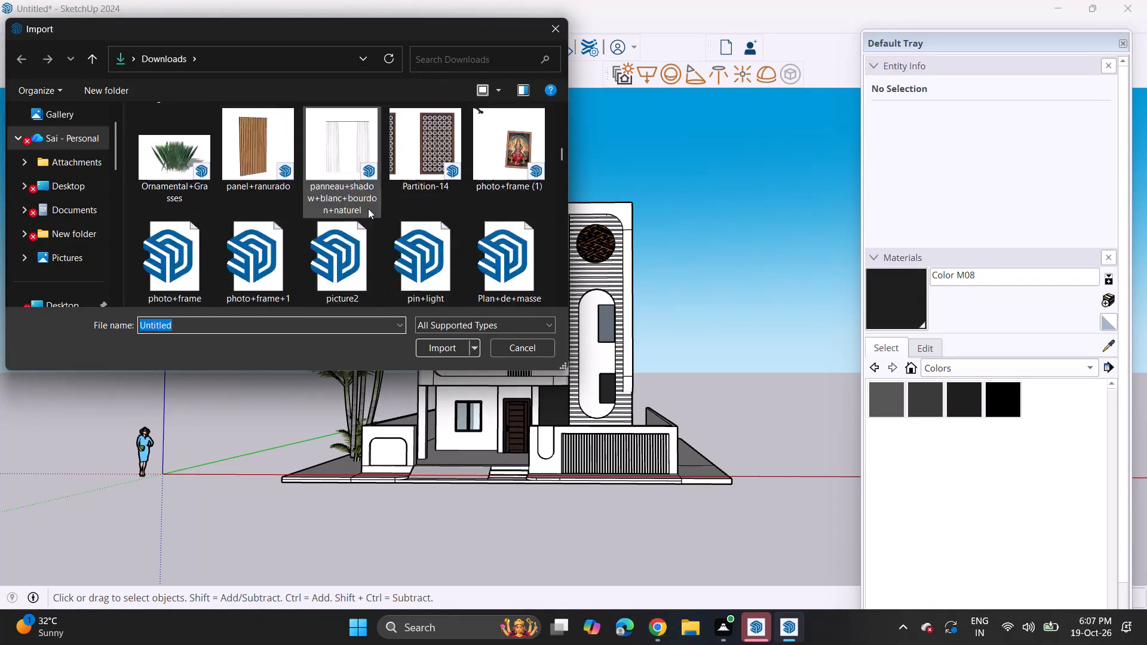
pyautogui.scroll(-11, 368, 208)
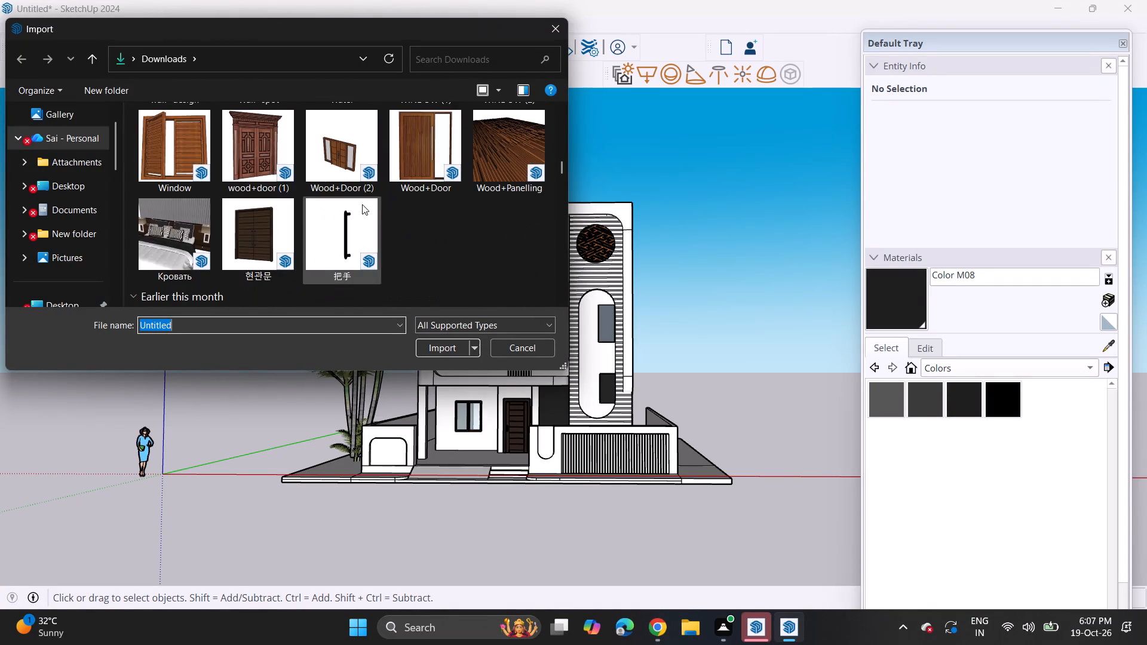
pyautogui.scroll(-8, 361, 202)
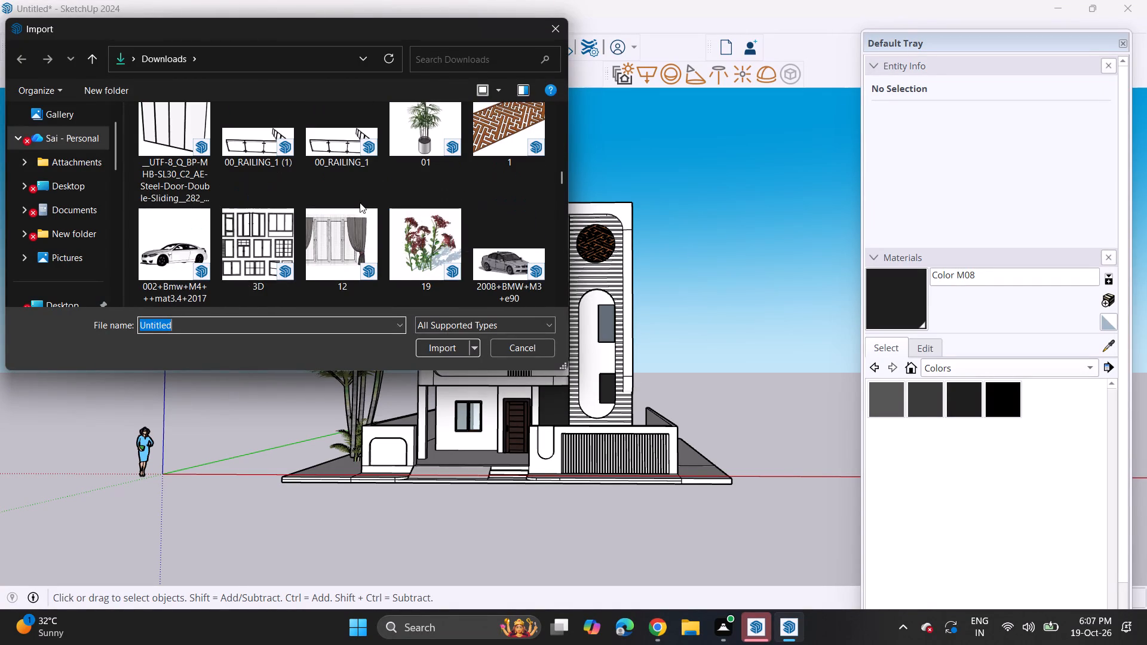
pyautogui.scroll(-6, 358, 202)
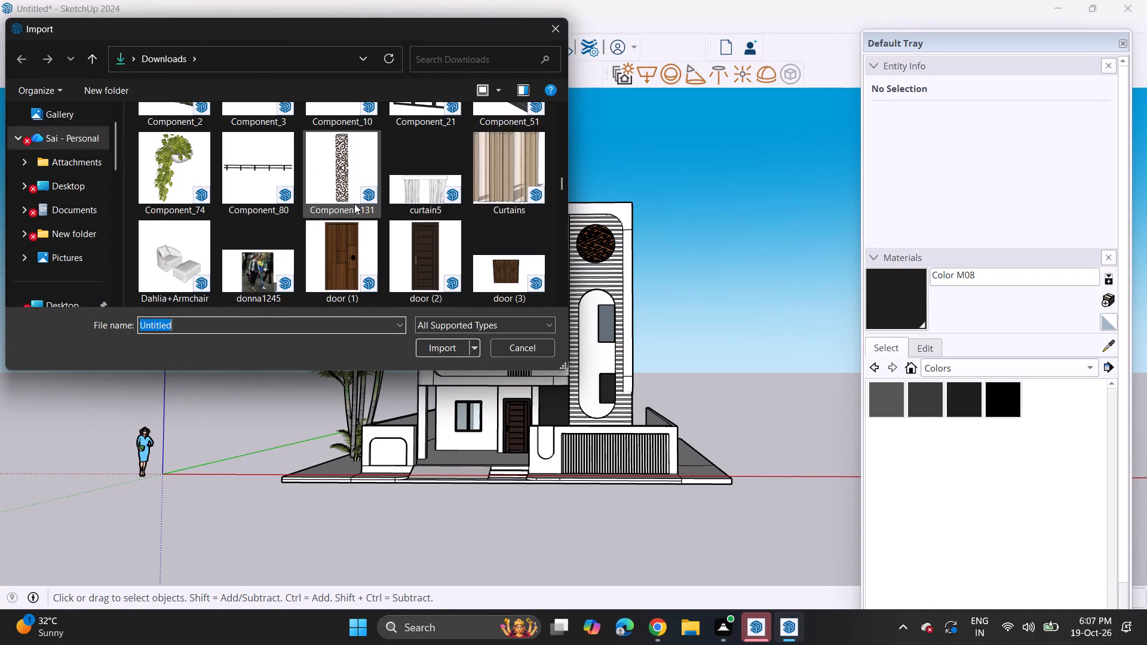
pyautogui.scroll(-7, 354, 204)
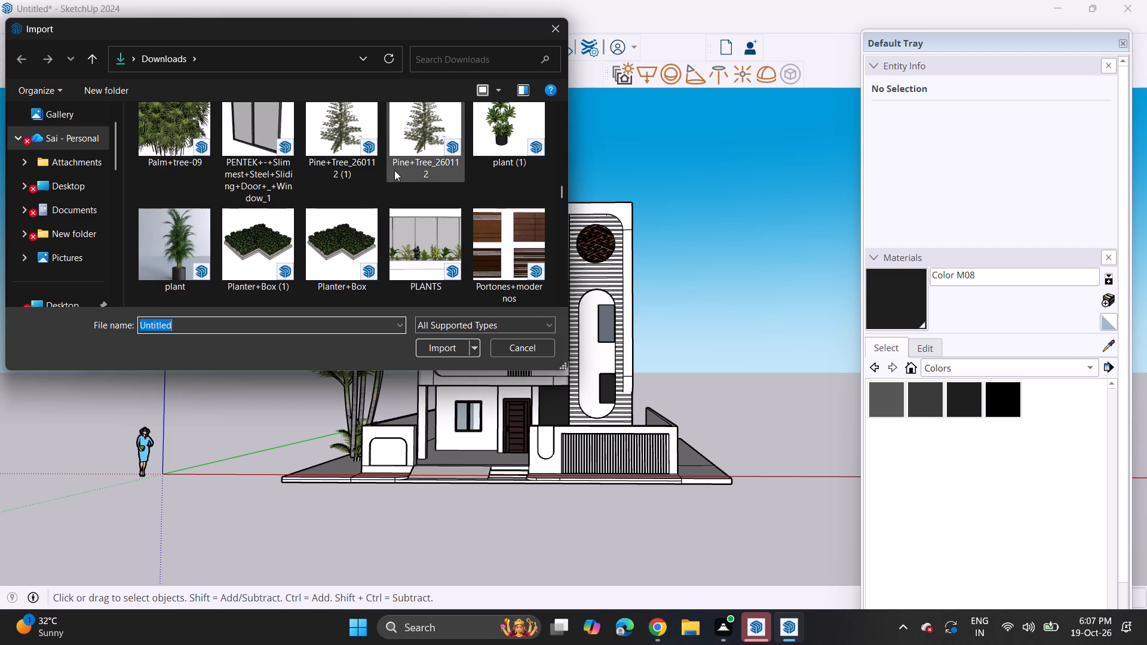
pyautogui.scroll(-1, 348, 201)
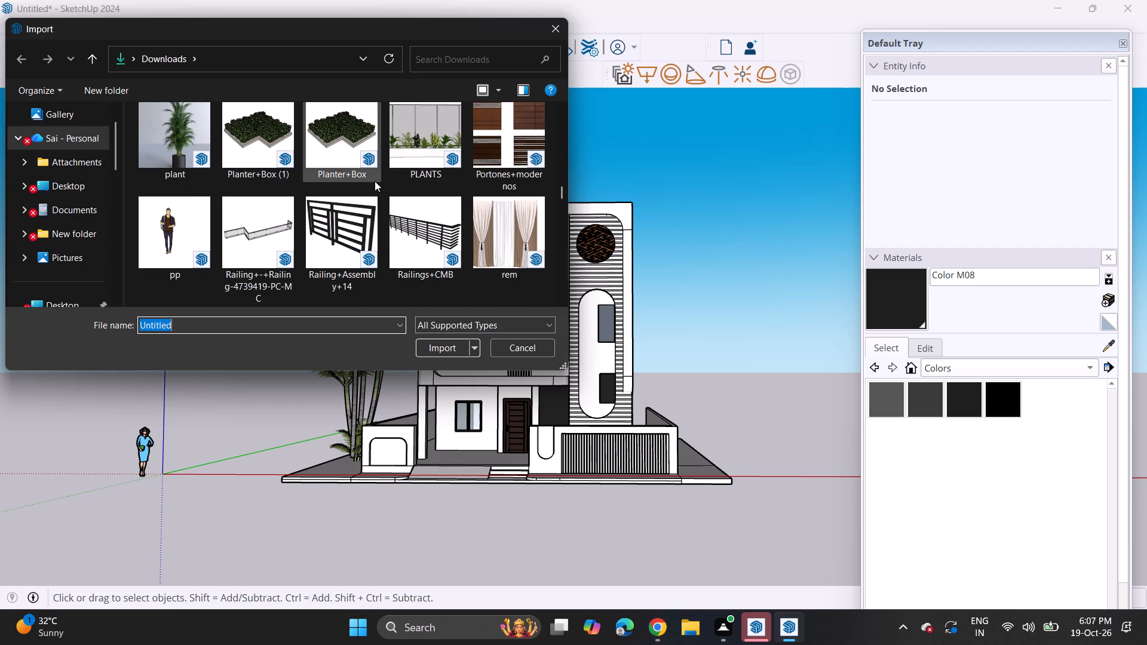
pyautogui.scroll(1, 377, 180)
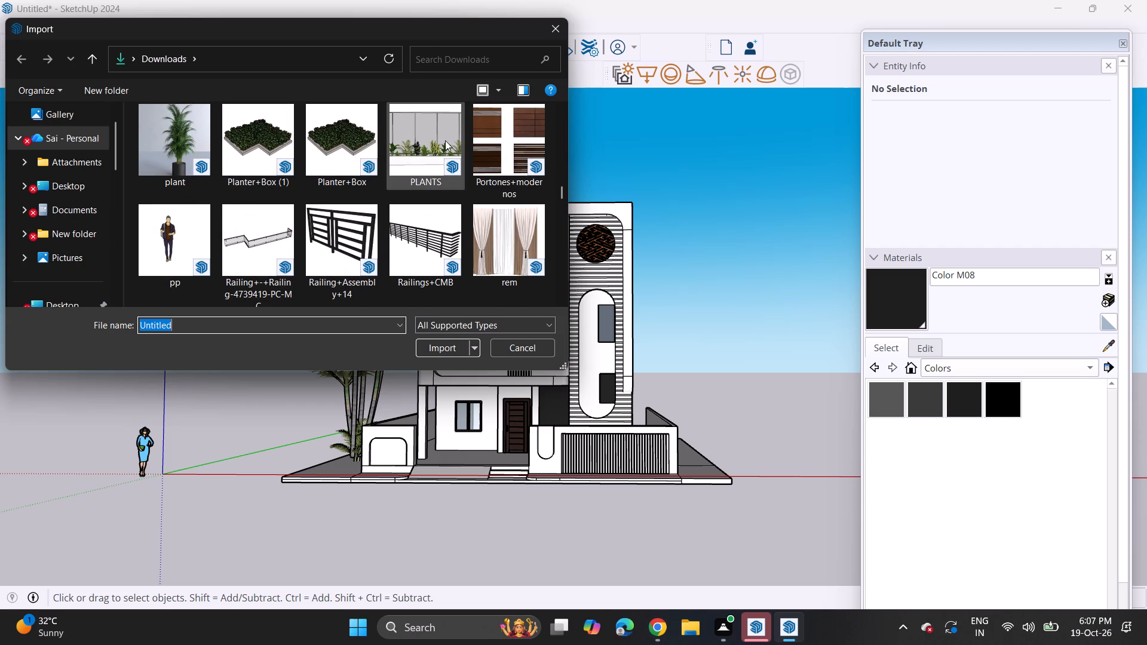
pyautogui.click(445, 140)
pyautogui.click(447, 345)
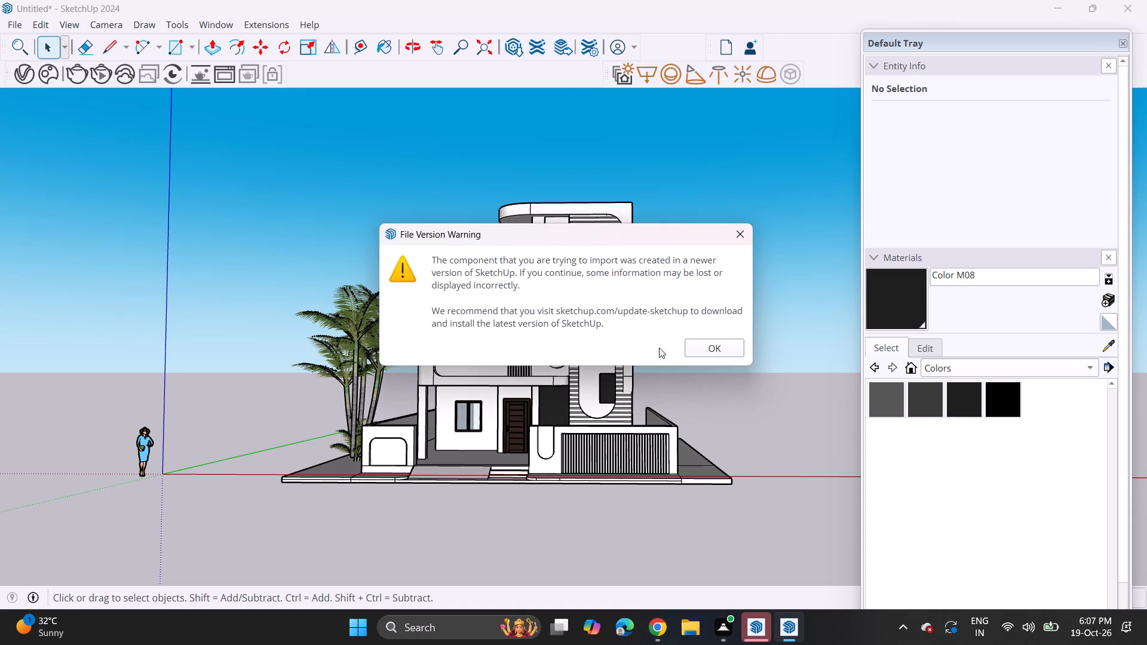
pyautogui.click(694, 352)
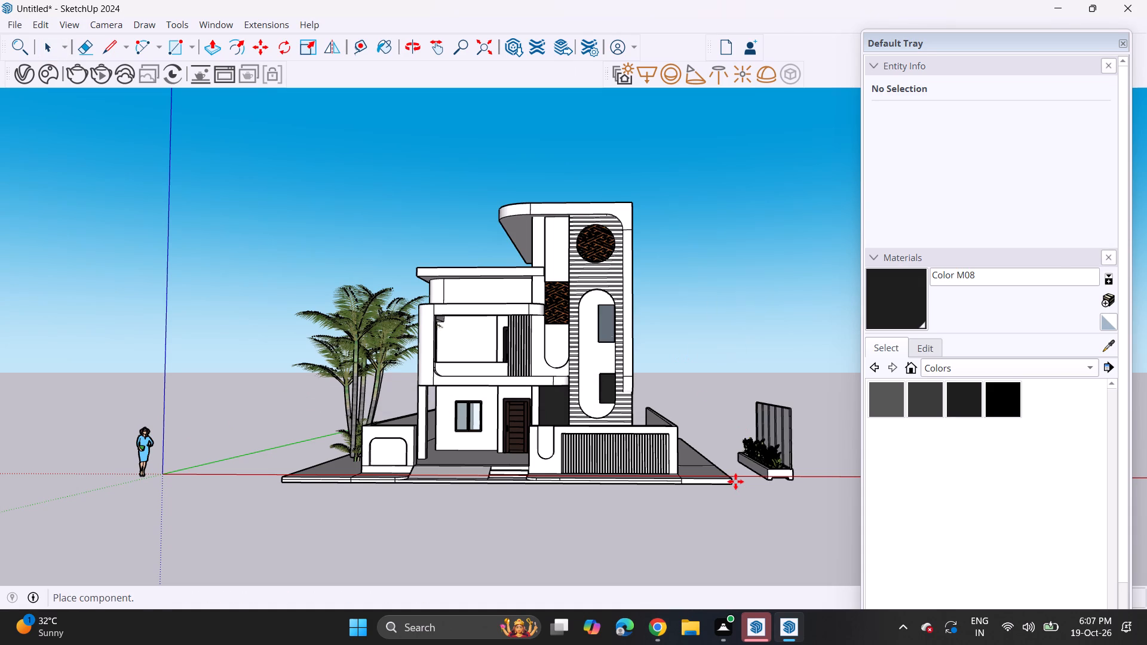
pyautogui.scroll(-2, 731, 481)
pyautogui.moveTo(726, 481); pyautogui.dragTo(425, 481, button='middle')
pyautogui.moveTo(452, 491); pyautogui.dragTo(650, 537, button='middle')
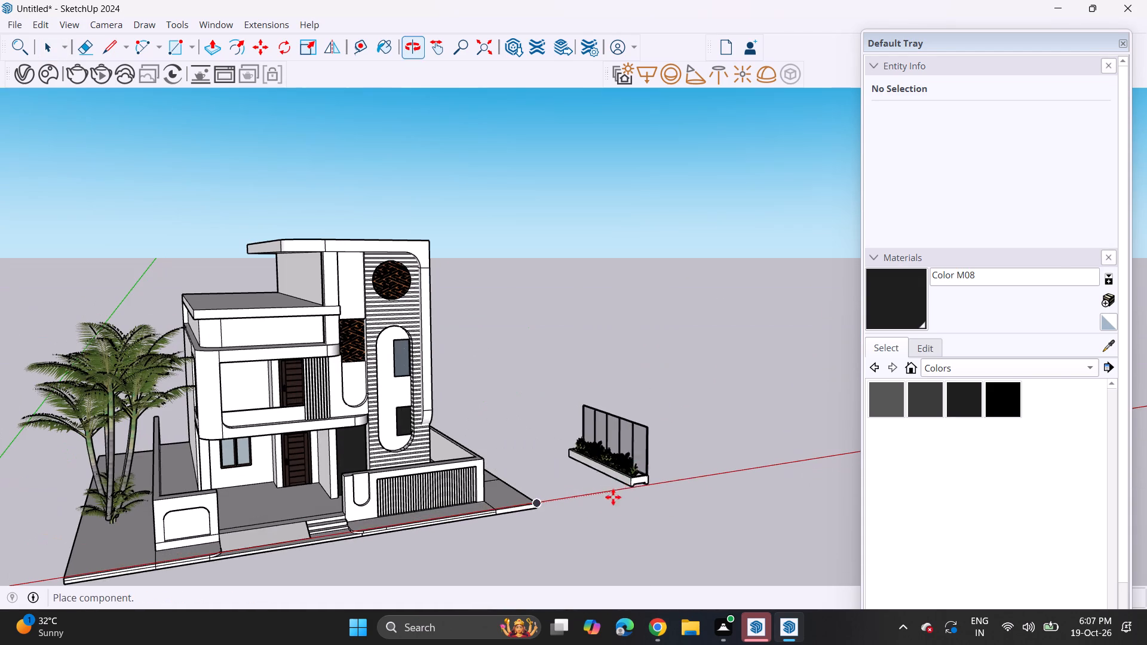
pyautogui.click(630, 482)
# Explode the PLANTS component and delete the window panel behind the planter.
pyautogui.press('space')
pyautogui.rightClick(642, 460)
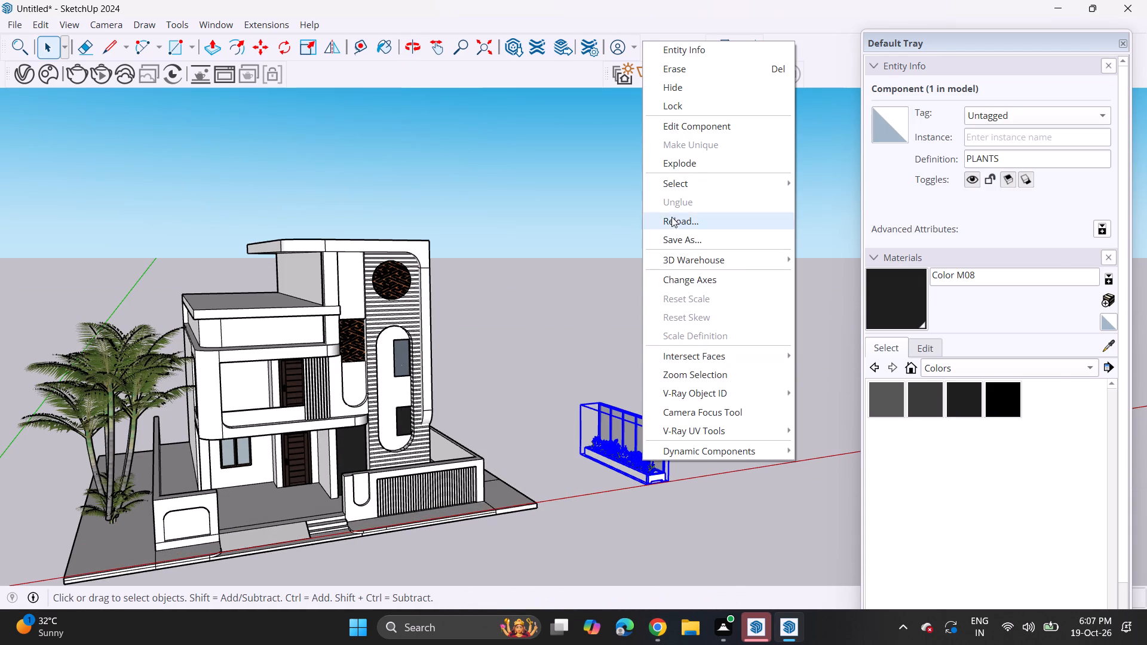
pyautogui.click(694, 157)
pyautogui.click(631, 438)
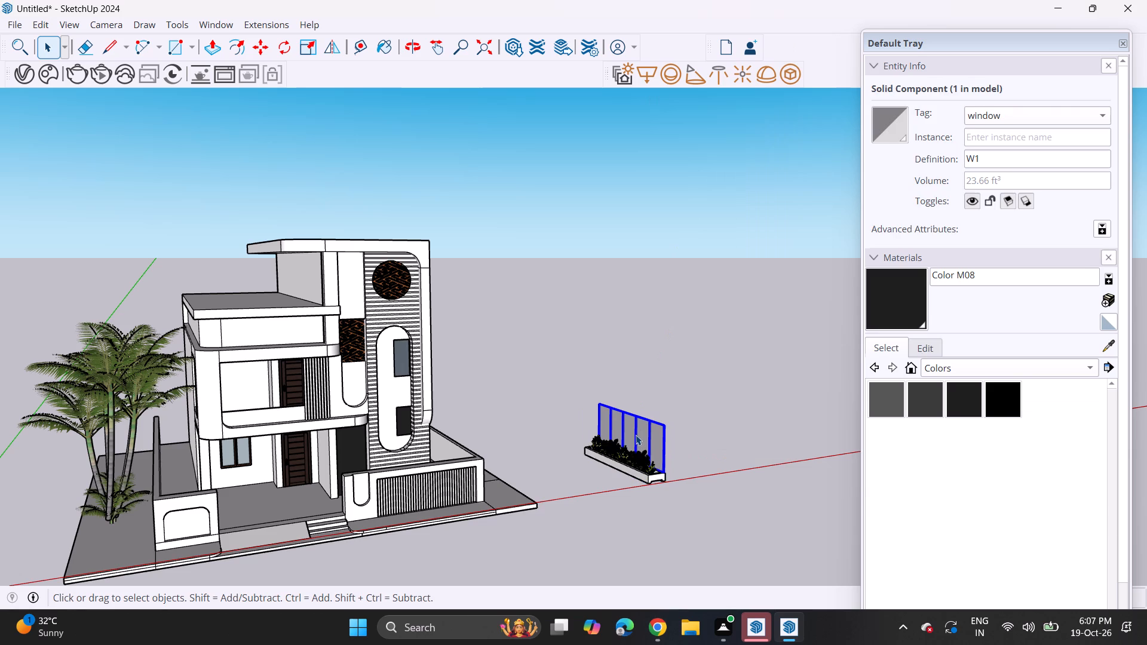
pyautogui.press('Delete')
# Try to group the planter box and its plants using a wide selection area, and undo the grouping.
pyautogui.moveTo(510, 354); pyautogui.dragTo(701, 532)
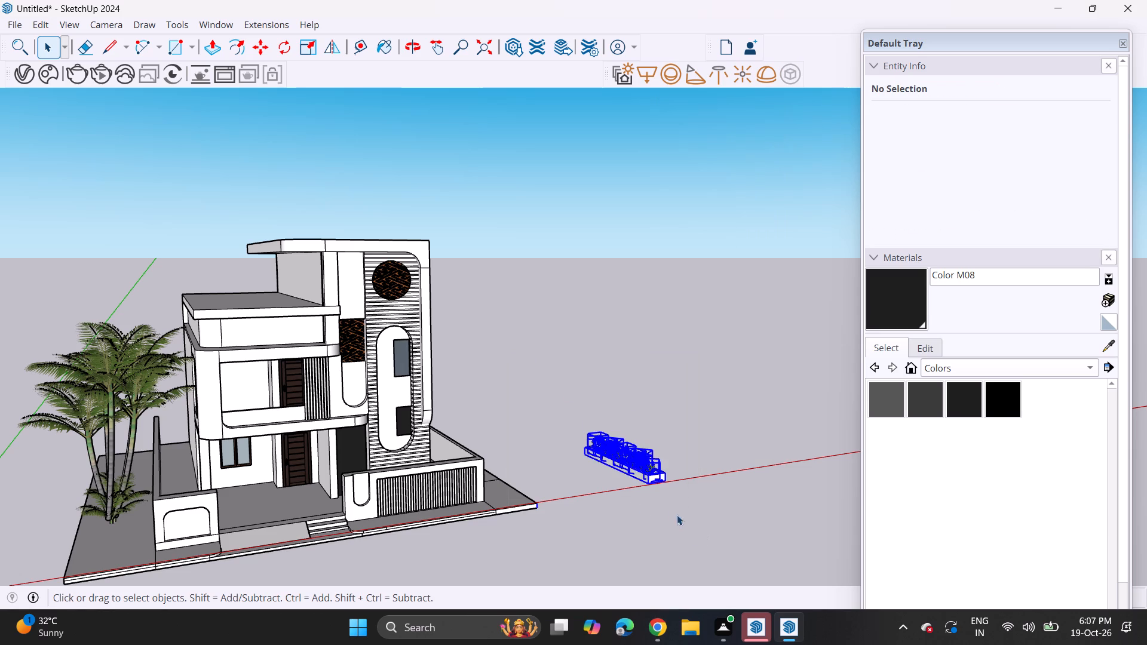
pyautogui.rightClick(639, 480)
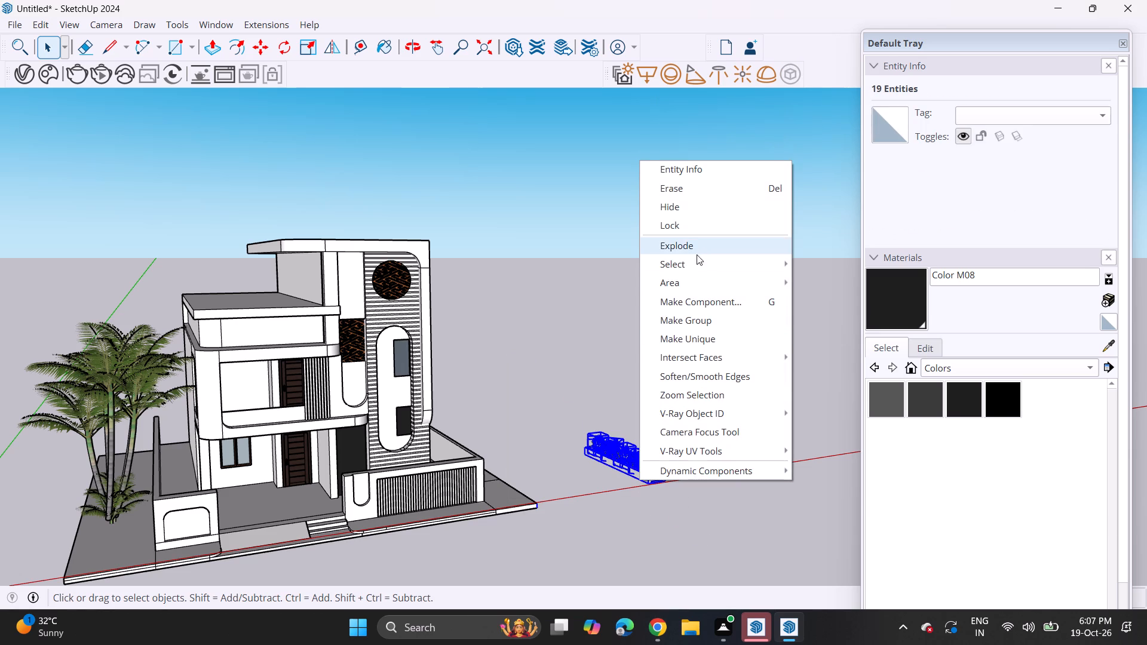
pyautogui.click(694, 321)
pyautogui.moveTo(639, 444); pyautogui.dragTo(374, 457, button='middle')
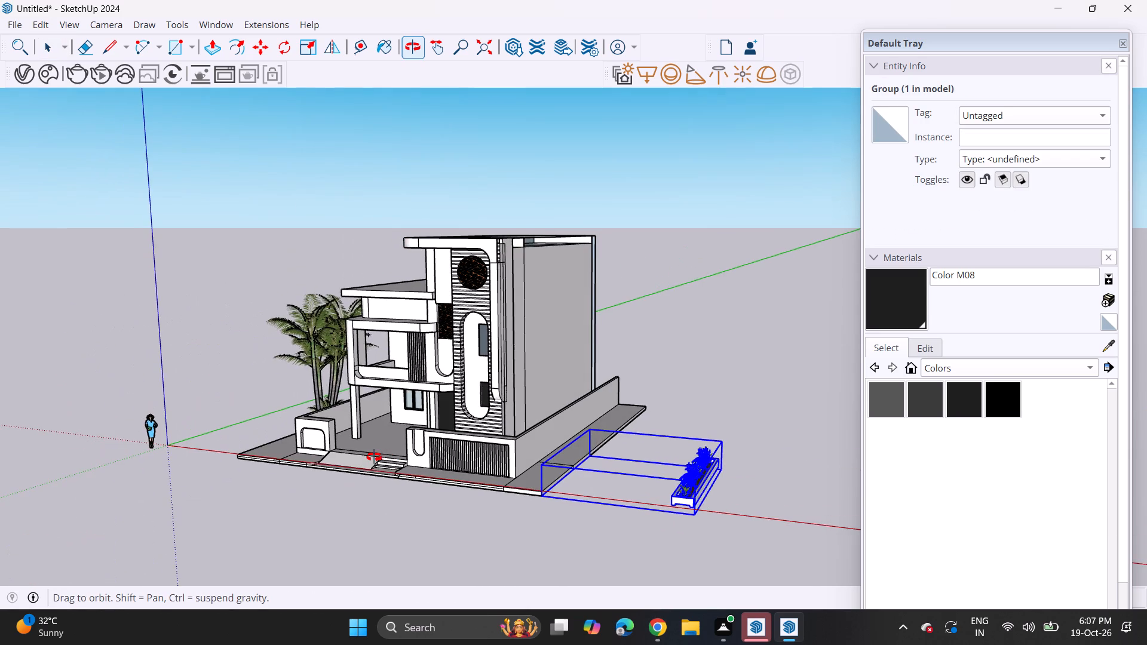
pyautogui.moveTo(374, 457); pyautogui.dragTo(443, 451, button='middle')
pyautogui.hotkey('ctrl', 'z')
# Select only the planter box and its plants and make them a single group.
pyautogui.moveTo(528, 489); pyautogui.dragTo(659, 490, button='middle')
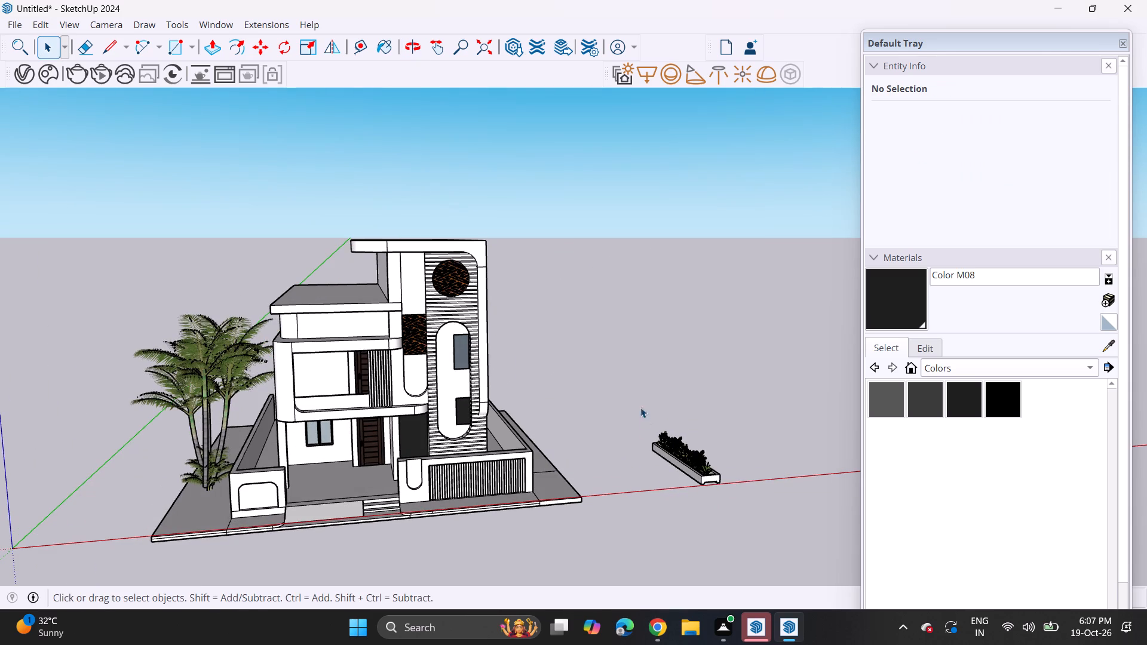
pyautogui.moveTo(633, 388); pyautogui.dragTo(730, 497)
pyautogui.rightClick(680, 466)
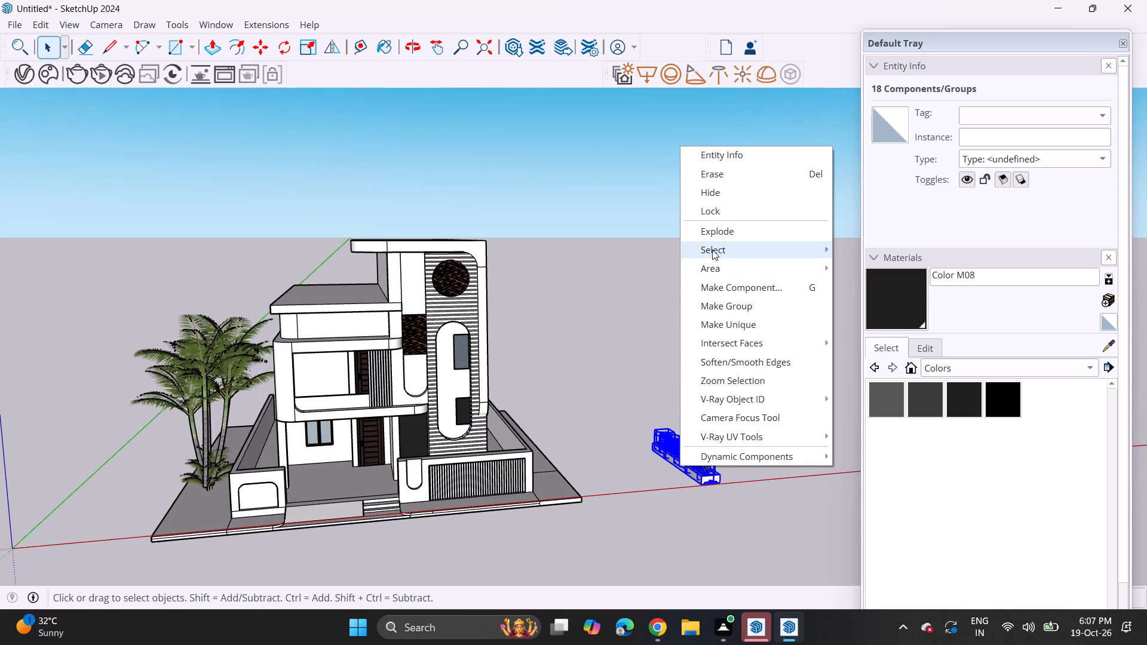
pyautogui.click(723, 306)
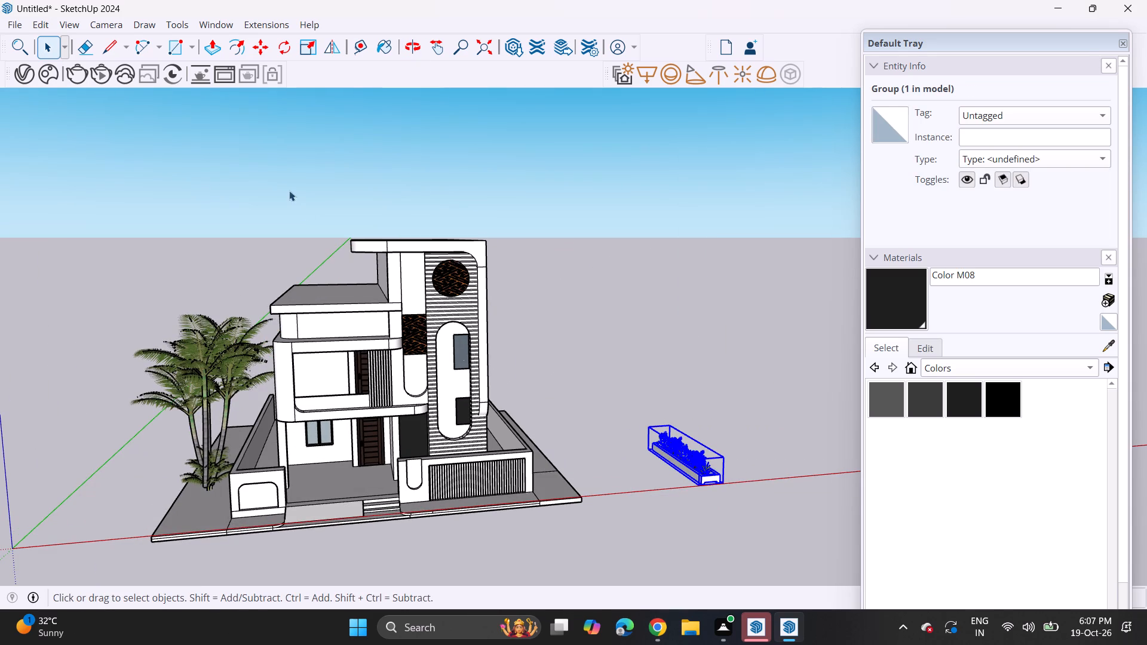
# Rotate the planter group a quarter turn on the ground plane so it runs parallel to the front boundary wall.
pyautogui.click(281, 48)
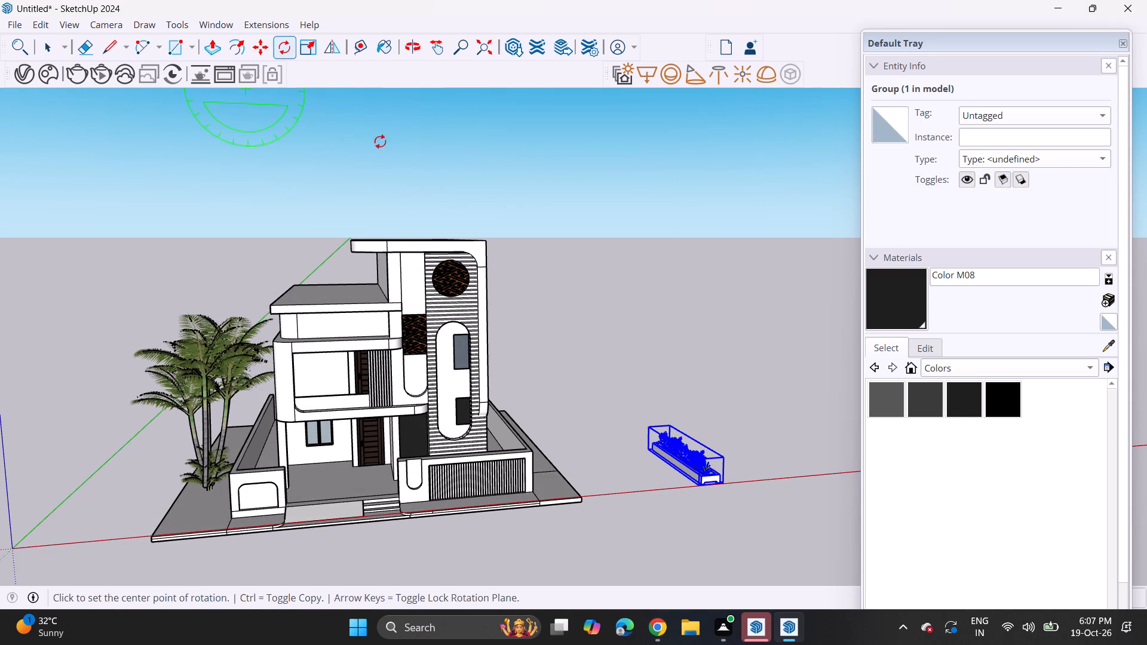
pyautogui.moveTo(562, 332); pyautogui.dragTo(567, 530, button='middle')
pyautogui.click(627, 493)
pyautogui.click(666, 484)
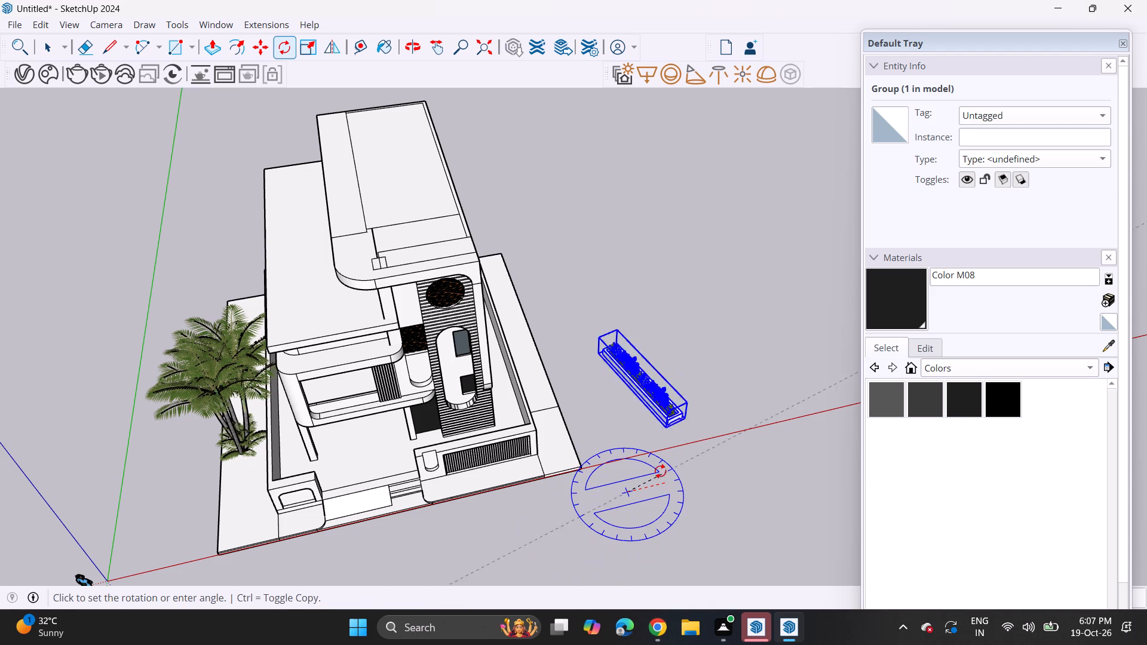
pyautogui.click(579, 376)
# Move the planter group onto the base edge directly in front of the slatted front boundary wall.
pyautogui.click(252, 42)
pyautogui.scroll(3, 536, 442)
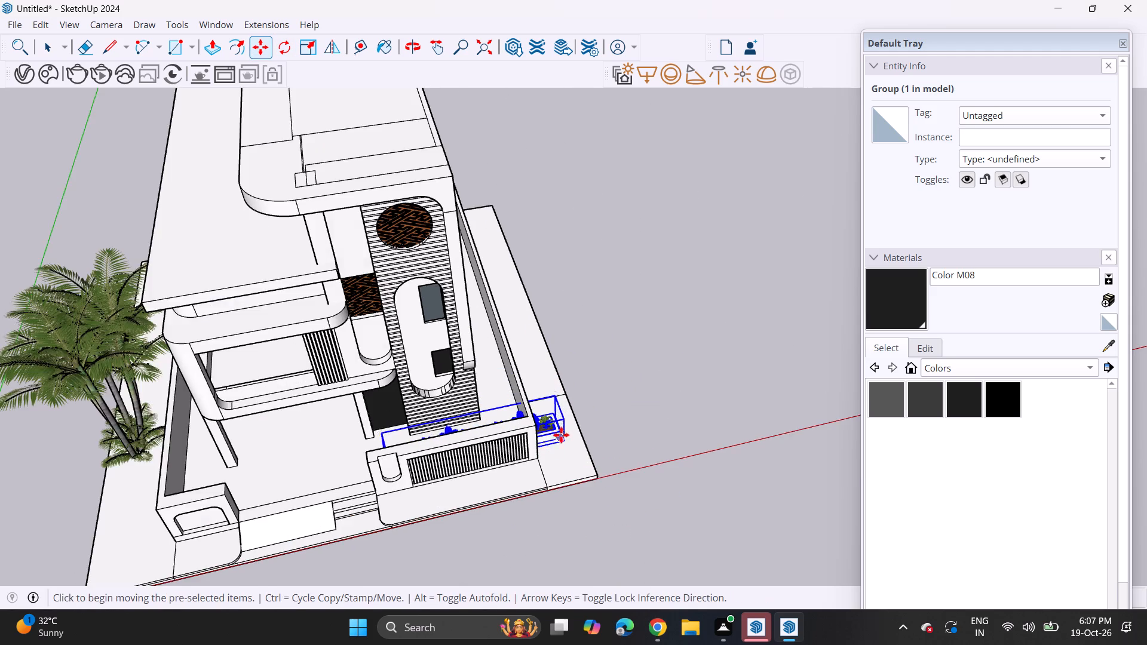
pyautogui.scroll(3, 562, 430)
pyautogui.click(554, 405)
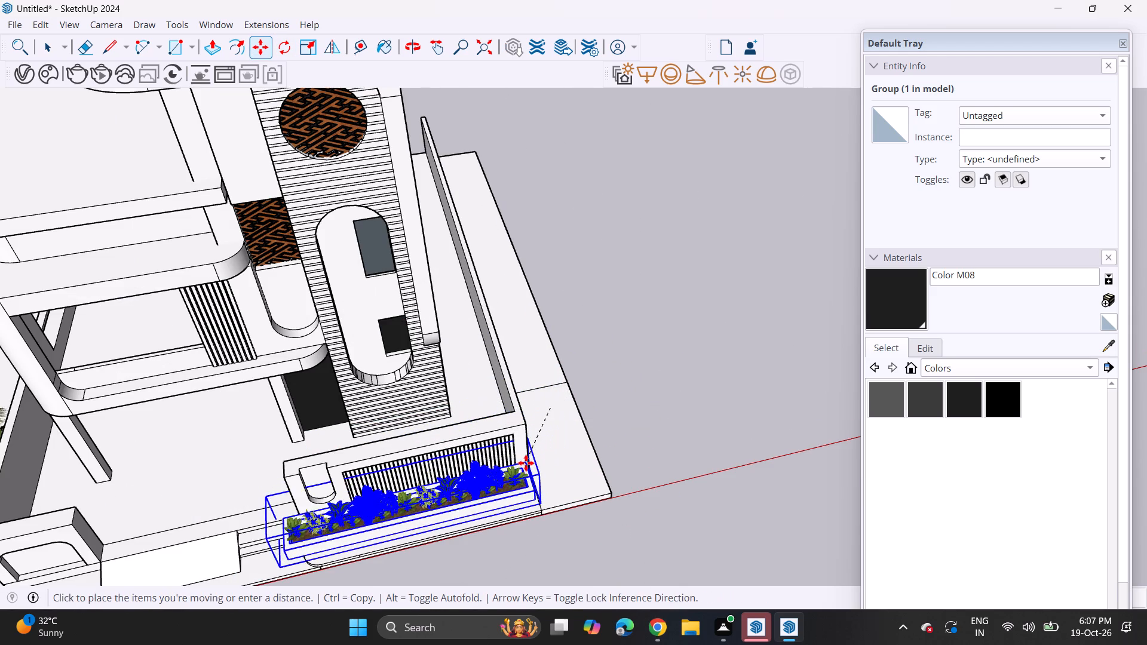
pyautogui.click(528, 466)
# Scale the planter group down uniformly from its step-side end so it fits the slatted front wall's length.
pyautogui.moveTo(318, 534); pyautogui.dragTo(387, 411, button='middle')
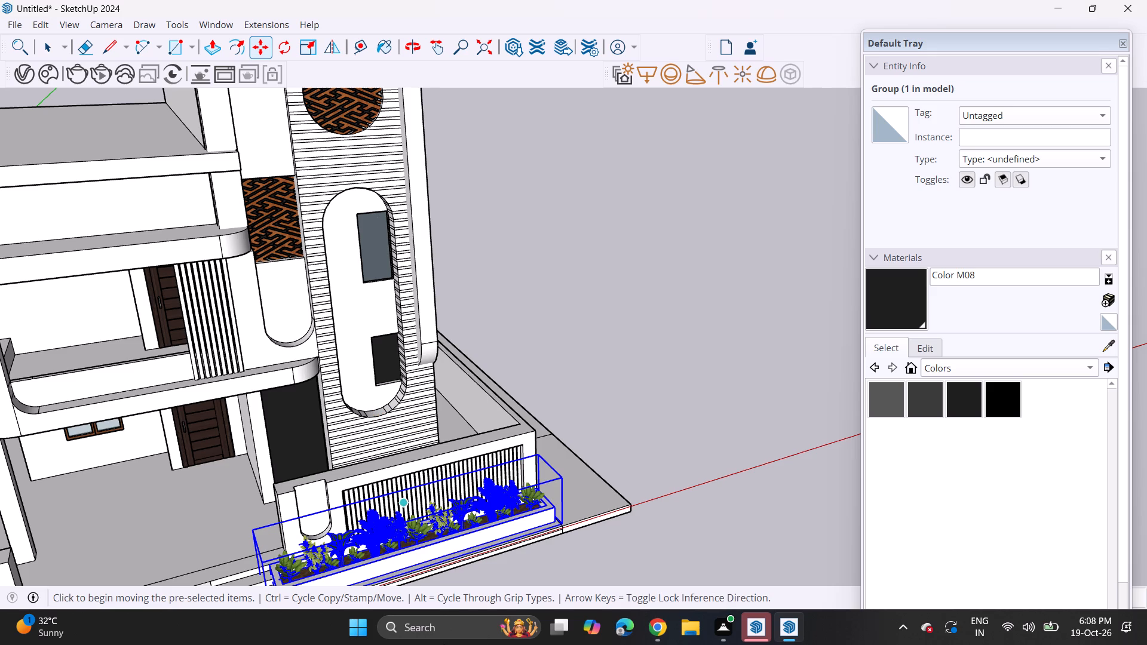
pyautogui.scroll(-3, 422, 644)
pyautogui.middleClick(415, 644)
pyautogui.scroll(1, 415, 644)
pyautogui.keyDown('shift'); pyautogui.moveTo(336, 443); pyautogui.dragTo(356, 358, button='middle'); pyautogui.keyUp('shift')
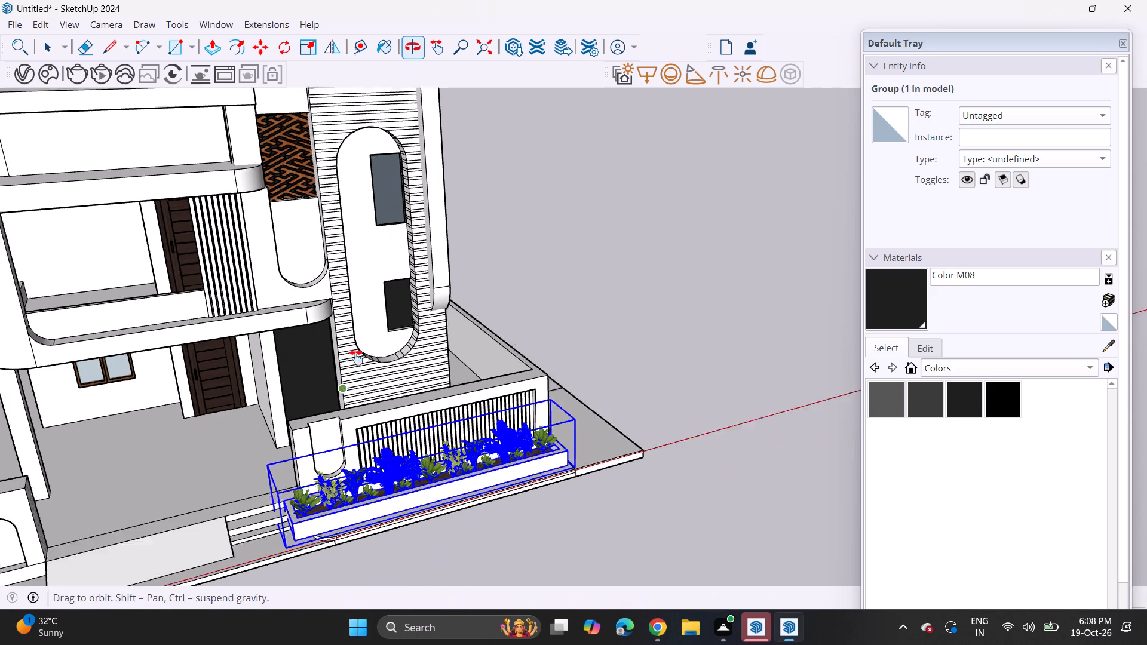
pyautogui.keyDown('shift'); pyautogui.moveTo(356, 358); pyautogui.dragTo(368, 303, button='middle'); pyautogui.keyUp('shift')
pyautogui.click(315, 43)
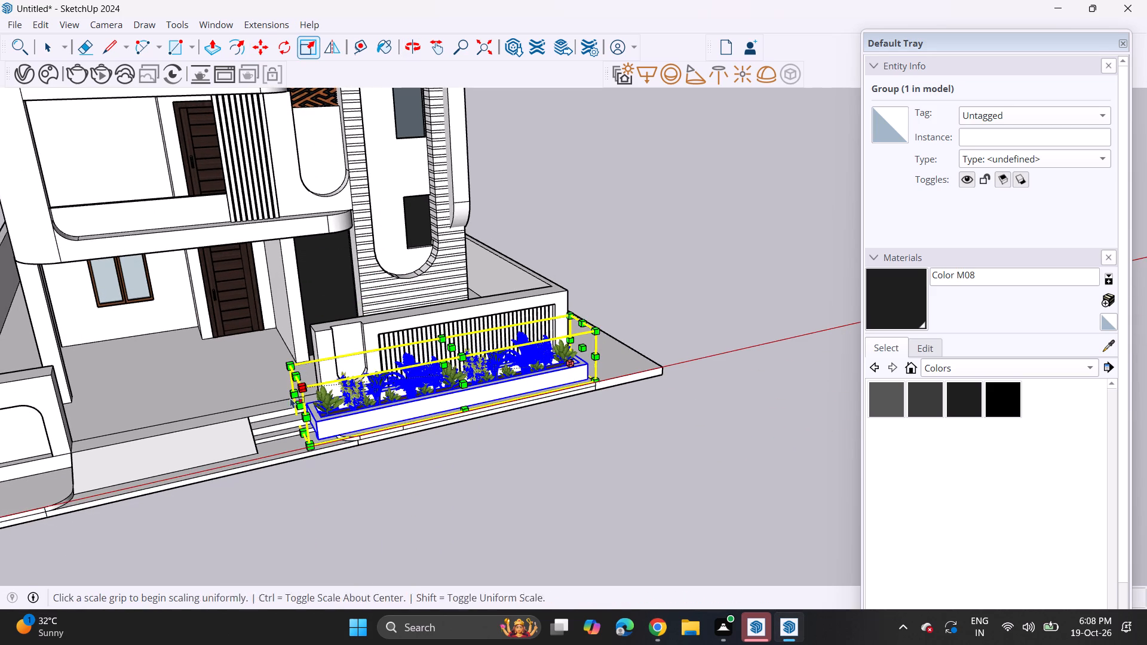
pyautogui.click(299, 405)
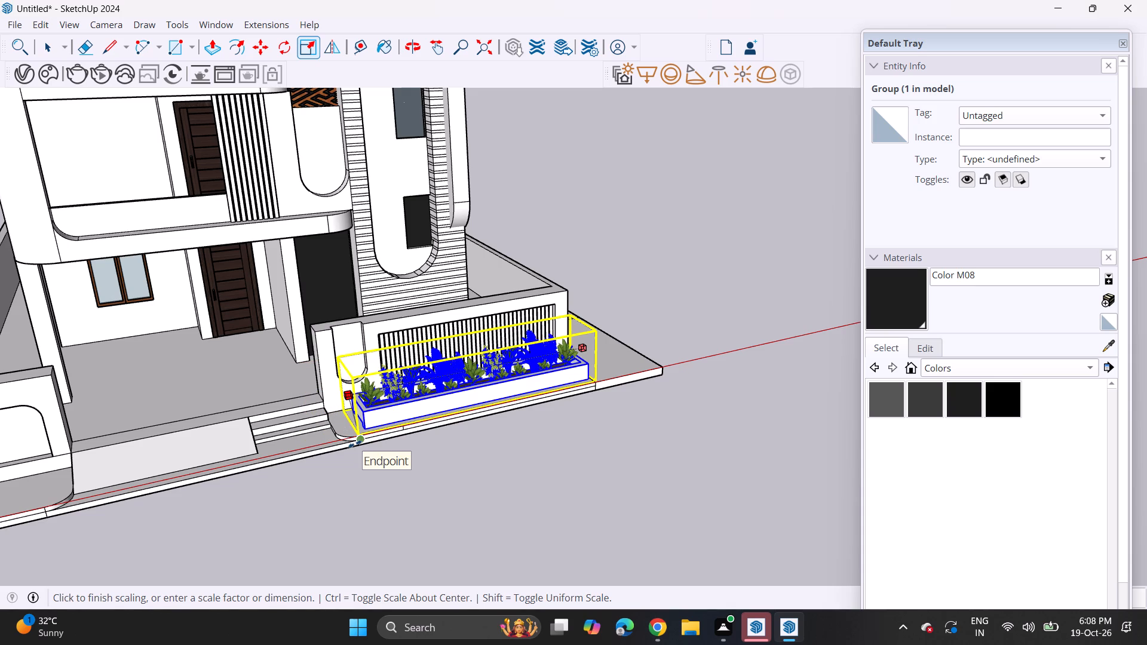
pyautogui.click(340, 432)
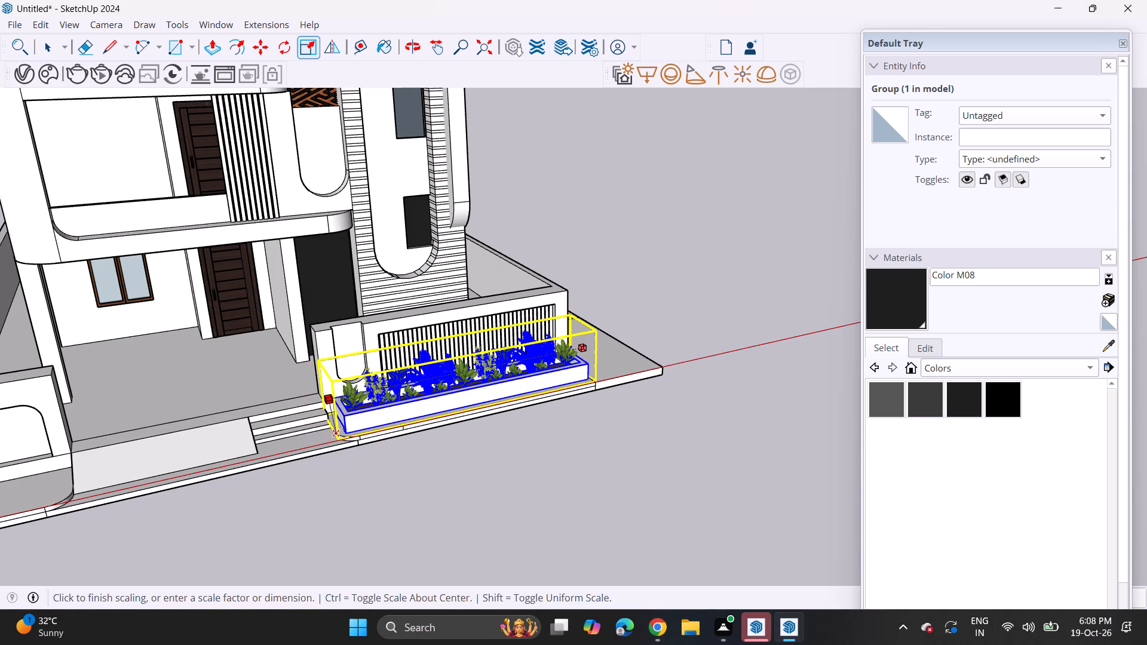
pyautogui.press('space')
pyautogui.click(631, 250)
# Scale the Coqueiro palm component up uniformly so its fronds rise above the lower roof.
pyautogui.moveTo(584, 354); pyautogui.dragTo(404, 293, button='middle')
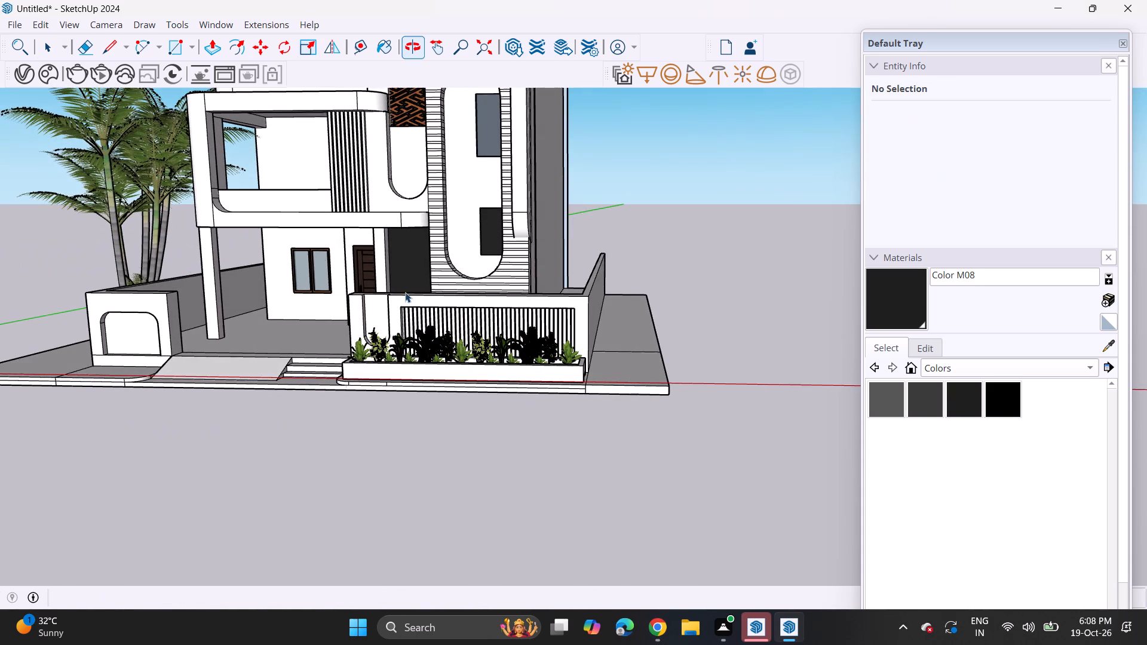
pyautogui.moveTo(394, 305); pyautogui.dragTo(529, 385, button='middle')
pyautogui.moveTo(567, 408); pyautogui.dragTo(585, 378, button='middle')
pyautogui.moveTo(312, 317); pyautogui.dragTo(336, 406, button='middle')
pyautogui.click(284, 301)
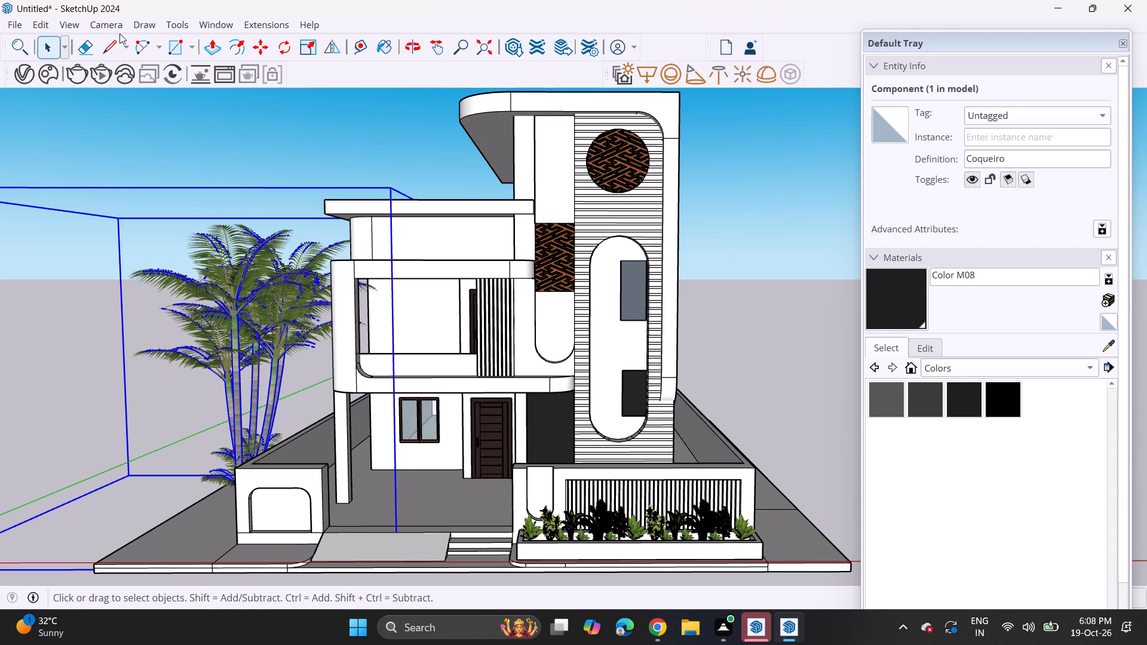
pyautogui.click(308, 48)
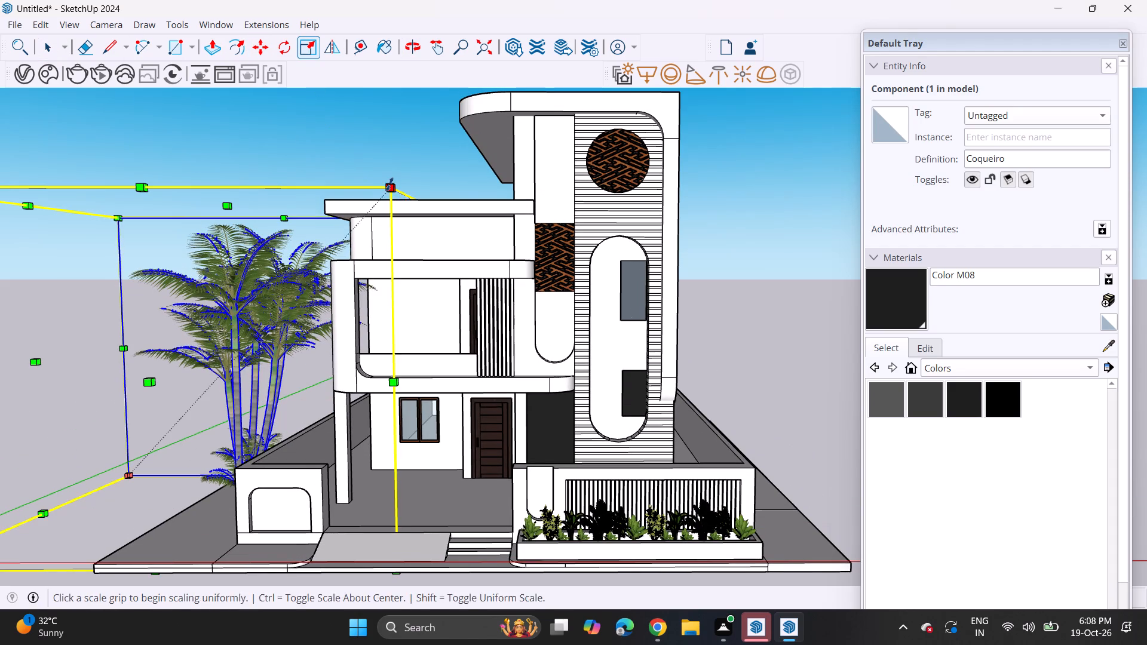
pyautogui.click(390, 184)
pyautogui.click(500, 72)
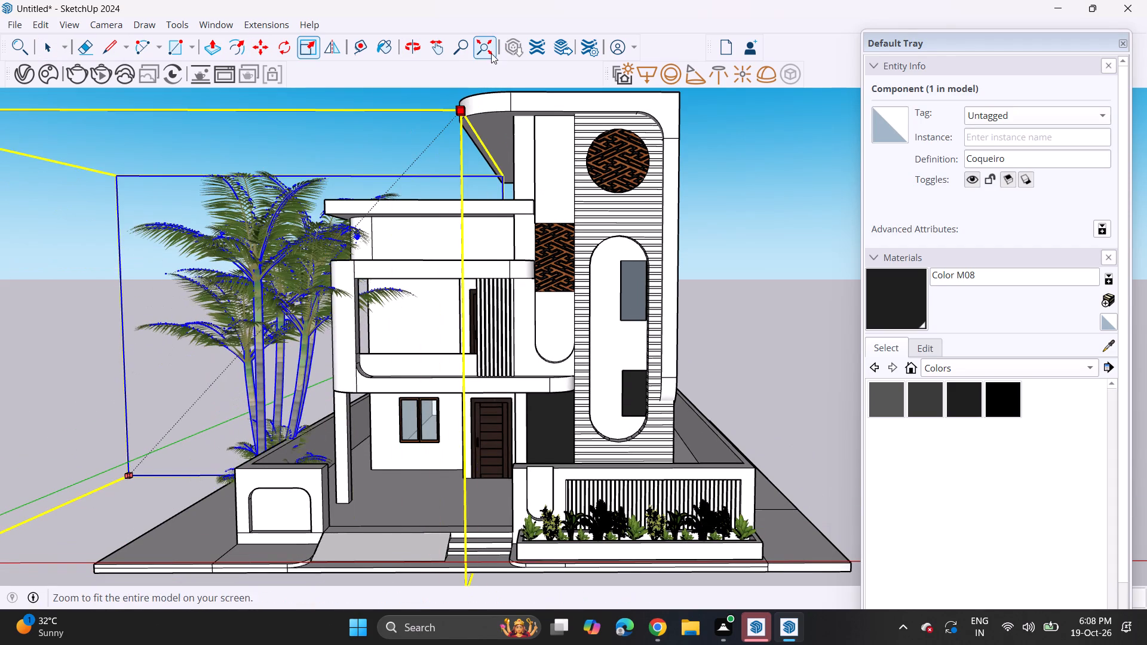
pyautogui.click(487, 100)
# Move the enlarged palm onto the base strip just outside the side boundary wall.
pyautogui.moveTo(248, 370); pyautogui.dragTo(312, 414, button='middle')
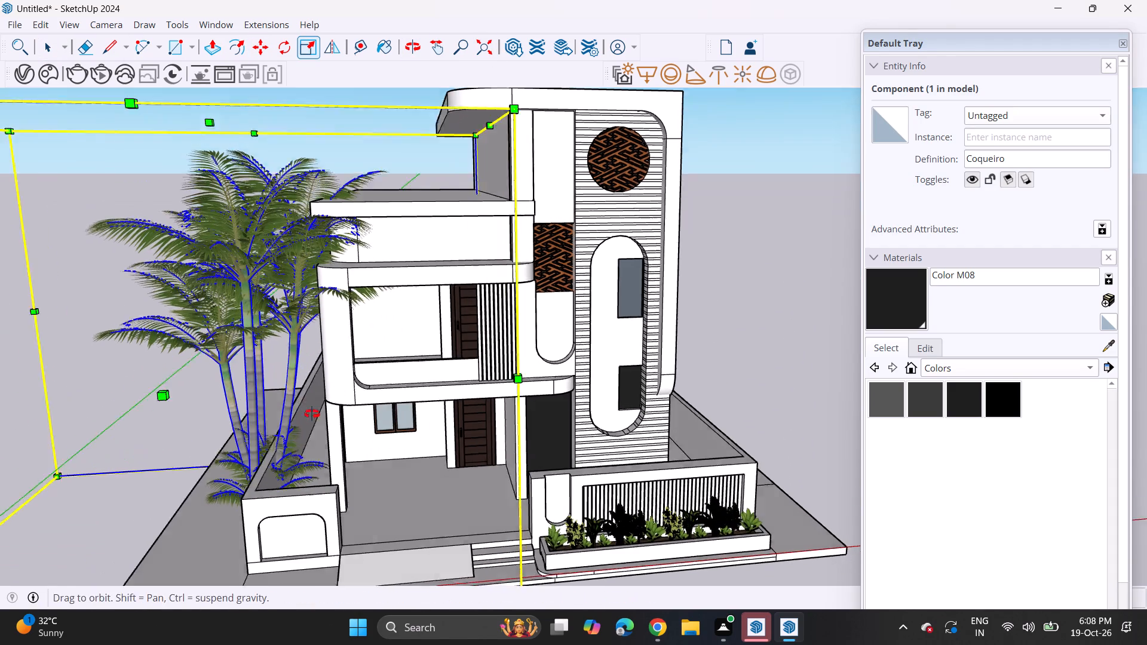
pyautogui.moveTo(312, 414); pyautogui.dragTo(323, 417, button='middle')
pyautogui.click(261, 44)
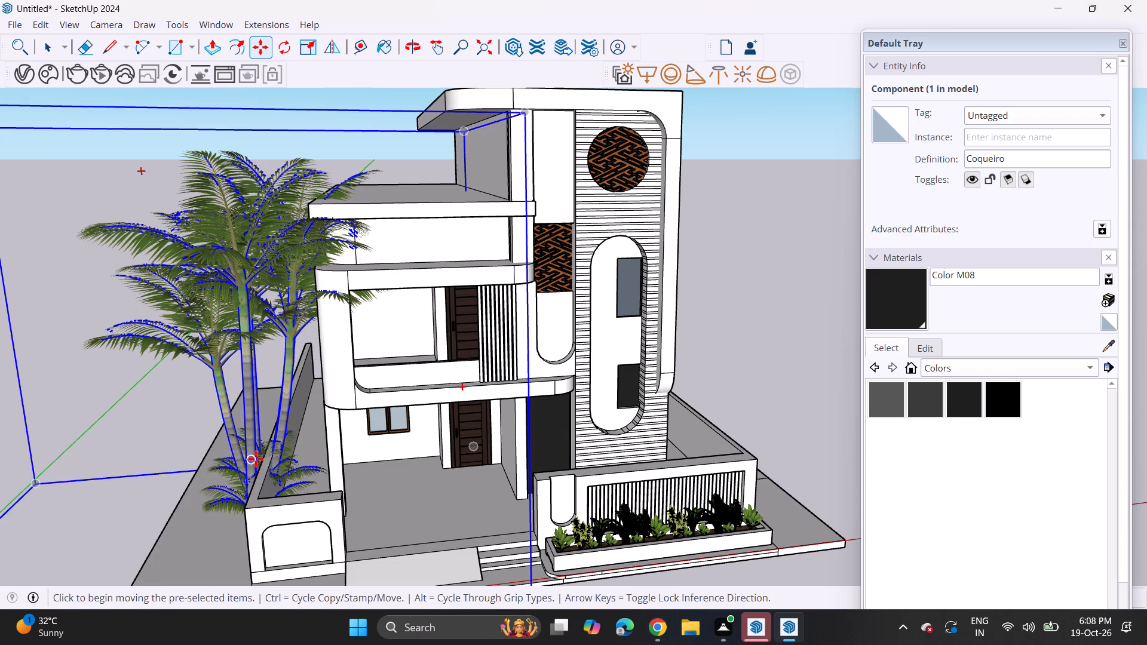
pyautogui.click(256, 459)
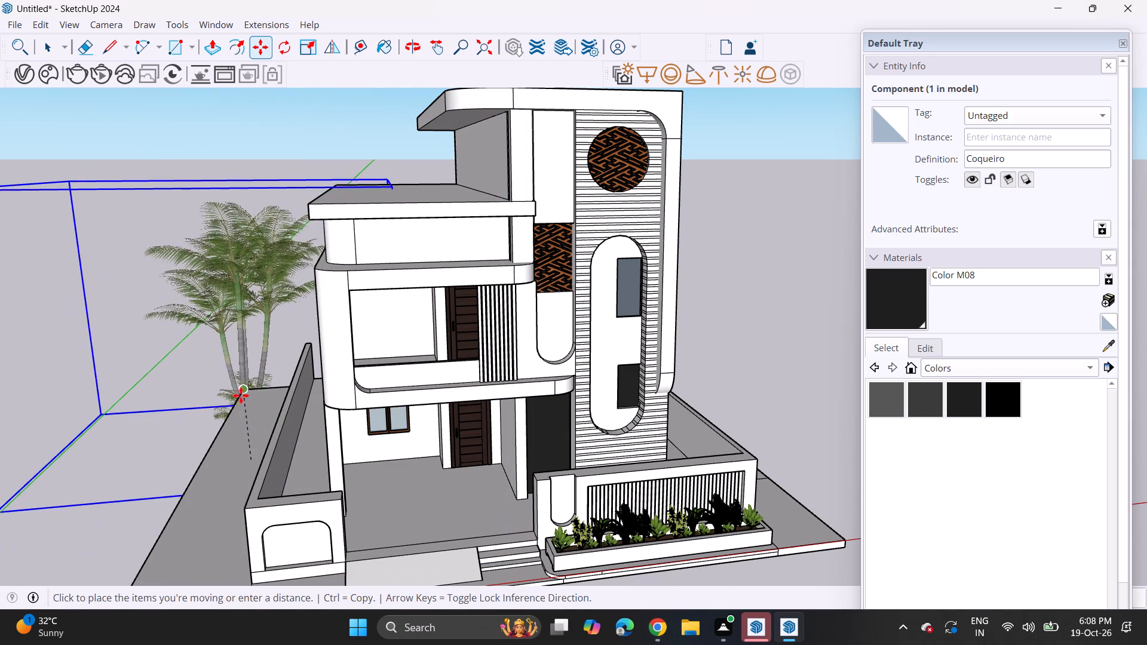
pyautogui.click(233, 422)
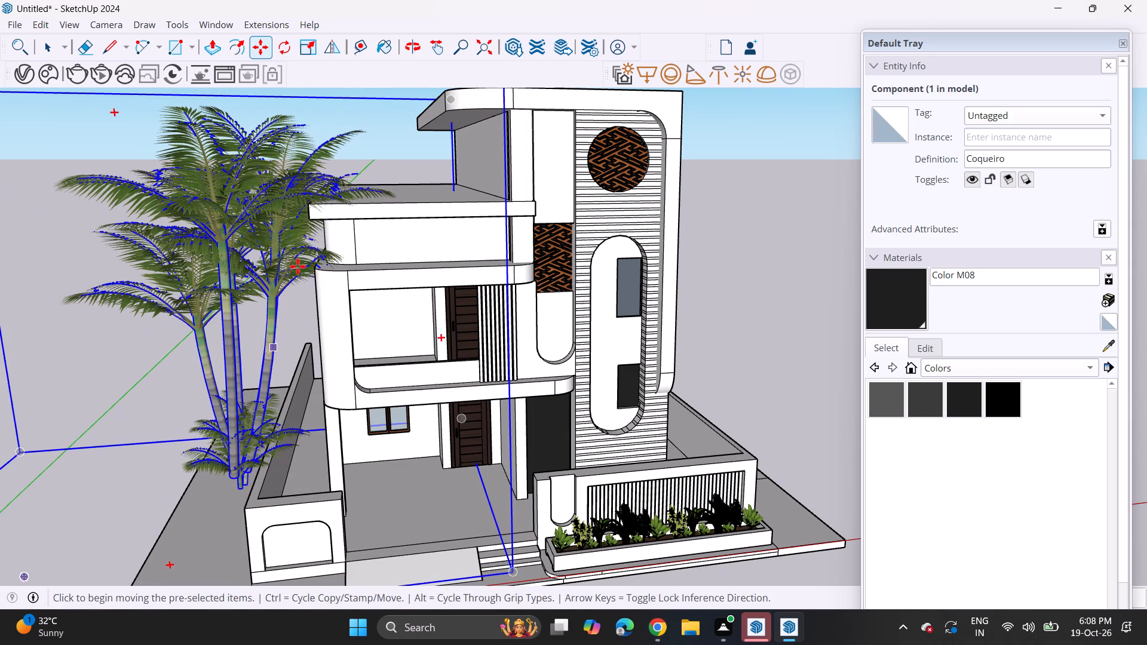
pyautogui.press('space')
pyautogui.click(374, 137)
# Examine the front elevation with the fitted planter and enlarged palm from several angles and distances.
pyautogui.moveTo(379, 218); pyautogui.dragTo(320, 146, button='middle')
pyautogui.scroll(-5, 311, 137)
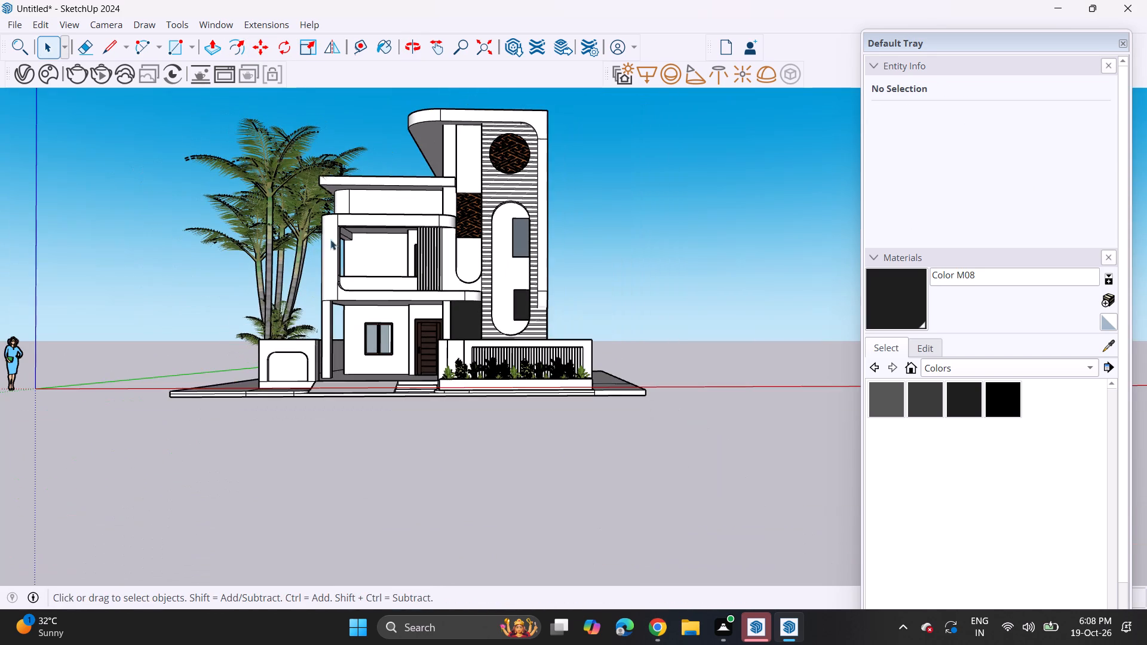
pyautogui.keyDown('shift'); pyautogui.moveTo(336, 254); pyautogui.dragTo(383, 378, button='middle'); pyautogui.keyUp('shift')
pyautogui.middleClick(400, 379)
pyautogui.scroll(3, 422, 376)
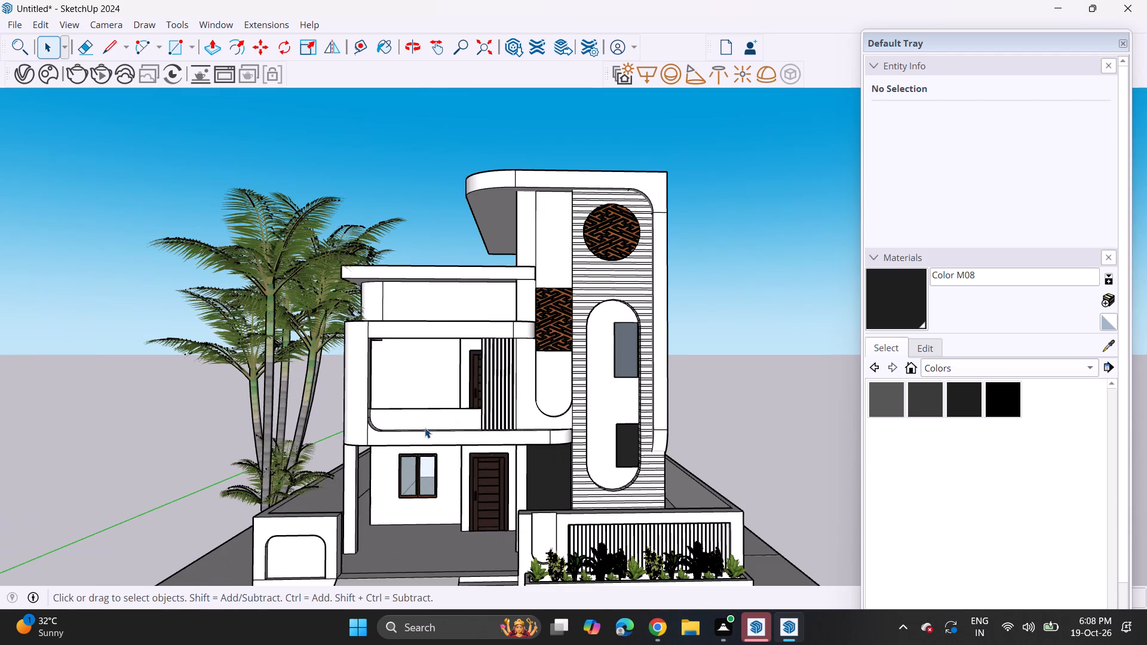
pyautogui.moveTo(419, 450); pyautogui.dragTo(427, 425, button='middle')
pyautogui.moveTo(418, 478); pyautogui.dragTo(421, 465, button='middle')
pyautogui.scroll(1, 421, 468)
pyautogui.keyDown('shift'); pyautogui.moveTo(413, 494); pyautogui.dragTo(418, 463, button='middle'); pyautogui.keyUp('shift')
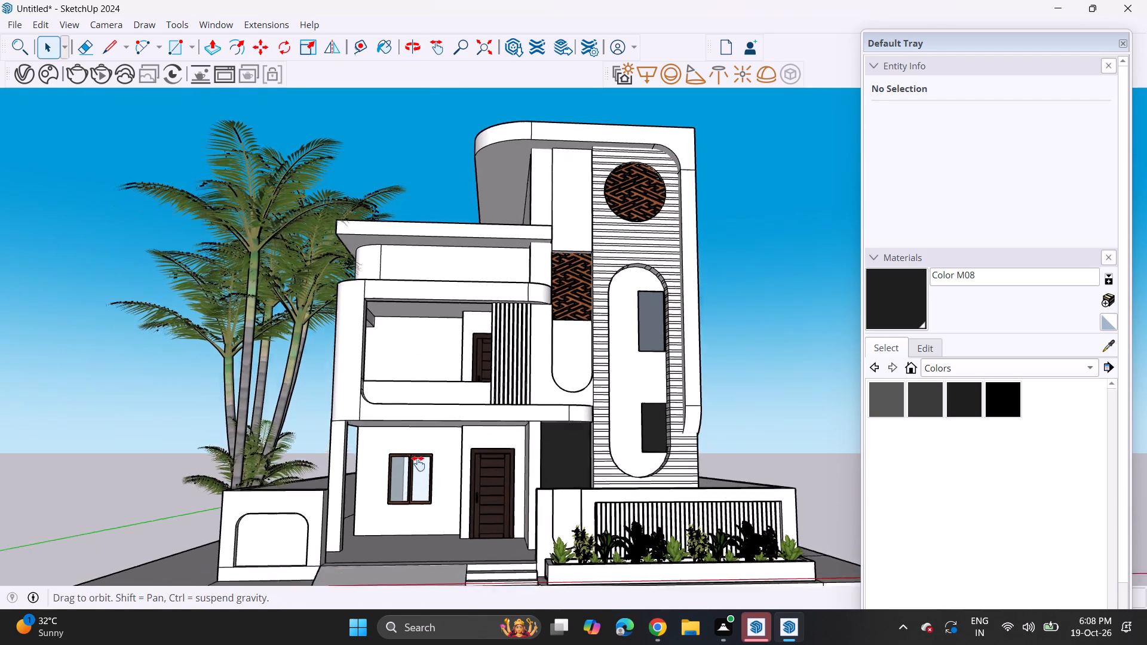
pyautogui.keyDown('shift'); pyautogui.moveTo(418, 463); pyautogui.dragTo(418, 452, button='middle'); pyautogui.keyUp('shift')
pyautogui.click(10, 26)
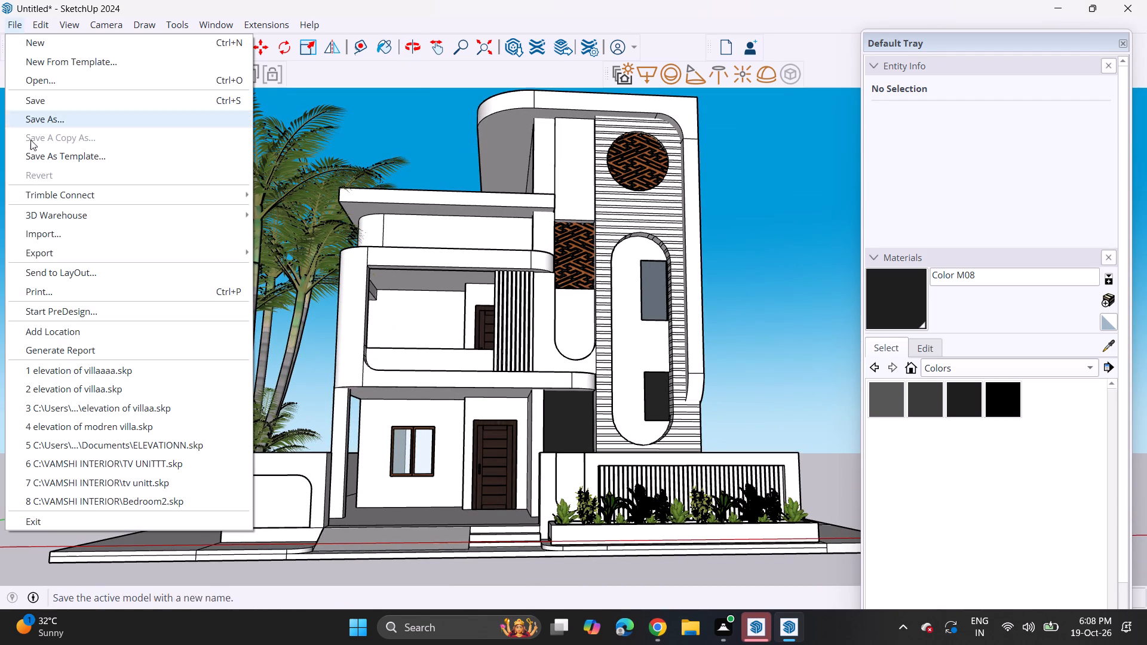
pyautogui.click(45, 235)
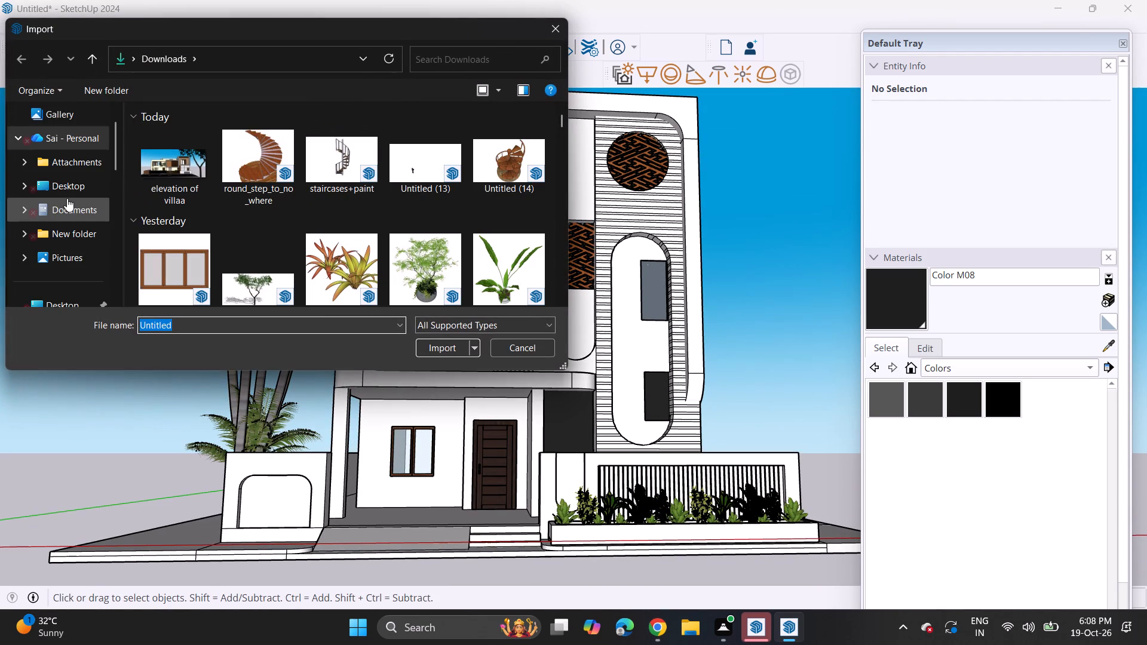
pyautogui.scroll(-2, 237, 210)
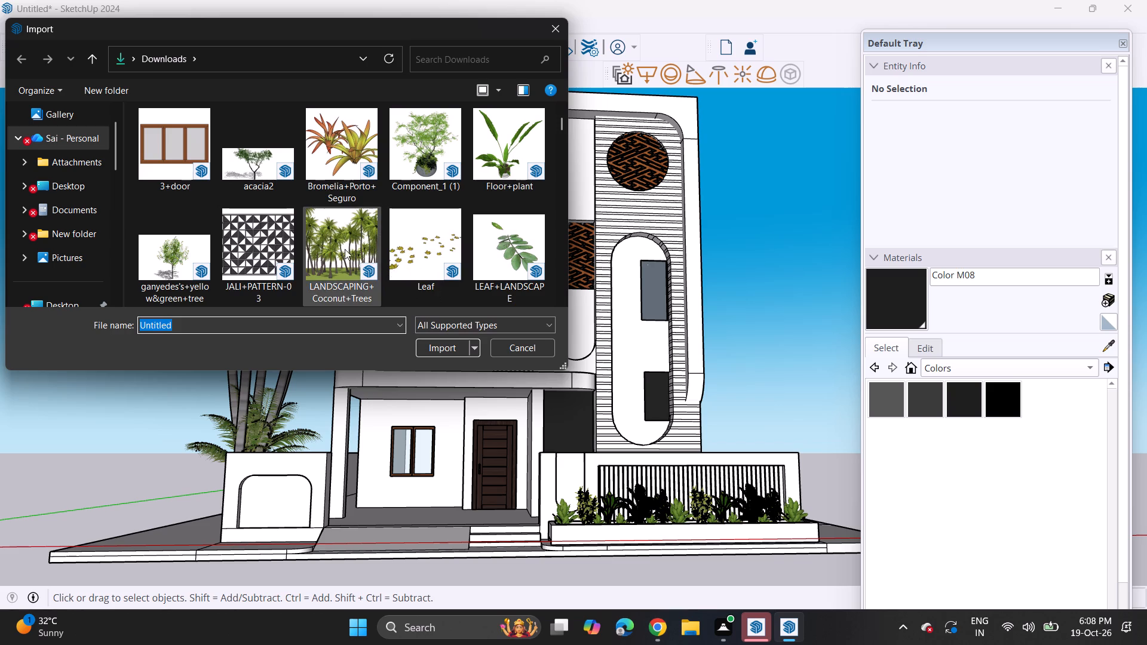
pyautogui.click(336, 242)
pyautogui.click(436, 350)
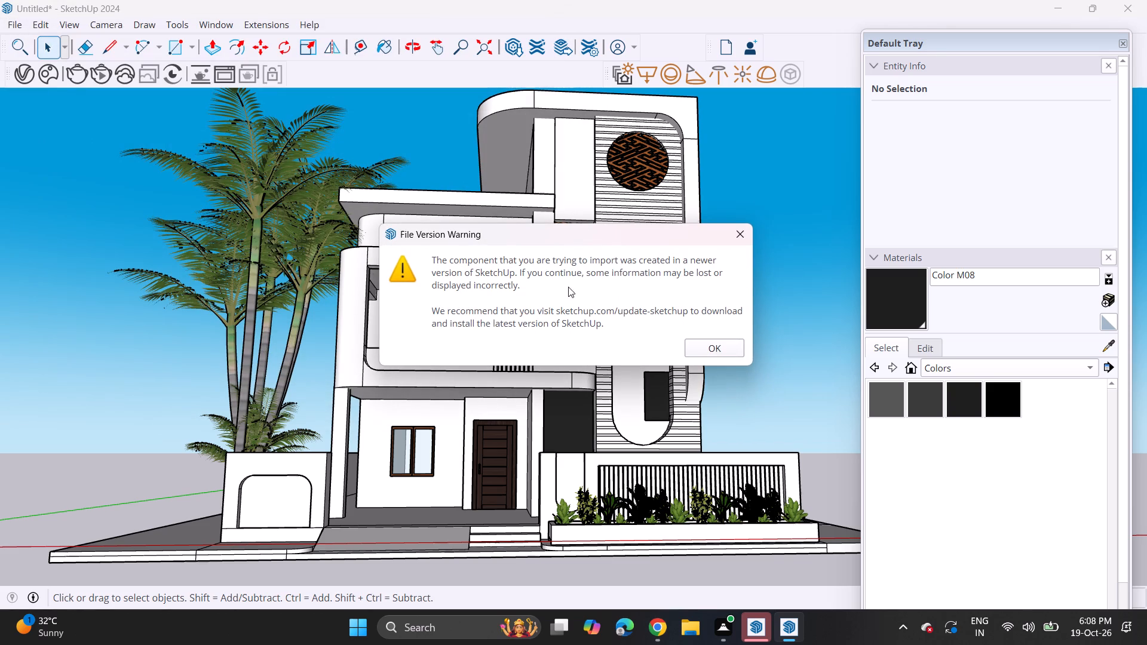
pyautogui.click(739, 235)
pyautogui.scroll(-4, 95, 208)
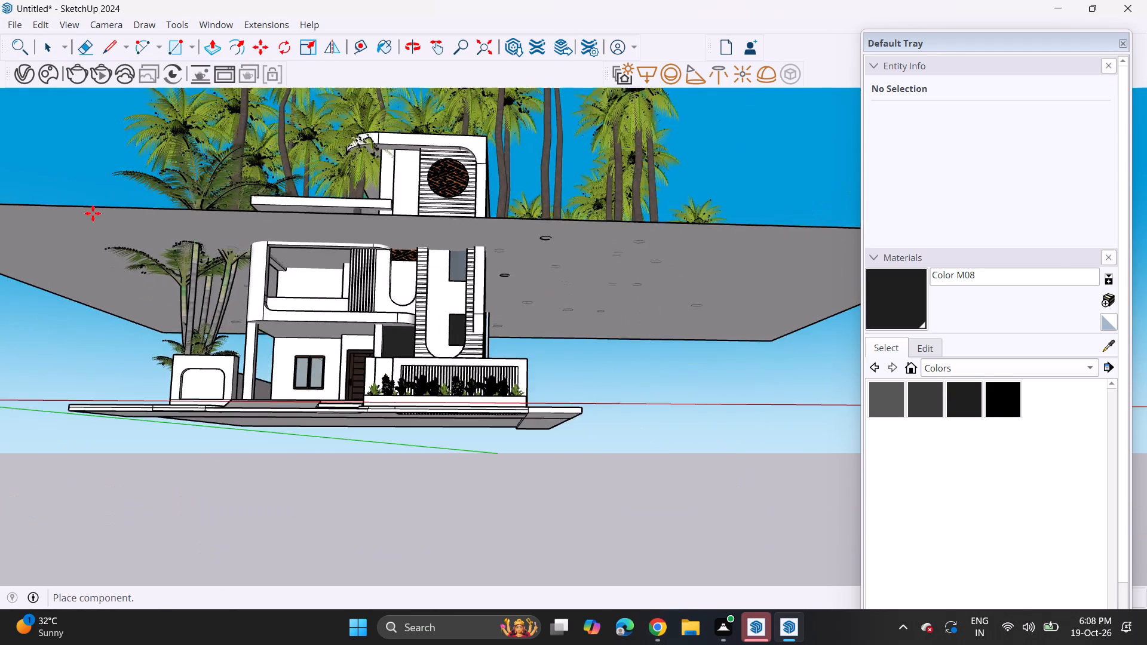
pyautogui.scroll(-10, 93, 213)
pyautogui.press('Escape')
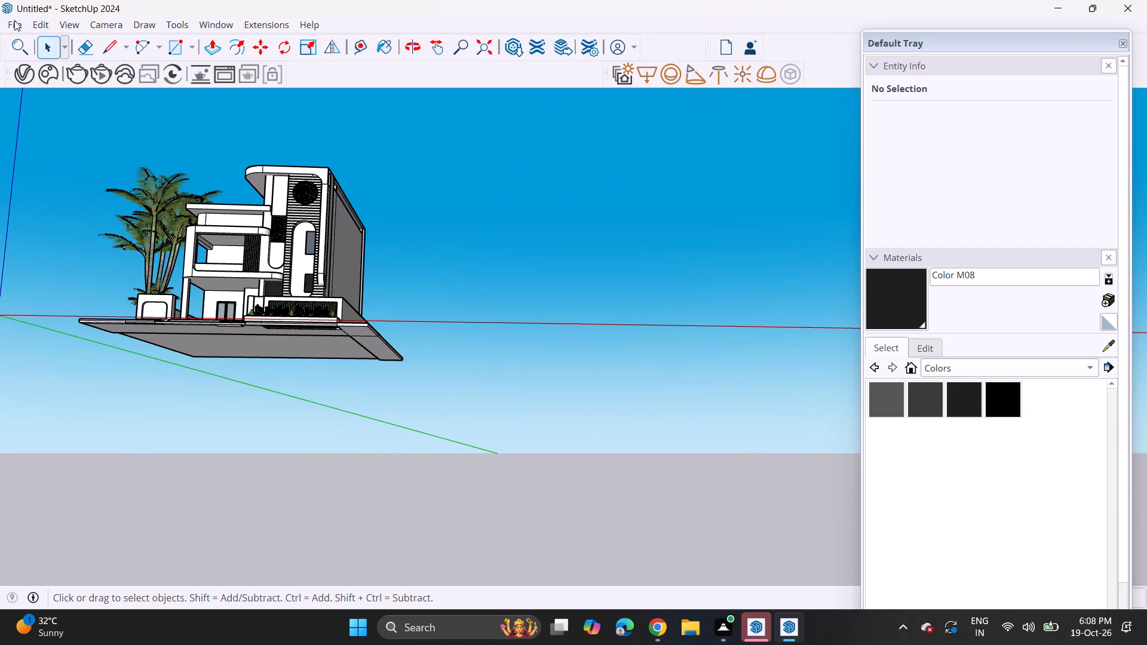
# Import the Plant+++Pot component from Downloads and place it on the ground outside the base on the palm side.
pyautogui.click(14, 20)
pyautogui.click(81, 238)
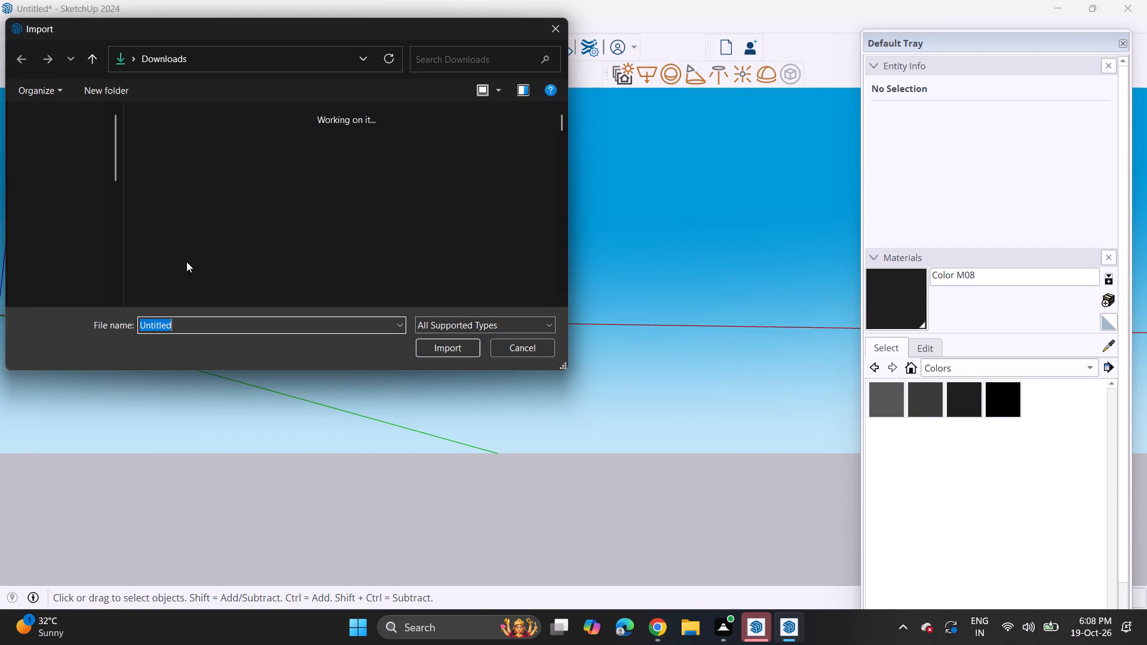
pyautogui.scroll(-4, 286, 227)
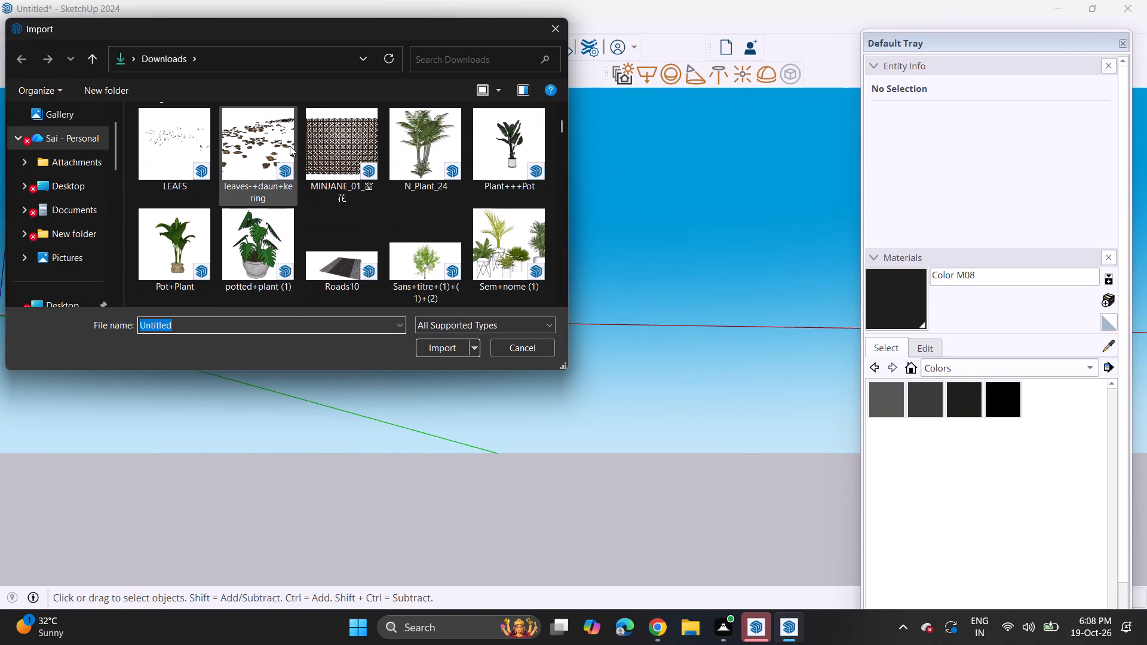
pyautogui.click(520, 152)
pyautogui.click(456, 347)
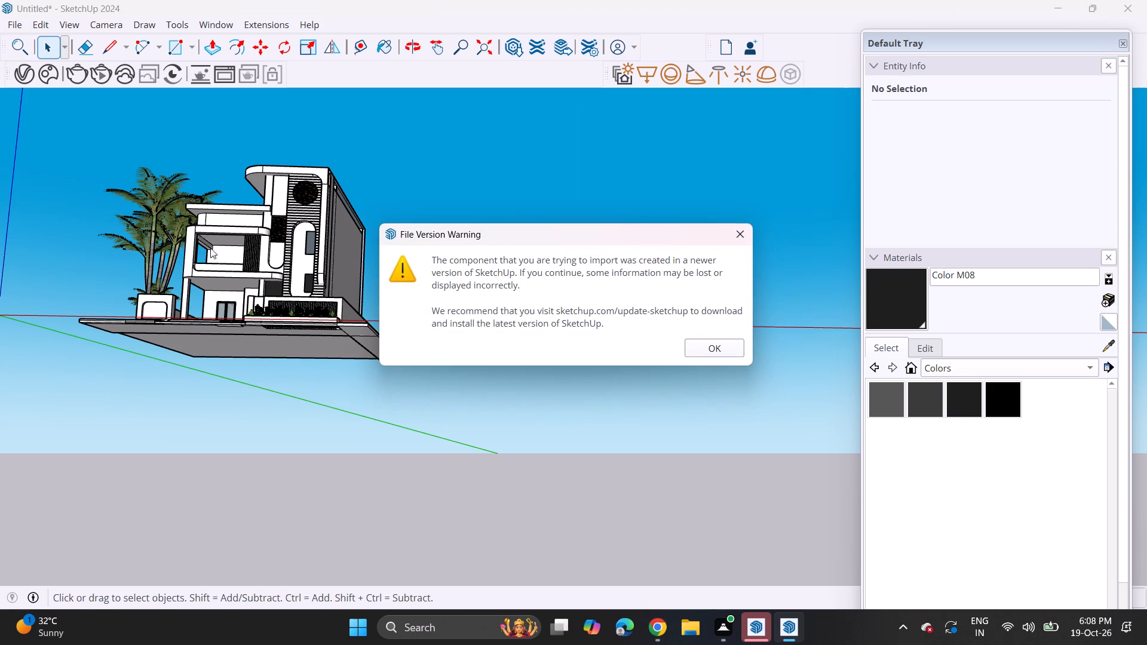
pyautogui.click(703, 353)
pyautogui.keyDown('shift'); pyautogui.moveTo(243, 207); pyautogui.dragTo(529, 374, button='middle'); pyautogui.keyUp('shift')
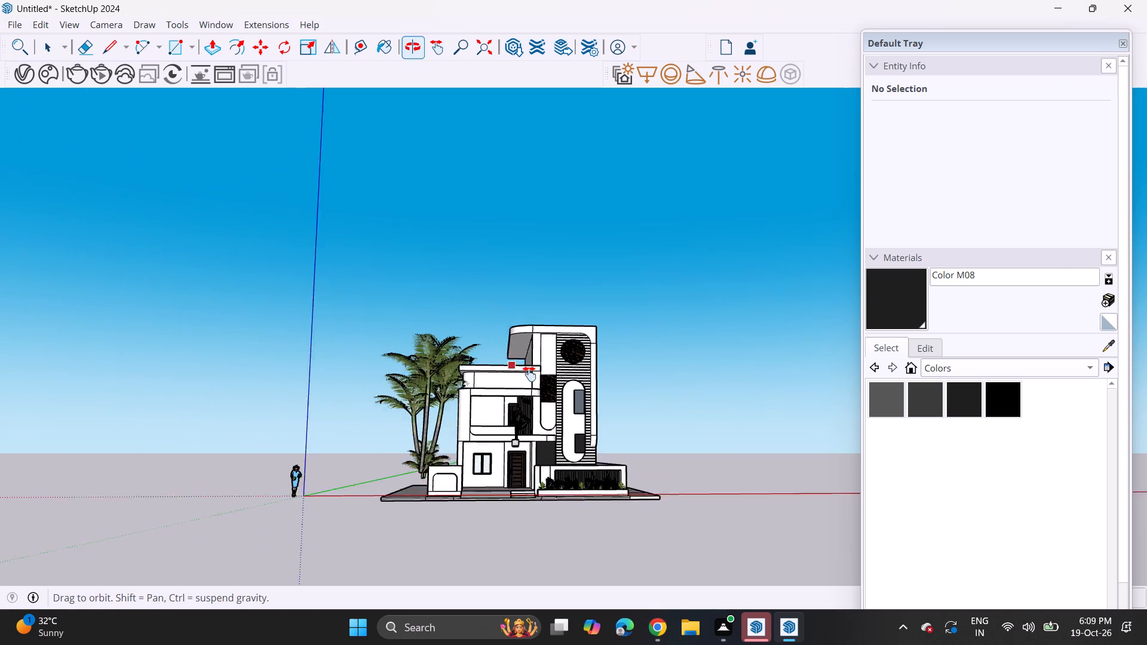
pyautogui.keyDown('shift'); pyautogui.moveTo(529, 374); pyautogui.dragTo(553, 383, button='middle'); pyautogui.keyUp('shift')
pyautogui.moveTo(519, 424); pyautogui.dragTo(460, 506, button='middle')
pyautogui.scroll(5, 480, 469)
pyautogui.scroll(4, 488, 414)
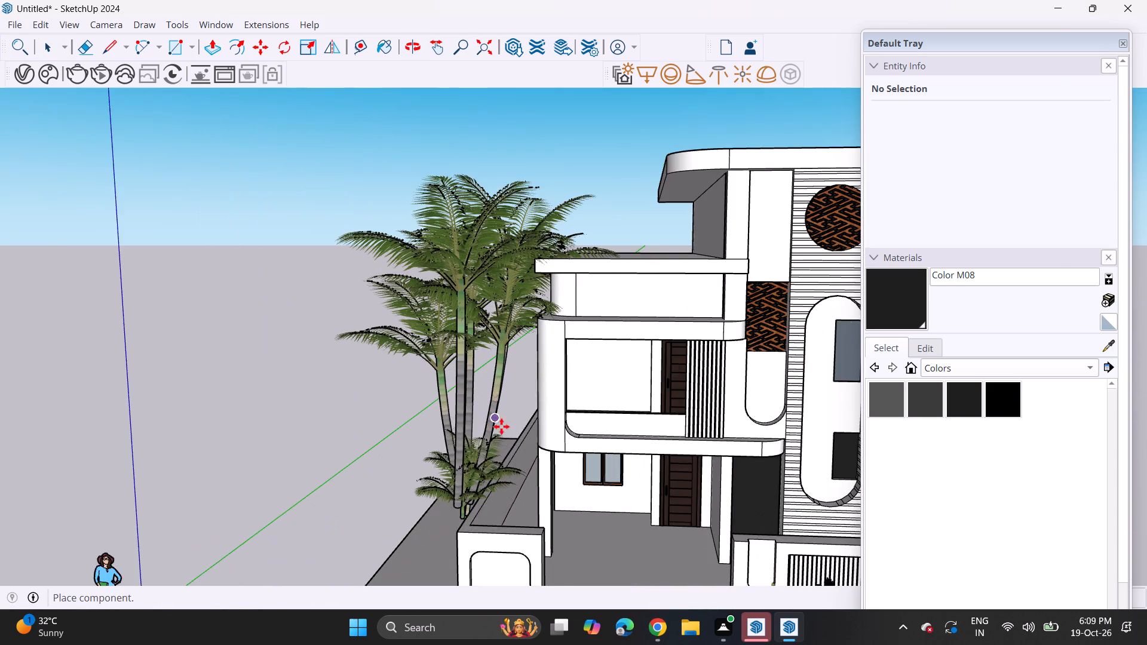
pyautogui.scroll(2, 502, 440)
pyautogui.click(265, 294)
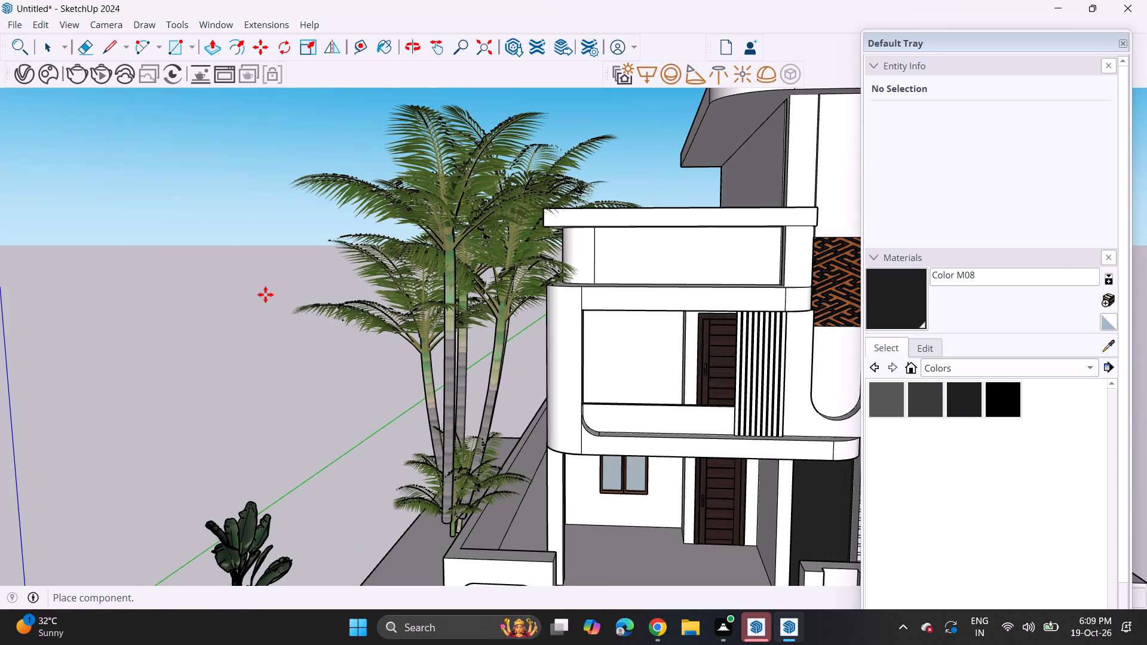
# Move the potted plant onto the base beside the short front wall with the rounded recess, in front of the palm.
pyautogui.scroll(-3, 320, 471)
pyautogui.moveTo(312, 475); pyautogui.dragTo(366, 312, button='middle')
pyautogui.click(352, 455)
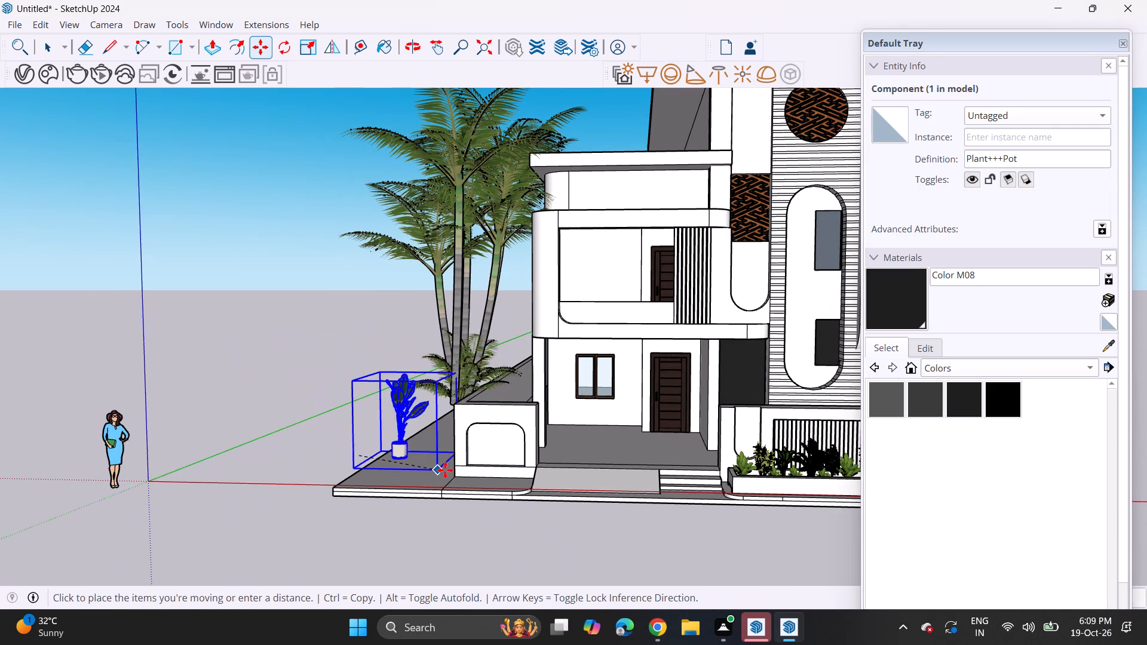
pyautogui.click(457, 474)
pyautogui.click(406, 445)
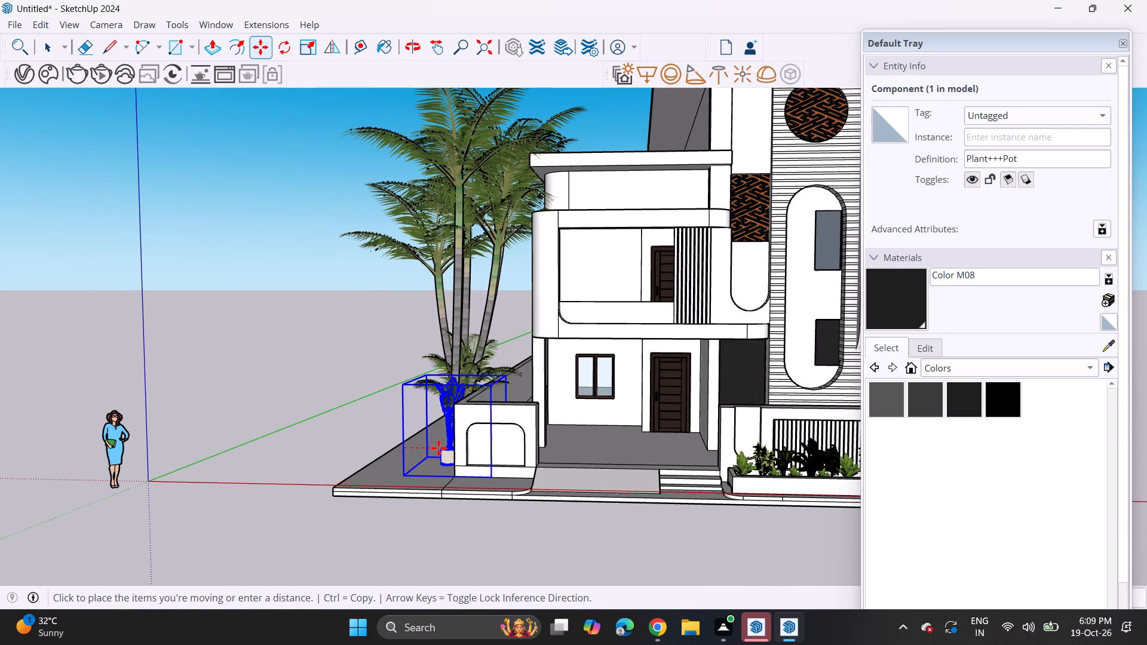
pyautogui.click(438, 448)
# Scale the Plant+++Pot component up uniformly until its foliage stands well above the short front wall.
pyautogui.click(312, 48)
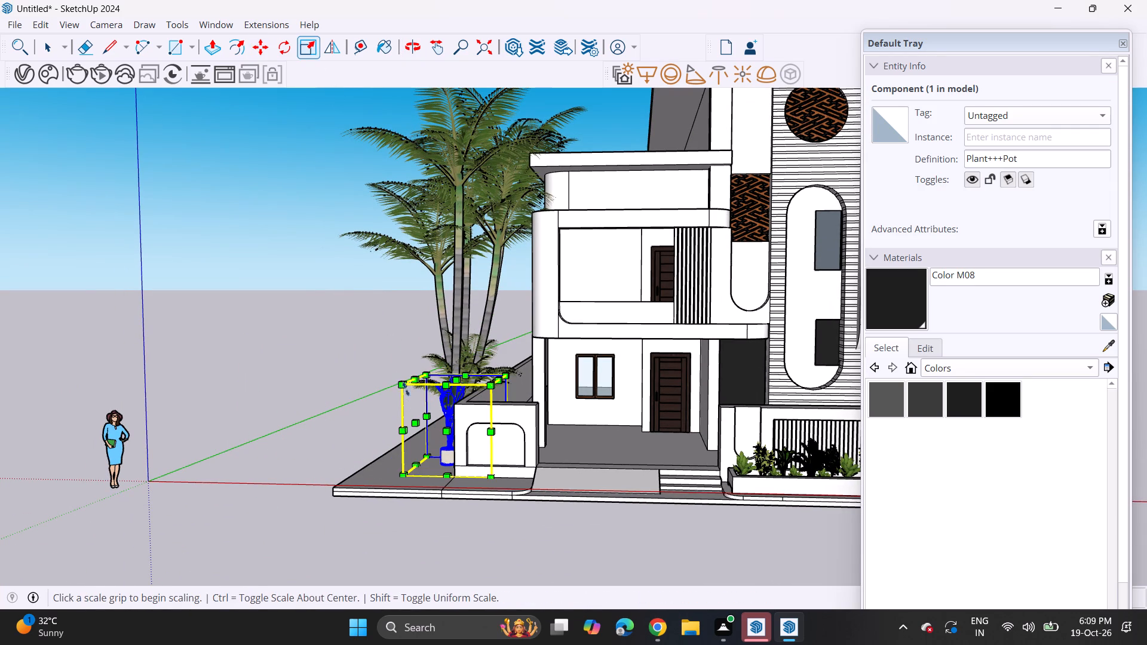
pyautogui.click(405, 387)
pyautogui.click(276, 256)
# Move the enlarged potted plant onto the base strip outside the side boundary wall, in front of the palm.
pyautogui.press('m')
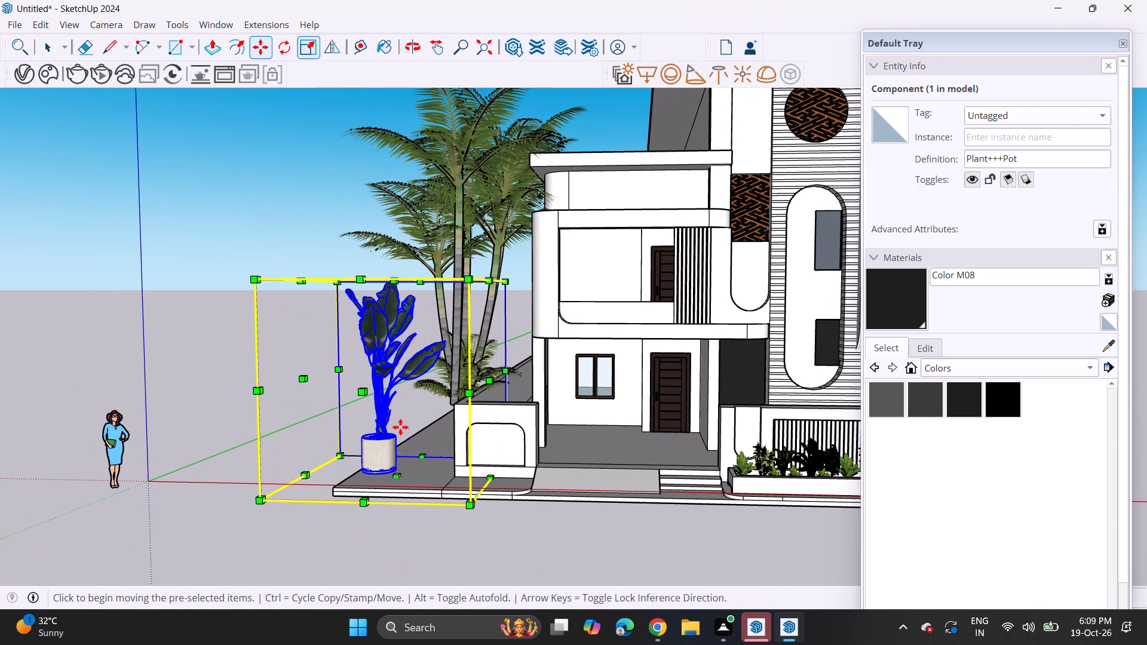
pyautogui.click(387, 457)
pyautogui.middleClick(458, 432)
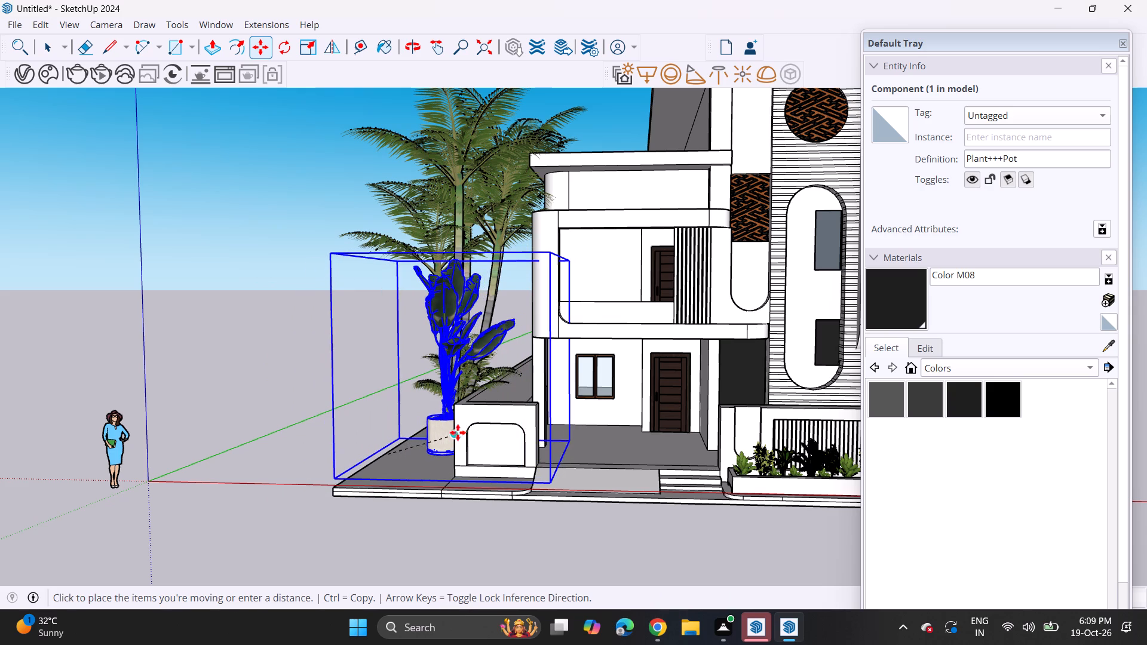
pyautogui.click(451, 434)
pyautogui.moveTo(434, 450); pyautogui.dragTo(818, 486, button='middle')
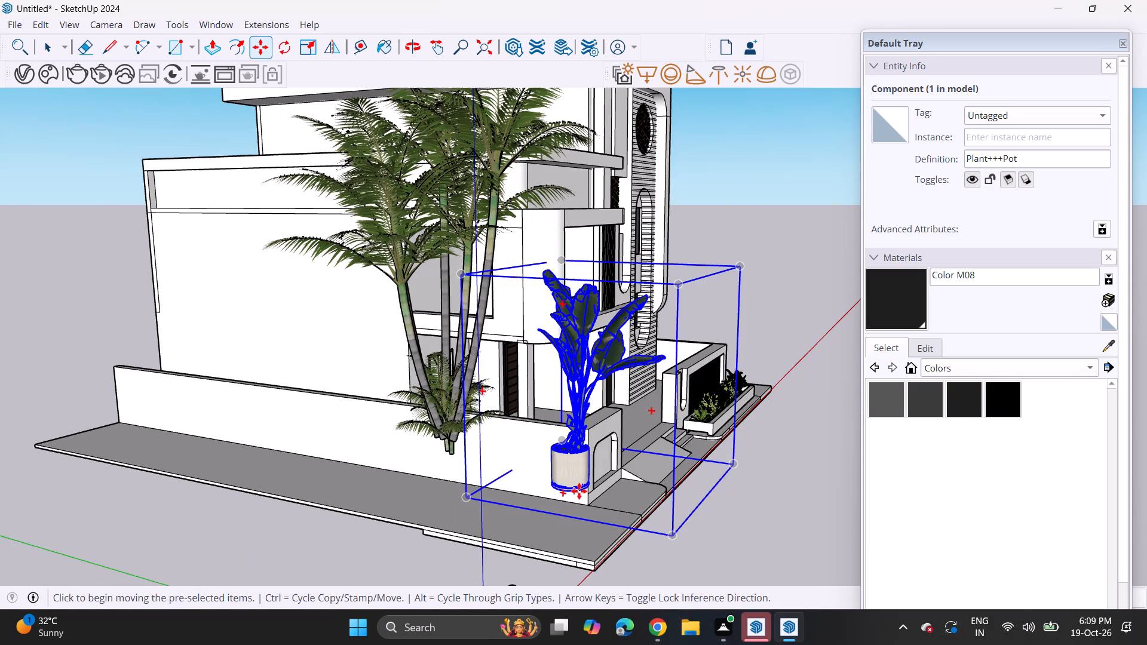
pyautogui.click(578, 491)
pyautogui.click(469, 497)
pyautogui.click(481, 493)
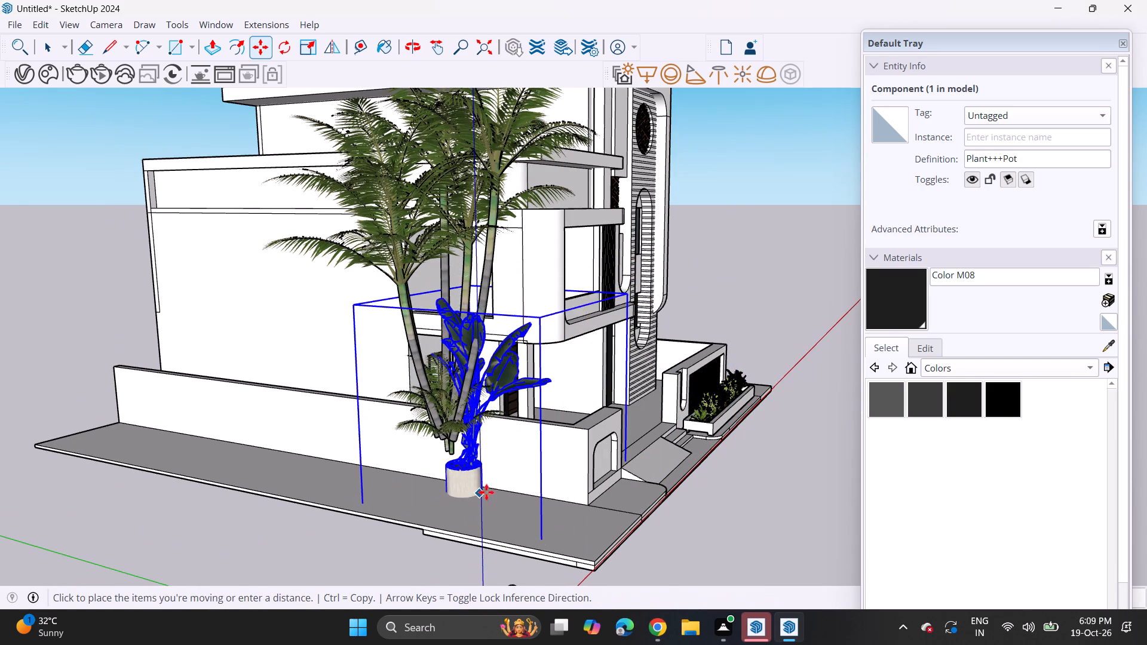
pyautogui.click(496, 502)
# Copy the enlarged potted plant to the opposite front corner of the base, beside the end of the long planter.
pyautogui.moveTo(534, 492); pyautogui.dragTo(202, 474, button='middle')
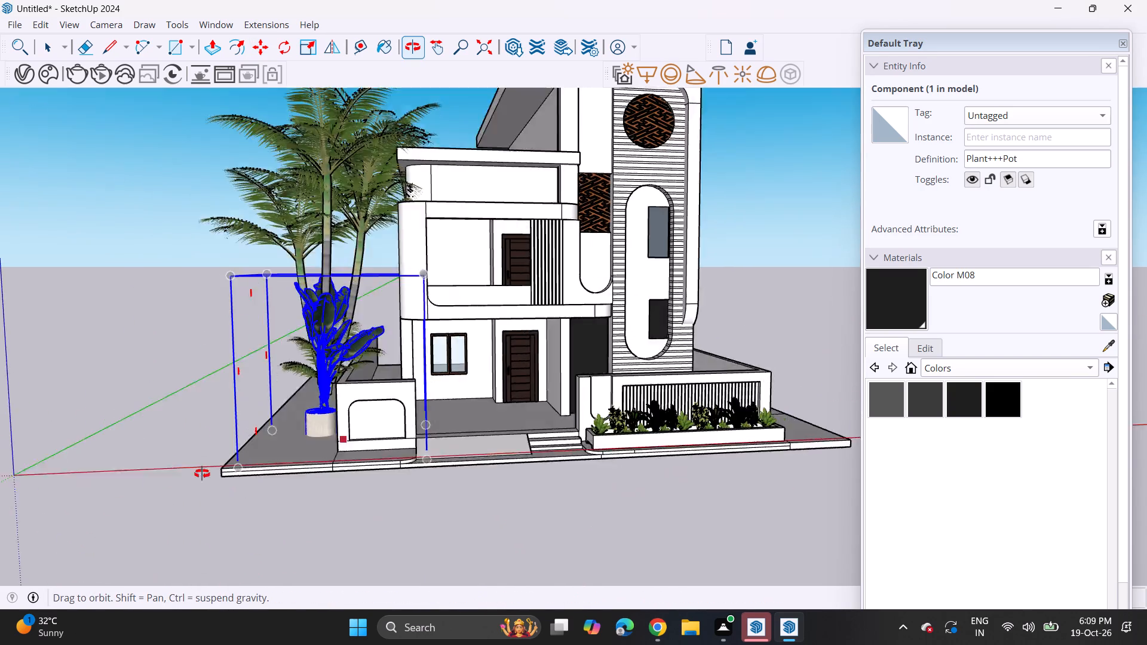
pyautogui.moveTo(202, 474); pyautogui.dragTo(176, 474, button='middle')
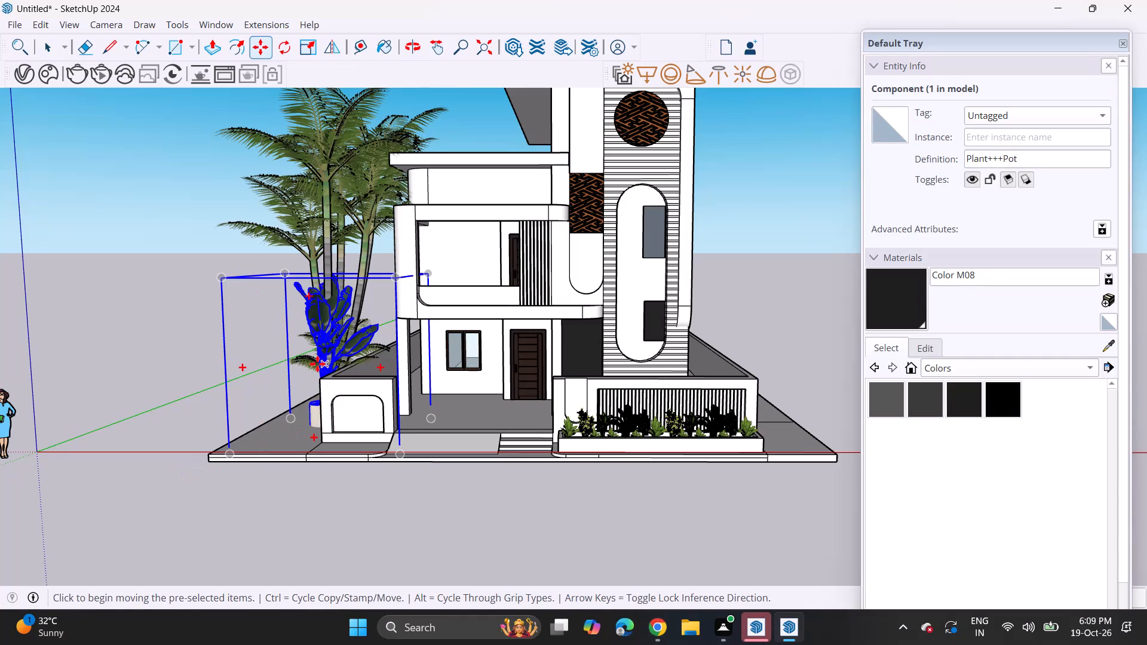
pyautogui.click(313, 419)
pyautogui.keyDown('shift'); pyautogui.moveTo(582, 437); pyautogui.dragTo(519, 444, button='middle'); pyautogui.keyUp('shift')
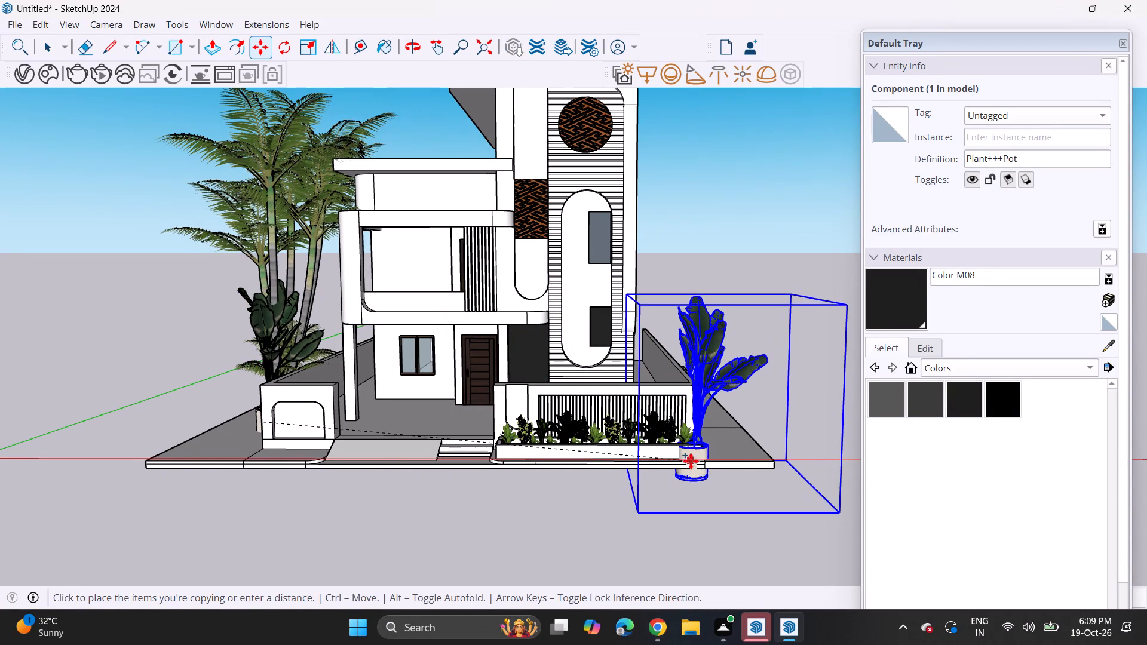
pyautogui.click(691, 460)
pyautogui.moveTo(697, 457); pyautogui.dragTo(390, 532, button='middle')
pyautogui.scroll(1, 562, 500)
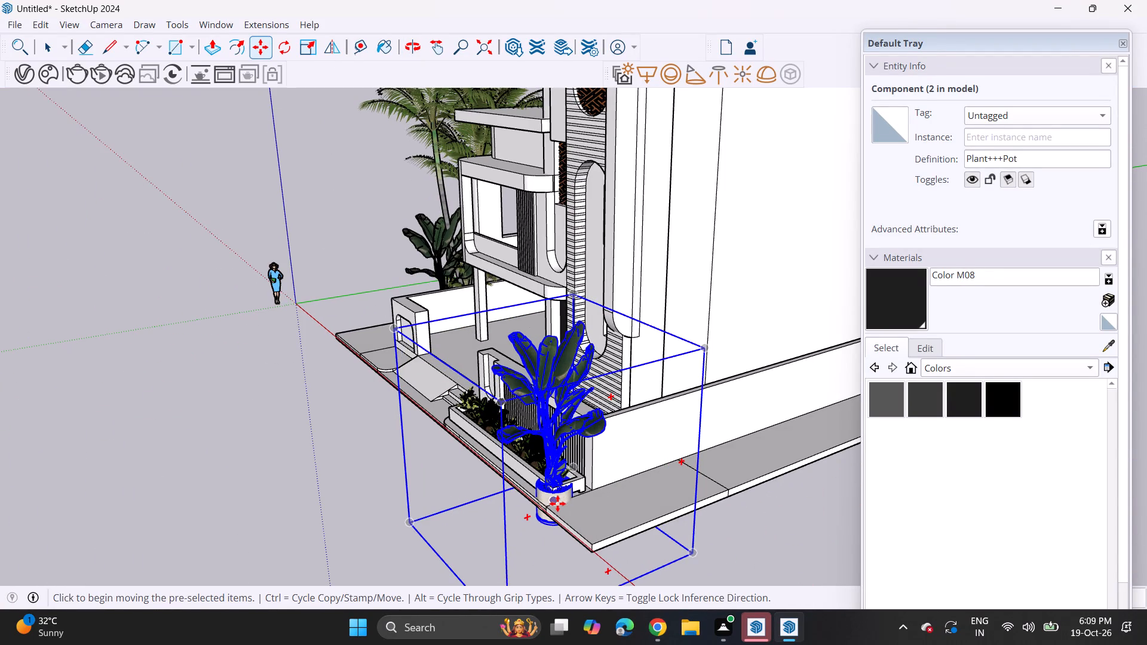
pyautogui.click(557, 503)
pyautogui.click(575, 499)
# Import the 01 potted plant from Downloads and place it inside the front wall, near the entrance steps.
pyautogui.scroll(1, 534, 509)
pyautogui.moveTo(534, 509); pyautogui.dragTo(860, 434, button='middle')
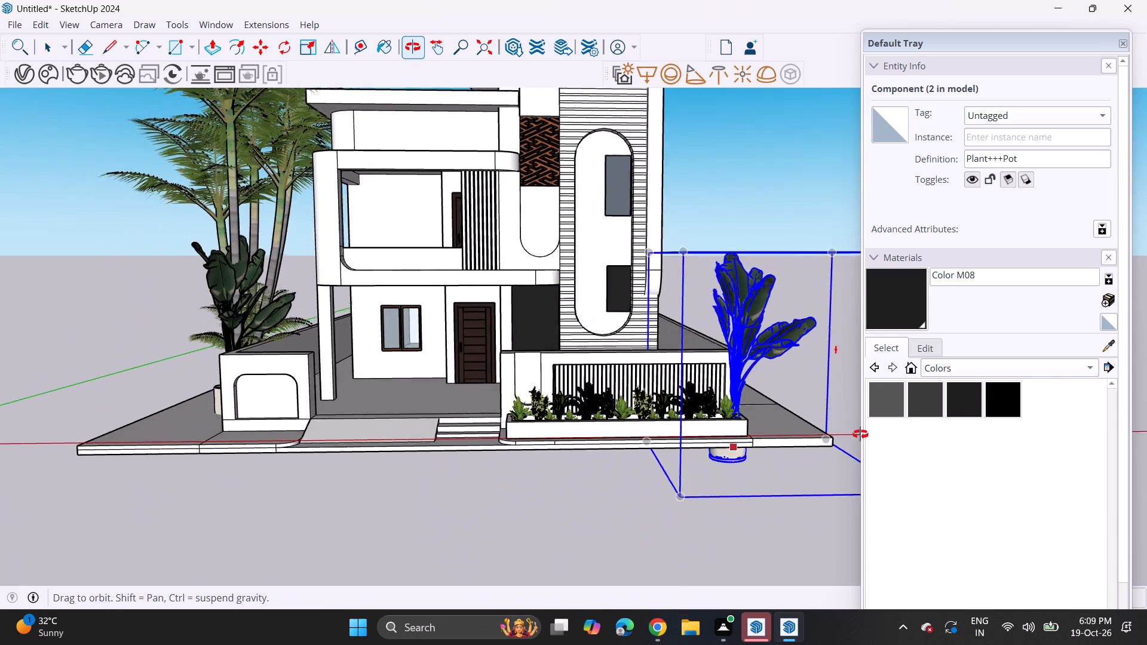
pyautogui.moveTo(860, 434); pyautogui.dragTo(869, 429, button='middle')
pyautogui.scroll(1, 868, 430)
pyautogui.keyDown('shift'); pyautogui.moveTo(718, 409); pyautogui.dragTo(782, 481, button='middle'); pyautogui.keyUp('shift')
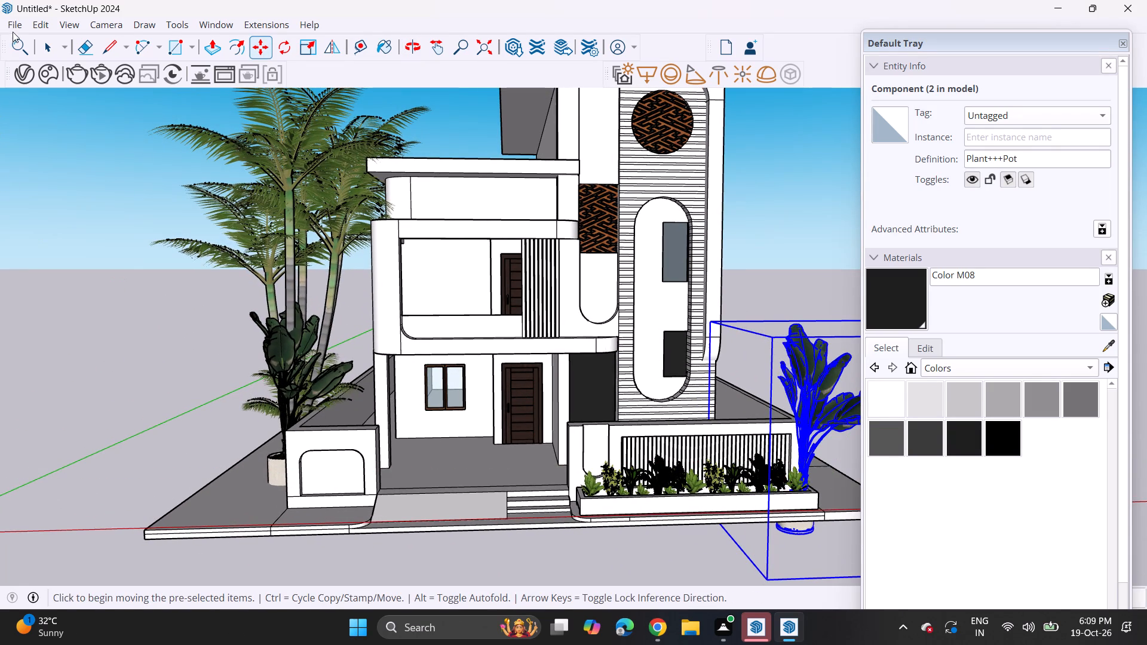
pyautogui.click(14, 28)
pyautogui.click(73, 225)
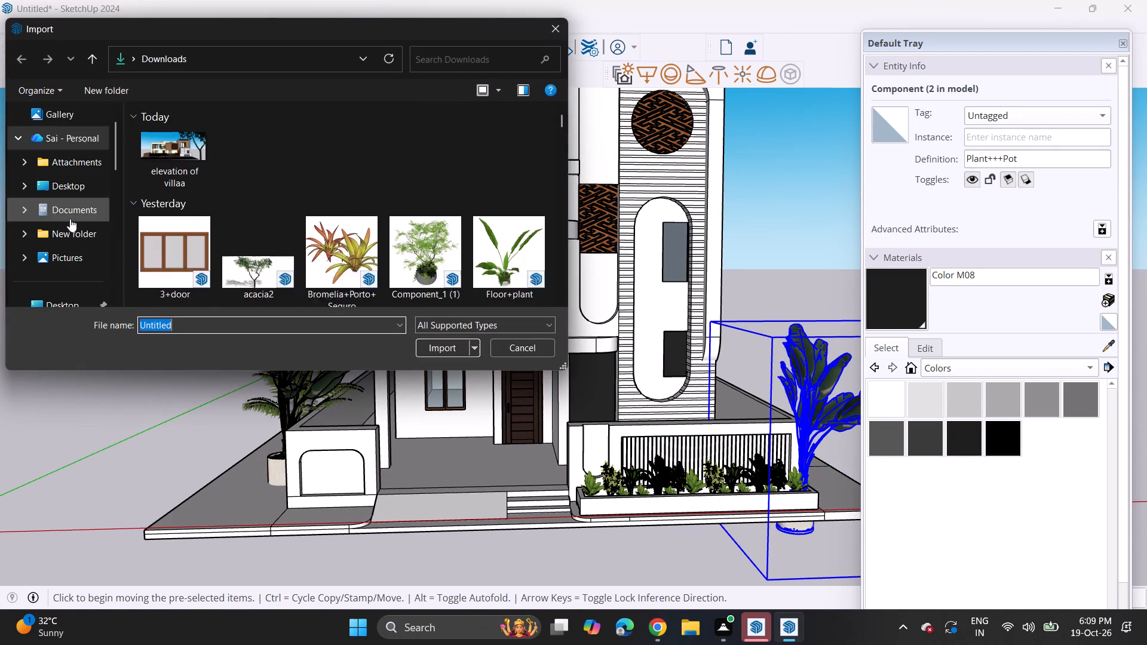
pyautogui.scroll(-7, 260, 252)
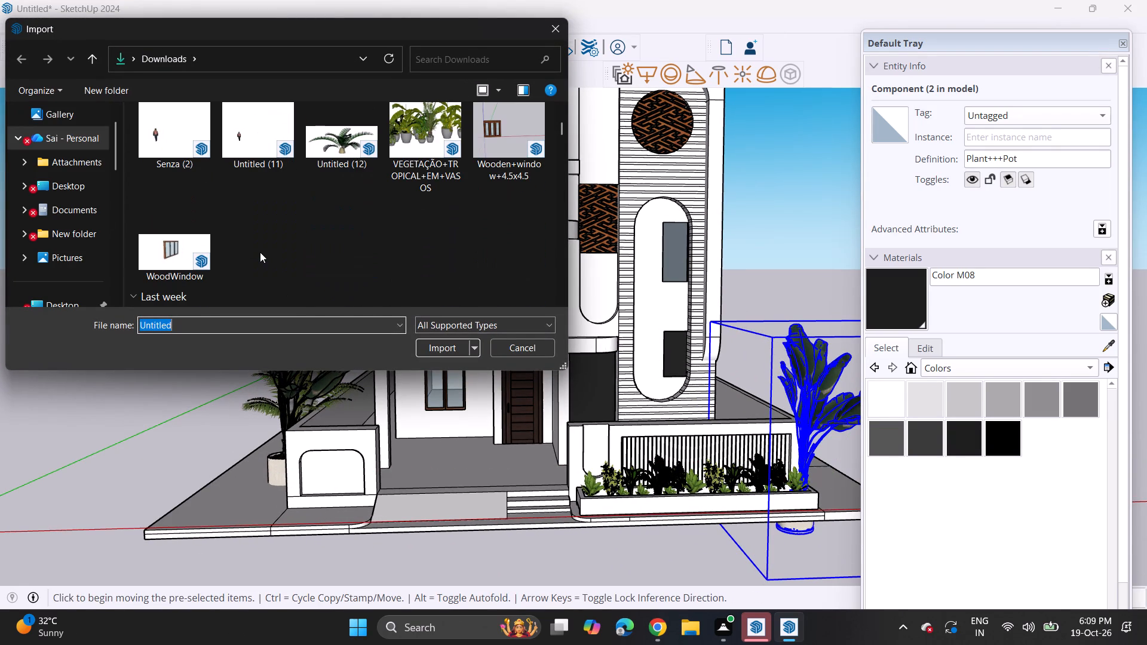
pyautogui.scroll(-2, 260, 252)
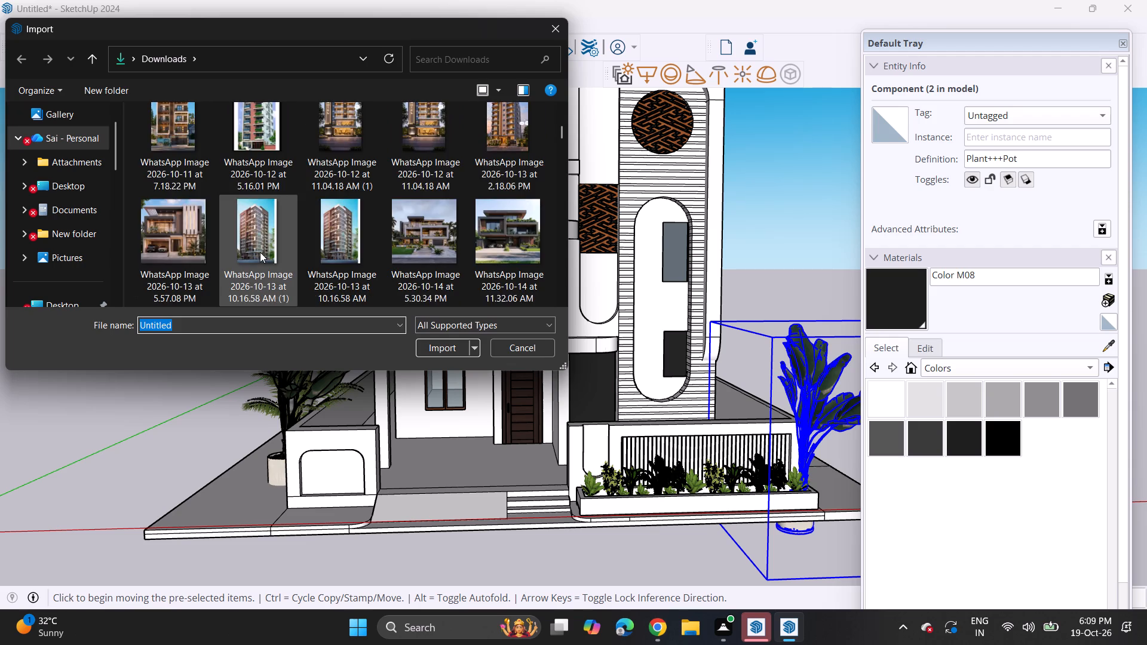
pyautogui.scroll(-10, 260, 252)
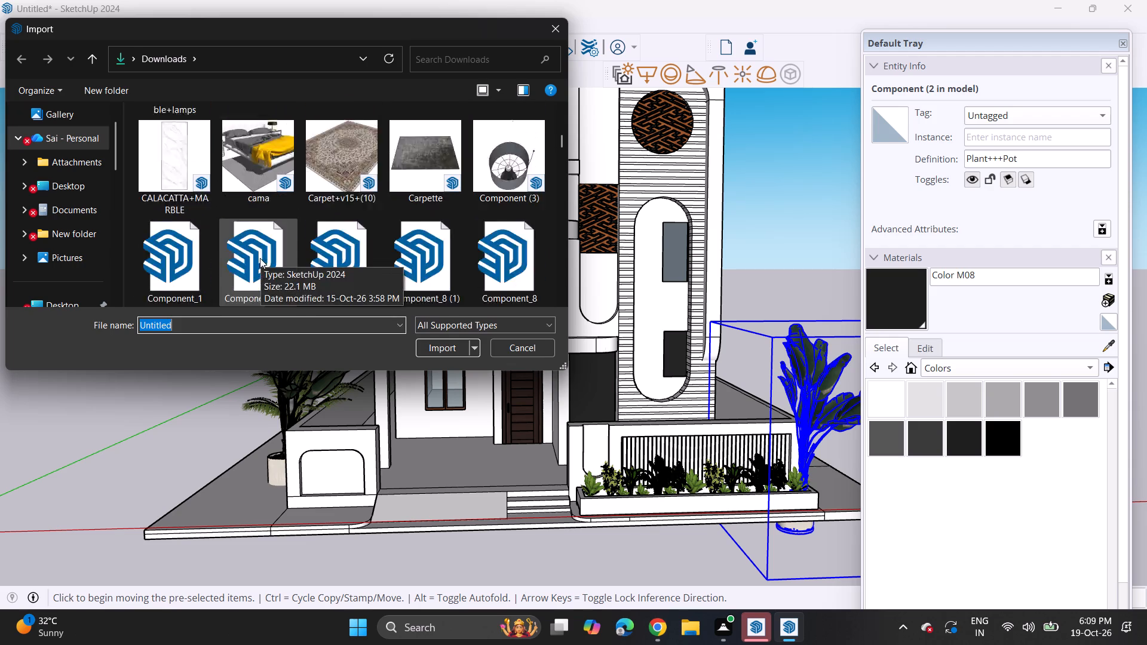
pyautogui.scroll(-10, 260, 258)
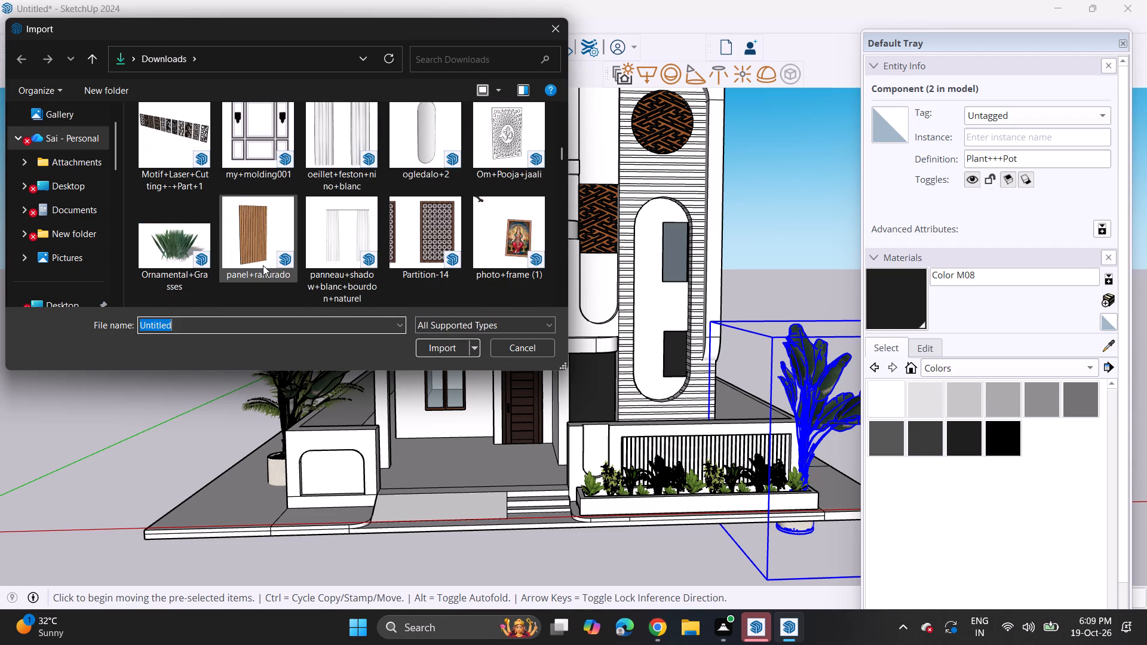
pyautogui.scroll(-7, 269, 259)
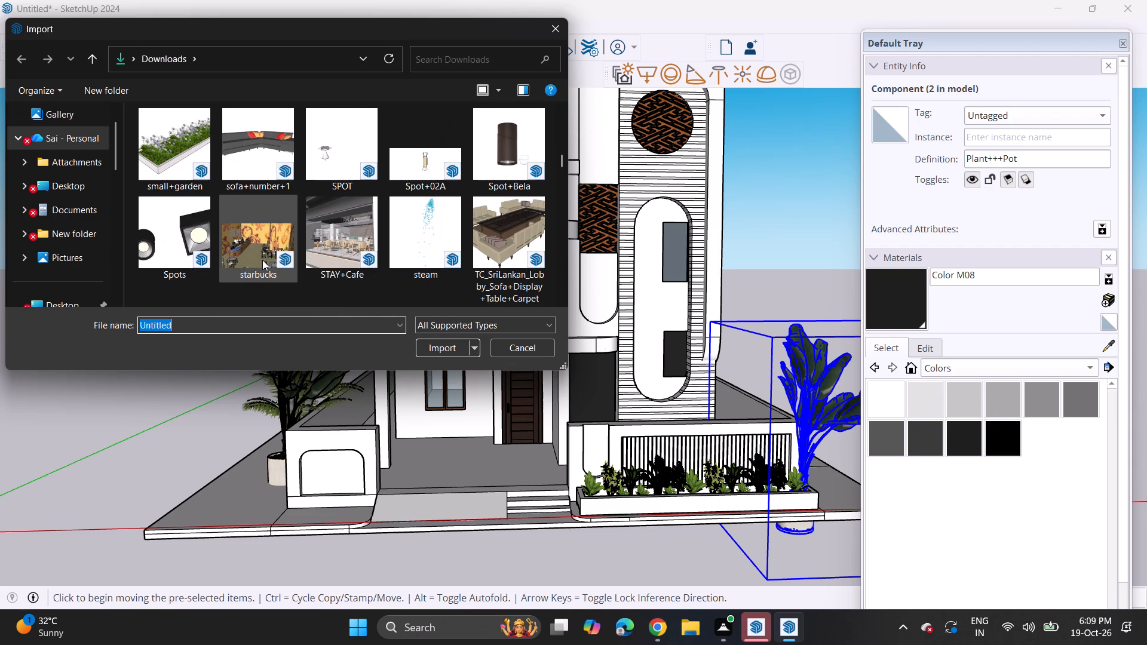
pyautogui.scroll(-9, 258, 265)
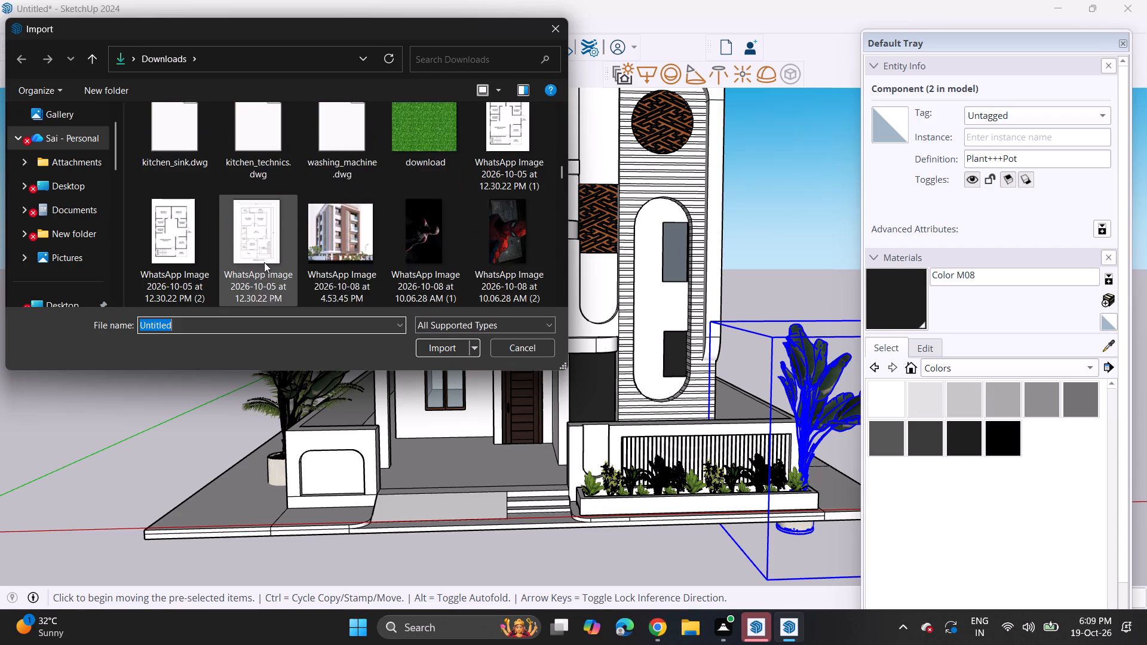
pyautogui.scroll(-4, 264, 261)
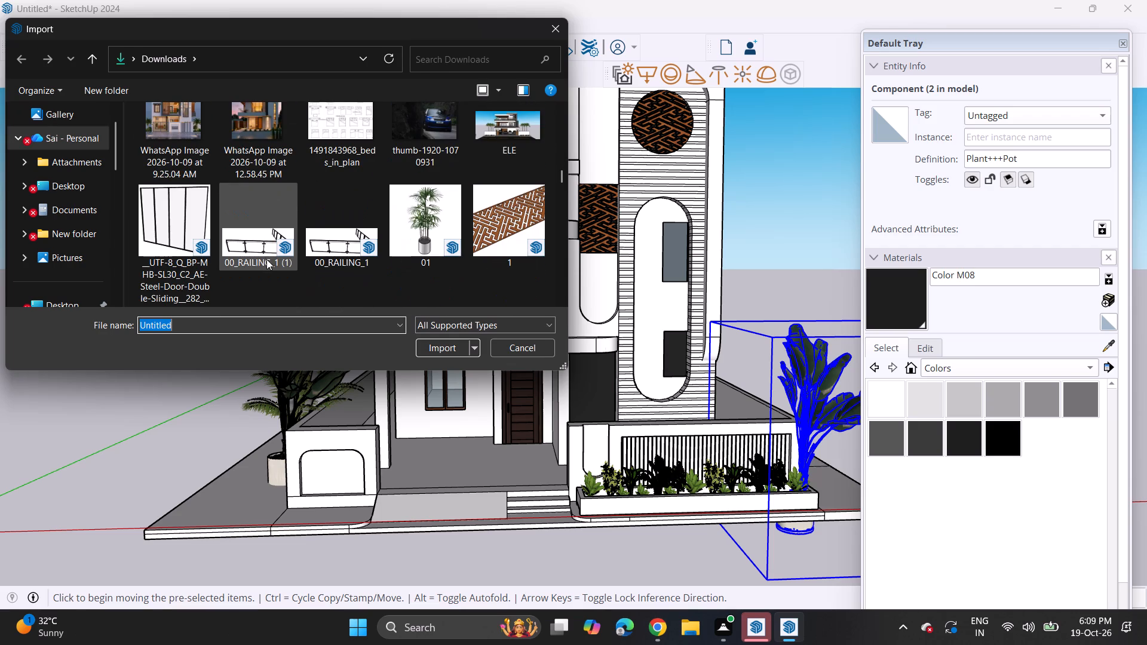
pyautogui.click(427, 224)
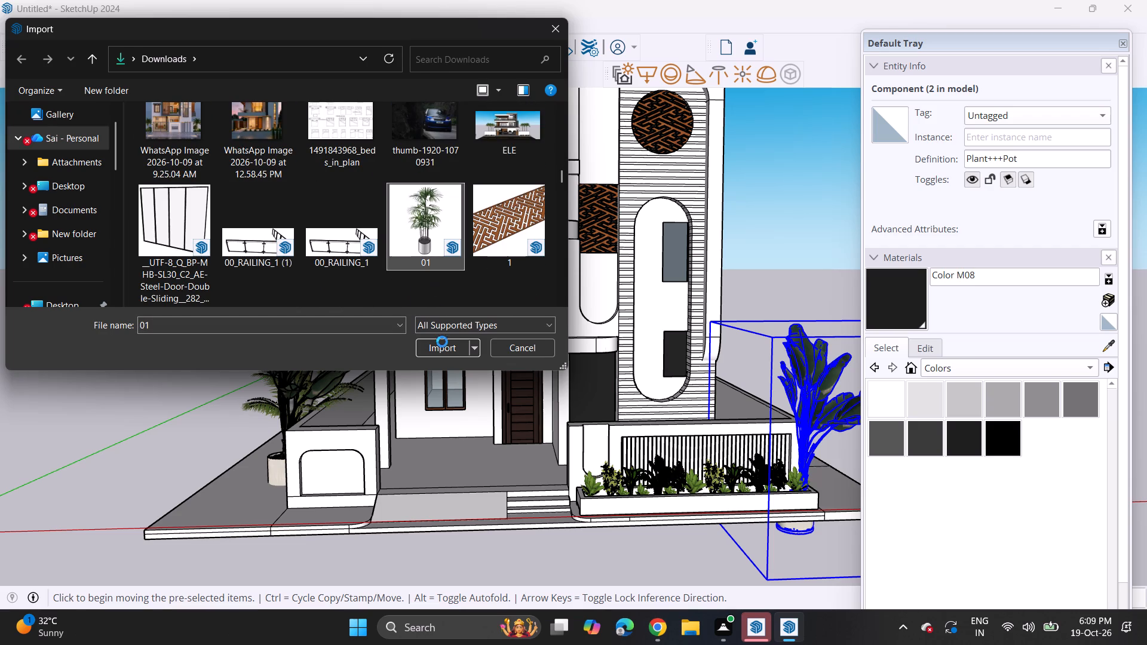
pyautogui.click(447, 348)
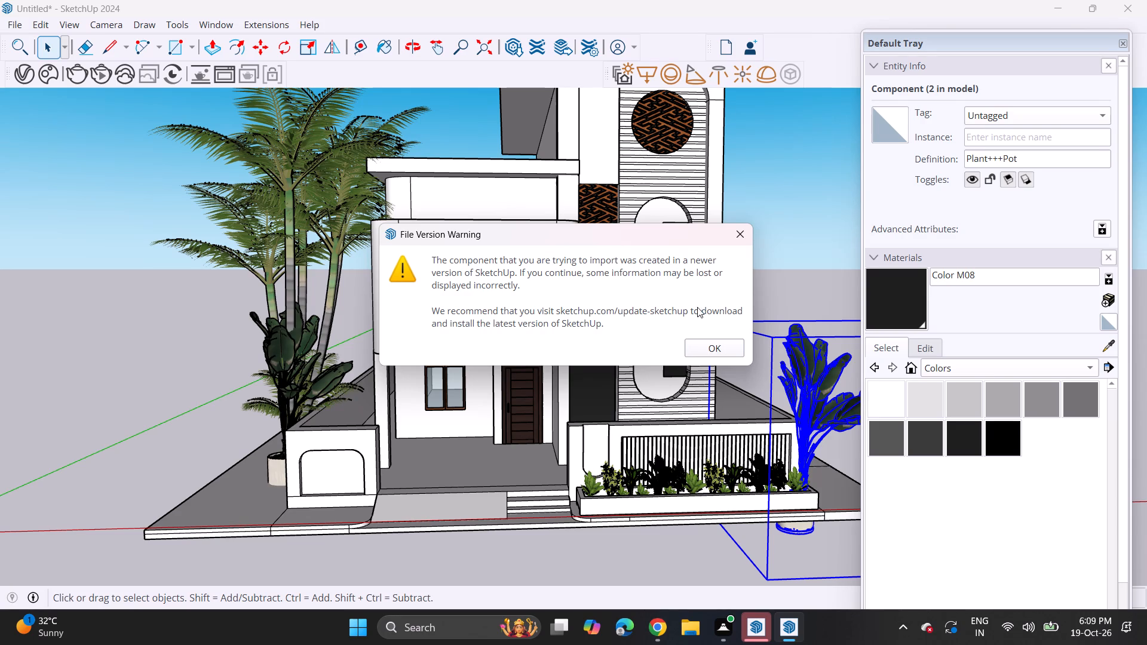
pyautogui.click(710, 352)
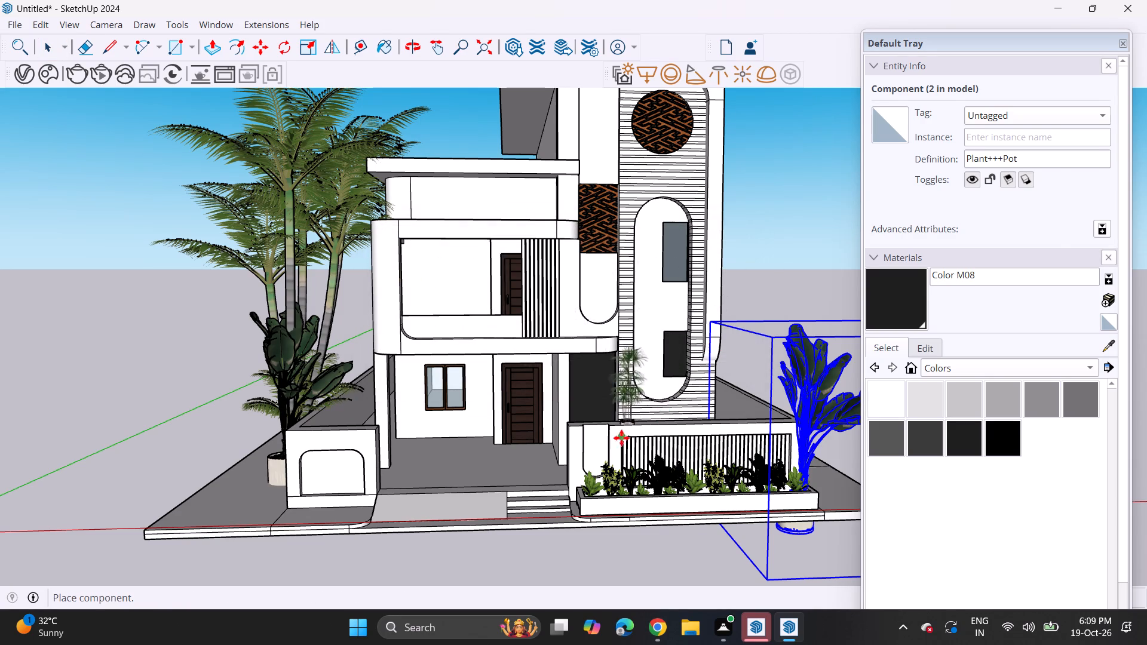
pyautogui.moveTo(606, 451); pyautogui.dragTo(786, 520, button='middle')
pyautogui.moveTo(612, 483); pyautogui.dragTo(748, 476, button='middle')
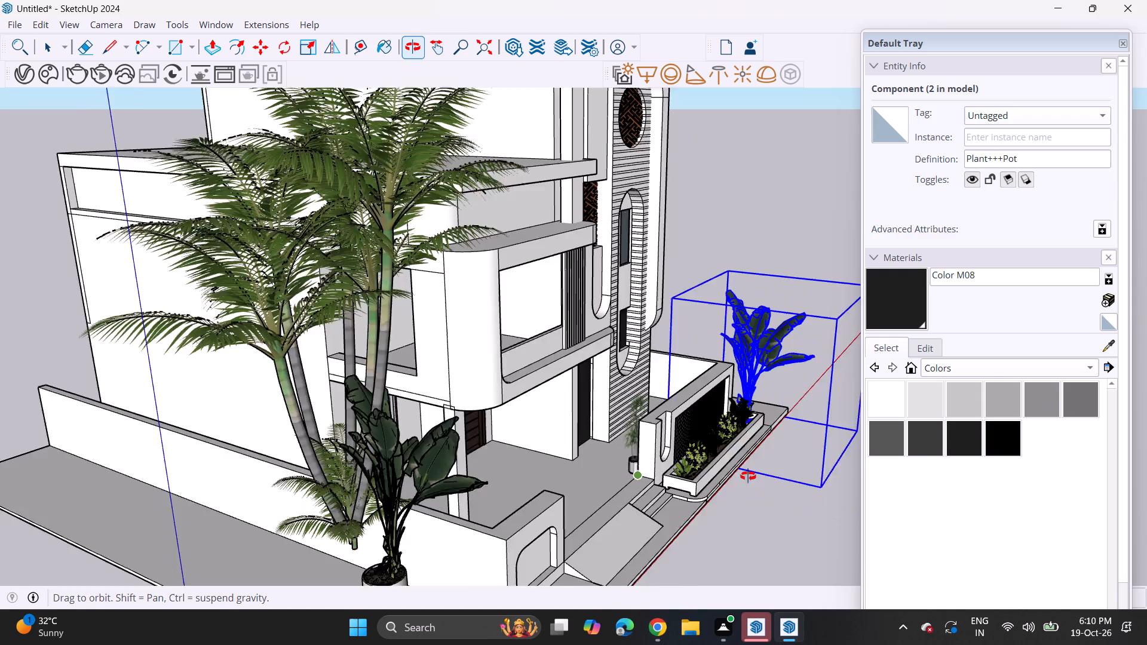
pyautogui.moveTo(748, 476); pyautogui.dragTo(814, 475, button='middle')
pyautogui.click(649, 462)
# Scale the imported 01 plant up uniformly until its foliage rises above the slatted front wall.
pyautogui.moveTo(683, 431); pyautogui.dragTo(668, 426, button='middle')
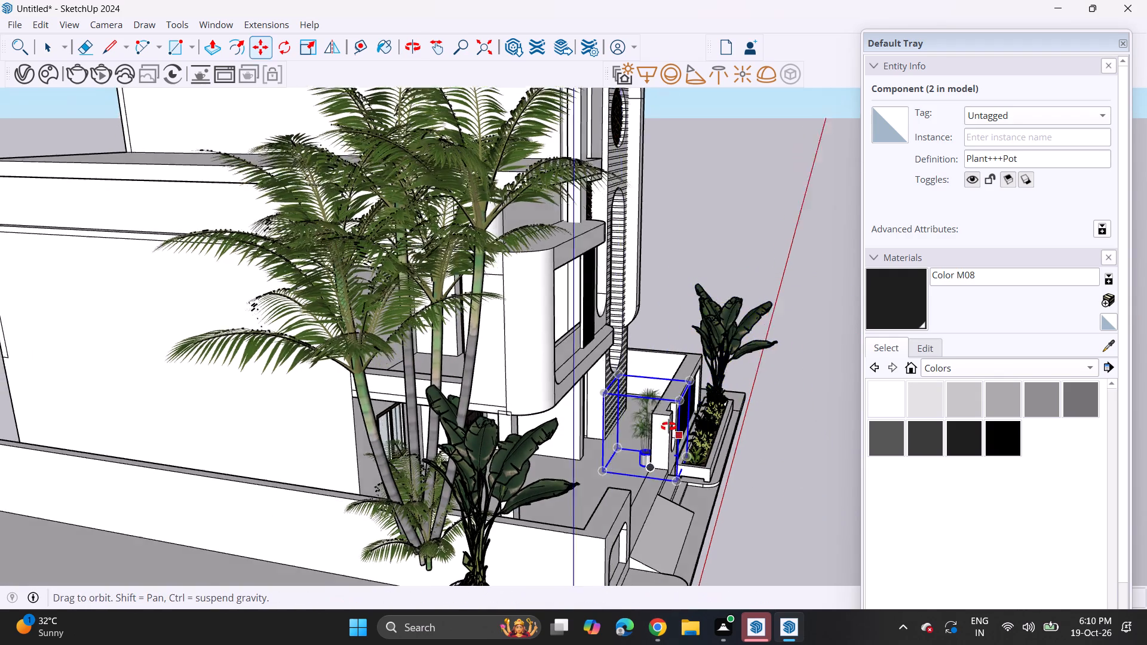
pyautogui.moveTo(668, 426); pyautogui.dragTo(127, 392, button='middle')
pyautogui.click(311, 42)
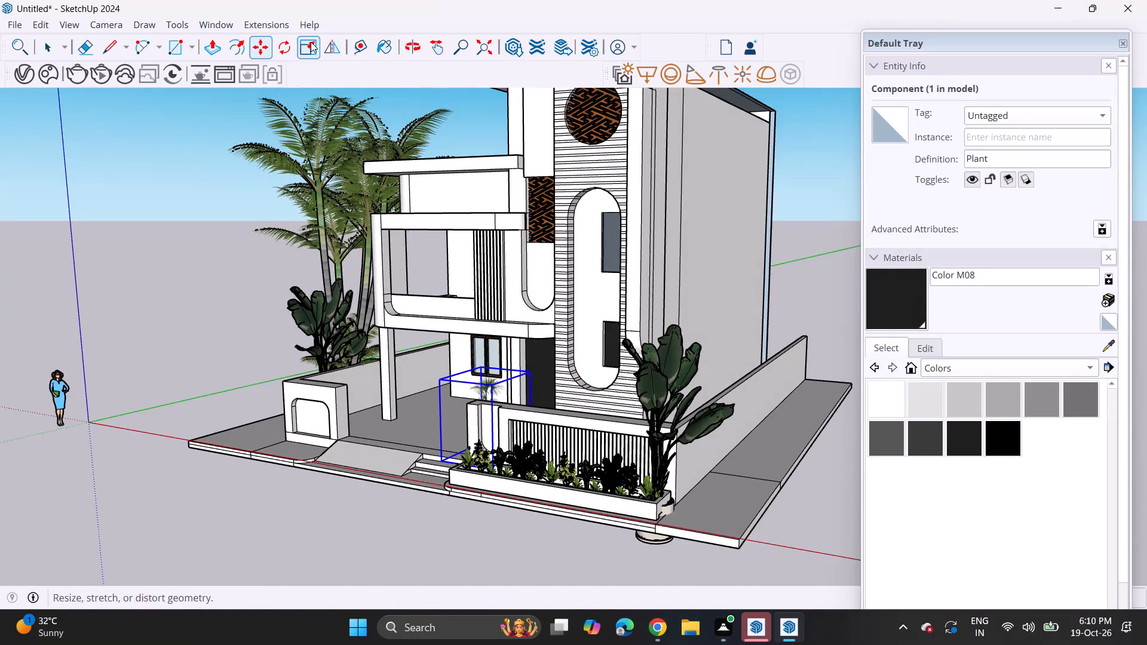
pyautogui.click(489, 389)
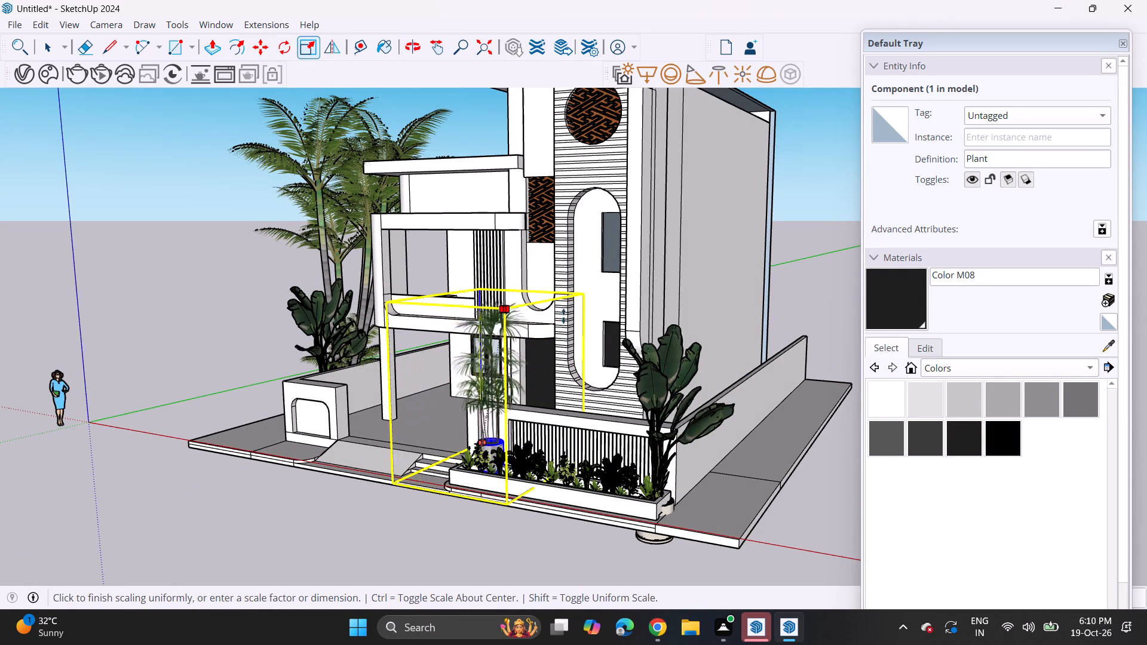
pyautogui.click(569, 307)
# Move the enlarged 01 plant back onto the floor behind the slatted front wall and deselect it.
pyautogui.moveTo(407, 386); pyautogui.dragTo(872, 482, button='middle')
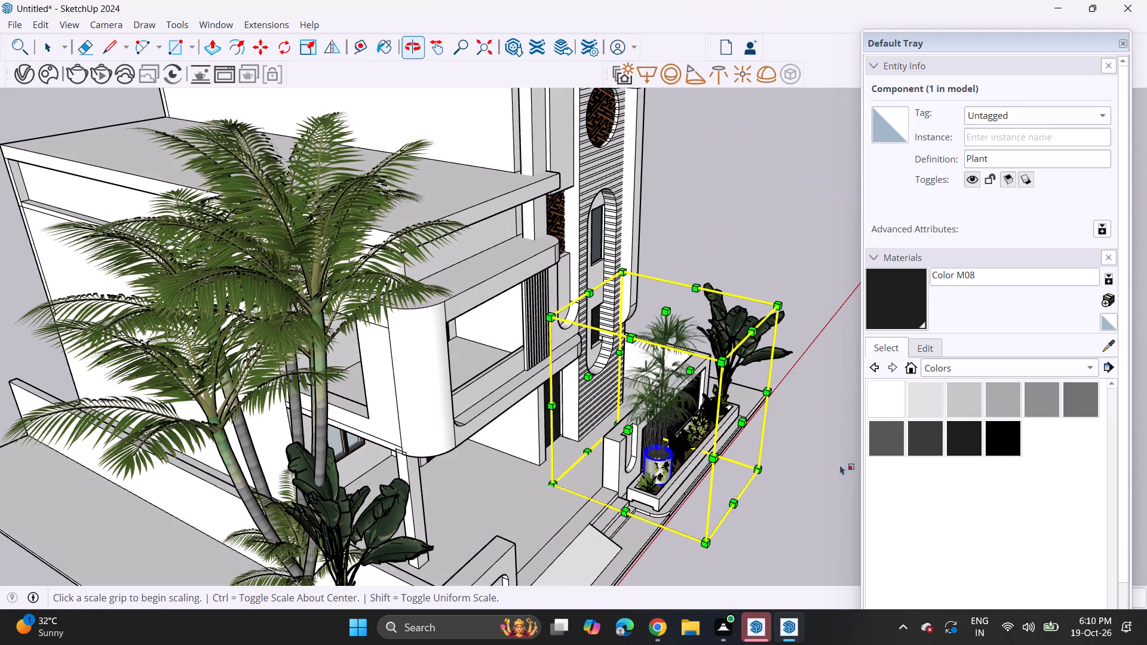
pyautogui.click(259, 48)
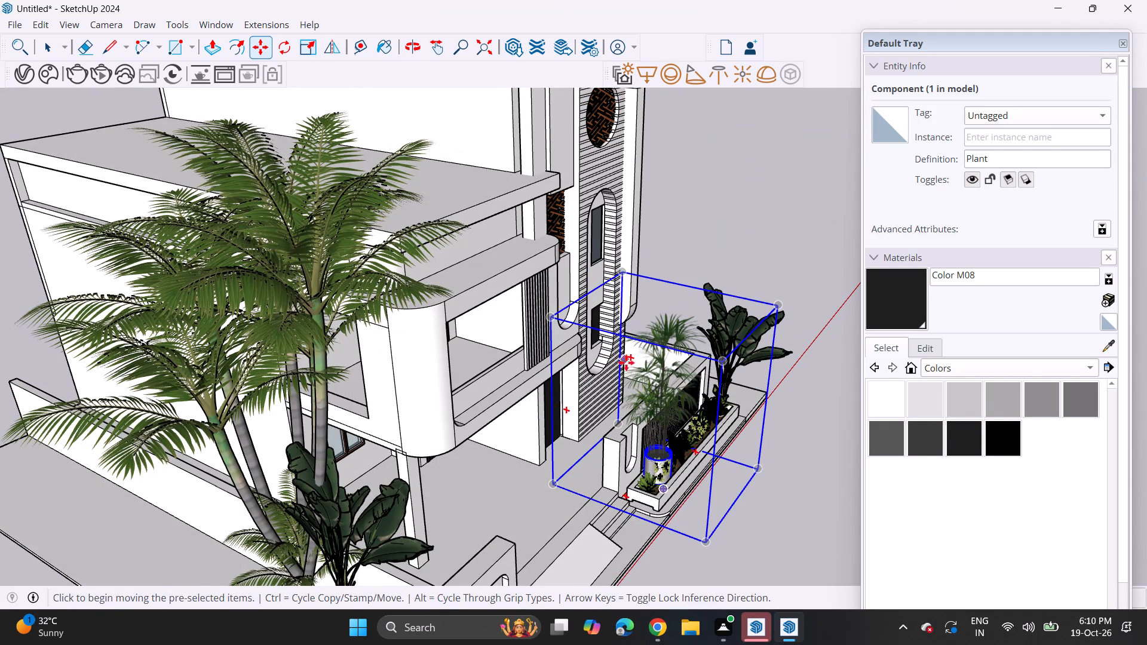
pyautogui.click(667, 427)
pyautogui.click(619, 416)
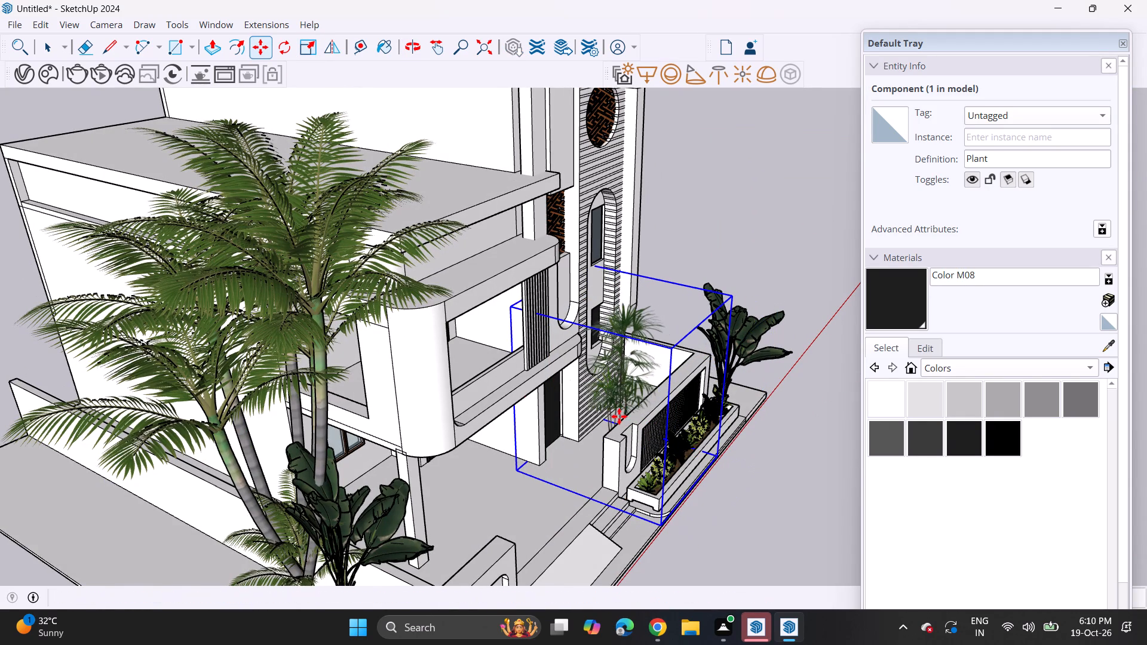
pyautogui.press('space')
pyautogui.click(713, 250)
# Import the Palm+Tree model from Downloads and place it at the top of the entrance steps.
pyautogui.moveTo(704, 282); pyautogui.dragTo(403, 144, button='middle')
pyautogui.click(11, 19)
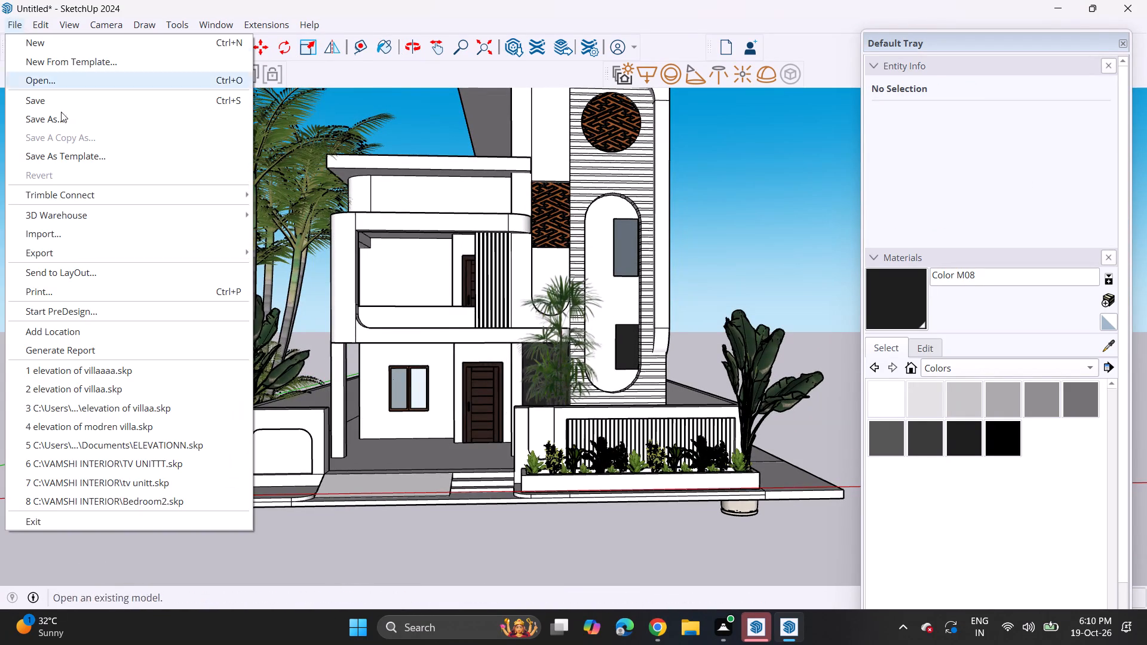
pyautogui.click(54, 230)
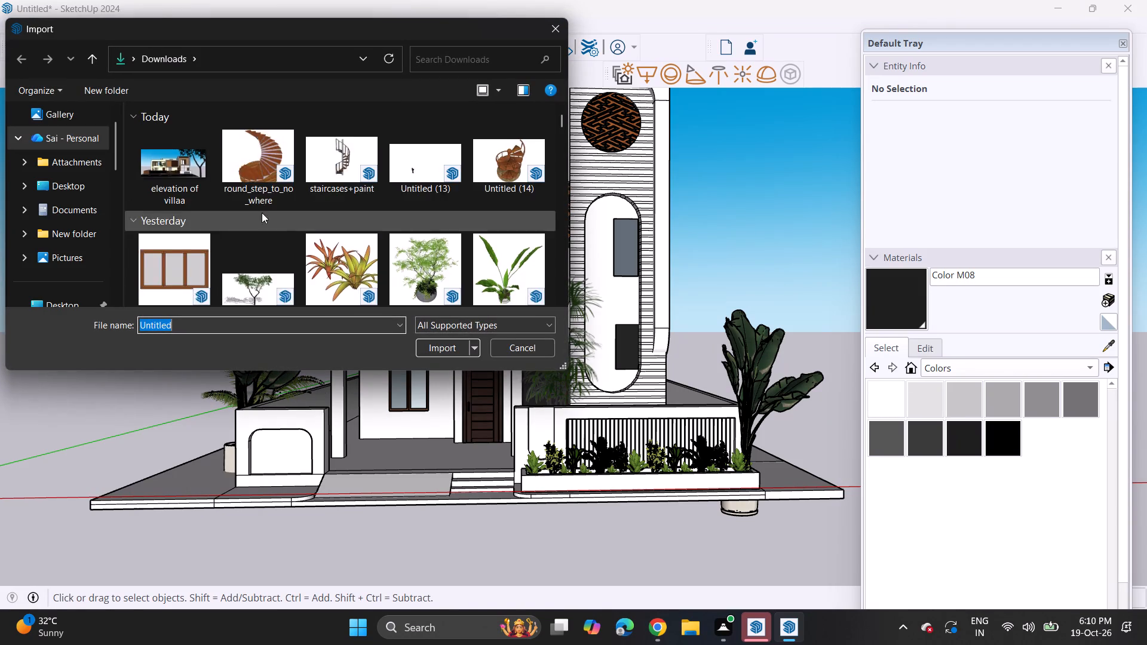
pyautogui.scroll(-20, 281, 209)
pyautogui.scroll(-3, 281, 209)
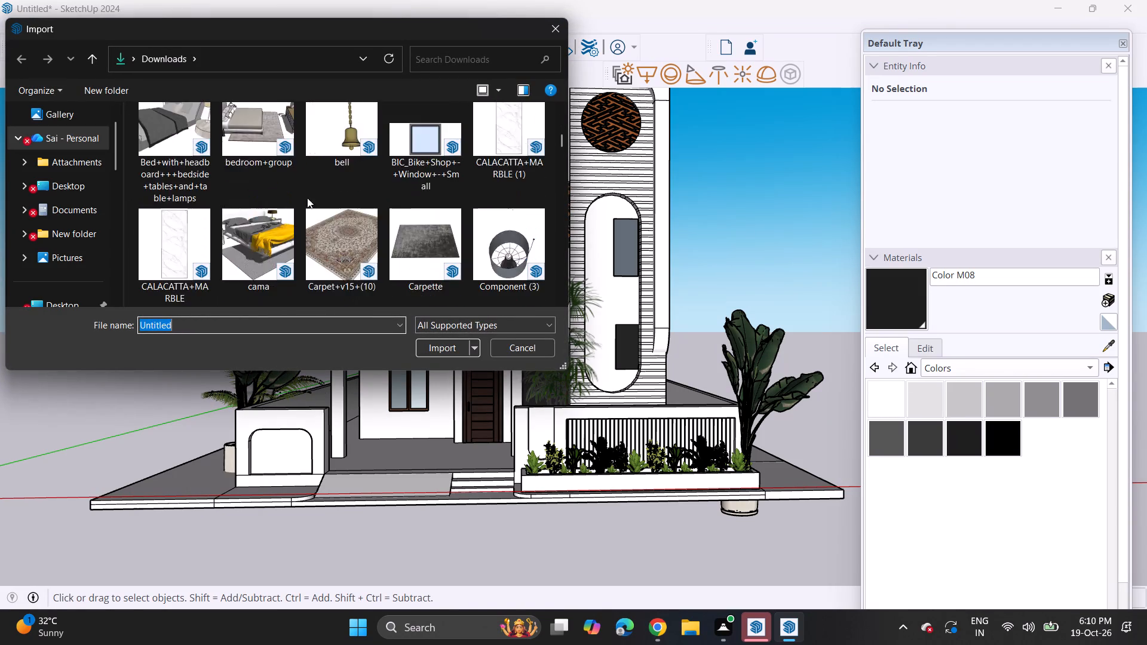
pyautogui.scroll(-13, 307, 198)
pyautogui.scroll(-9, 319, 229)
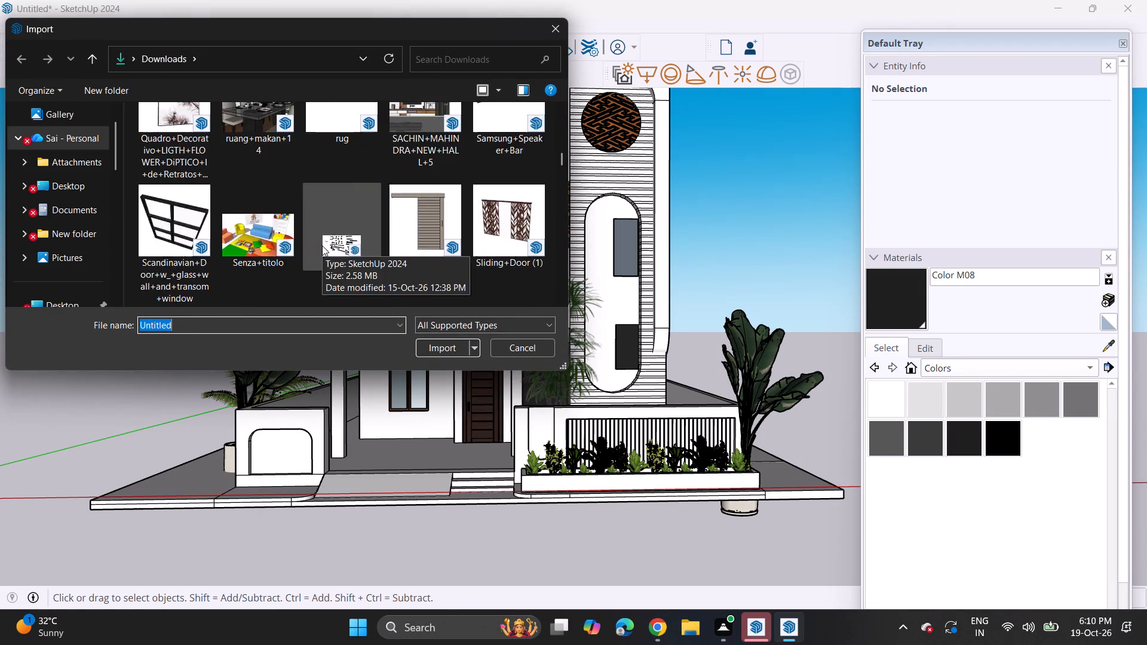
pyautogui.scroll(-17, 322, 245)
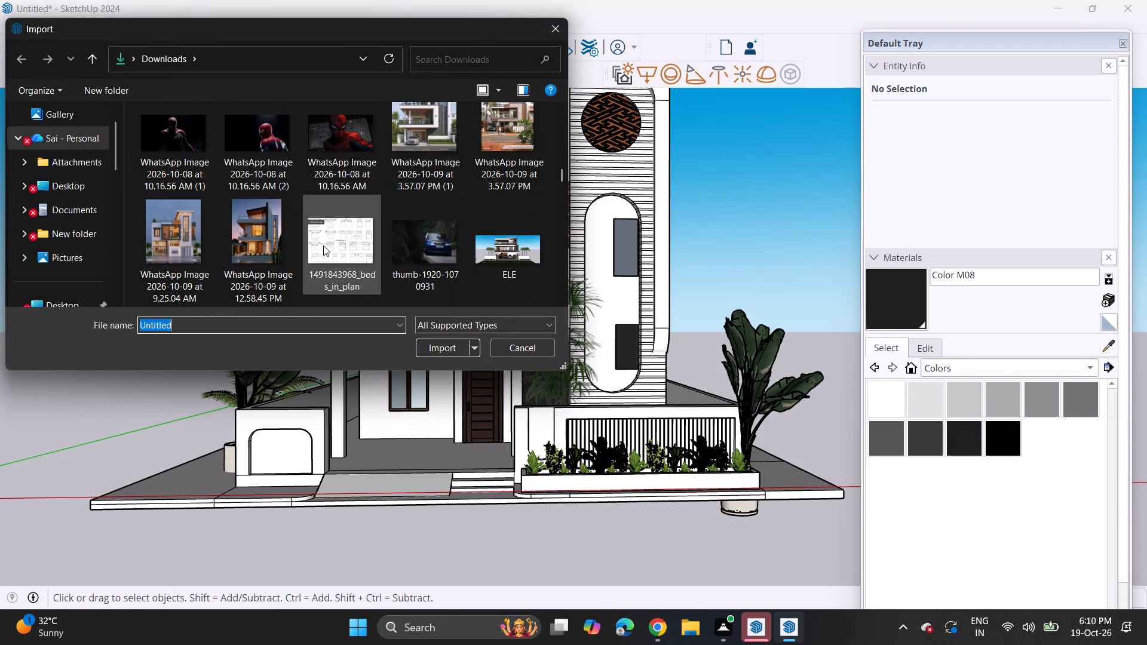
pyautogui.scroll(-8, 323, 245)
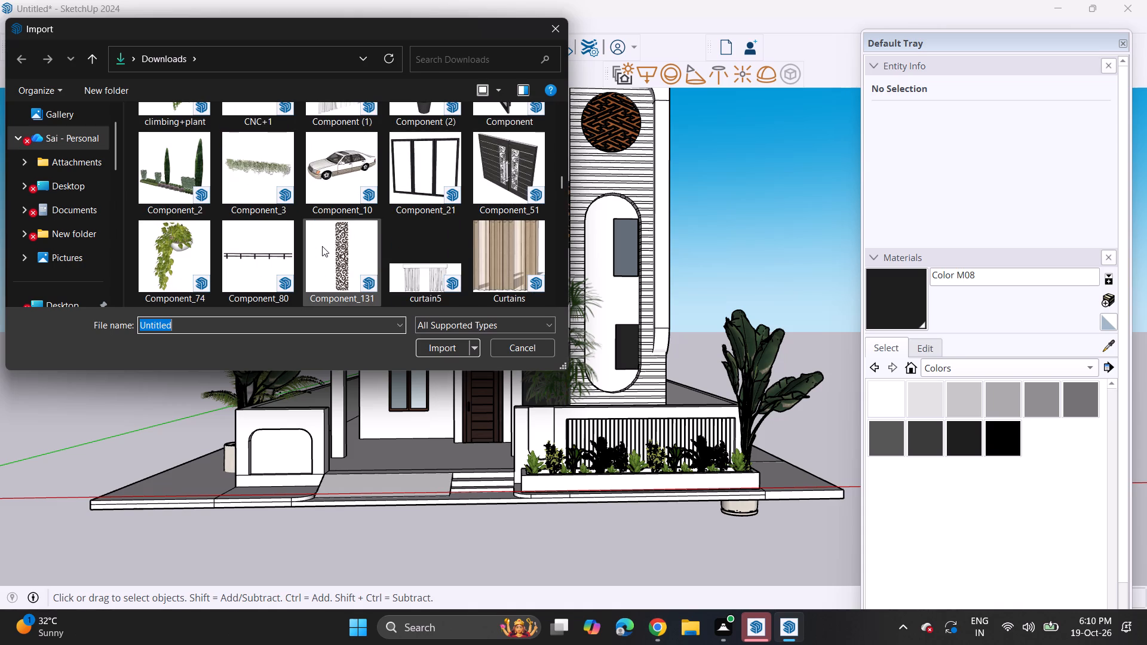
pyautogui.scroll(-7, 322, 246)
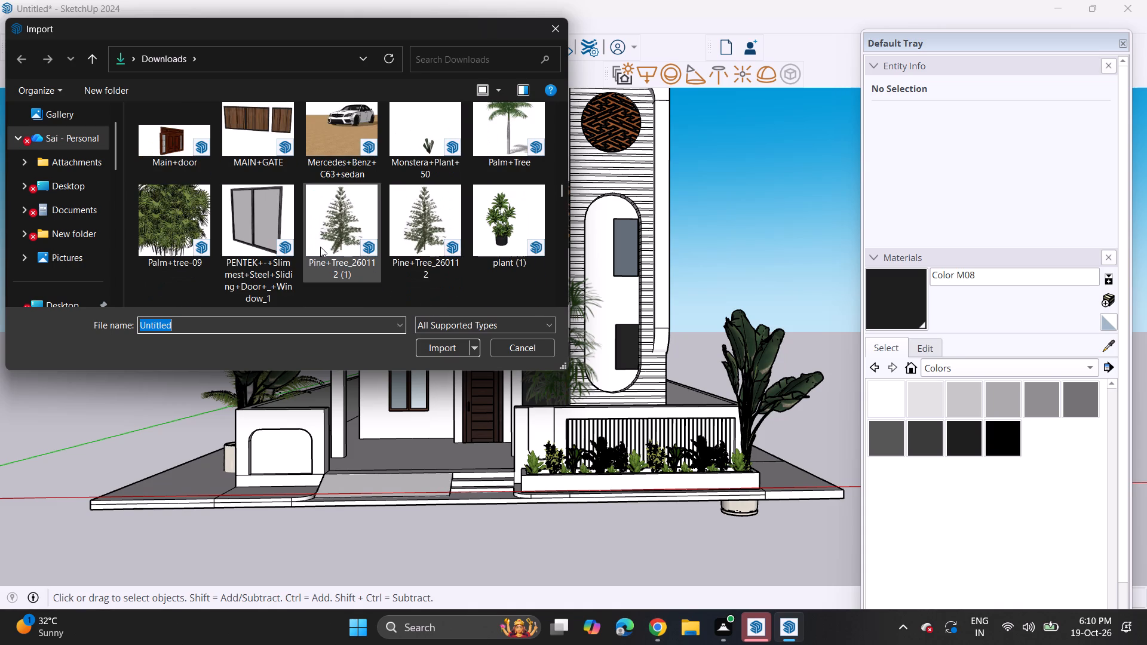
pyautogui.click(505, 128)
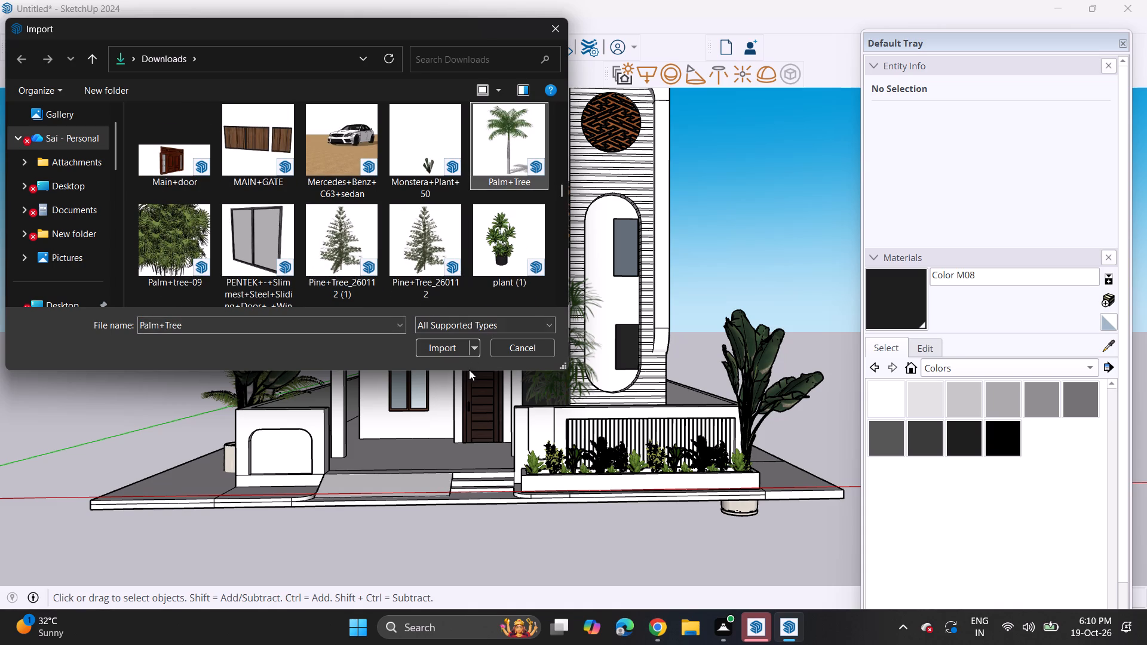
pyautogui.click(461, 347)
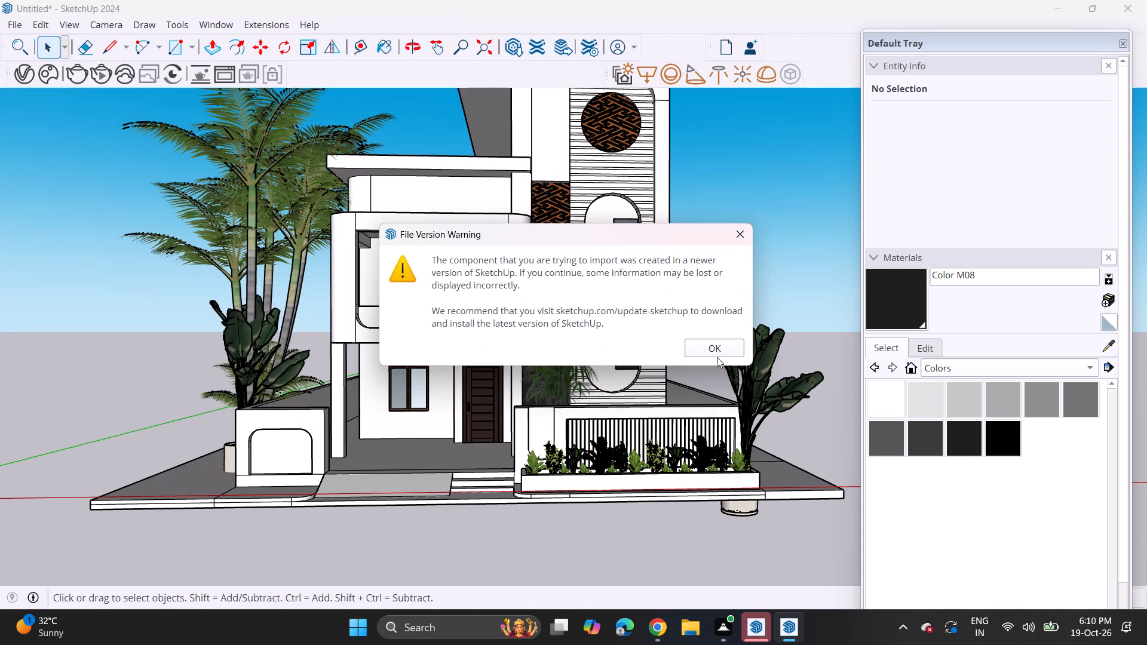
pyautogui.click(717, 352)
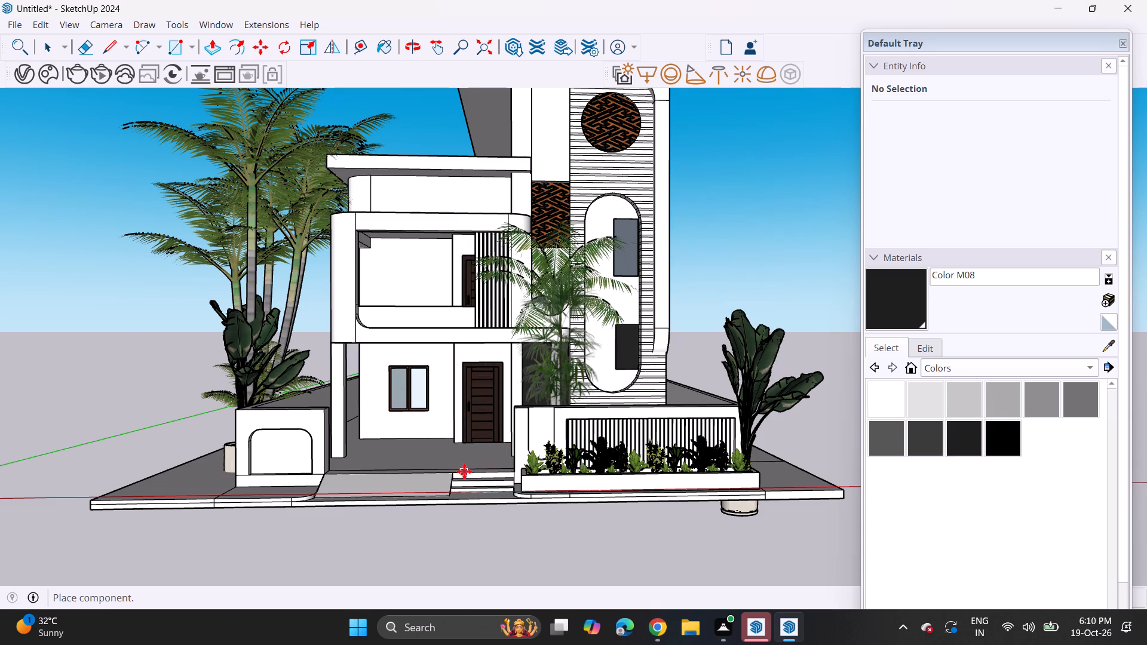
pyautogui.click(464, 477)
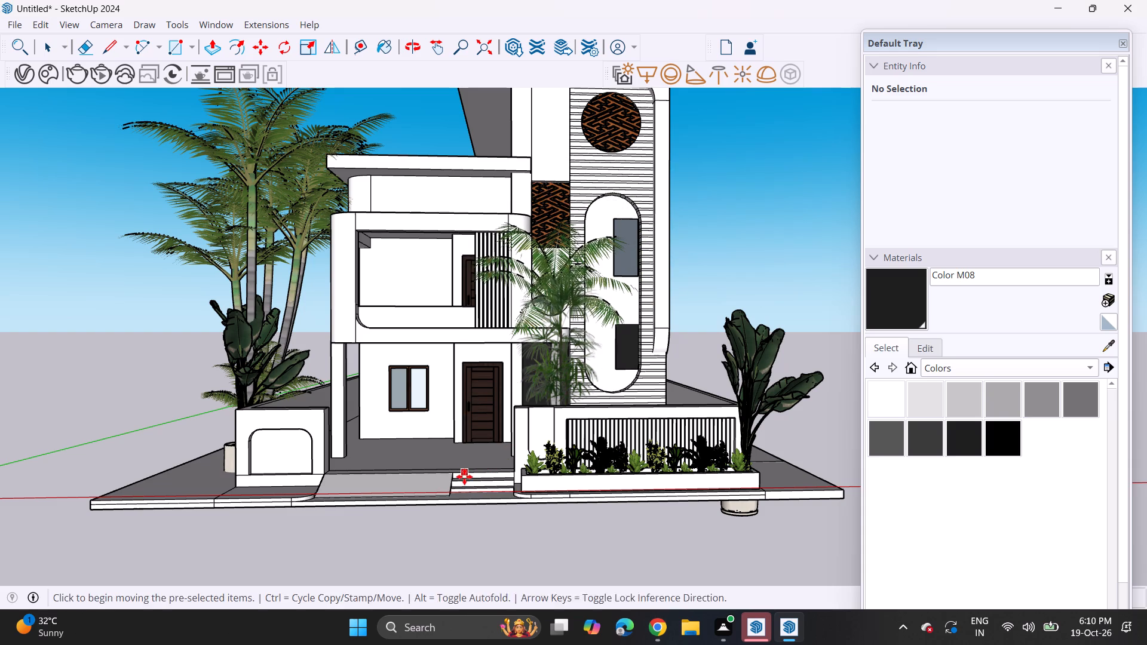
pyautogui.press('space')
# Move the slender potted plant from behind the slatted front wall to the base strip outside the side wall, behind the corner potted plant.
pyautogui.click(542, 388)
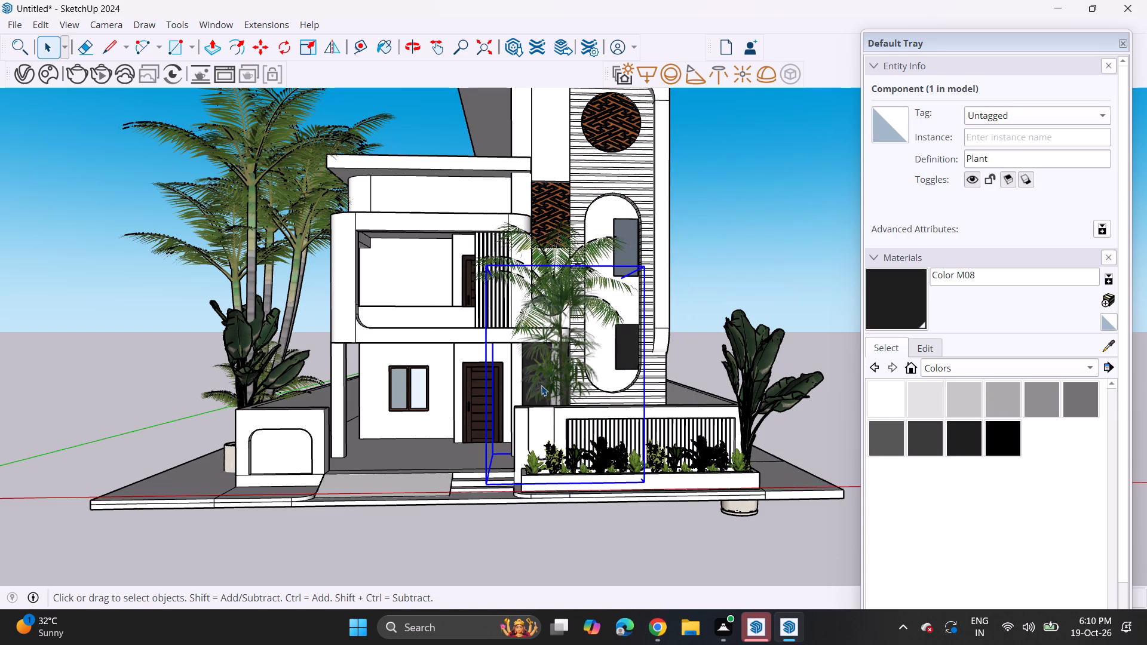
pyautogui.press('m')
pyautogui.click(542, 380)
pyautogui.moveTo(696, 362); pyautogui.dragTo(660, 401, button='middle')
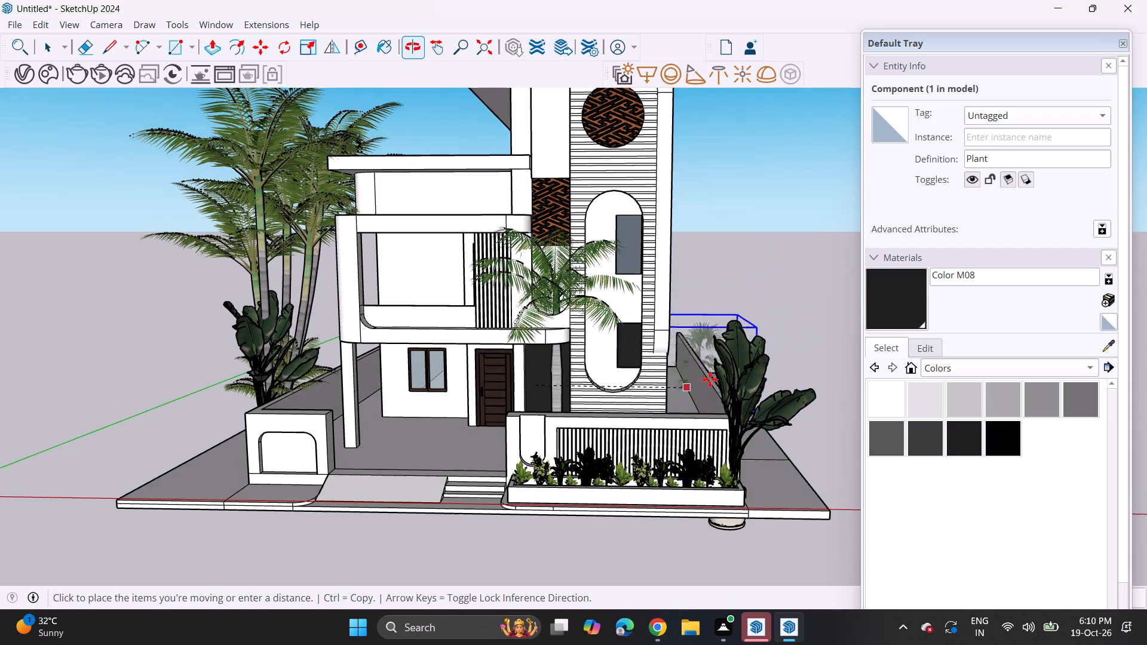
pyautogui.moveTo(723, 383); pyautogui.dragTo(541, 487, button='middle')
pyautogui.click(709, 437)
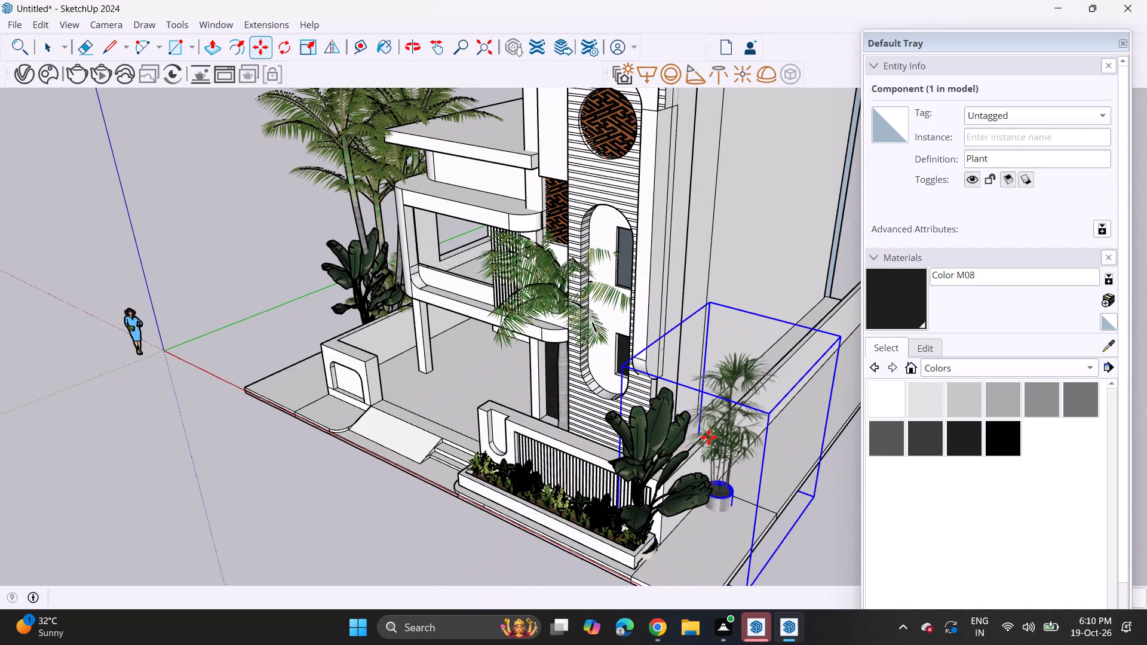
pyautogui.moveTo(684, 440); pyautogui.dragTo(870, 330, button='middle')
pyautogui.press('space')
# Move the imported Palm+Tree so it stands behind the entrance end of the slatted front wall, and deselect it.
pyautogui.moveTo(605, 356); pyautogui.dragTo(767, 466, button='middle')
pyautogui.scroll(1, 767, 466)
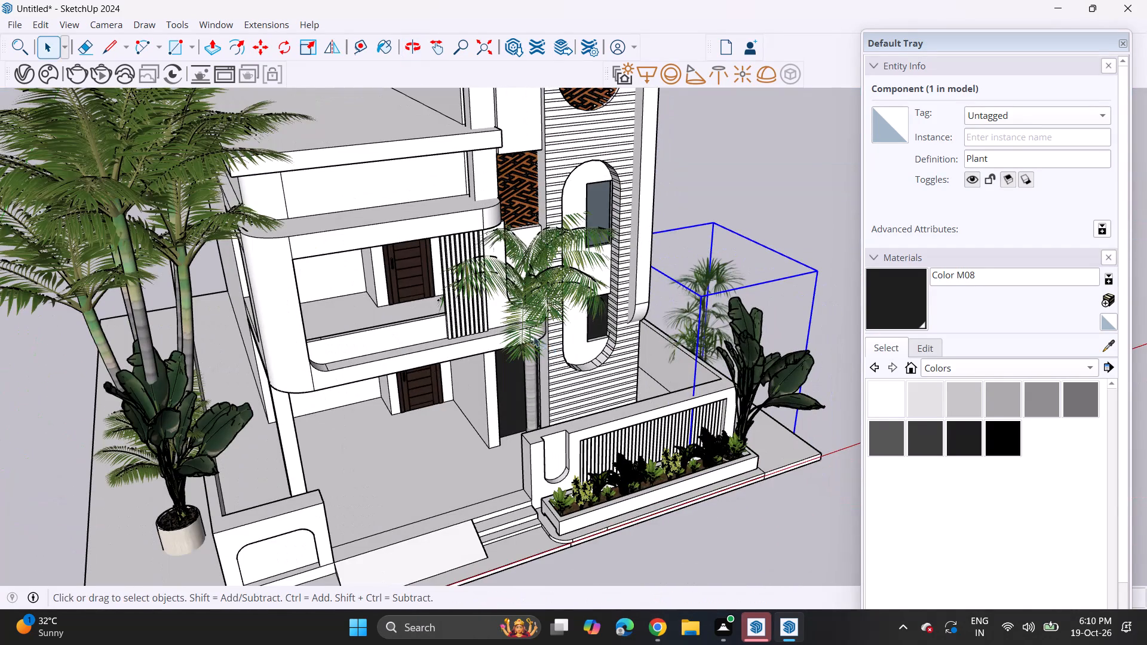
pyautogui.click(527, 303)
pyautogui.press('m')
pyautogui.click(533, 293)
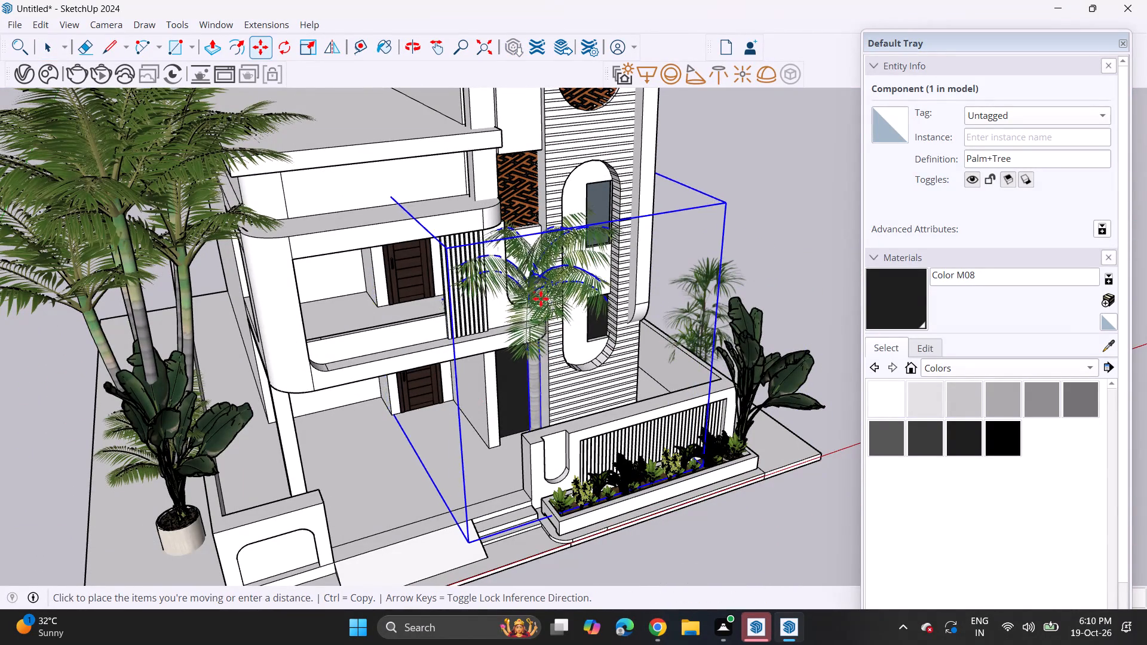
pyautogui.click(546, 332)
pyautogui.press('space')
pyautogui.click(771, 197)
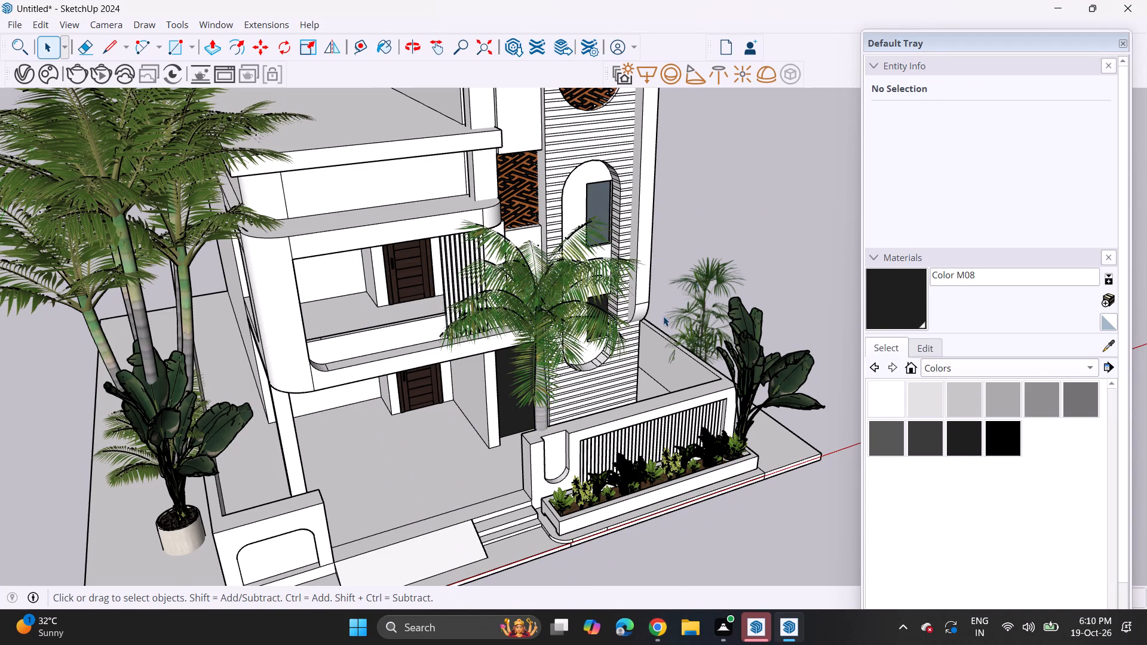
pyautogui.click(694, 222)
# Scale the Palm+Tree down uniformly in two passes until its crown sits around the upper balcony's floor level.
pyautogui.moveTo(691, 291); pyautogui.dragTo(576, 176, button='middle')
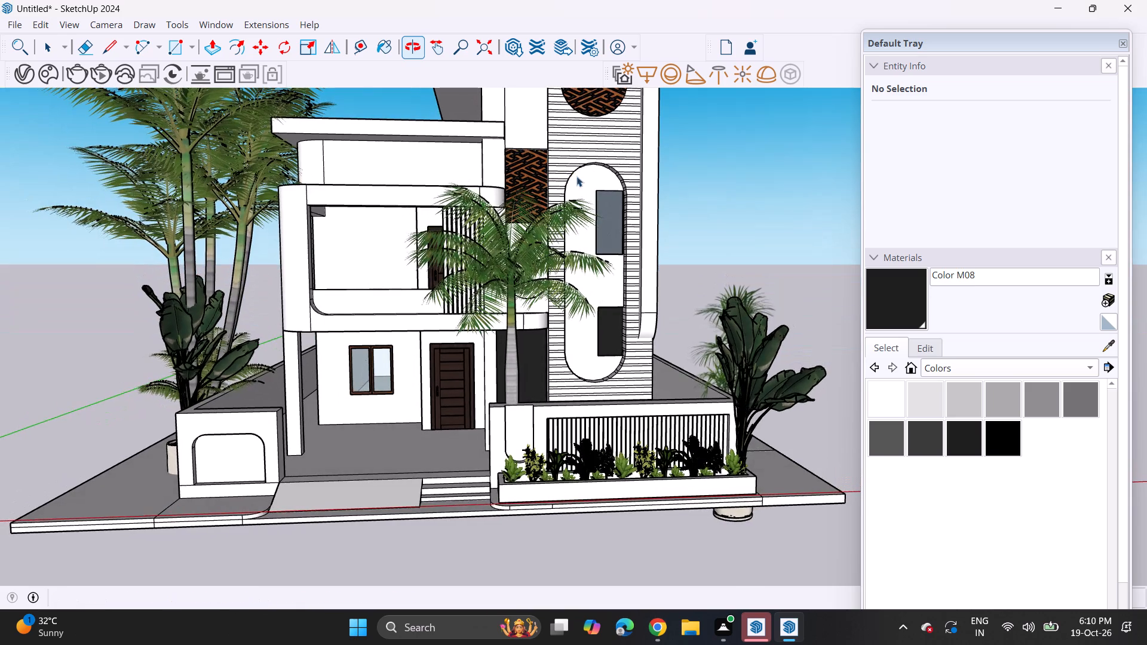
pyautogui.click(492, 287)
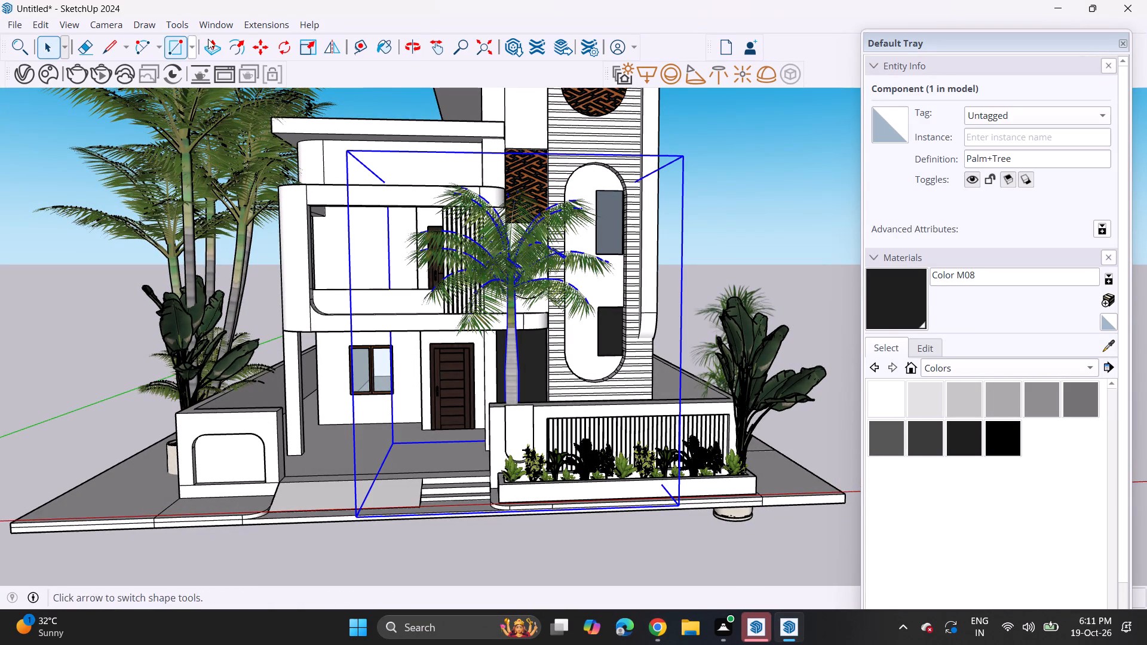
pyautogui.click(308, 54)
pyautogui.click(340, 145)
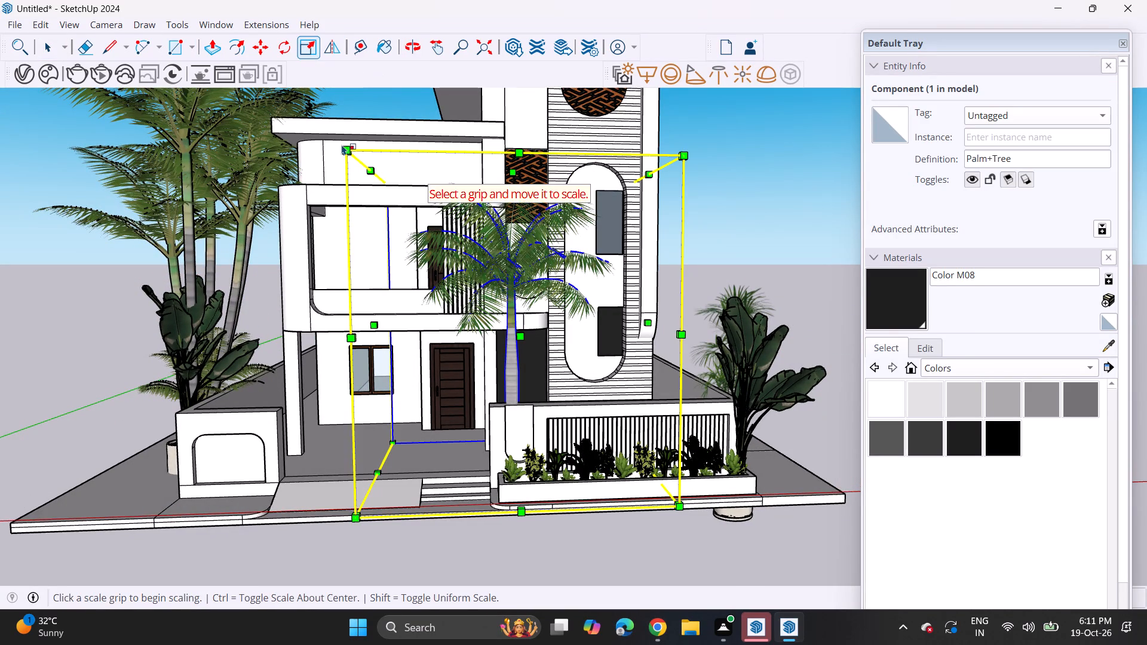
pyautogui.click(346, 146)
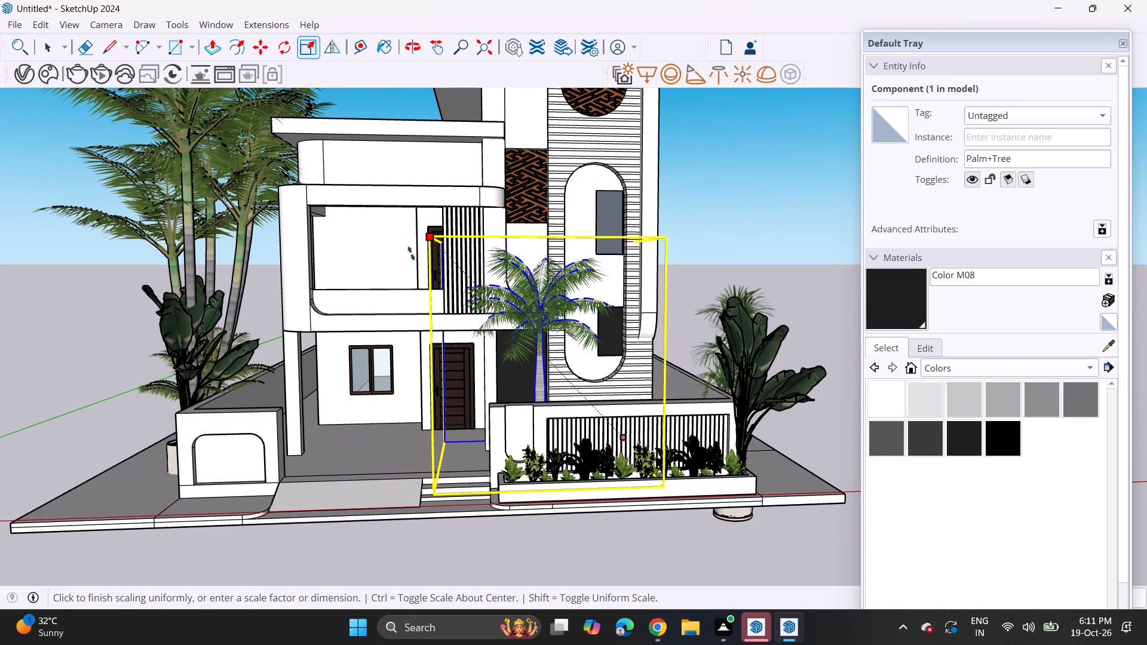
pyautogui.click(411, 253)
pyautogui.click(668, 237)
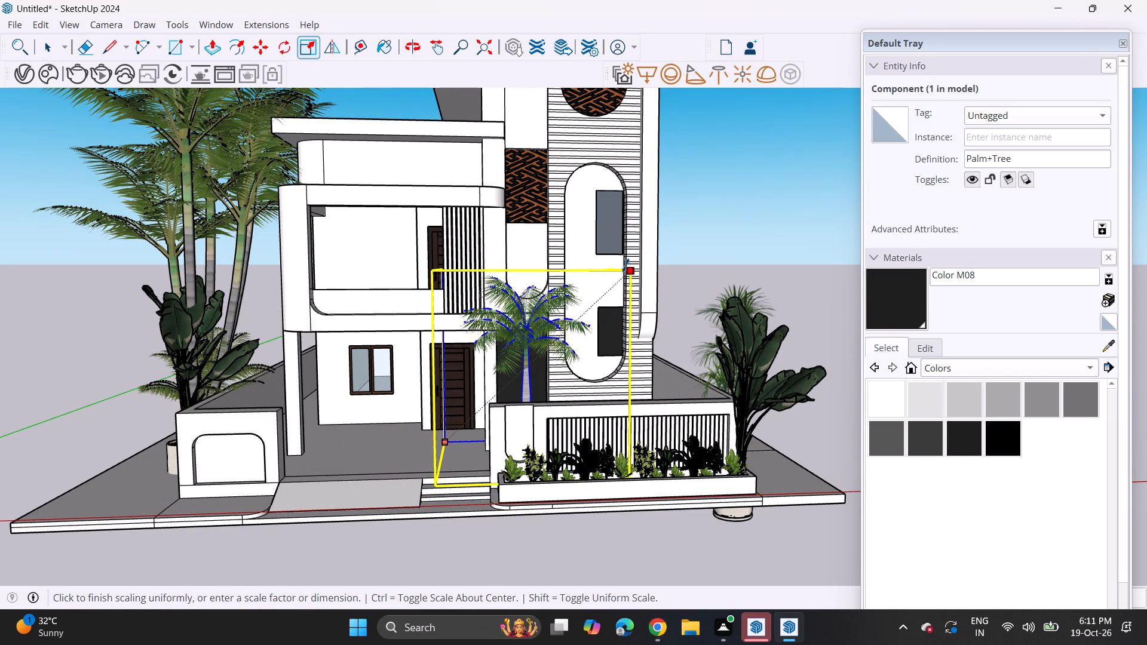
pyautogui.click(625, 265)
pyautogui.press('space')
pyautogui.click(703, 247)
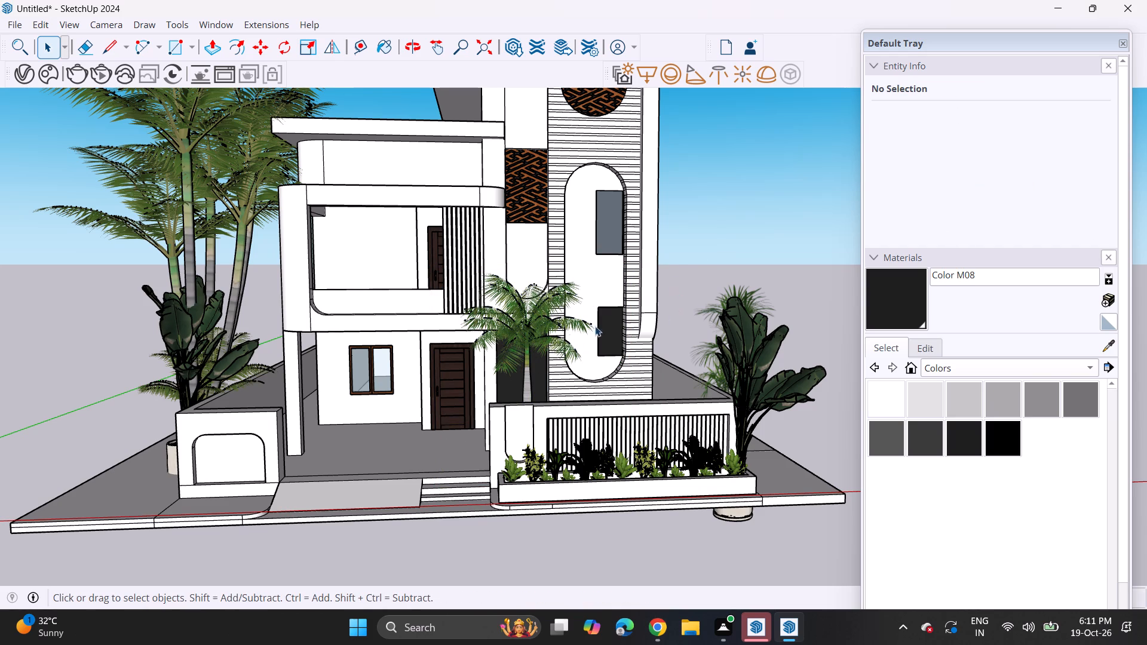
# Scale the Palm+Tree down uniformly once more so its crown stands just above the front wall.
pyautogui.moveTo(565, 346); pyautogui.dragTo(534, 335, button='middle')
pyautogui.click(525, 315)
pyautogui.click(314, 47)
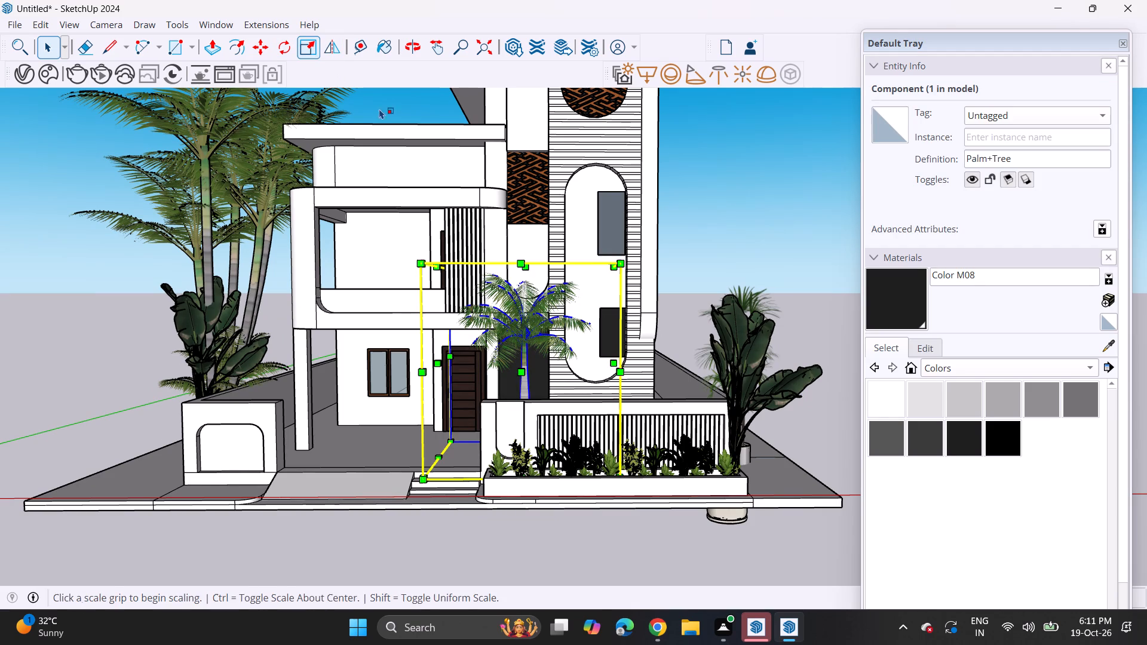
pyautogui.click(422, 266)
pyautogui.click(452, 300)
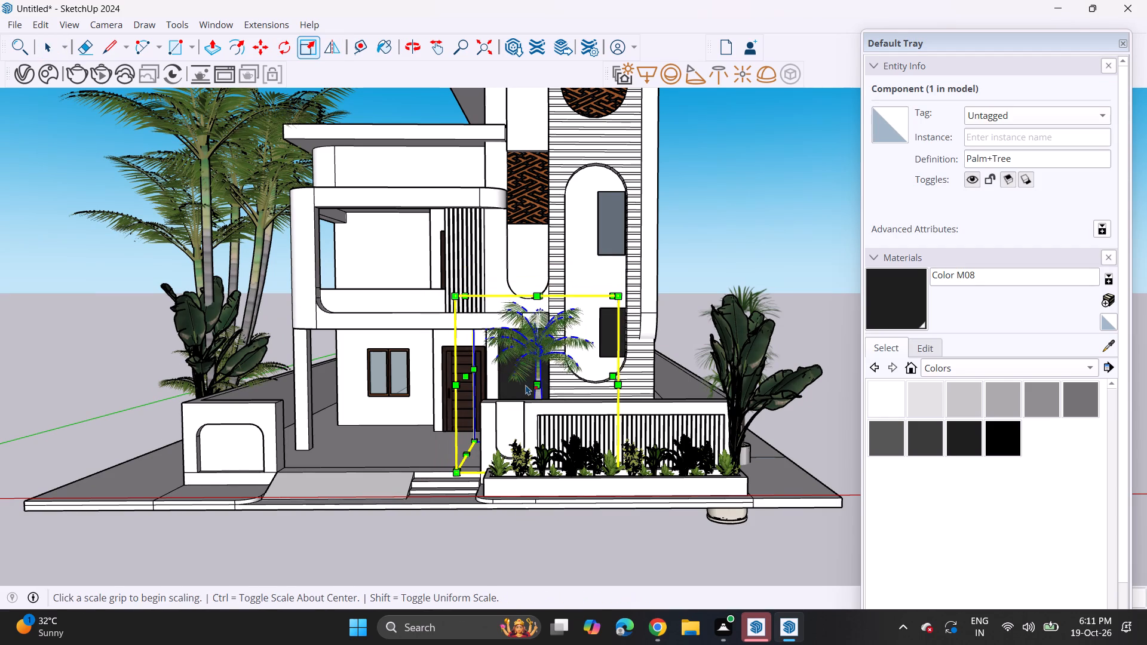
# Copy the reduced Palm+Tree a short distance along the slatted front wall, away from the entrance, and deselect it.
pyautogui.click(534, 372)
pyautogui.press('m')
pyautogui.click(541, 361)
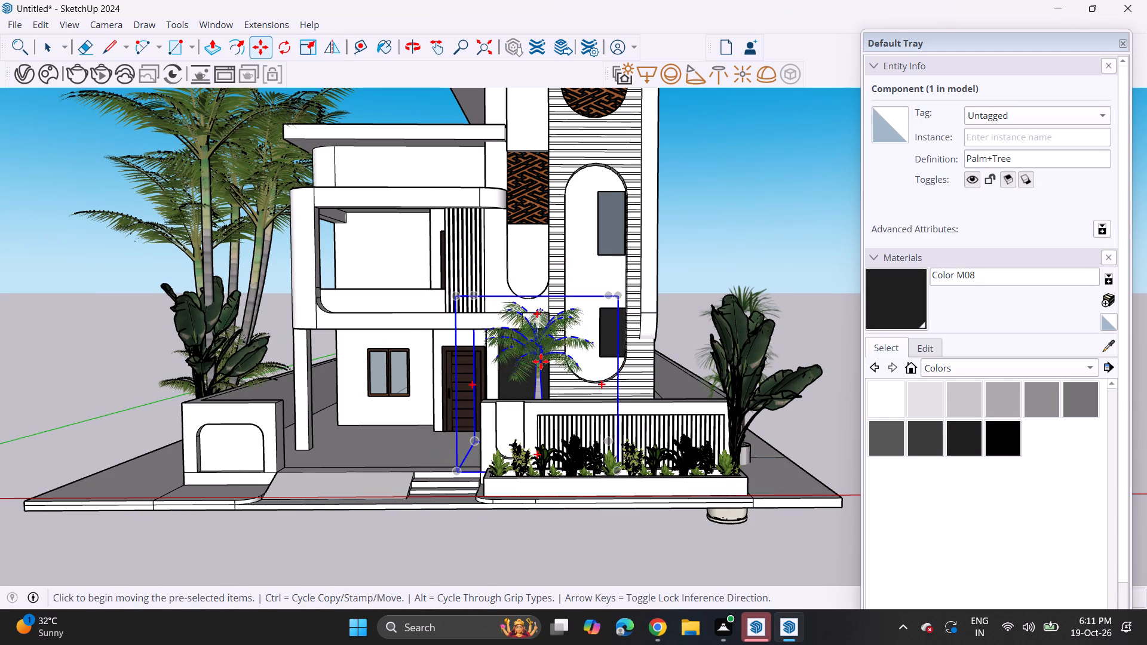
pyautogui.click(591, 367)
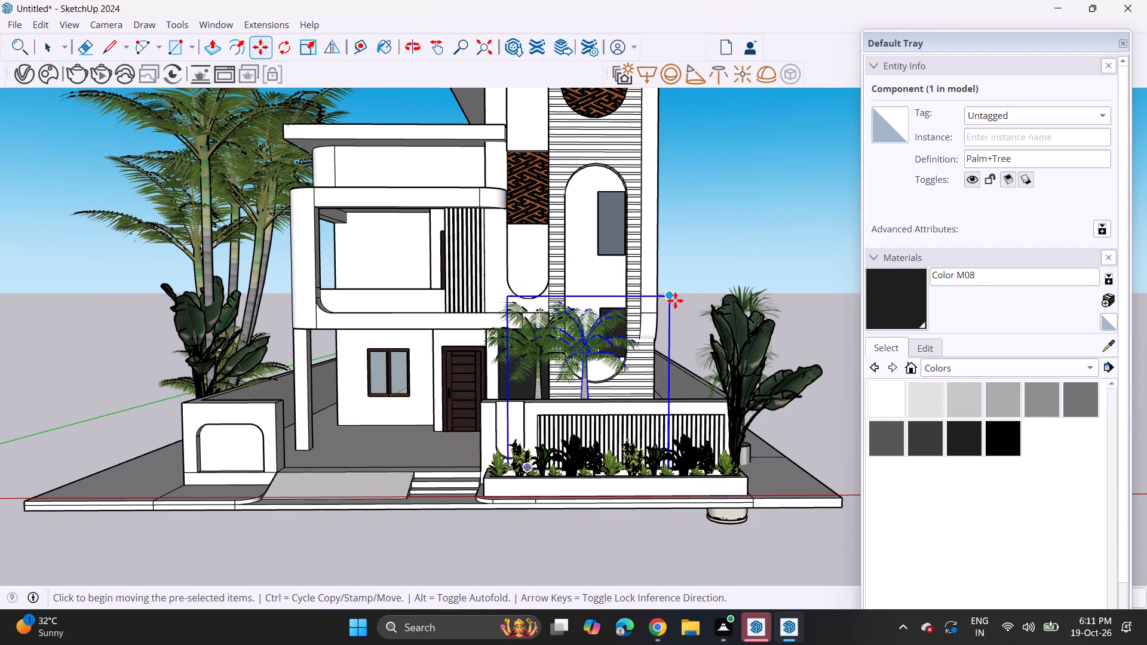
pyautogui.press('space')
pyautogui.click(700, 280)
pyautogui.moveTo(688, 339); pyautogui.dragTo(655, 364, button='middle')
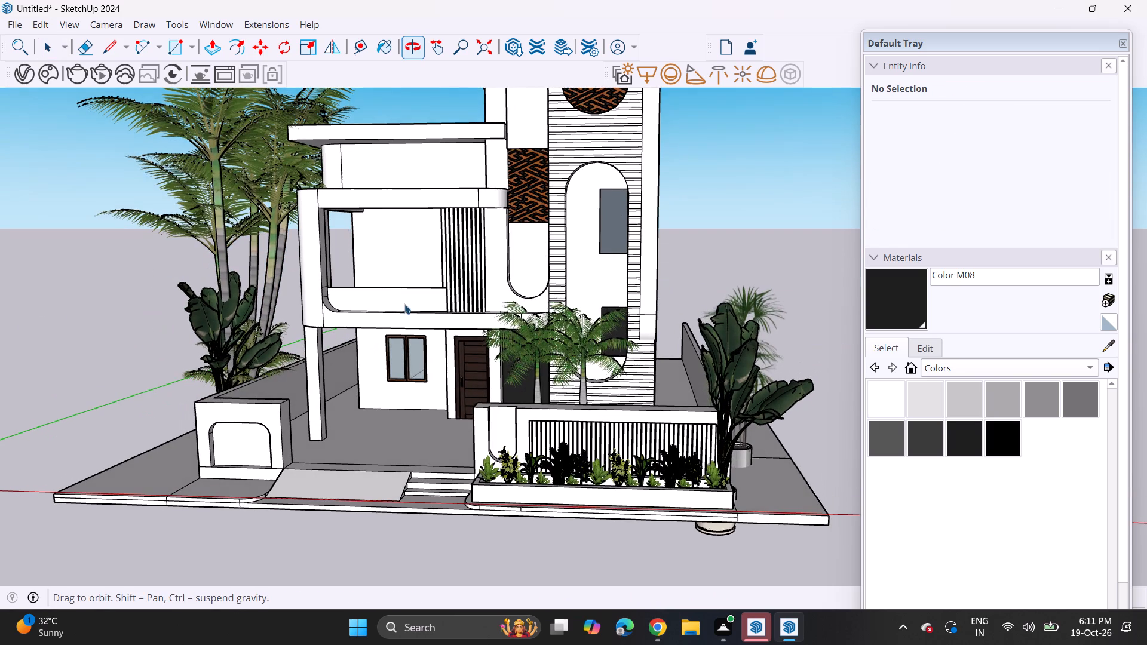
# Import the VEGETAÇÃO+TROPICAL+EM+VASOS model and place it at the front corner of the base, outside the side boundary wall.
pyautogui.click(9, 19)
pyautogui.click(54, 234)
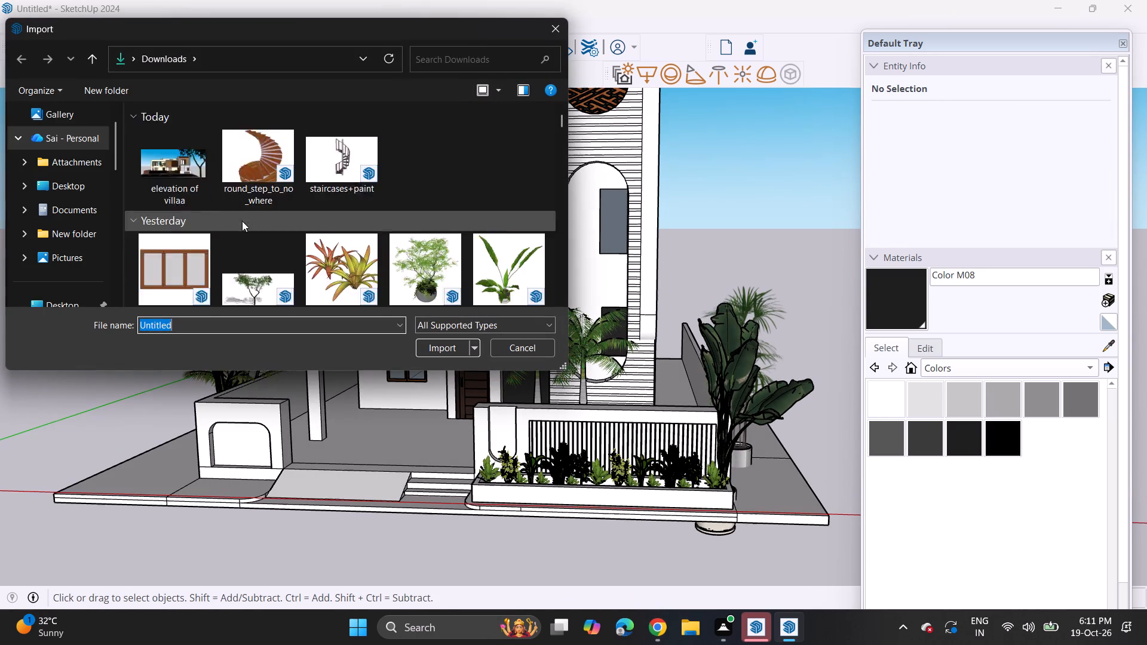
pyautogui.scroll(-8, 242, 221)
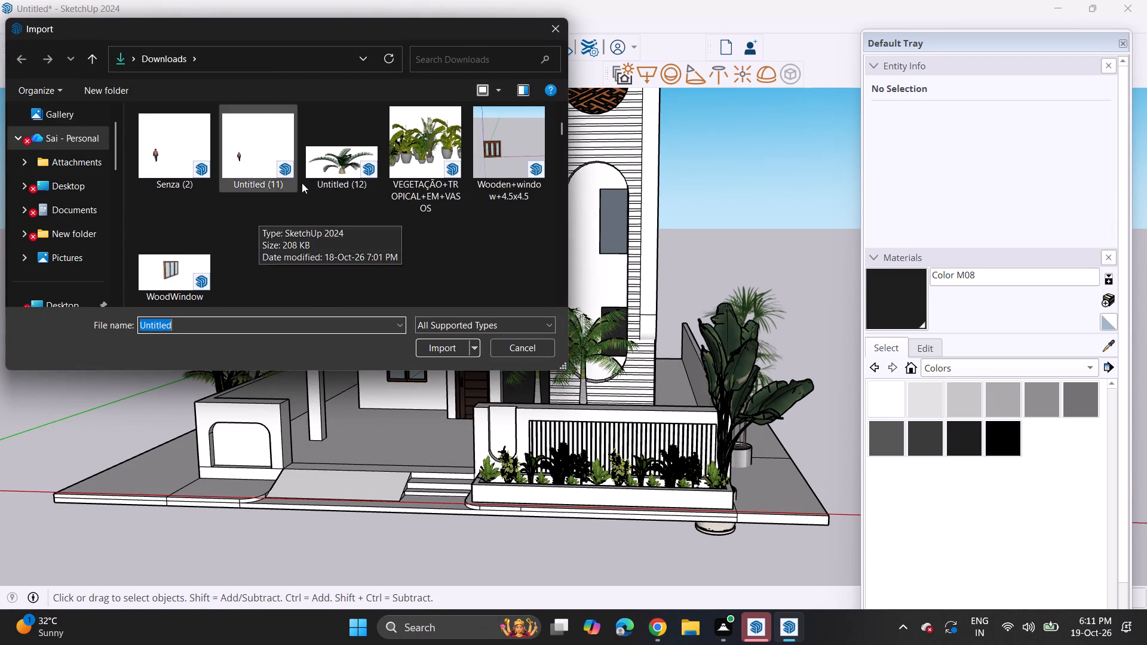
pyautogui.scroll(-3, 399, 150)
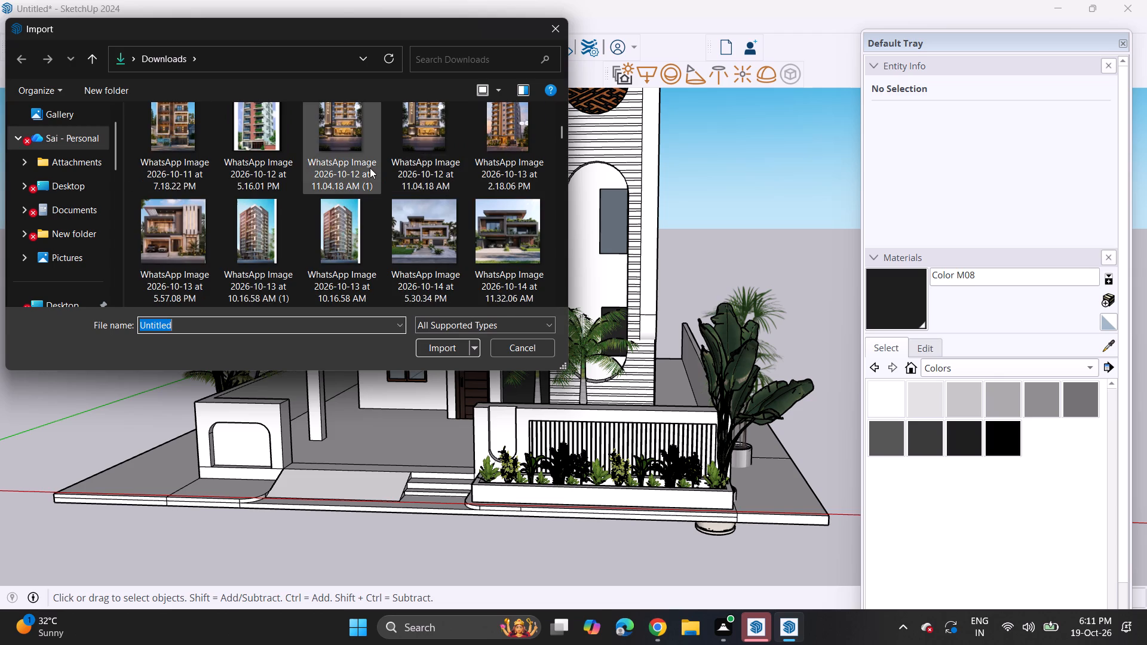
pyautogui.scroll(4, 370, 168)
pyautogui.click(420, 146)
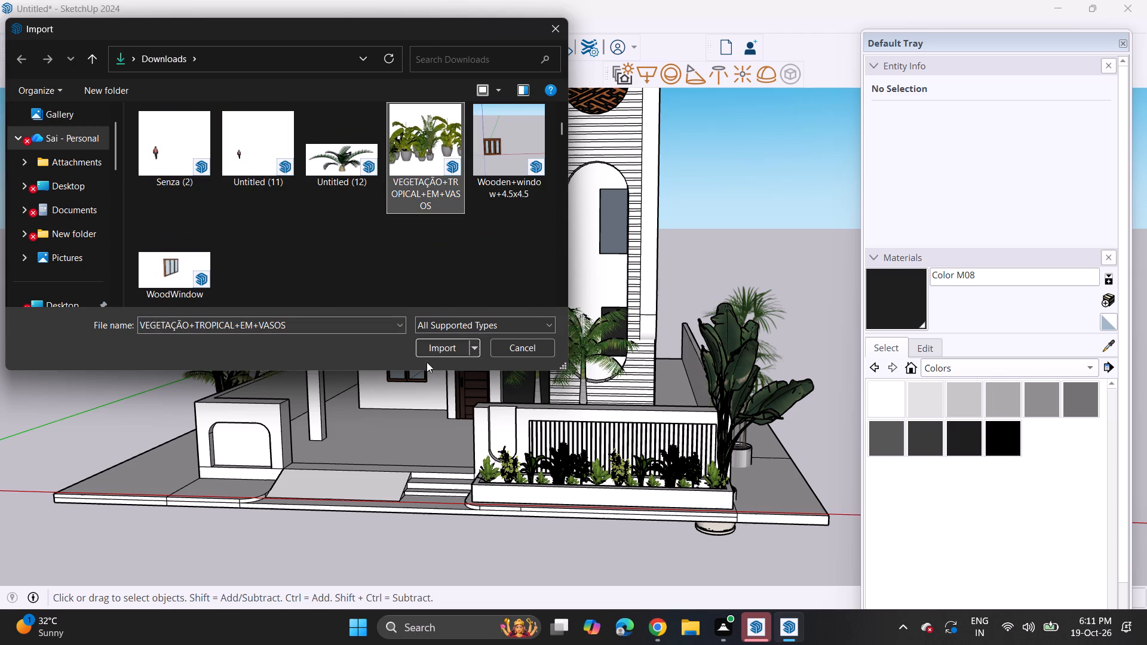
pyautogui.click(435, 345)
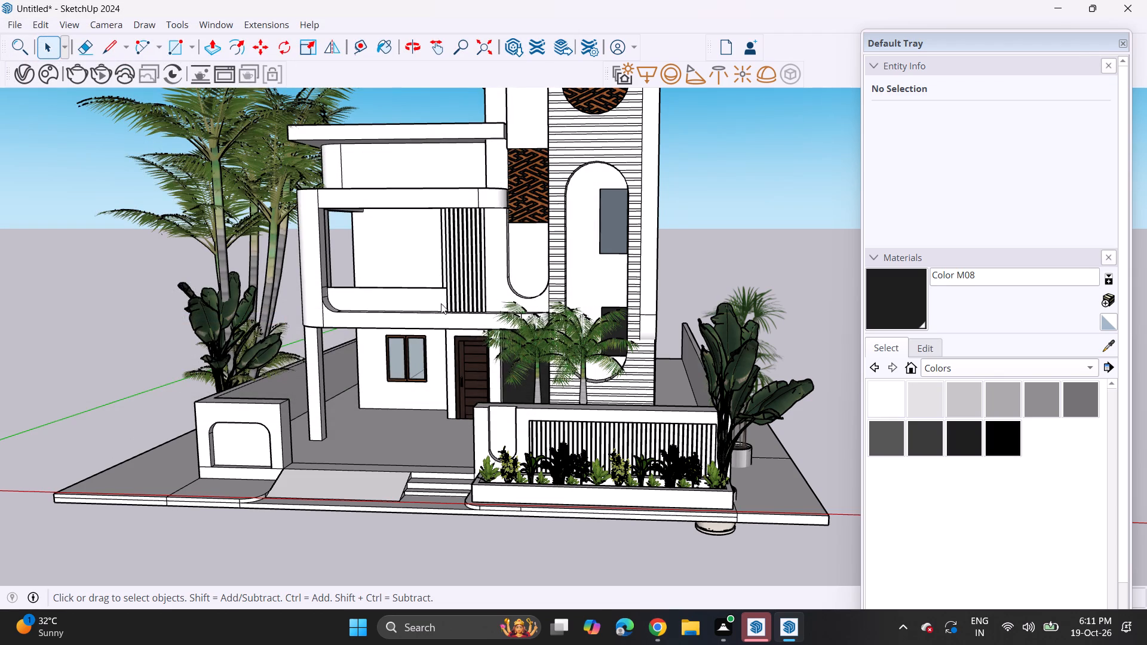
pyautogui.click(694, 354)
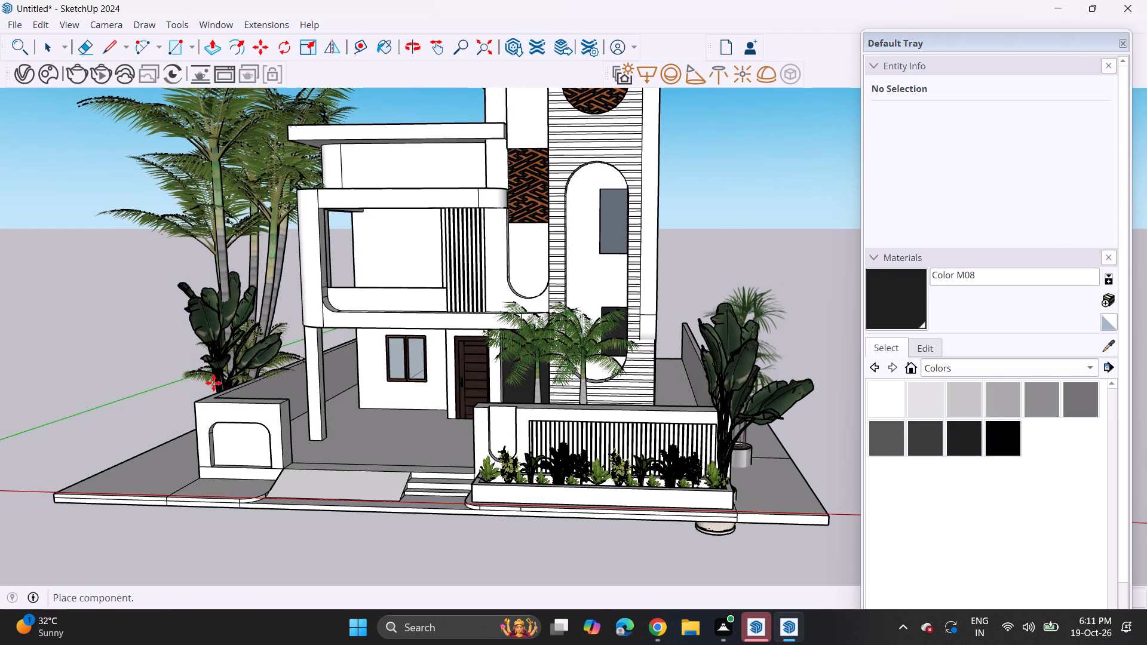
pyautogui.moveTo(145, 392); pyautogui.dragTo(434, 365, button='middle')
pyautogui.scroll(-6, 321, 393)
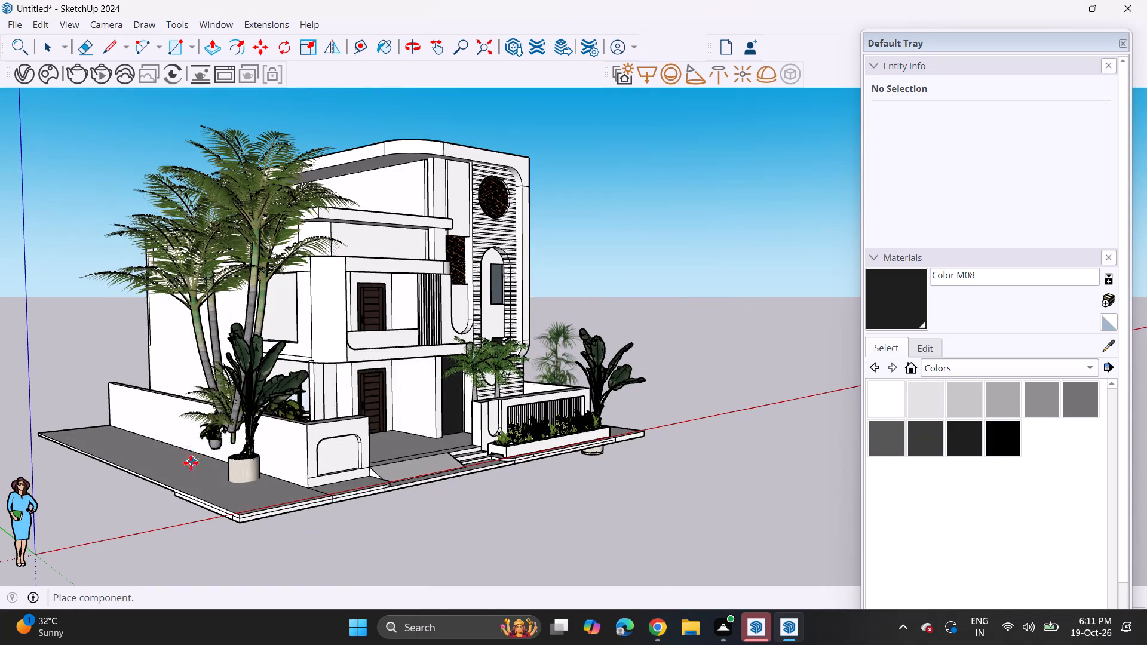
pyautogui.click(156, 509)
# Rotate the imported potted-plant group about a quarter turn on the ground plane so its row runs along the side boundary wall.
pyautogui.moveTo(234, 450); pyautogui.dragTo(241, 522, button='middle')
pyautogui.click(288, 47)
pyautogui.scroll(-4, 335, 268)
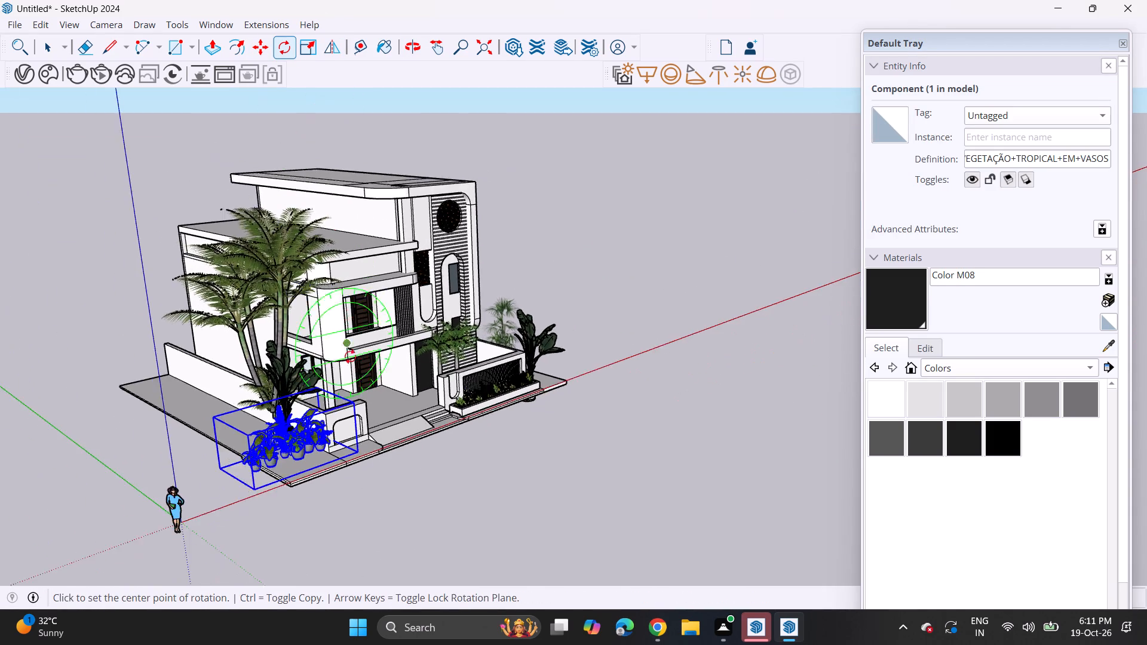
pyautogui.keyDown('shift'); pyautogui.moveTo(353, 363); pyautogui.dragTo(398, 318, button='middle'); pyautogui.keyUp('shift')
pyautogui.keyDown('shift'); pyautogui.scroll(1, 378, 325); pyautogui.keyUp('shift')
pyautogui.moveTo(402, 386); pyautogui.dragTo(419, 474, button='middle')
pyautogui.moveTo(519, 456); pyautogui.dragTo(639, 484, button='middle')
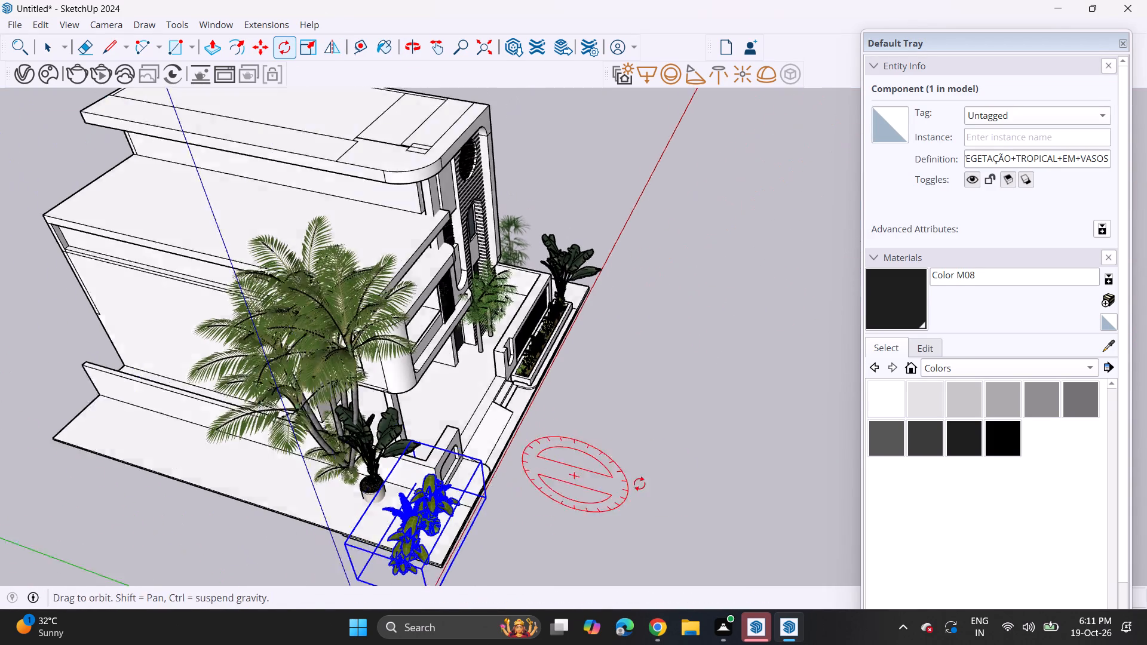
pyautogui.moveTo(639, 484); pyautogui.dragTo(634, 491, button='middle')
pyautogui.press('space')
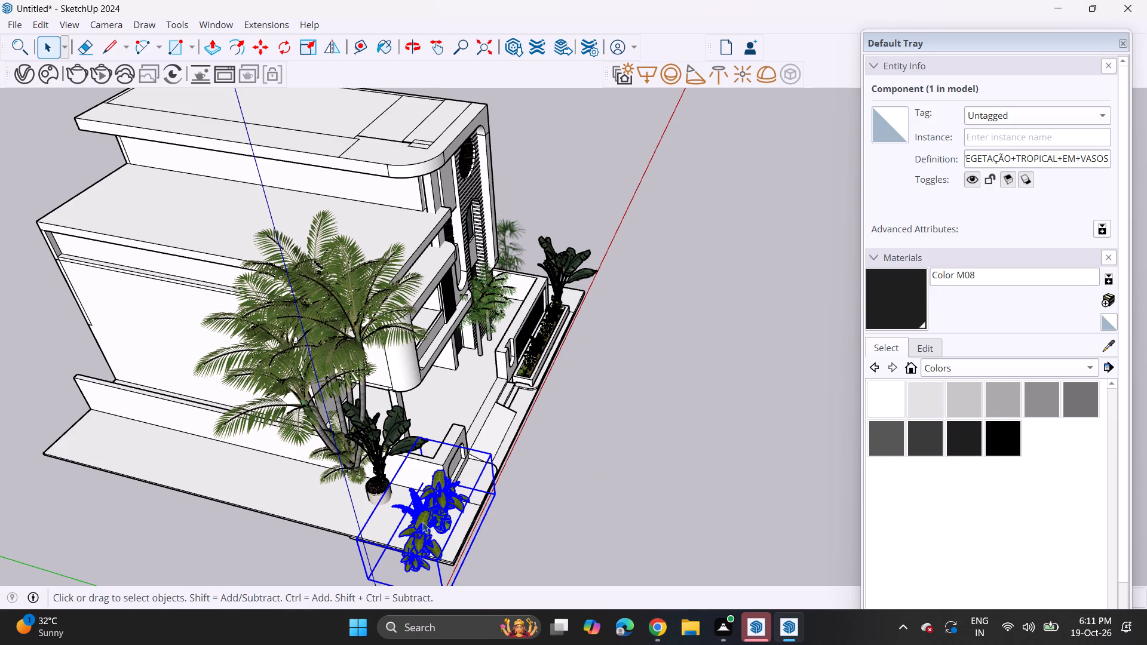
pyautogui.click(430, 532)
pyautogui.click(285, 40)
pyautogui.click(621, 481)
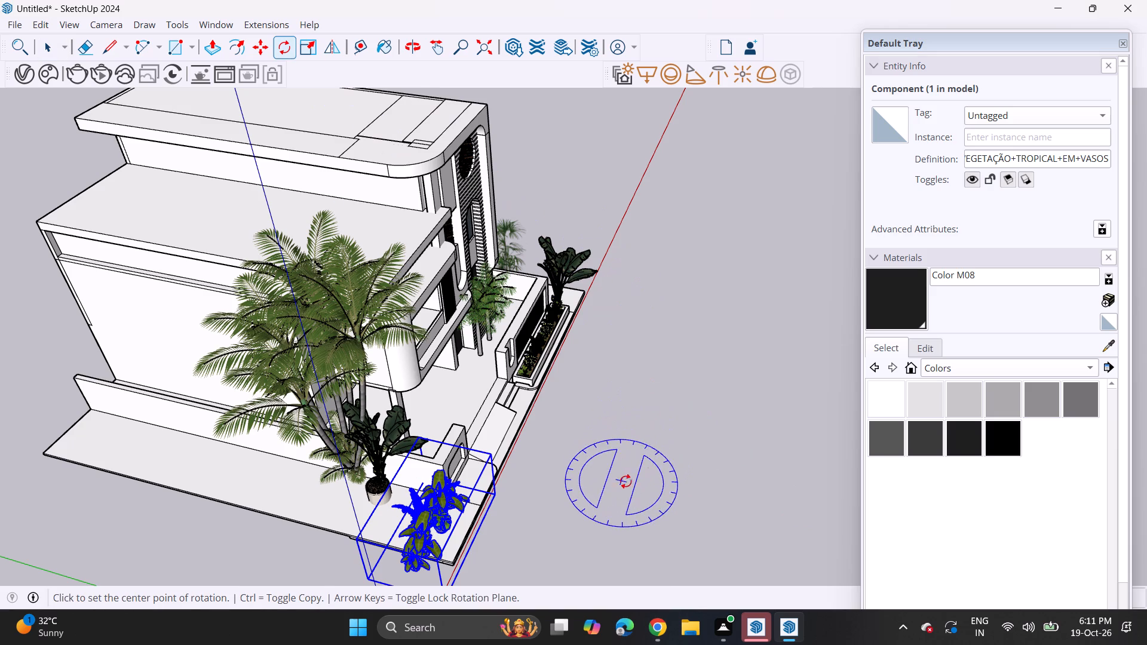
pyautogui.click(722, 510)
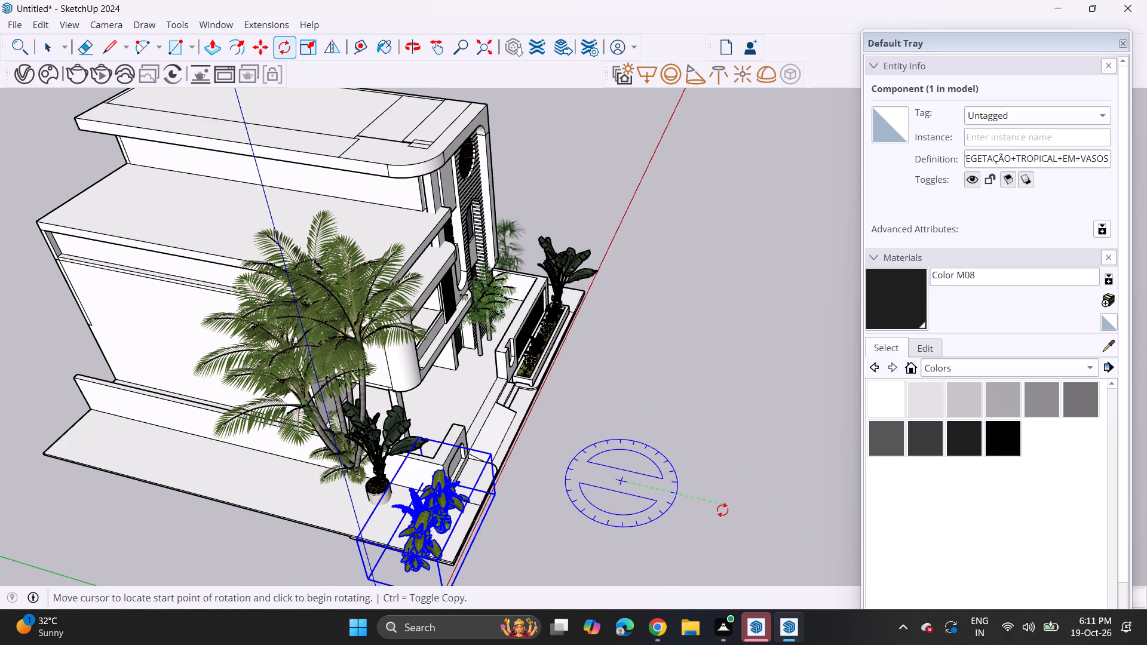
pyautogui.click(601, 555)
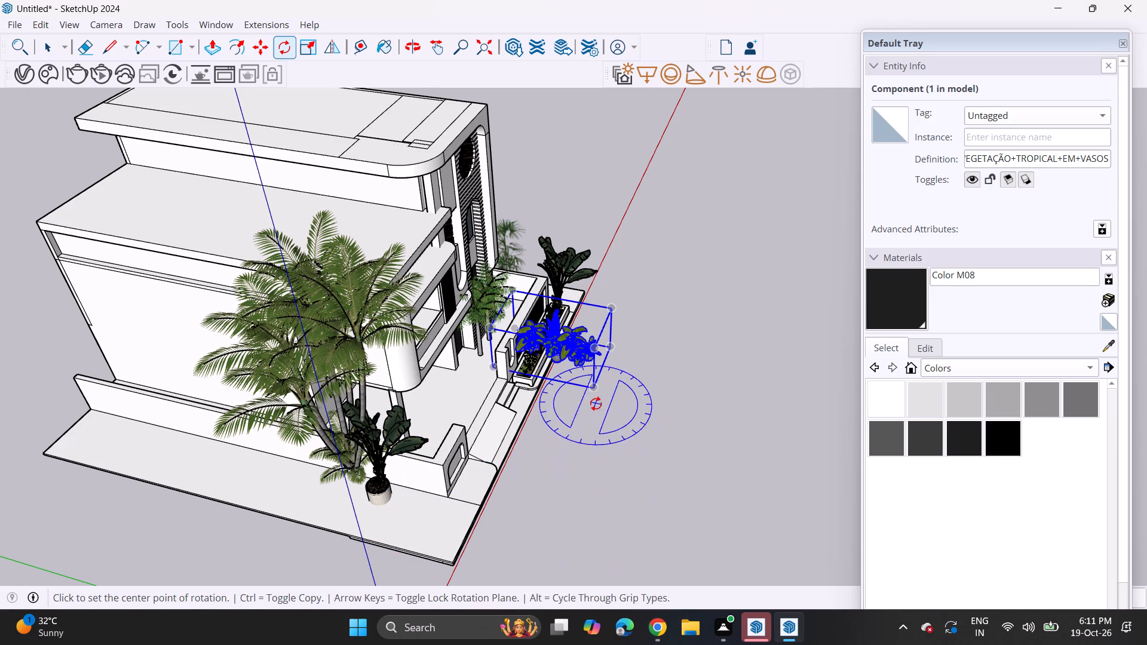
# Move the rotated potted-plant group back onto the base's front corner beside the side boundary wall.
pyautogui.press('m')
pyautogui.click(589, 392)
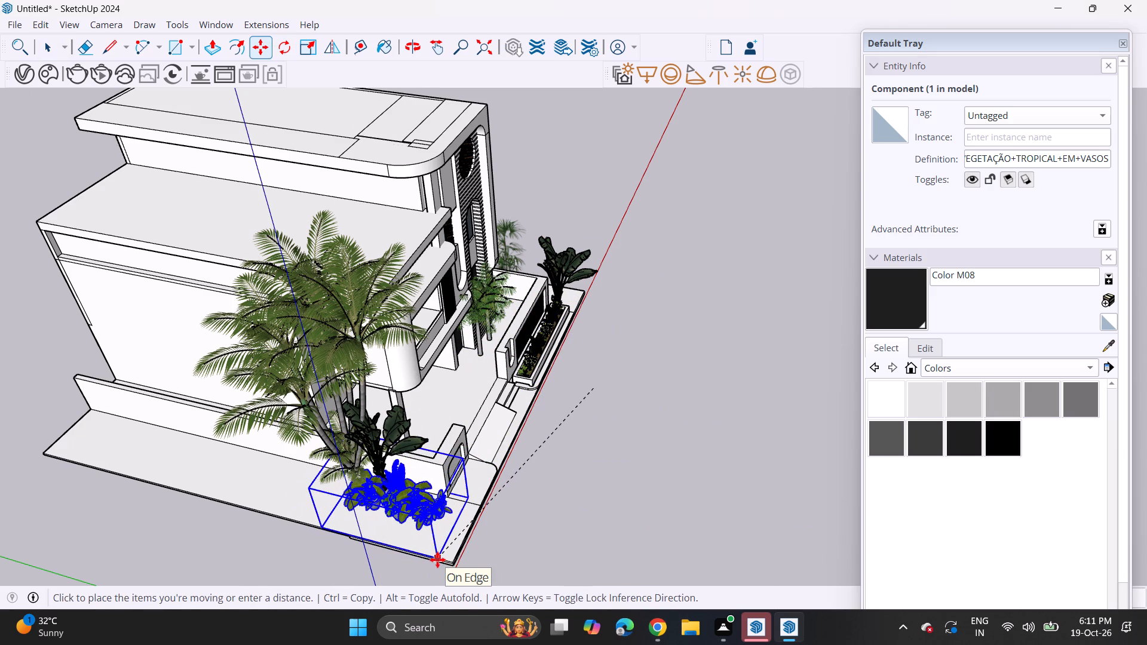
pyautogui.click(437, 560)
# Scale the potted-plant group up uniformly from a top corner.
pyautogui.moveTo(499, 501); pyautogui.dragTo(196, 278, button='middle')
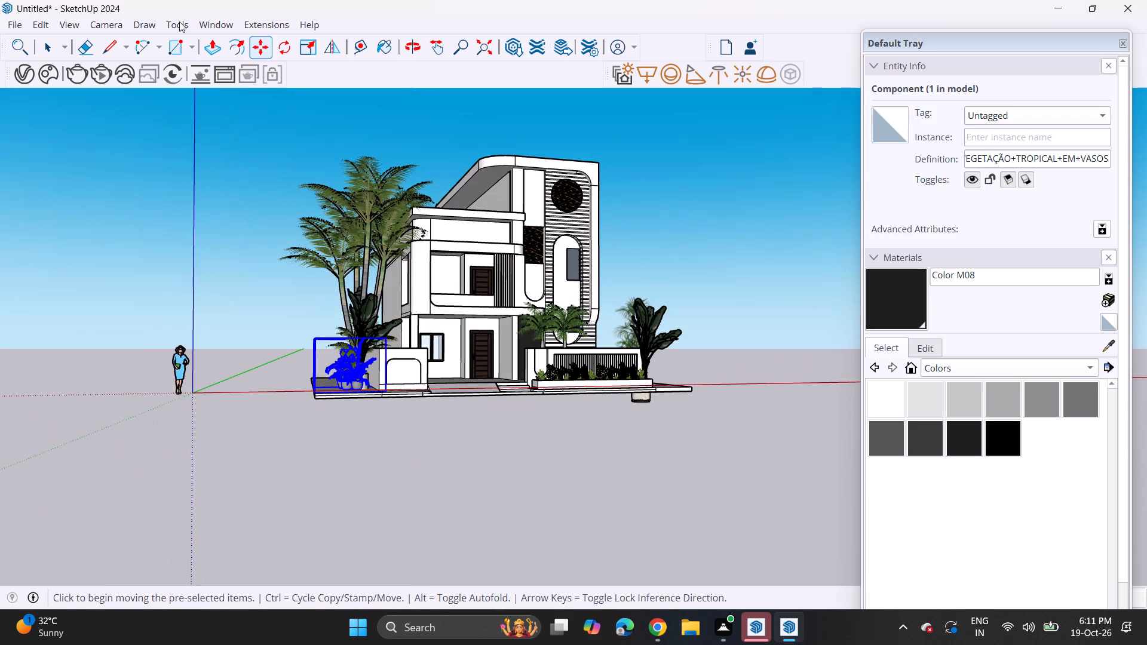
pyautogui.click(303, 49)
pyautogui.click(314, 339)
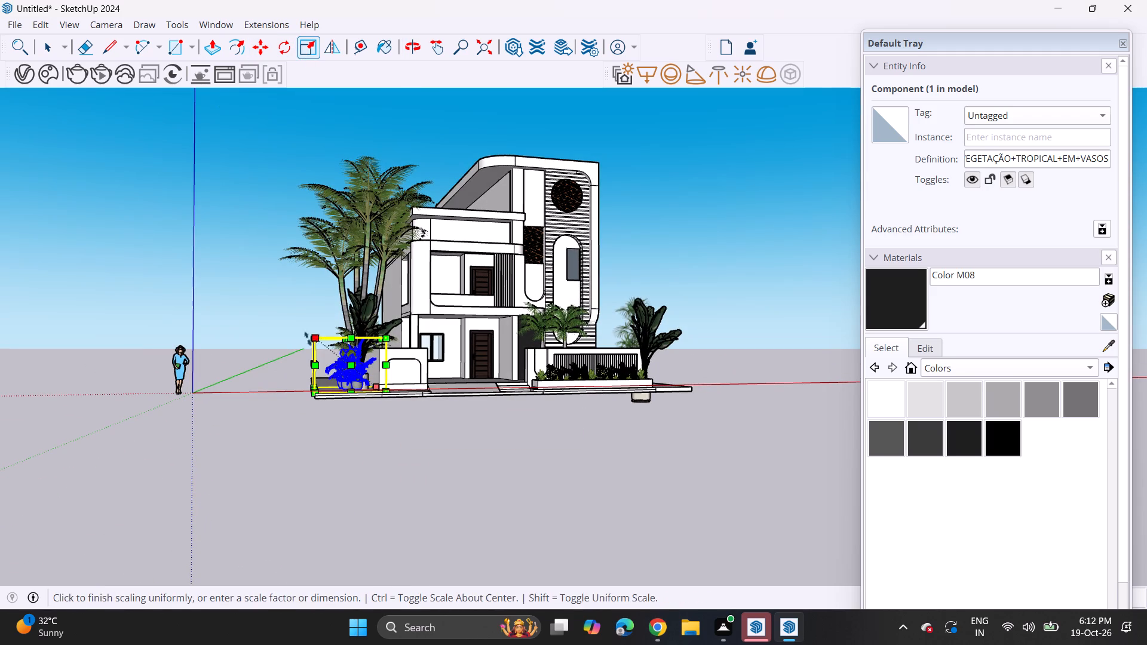
pyautogui.click(272, 300)
# Move the enlarged potted-plant group inward onto the base strip, close against the outer side of the boundary wall.
pyautogui.moveTo(432, 360); pyautogui.dragTo(200, 566, button='middle')
pyautogui.scroll(2, 393, 361)
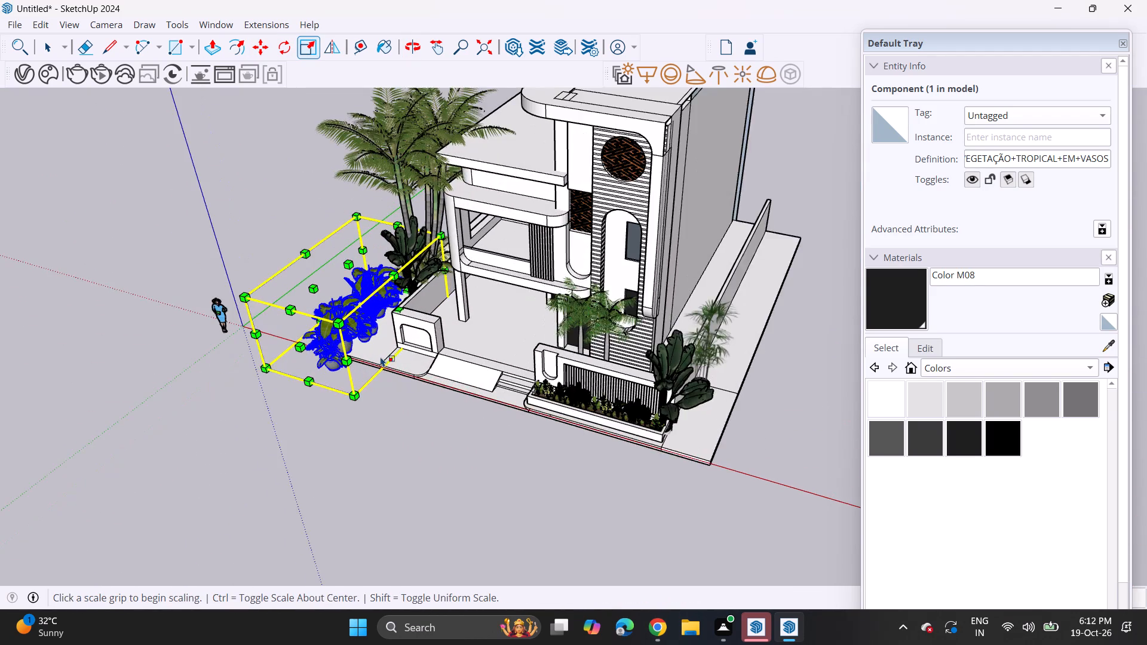
pyautogui.scroll(3, 378, 352)
pyautogui.press('m')
pyautogui.click(318, 360)
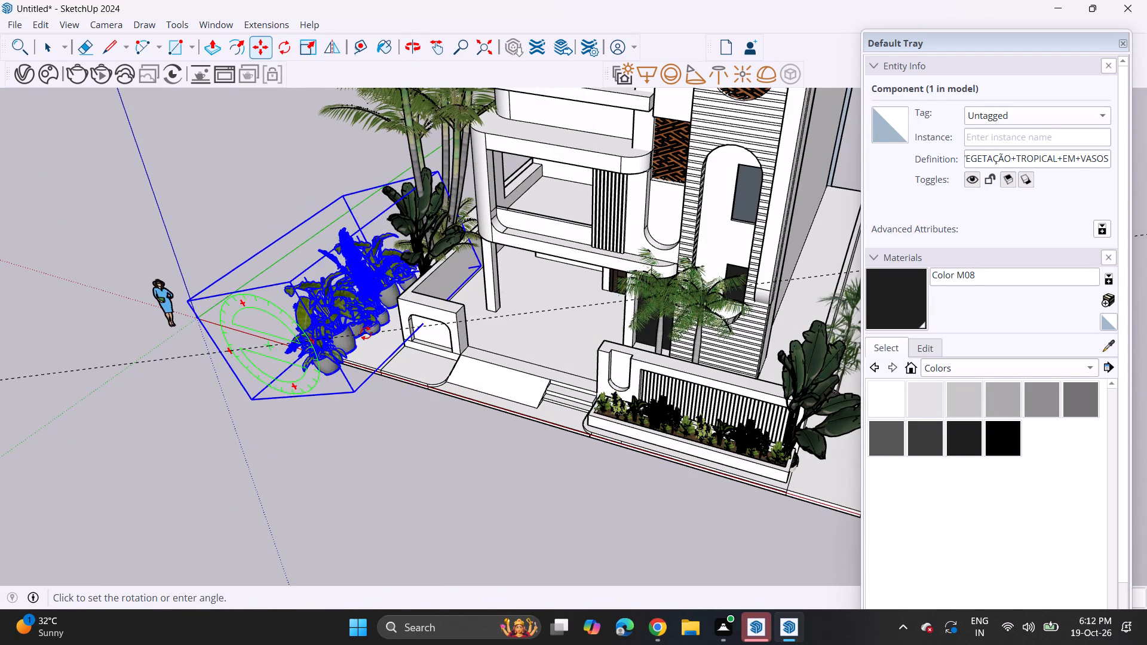
pyautogui.press('Escape')
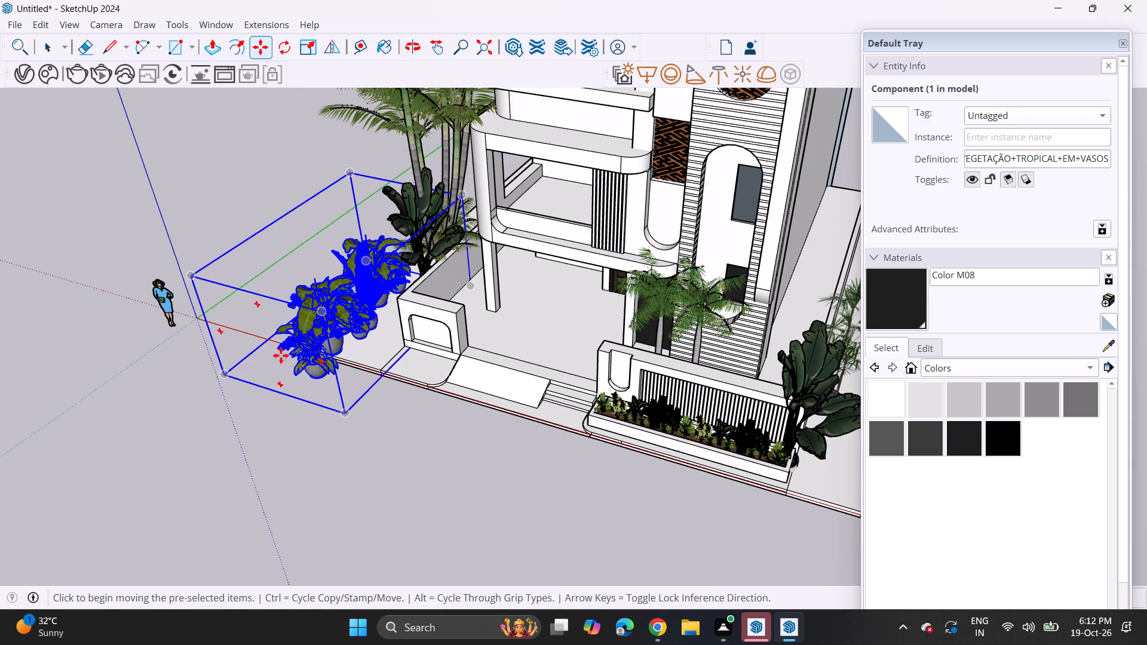
pyautogui.click(299, 373)
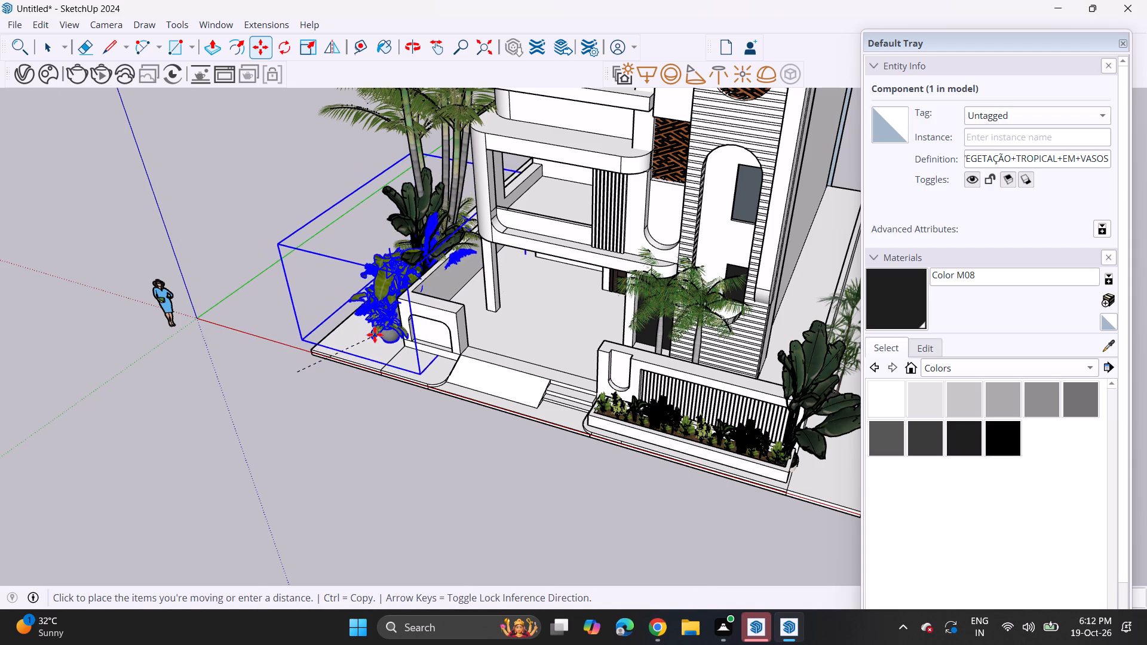
pyautogui.click(366, 328)
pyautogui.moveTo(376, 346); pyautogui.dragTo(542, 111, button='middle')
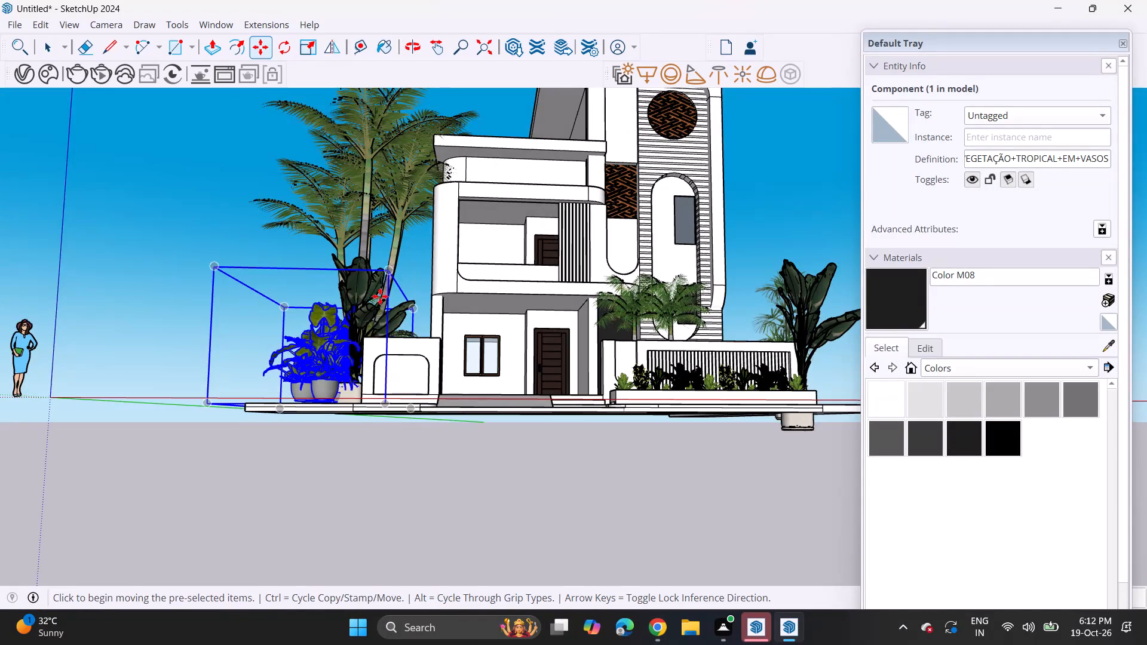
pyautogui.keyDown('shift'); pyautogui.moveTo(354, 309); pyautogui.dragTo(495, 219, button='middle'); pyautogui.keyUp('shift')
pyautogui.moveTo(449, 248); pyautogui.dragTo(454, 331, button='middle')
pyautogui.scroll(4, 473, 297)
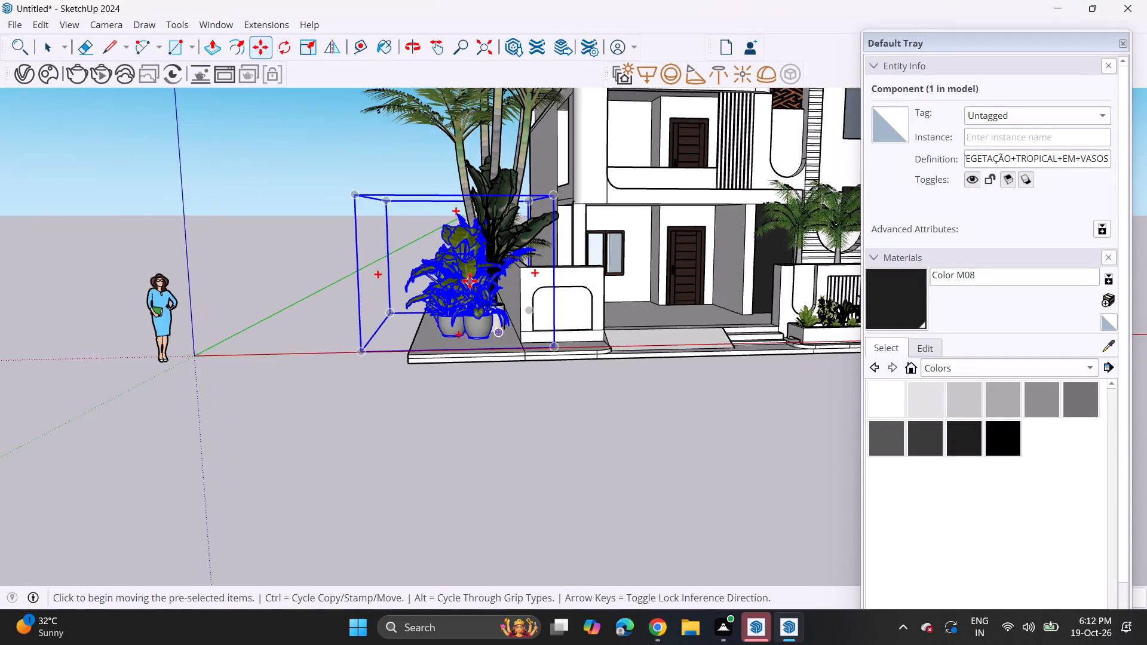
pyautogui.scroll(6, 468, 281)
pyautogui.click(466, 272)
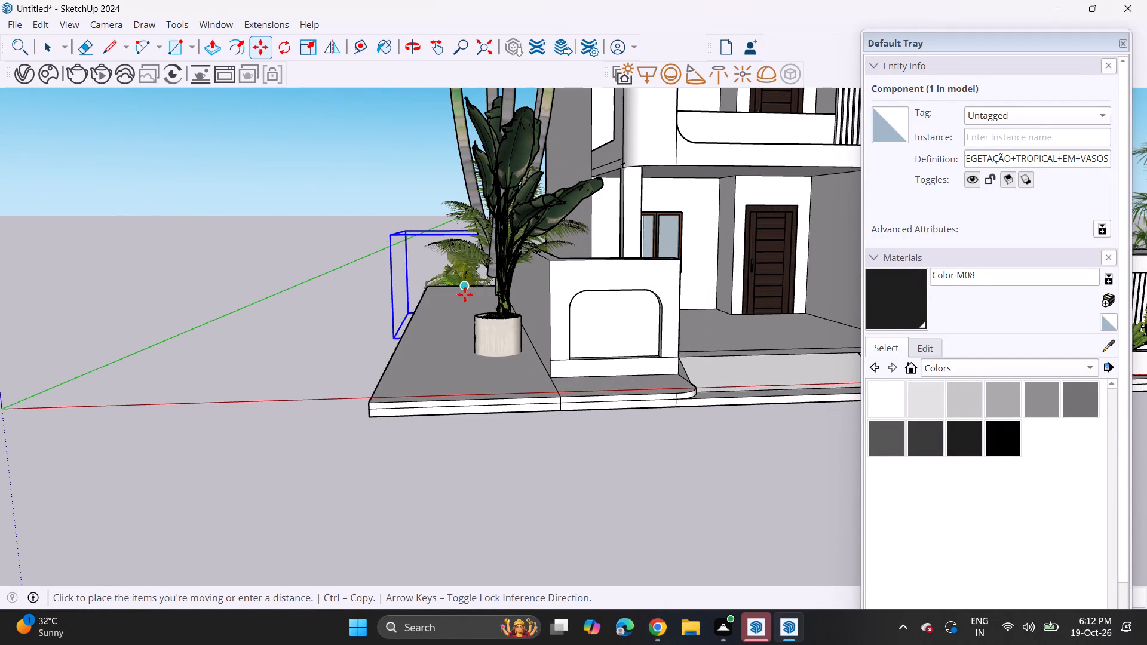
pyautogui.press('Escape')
# Lower the potted-plant group vertically until its pots sink into the base and mainly the foliage stands above it.
pyautogui.moveTo(442, 305); pyautogui.dragTo(807, 273, button='middle')
pyautogui.scroll(1, 695, 268)
pyautogui.scroll(4, 567, 287)
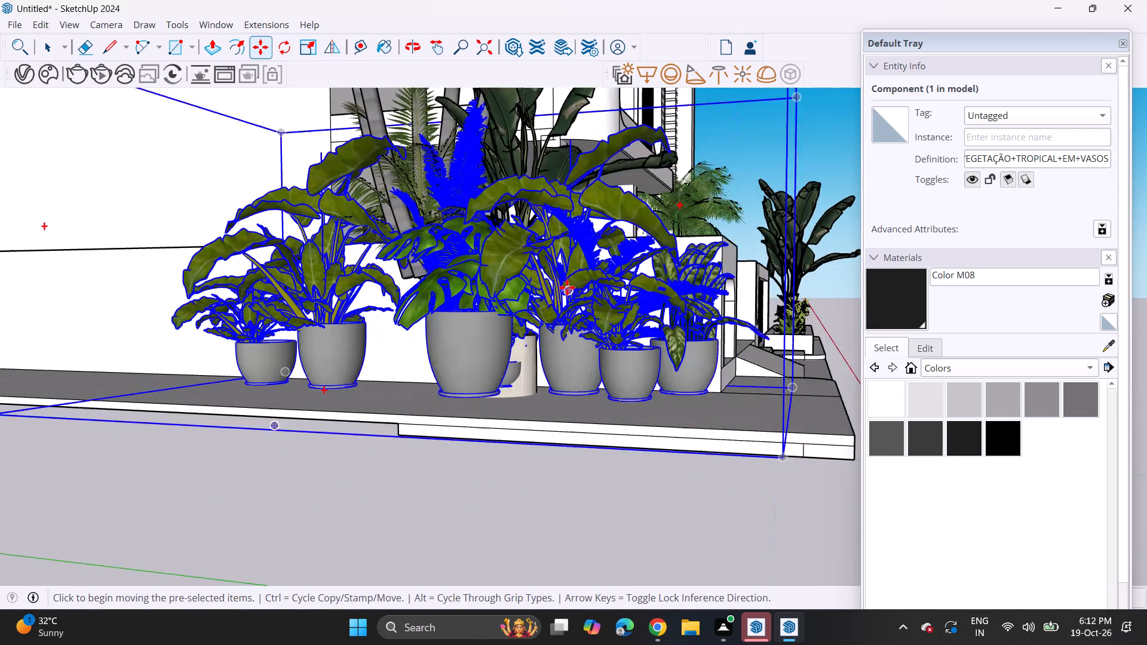
pyautogui.click(569, 263)
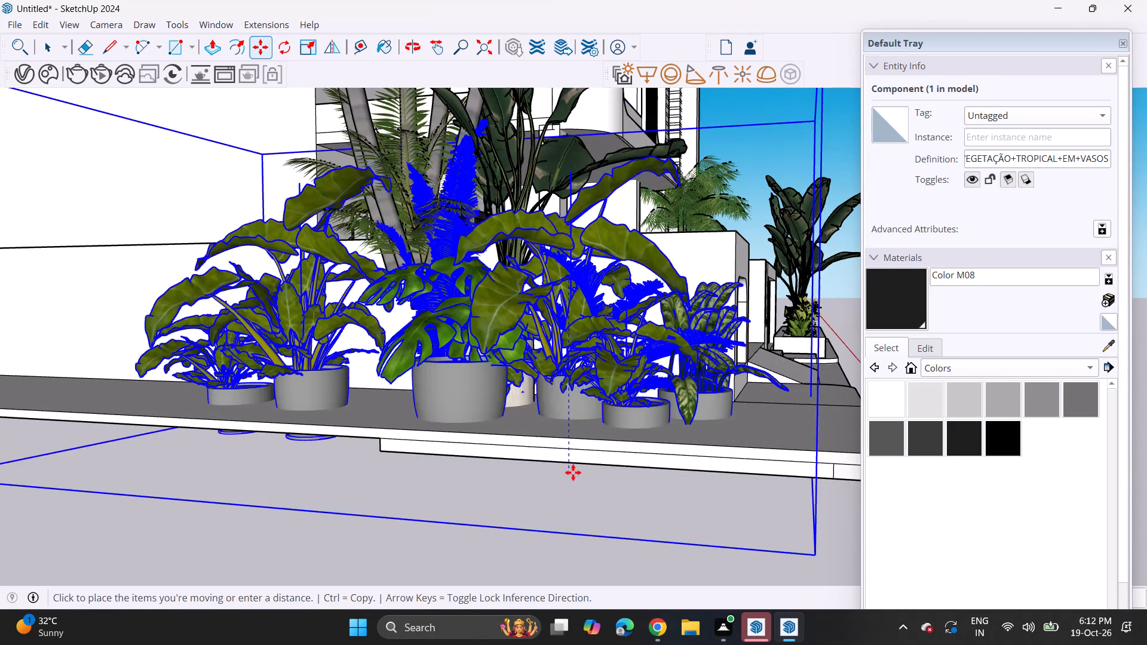
pyautogui.click(583, 598)
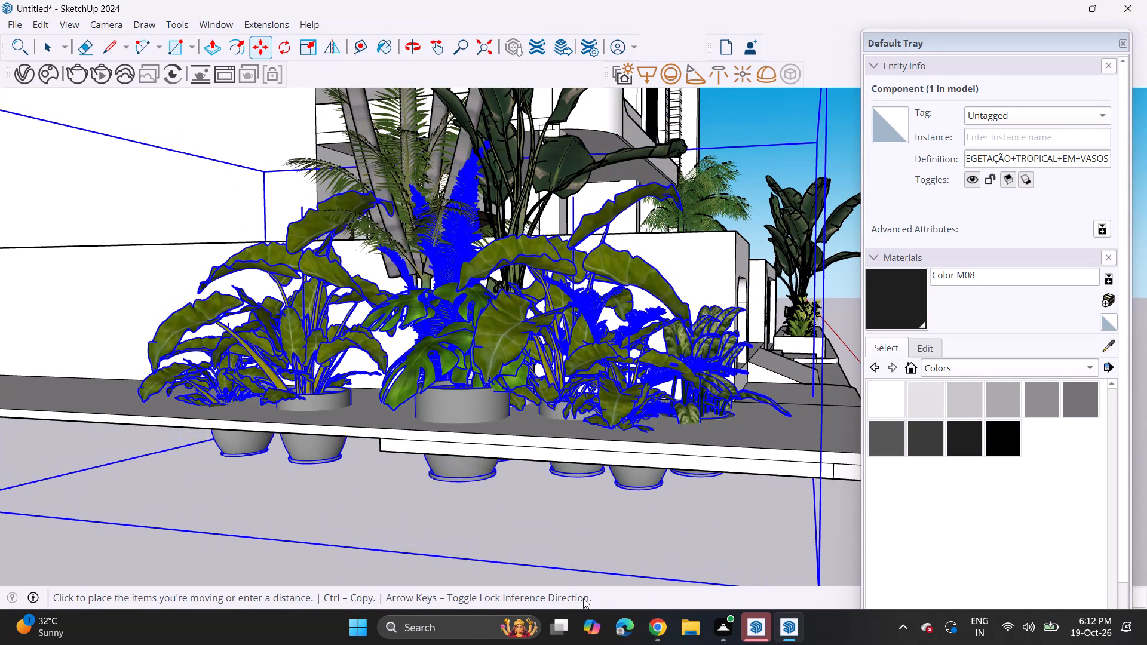
pyautogui.click(588, 557)
pyautogui.click(568, 365)
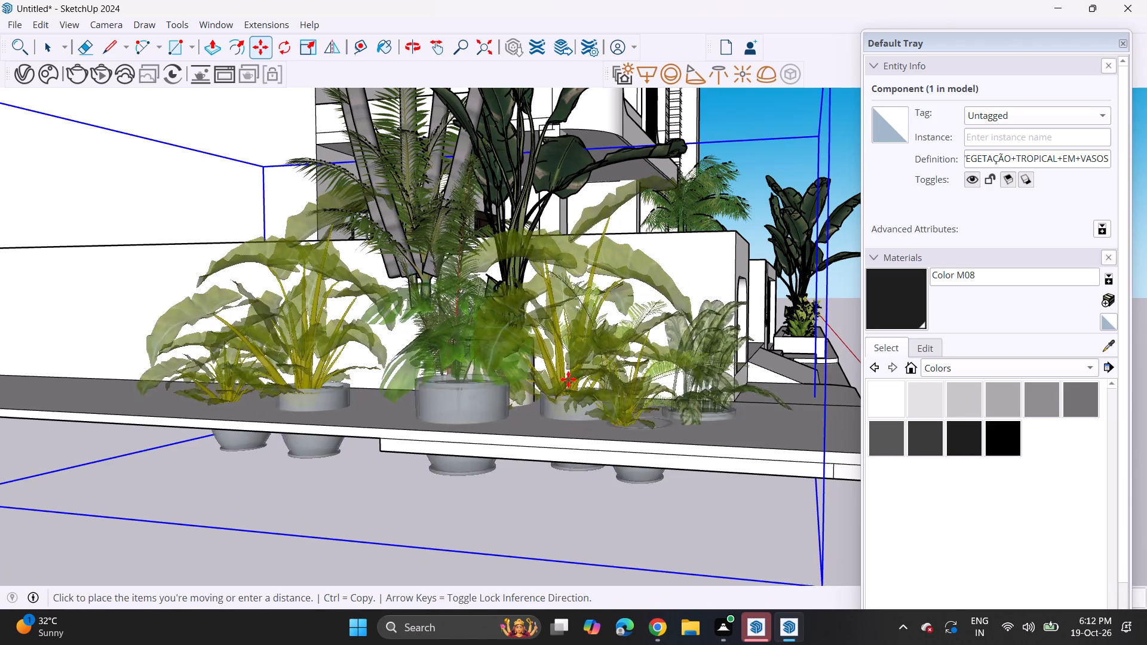
pyautogui.click(569, 391)
pyautogui.moveTo(634, 353); pyautogui.dragTo(553, 379, button='middle')
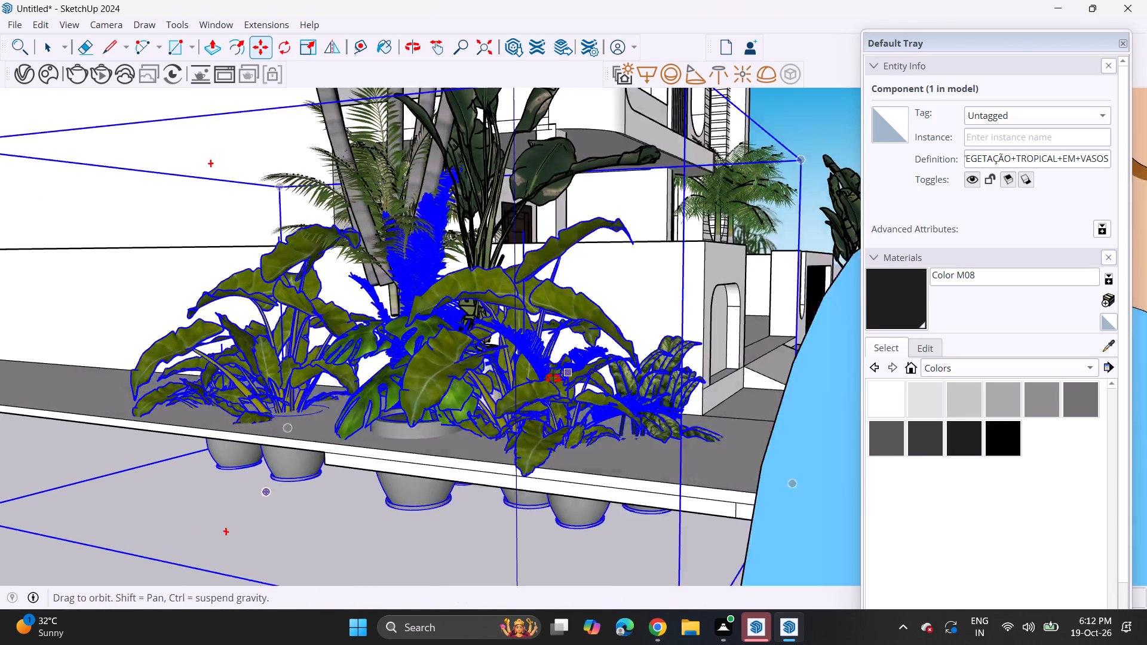
pyautogui.moveTo(553, 379); pyautogui.dragTo(522, 376, button='middle')
pyautogui.click(403, 318)
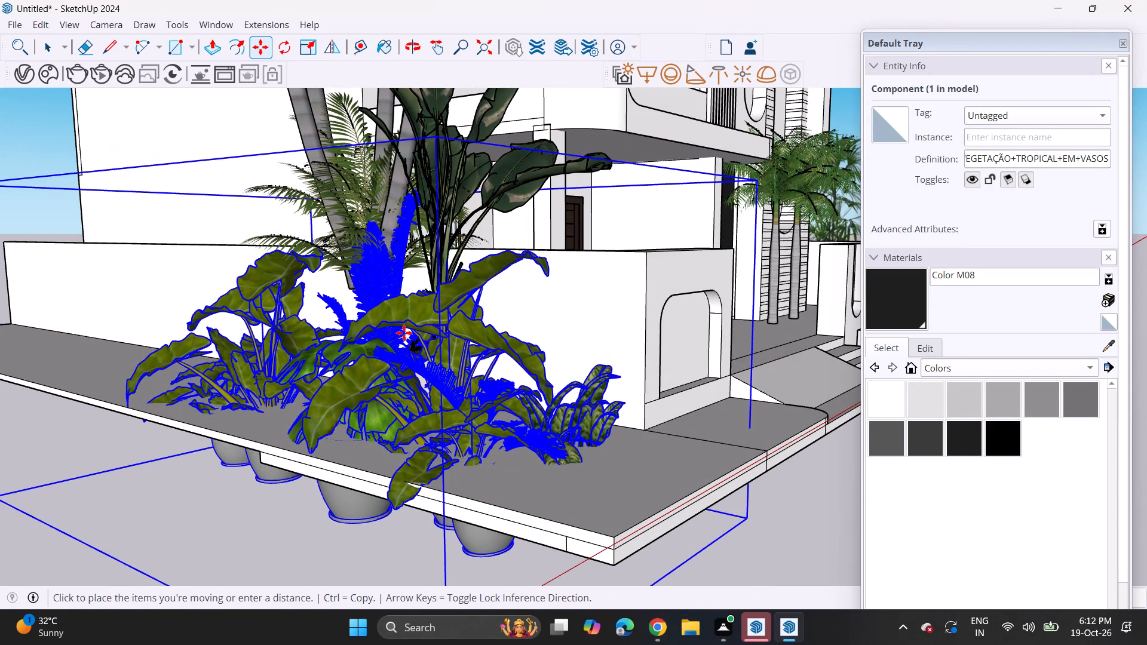
pyautogui.click(404, 333)
# Scale the lowered potted-plant group up slightly and uniformly so its foliage grows fuller beside the boundary wall.
pyautogui.moveTo(487, 336); pyautogui.dragTo(263, 348, button='middle')
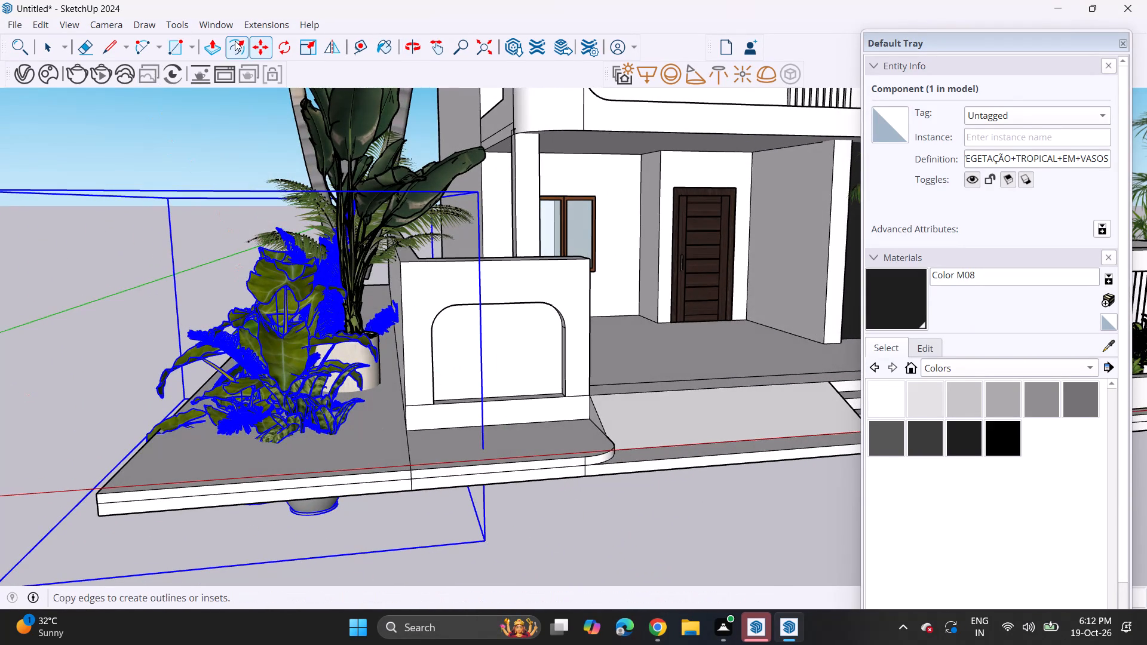
pyautogui.click(302, 48)
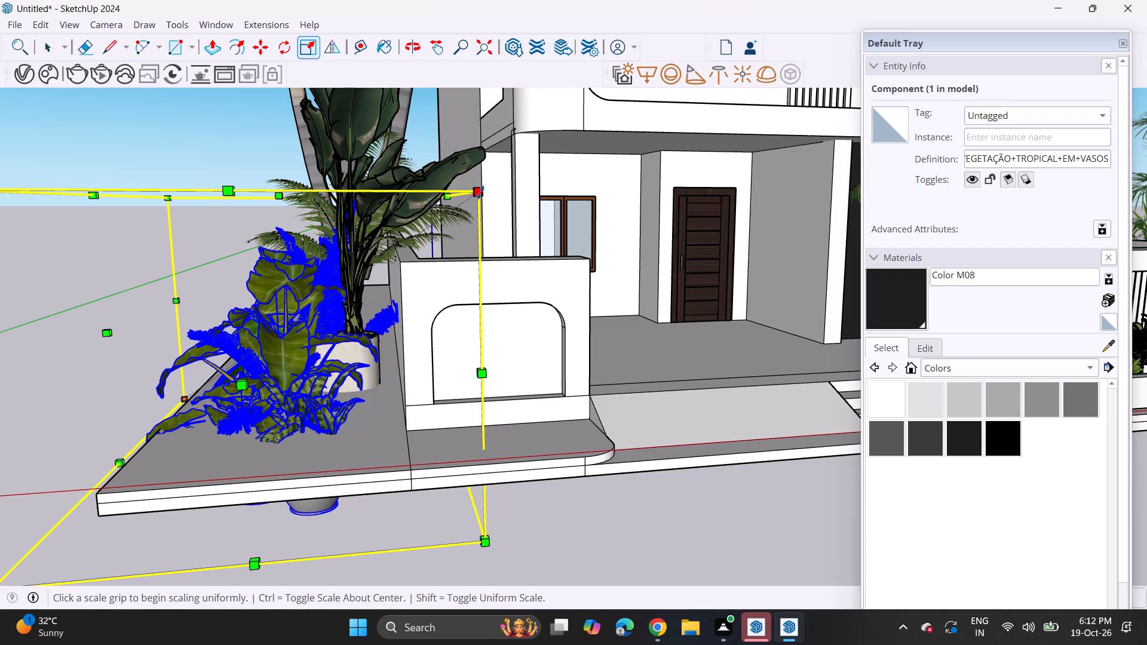
pyautogui.click(480, 192)
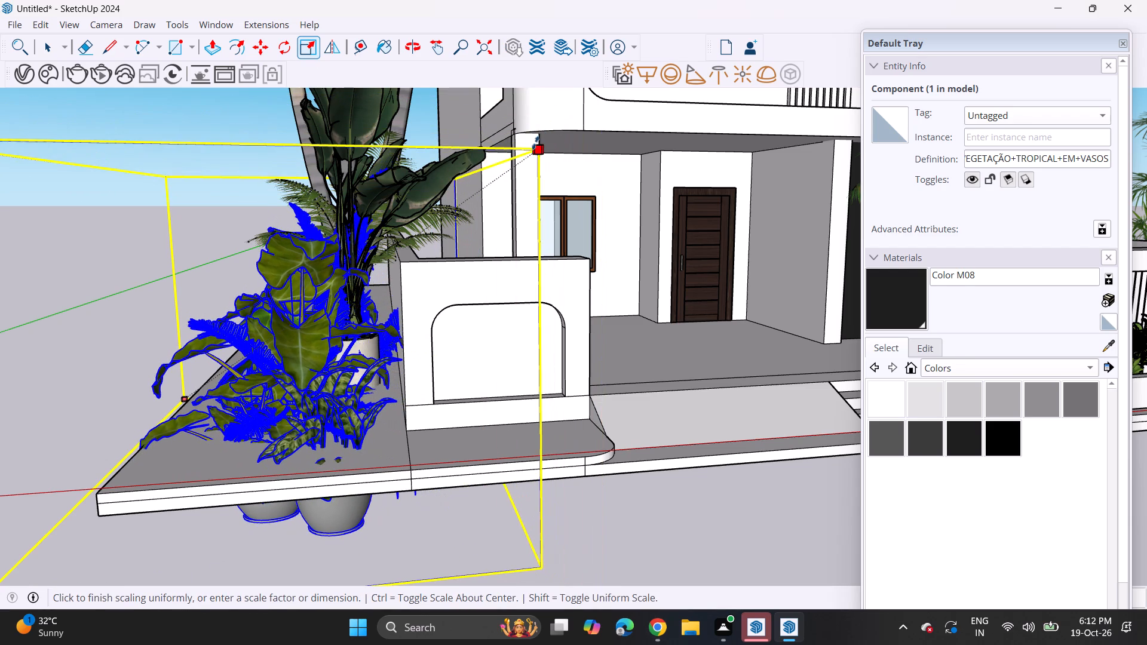
pyautogui.click(535, 143)
pyautogui.scroll(-7, 615, 251)
pyautogui.keyDown('shift'); pyautogui.moveTo(727, 297); pyautogui.dragTo(298, 382, button='middle'); pyautogui.keyUp('shift')
pyautogui.press('space')
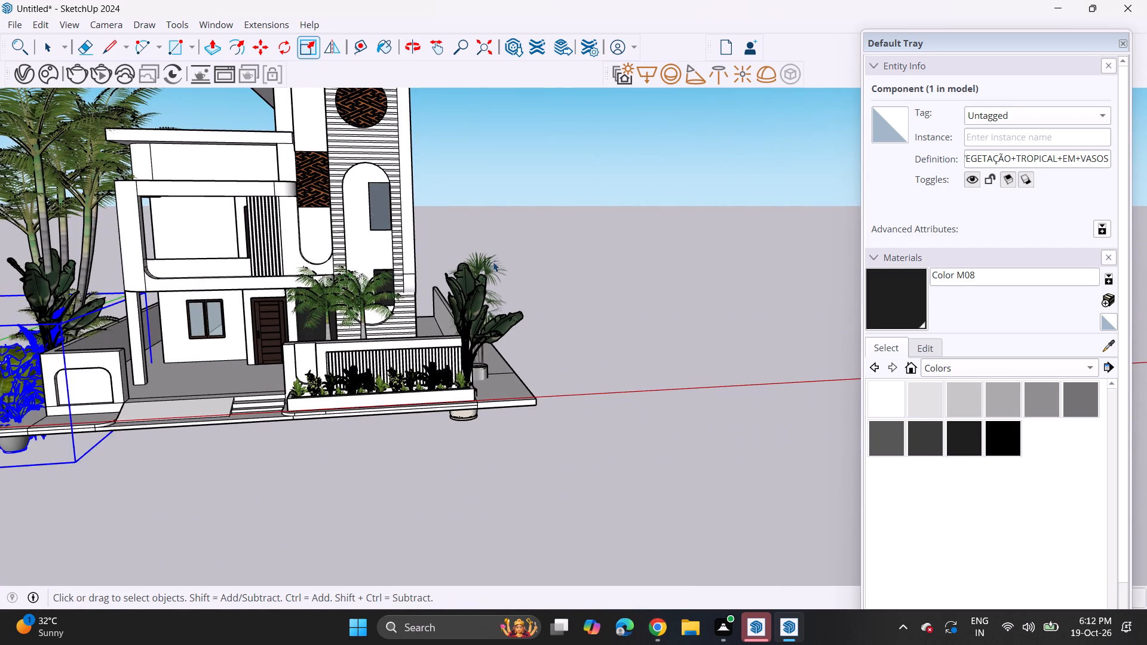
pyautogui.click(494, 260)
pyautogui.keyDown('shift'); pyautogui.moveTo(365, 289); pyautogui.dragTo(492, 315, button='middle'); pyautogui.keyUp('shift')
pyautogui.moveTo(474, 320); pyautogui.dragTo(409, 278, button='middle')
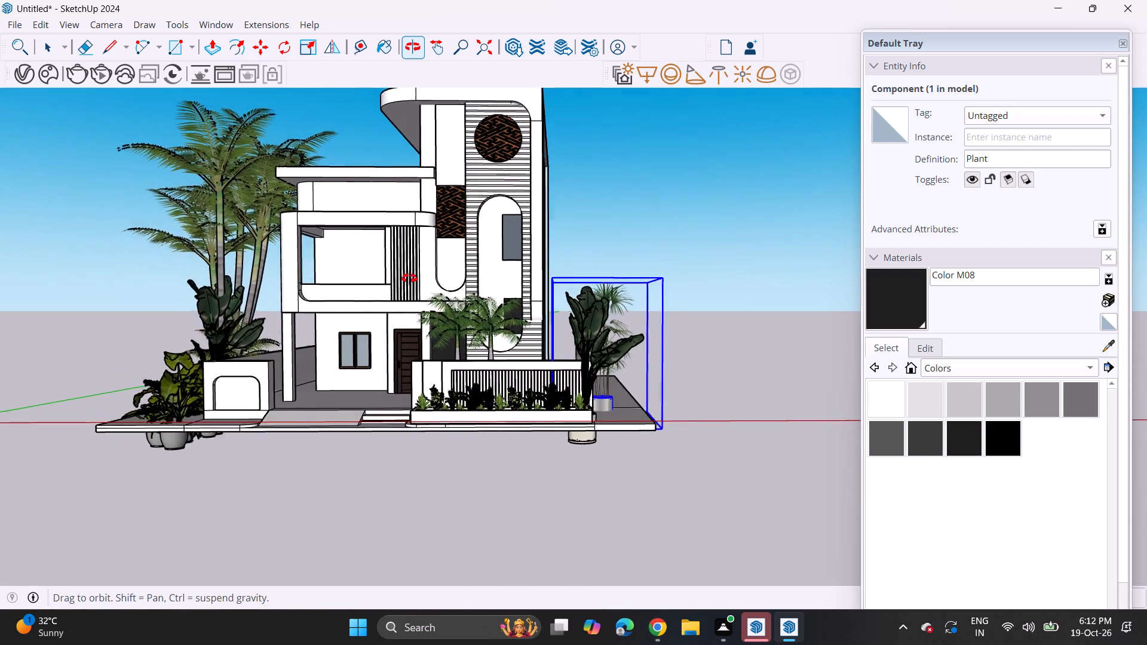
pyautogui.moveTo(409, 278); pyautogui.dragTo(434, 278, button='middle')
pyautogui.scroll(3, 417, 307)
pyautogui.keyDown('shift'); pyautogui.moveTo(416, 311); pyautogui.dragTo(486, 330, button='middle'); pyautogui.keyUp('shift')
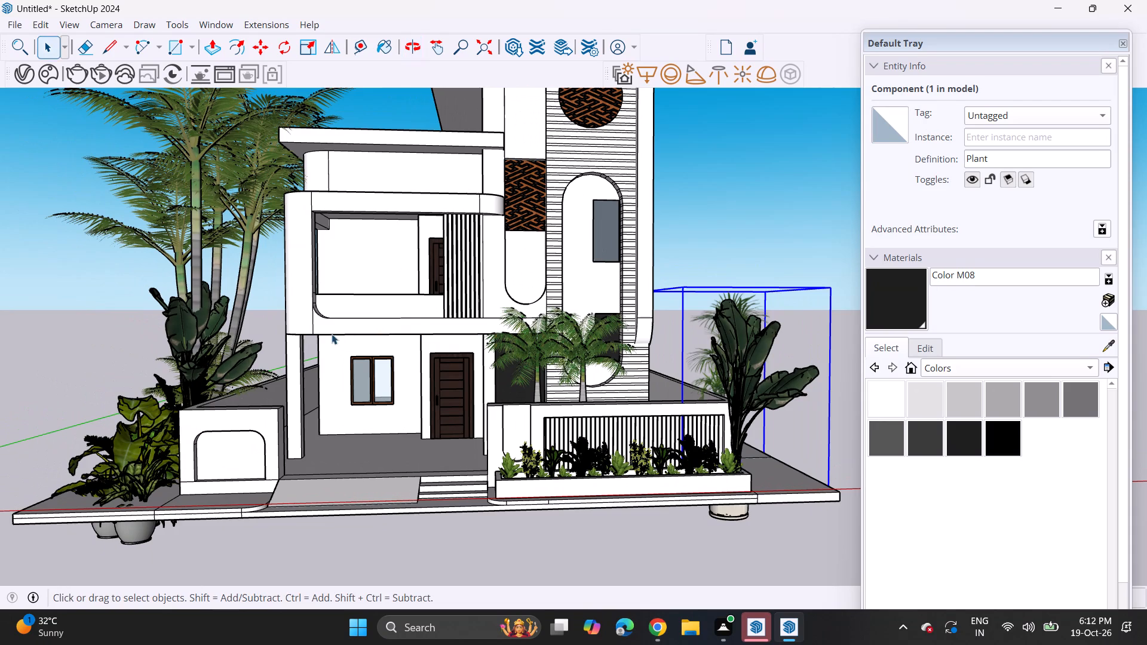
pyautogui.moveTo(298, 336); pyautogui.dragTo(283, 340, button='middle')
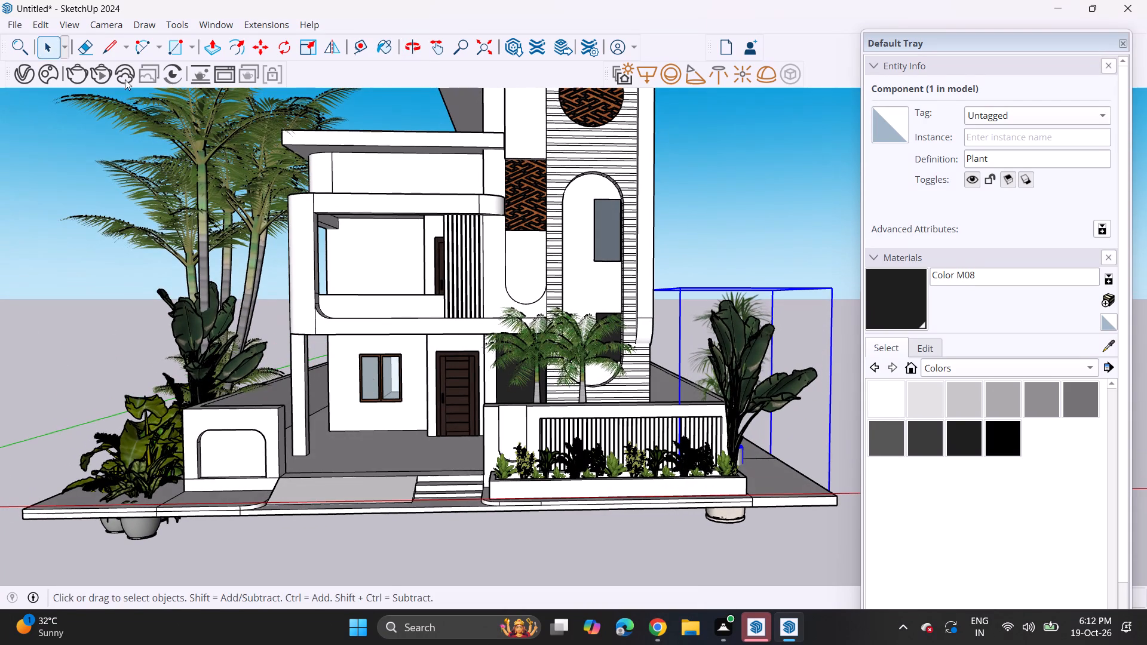
# Import the ganyedes's+yellow&green+tree model from the Downloads folder.
pyautogui.click(14, 23)
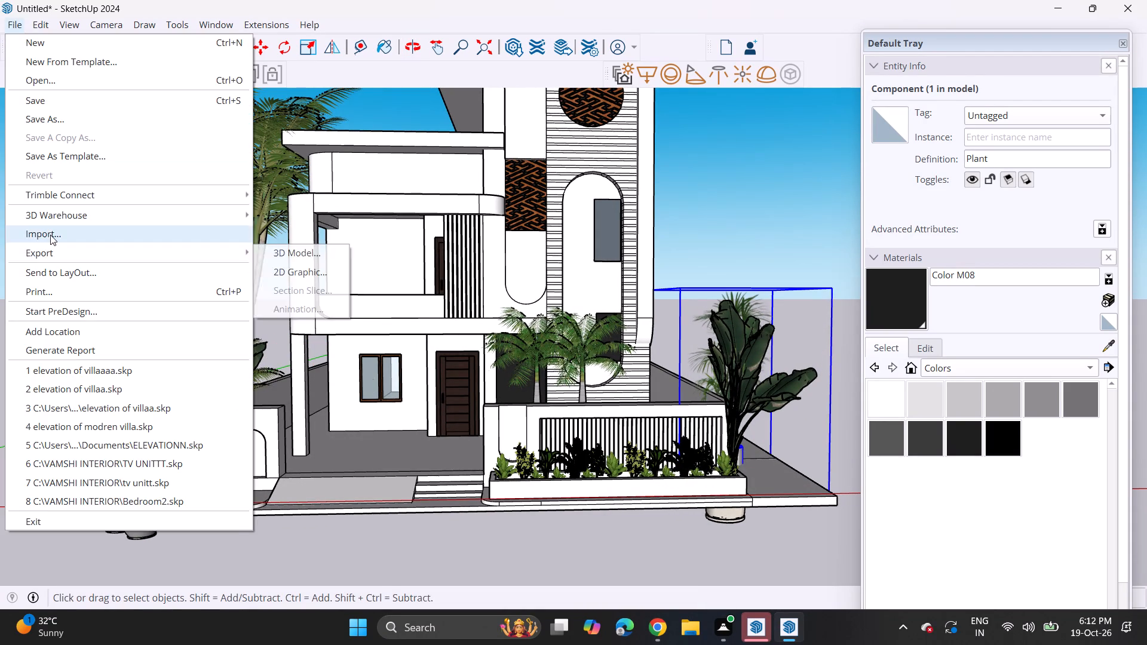
pyautogui.click(50, 235)
pyautogui.scroll(-9, 244, 184)
pyautogui.scroll(2, 274, 201)
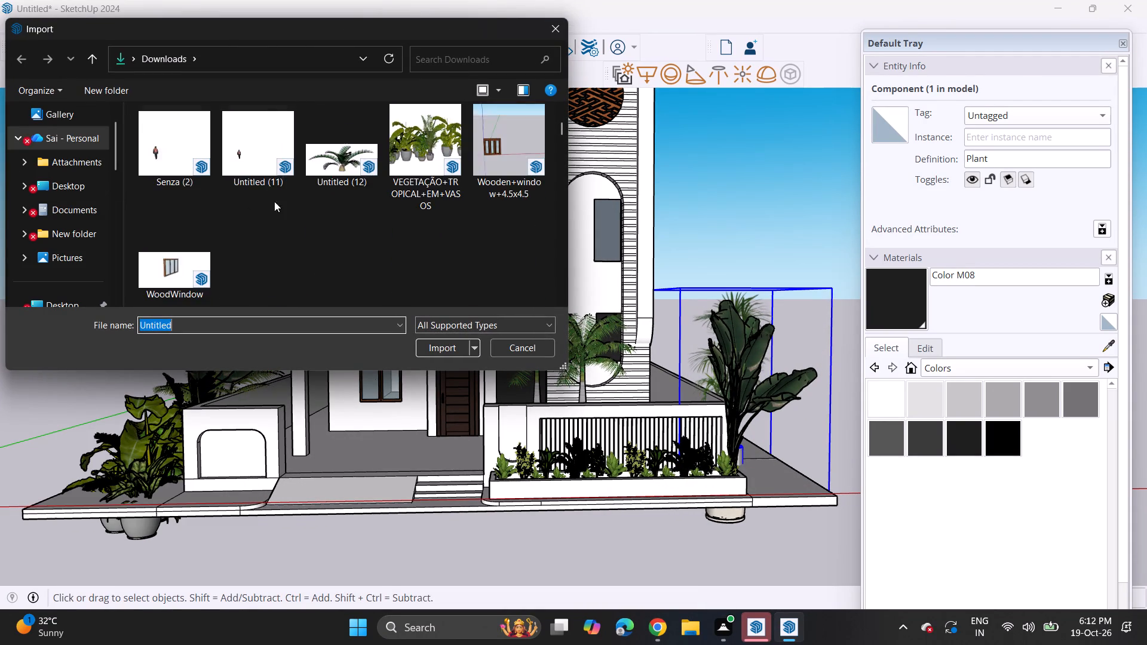
pyautogui.scroll(4, 274, 201)
pyautogui.click(259, 168)
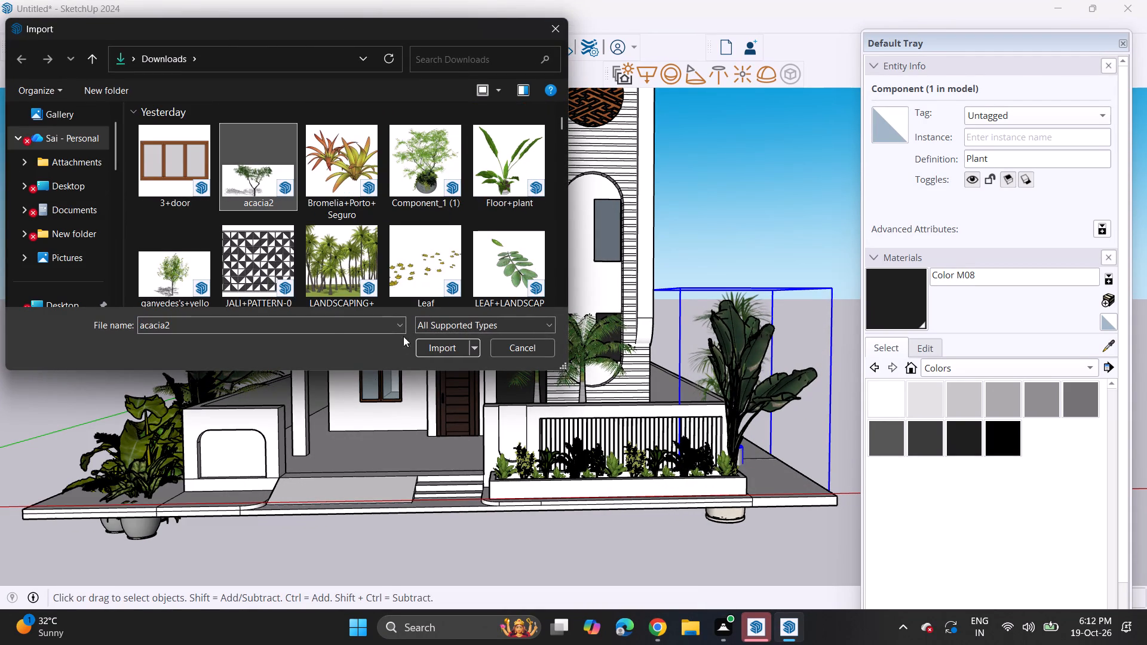
pyautogui.click(179, 279)
pyautogui.click(444, 351)
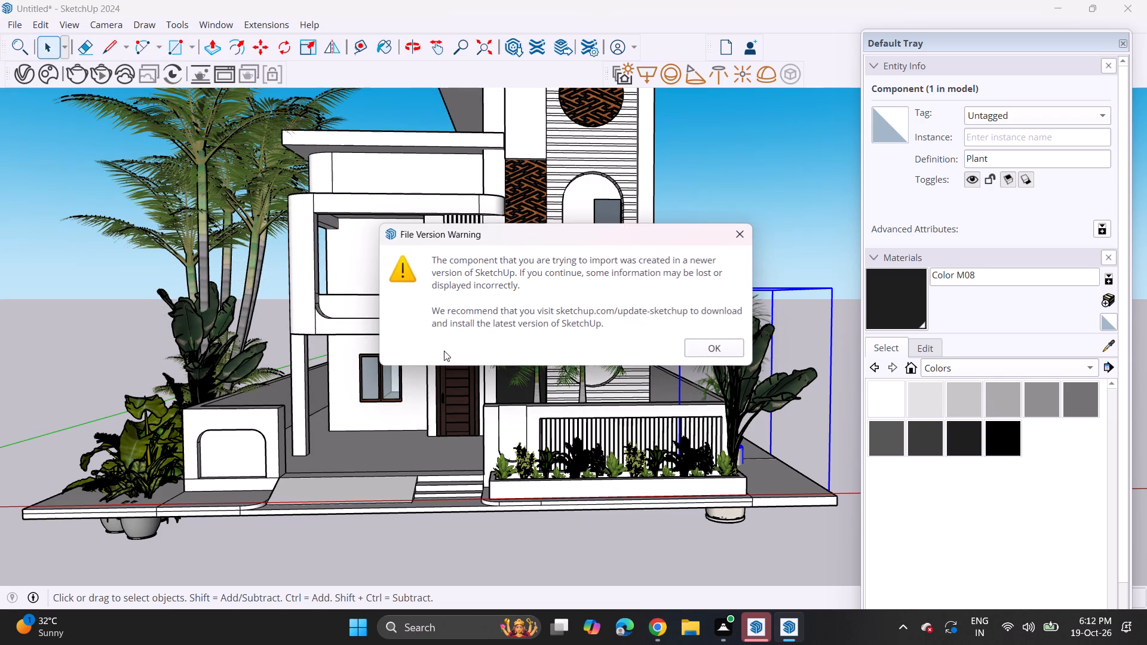
pyautogui.click(698, 356)
# Place the imported yellow-green tree on the base strip outside the side boundary wall, near the potted palm.
pyautogui.moveTo(725, 306); pyautogui.dragTo(684, 353, button='middle')
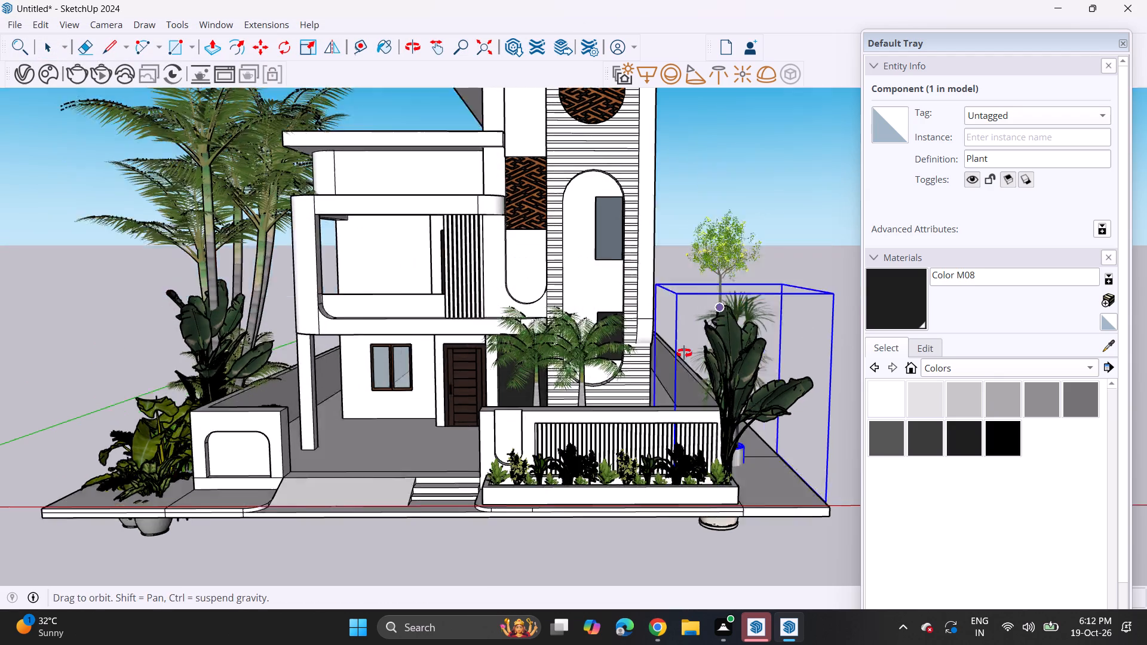
pyautogui.moveTo(684, 353); pyautogui.dragTo(538, 419, button='middle')
pyautogui.moveTo(725, 353); pyautogui.dragTo(336, 392, button='middle')
pyautogui.scroll(1, 354, 386)
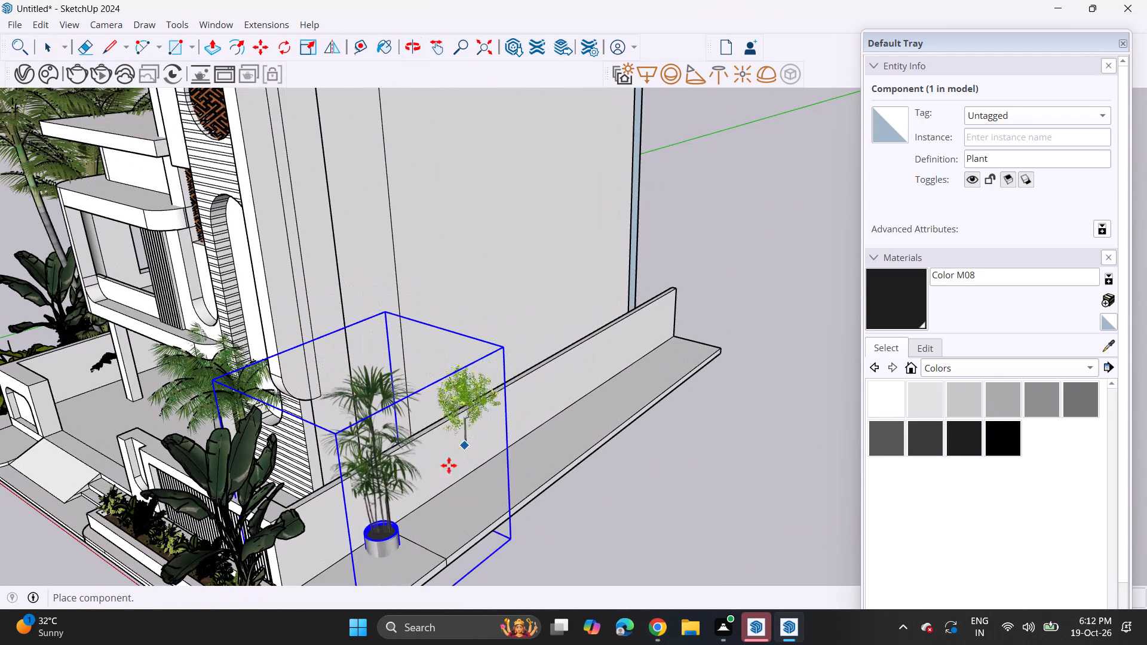
pyautogui.click(453, 509)
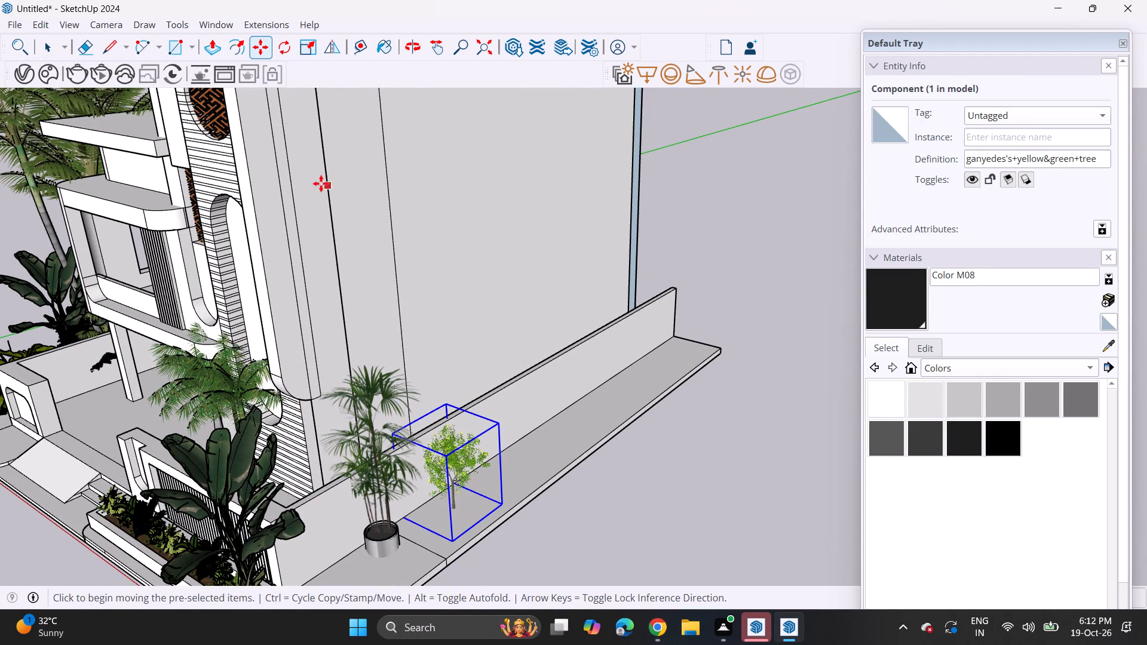
# Scale the yellow-green tree up uniformly from a top corner until it is several times larger.
pyautogui.click(299, 49)
pyautogui.click(502, 422)
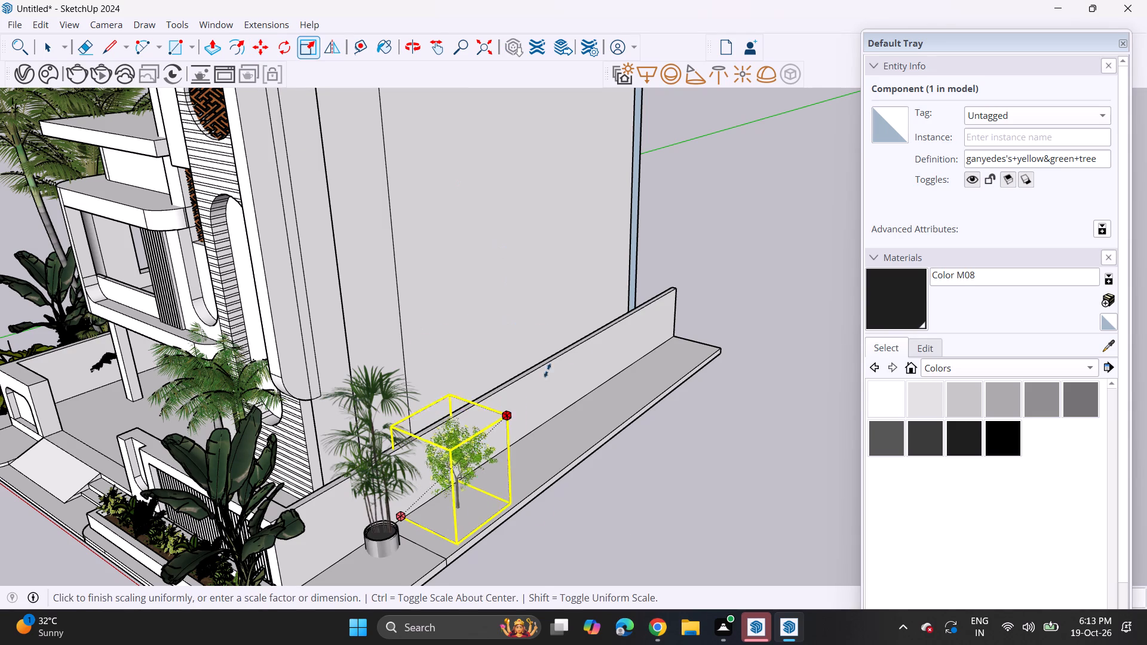
pyautogui.click(837, 93)
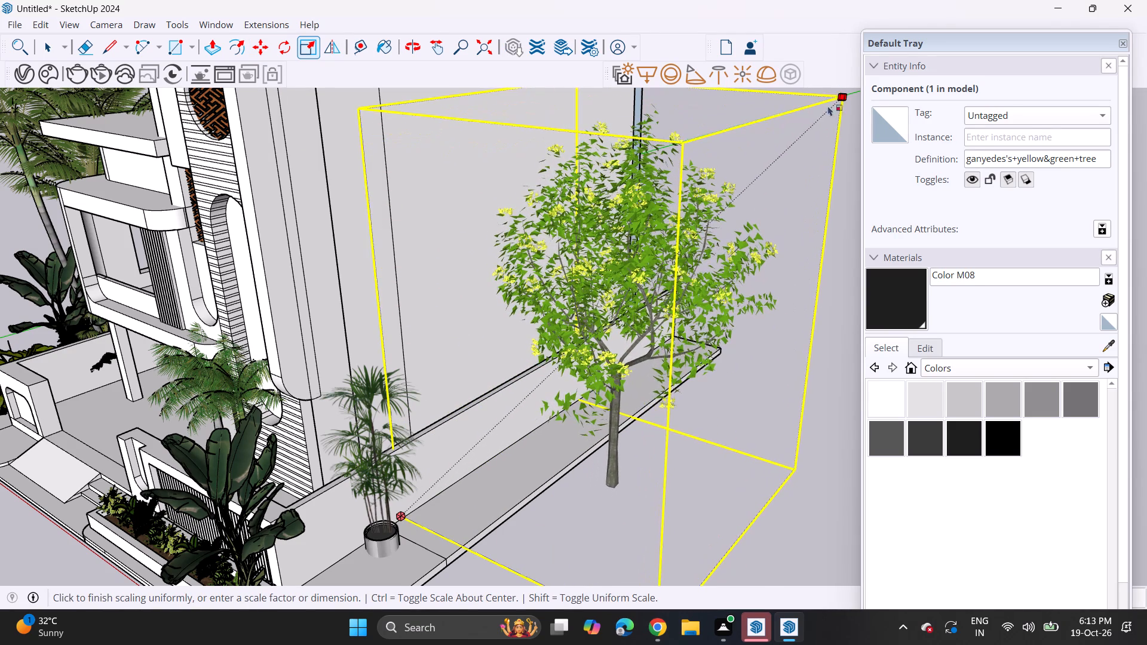
# Move the enlarged yellow-green tree onto the base strip, just behind the potted palm beside the side boundary wall.
pyautogui.press('m')
pyautogui.click(608, 436)
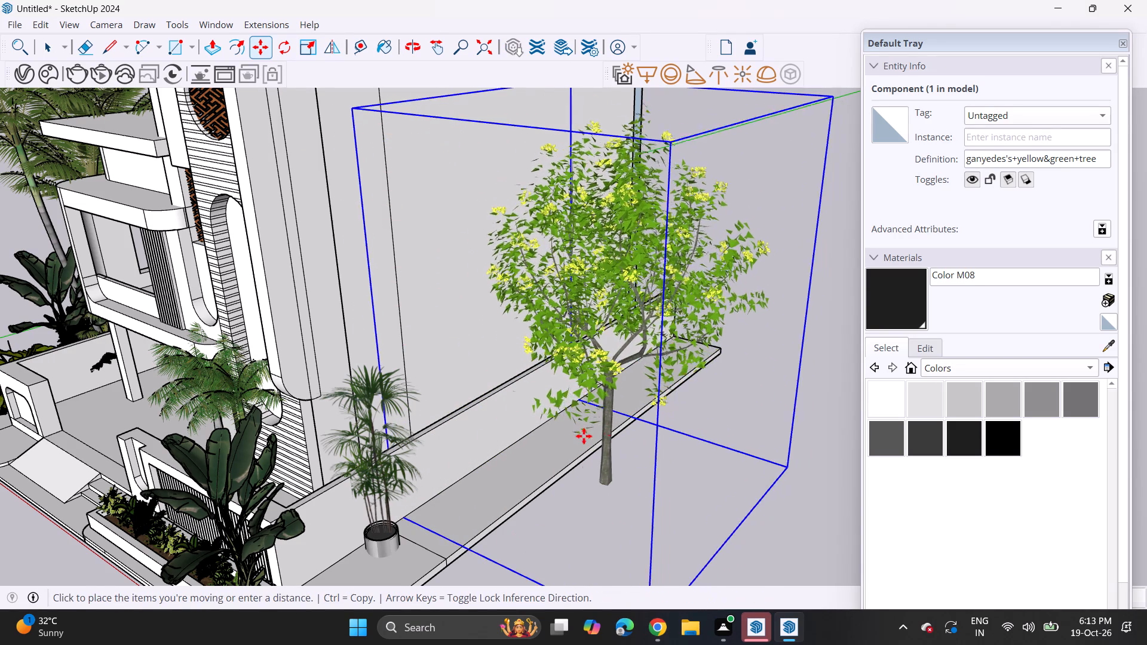
pyautogui.rightClick(426, 469)
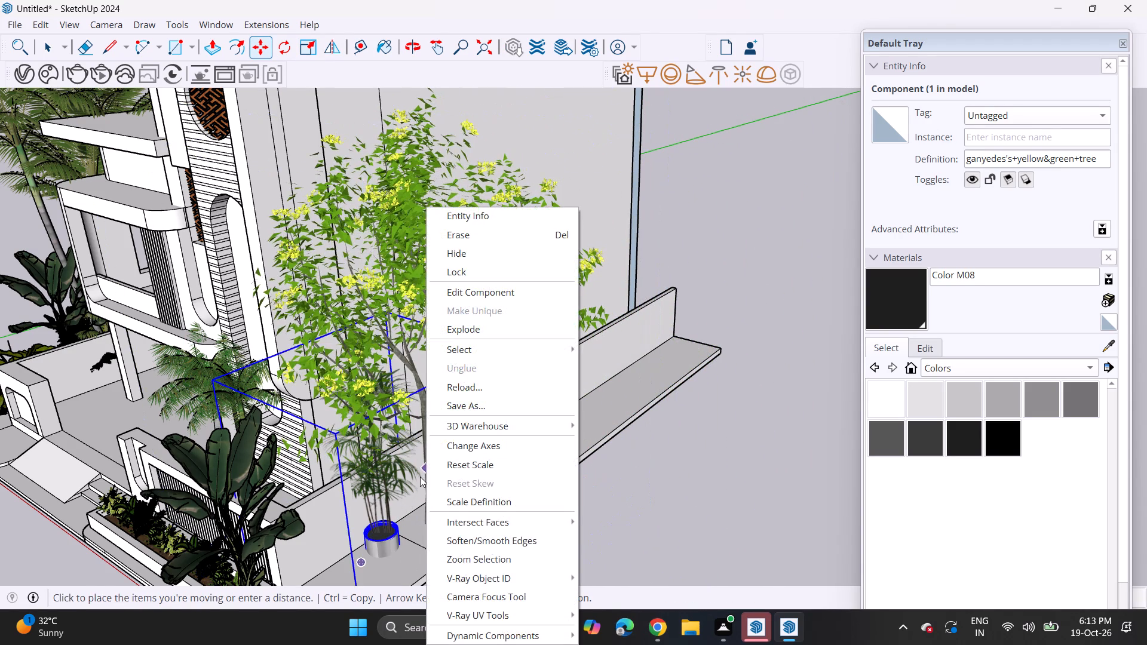
pyautogui.click(420, 477)
pyautogui.press('space')
pyautogui.click(694, 481)
# Examine the yellow-green tree's size and placement against the house from the side and front.
pyautogui.moveTo(519, 389); pyautogui.dragTo(627, 329, button='middle')
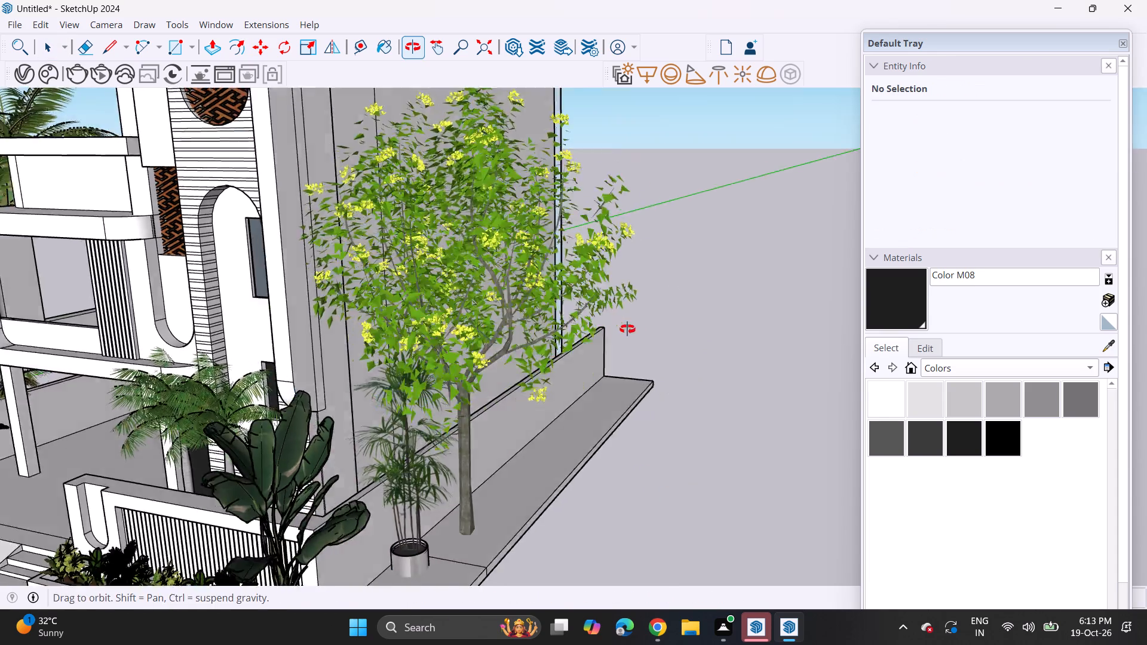
pyautogui.moveTo(627, 329); pyautogui.dragTo(737, 310, button='middle')
pyautogui.scroll(-4, 590, 362)
pyautogui.moveTo(467, 450); pyautogui.dragTo(539, 413, button='middle')
pyautogui.scroll(-4, 507, 423)
pyautogui.moveTo(456, 438); pyautogui.dragTo(618, 448, button='middle')
pyautogui.moveTo(588, 448); pyautogui.dragTo(440, 423, button='middle')
pyautogui.scroll(2, 440, 415)
pyautogui.moveTo(441, 414); pyautogui.dragTo(516, 406, button='middle')
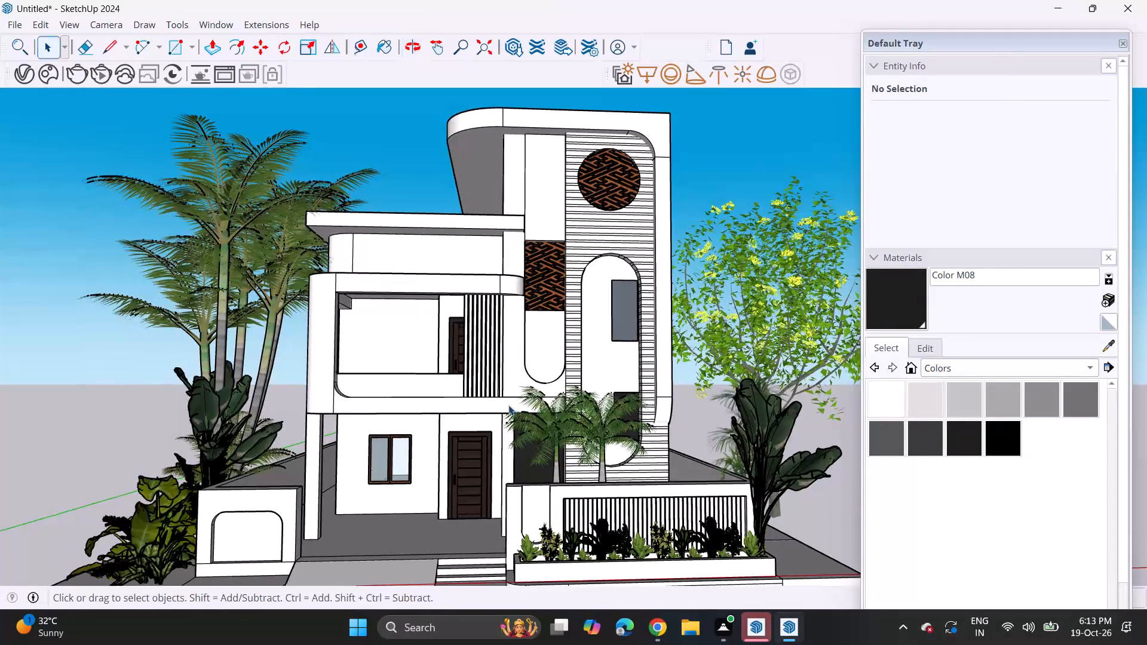
pyautogui.moveTo(607, 394); pyautogui.dragTo(606, 395, button='middle')
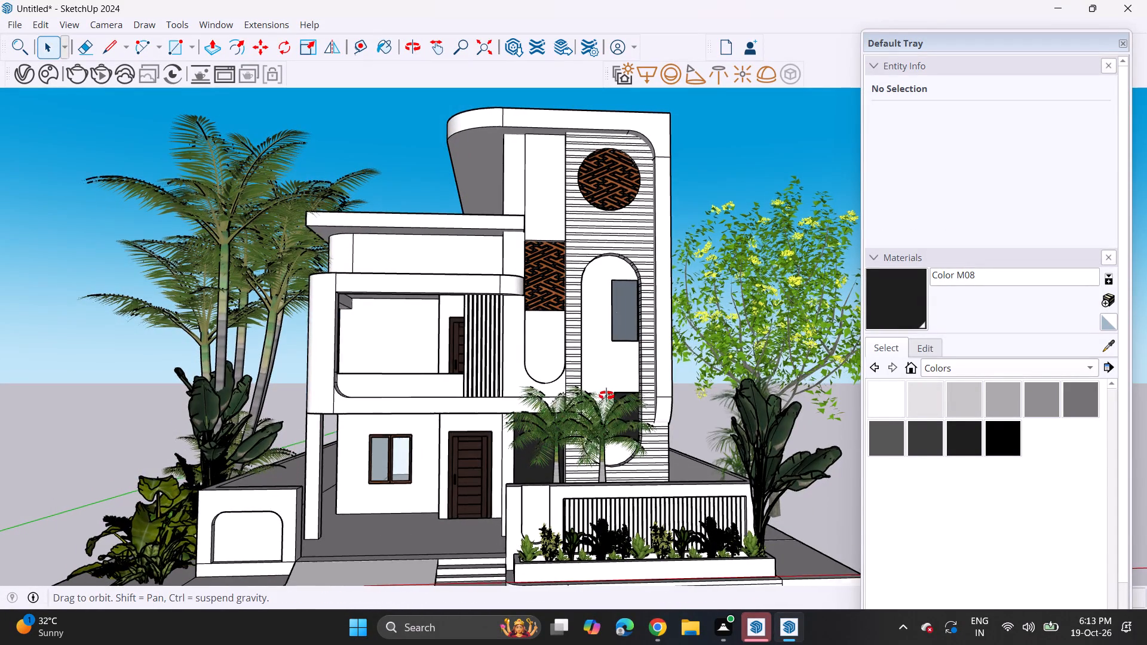
pyautogui.moveTo(606, 395); pyautogui.dragTo(499, 407, button='middle')
# Lower the yellow-green tree slightly beside the side boundary wall.
pyautogui.click(799, 517)
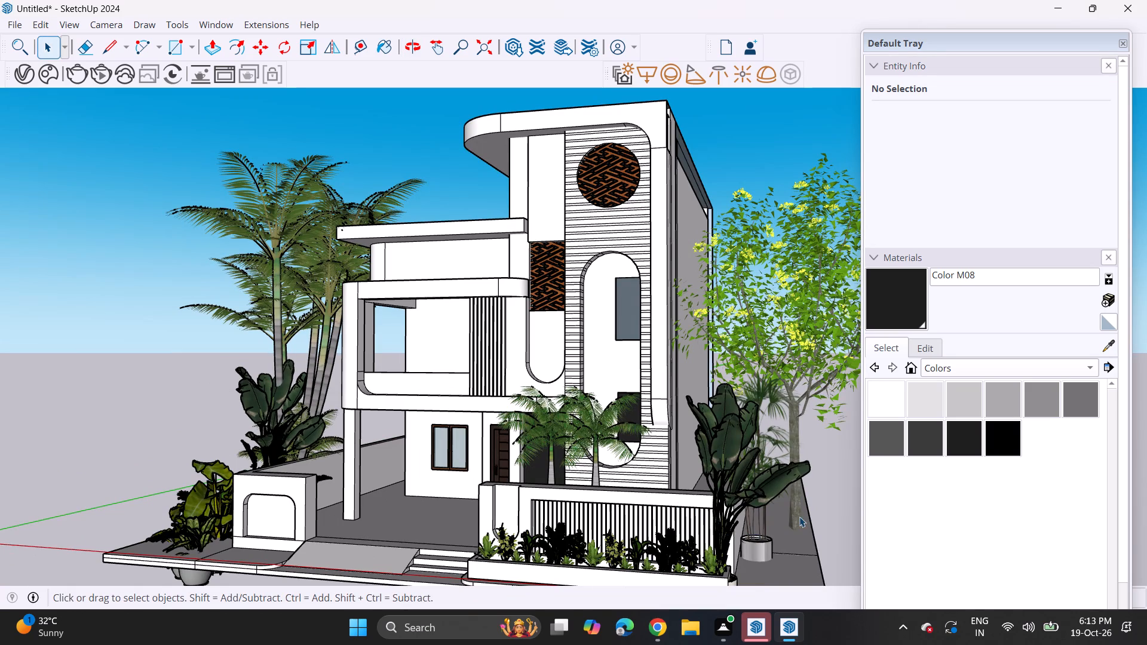
pyautogui.click(827, 310)
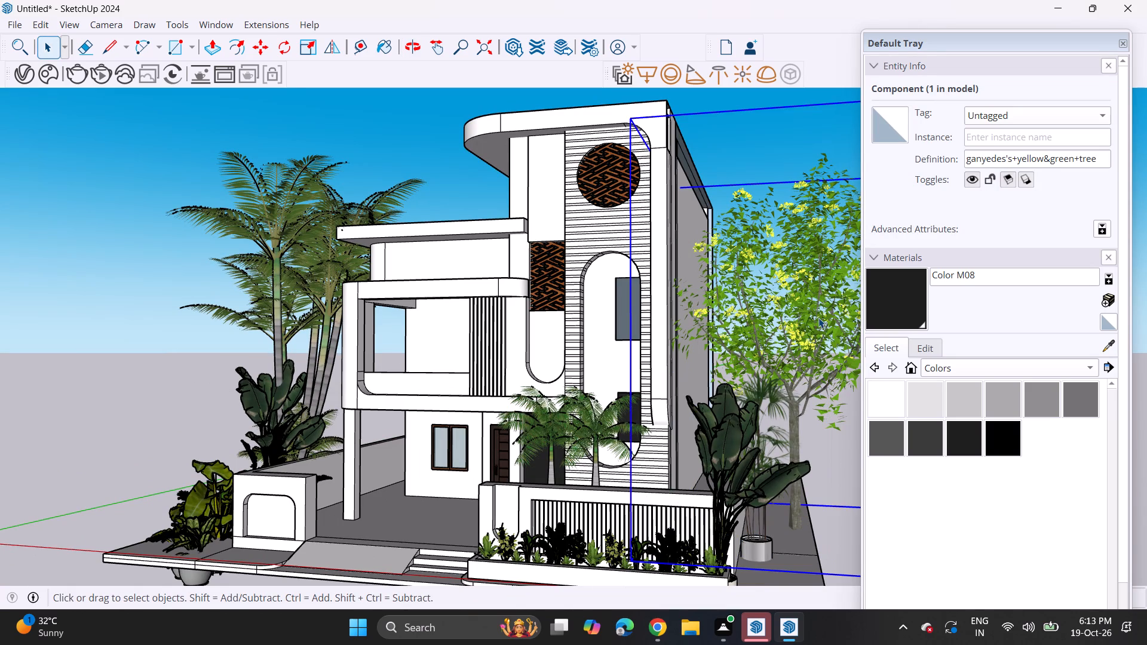
pyautogui.press('m')
pyautogui.click(811, 270)
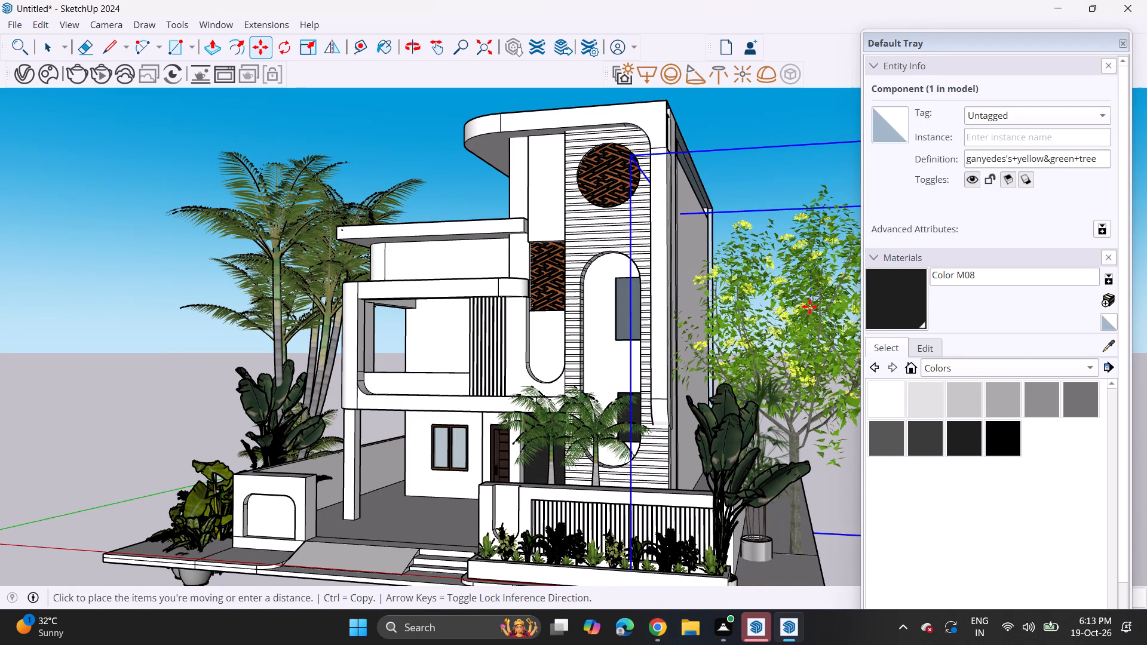
pyautogui.click(809, 306)
# Browse the importable models in the Downloads folder for another tree to add to the scene.
pyautogui.click(13, 29)
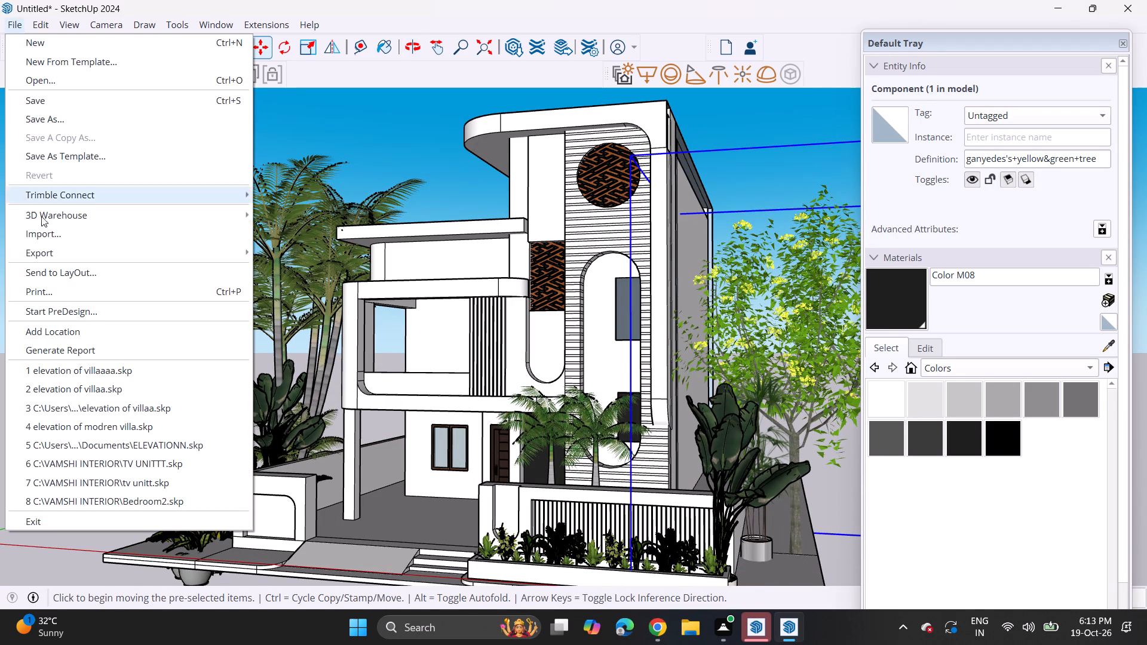
pyautogui.click(42, 226)
pyautogui.scroll(-4, 265, 192)
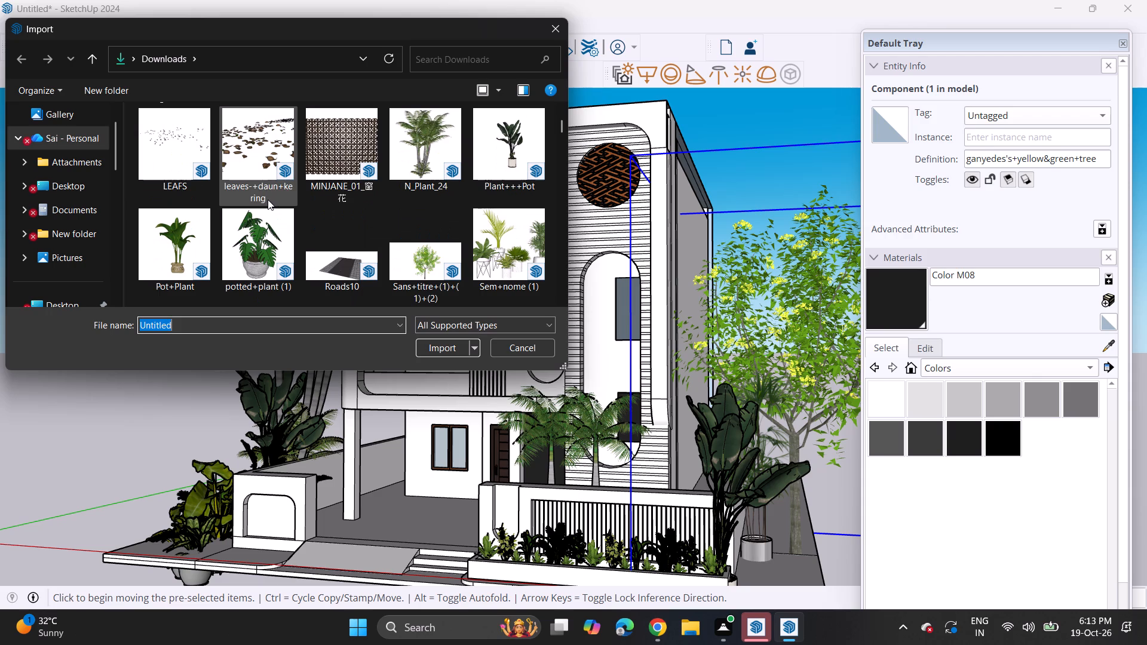
pyautogui.scroll(-2, 455, 203)
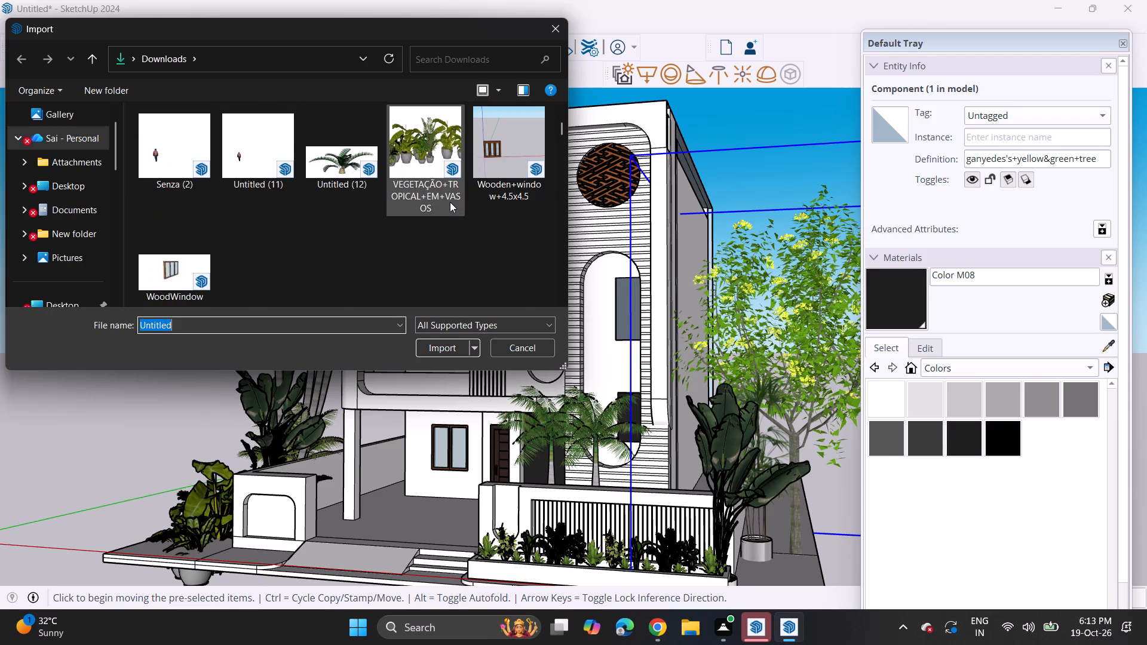
pyautogui.scroll(-9, 421, 216)
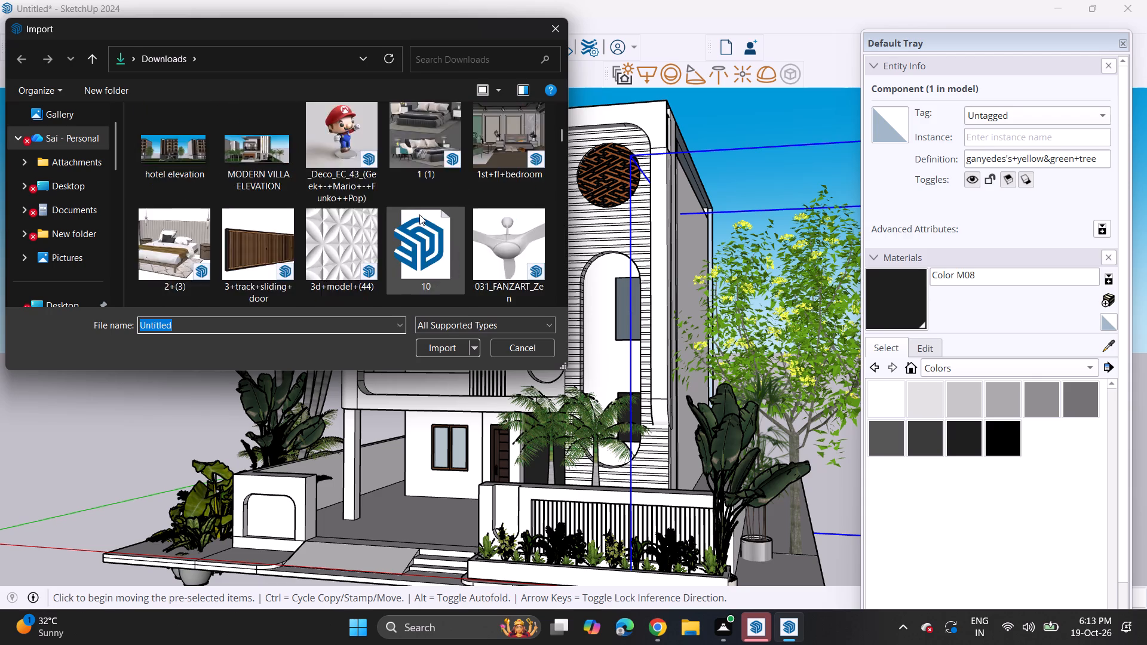
pyautogui.scroll(-18, 419, 214)
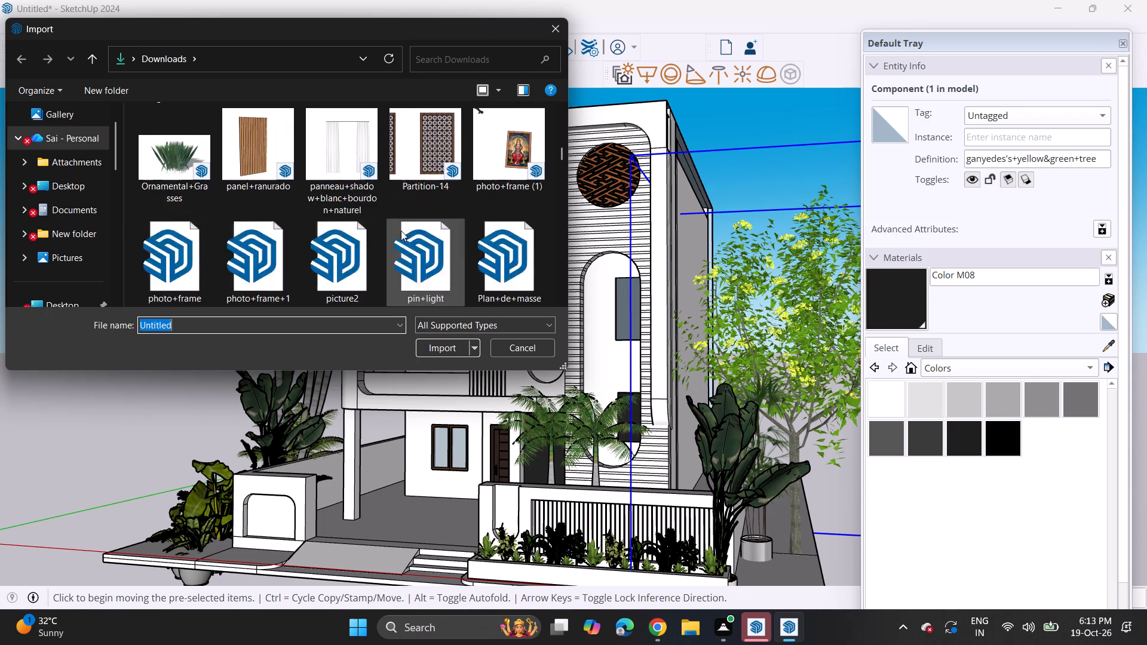
pyautogui.scroll(-17, 395, 229)
pyautogui.scroll(-4, 391, 228)
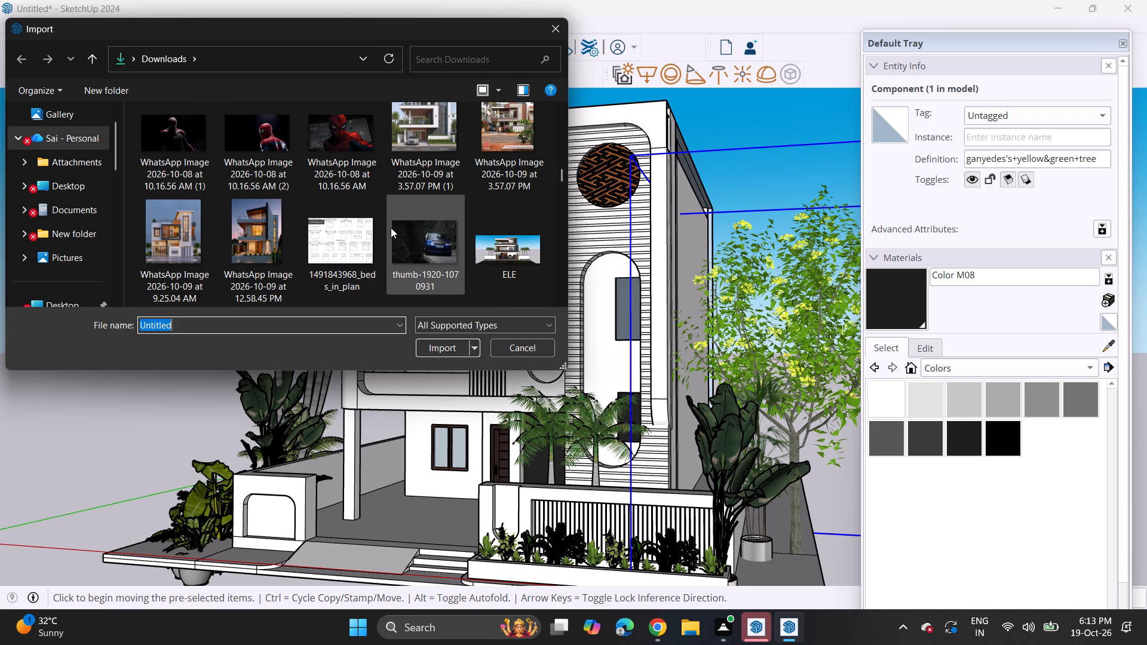
pyautogui.scroll(-3, 391, 228)
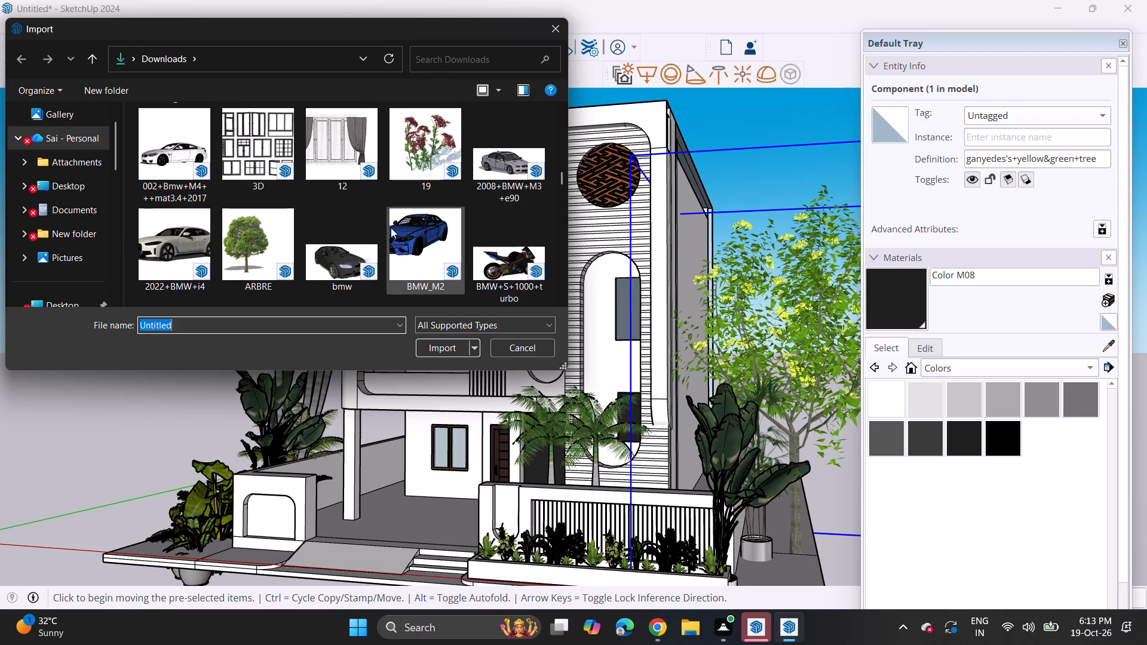
pyautogui.scroll(-8, 384, 234)
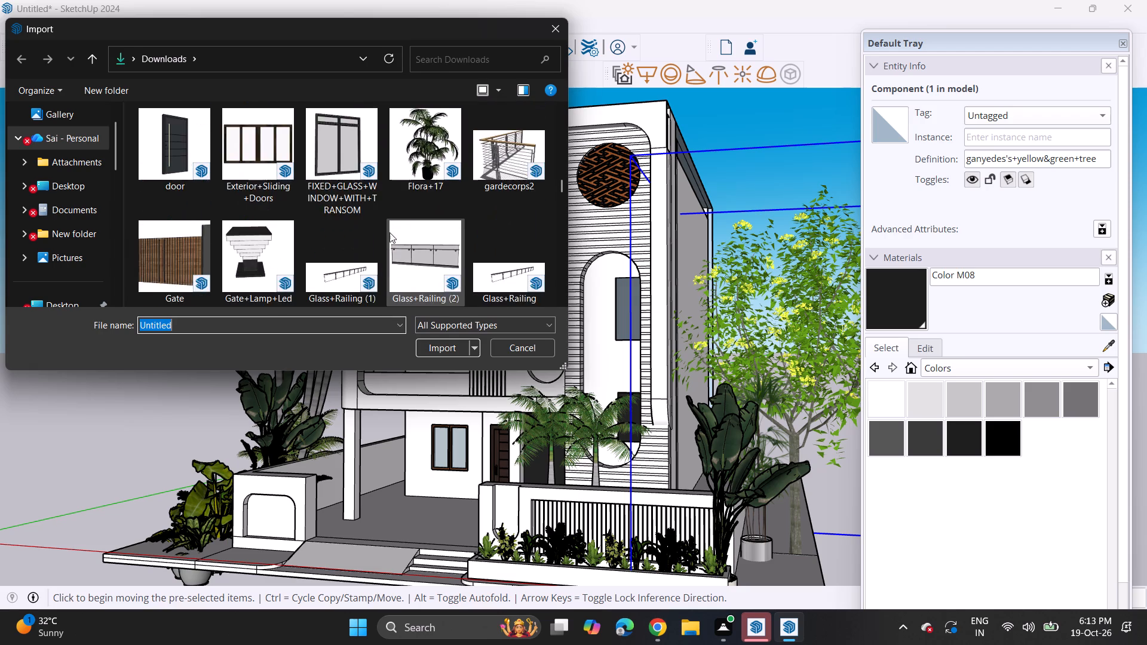
pyautogui.scroll(-9, 390, 232)
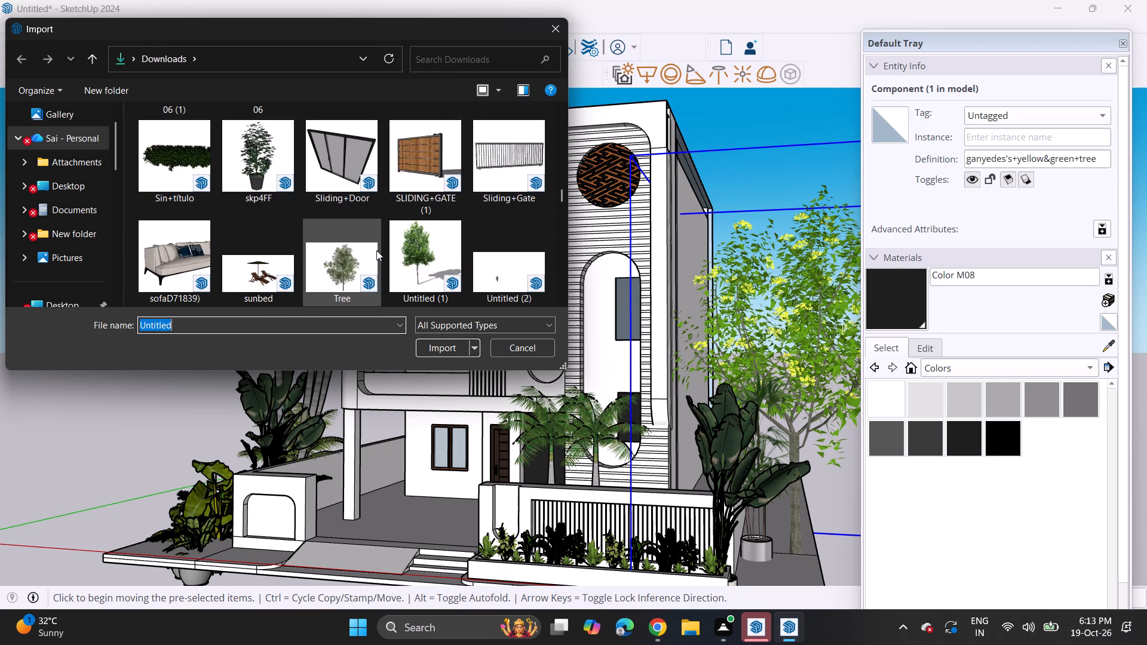
pyautogui.scroll(-5, 376, 250)
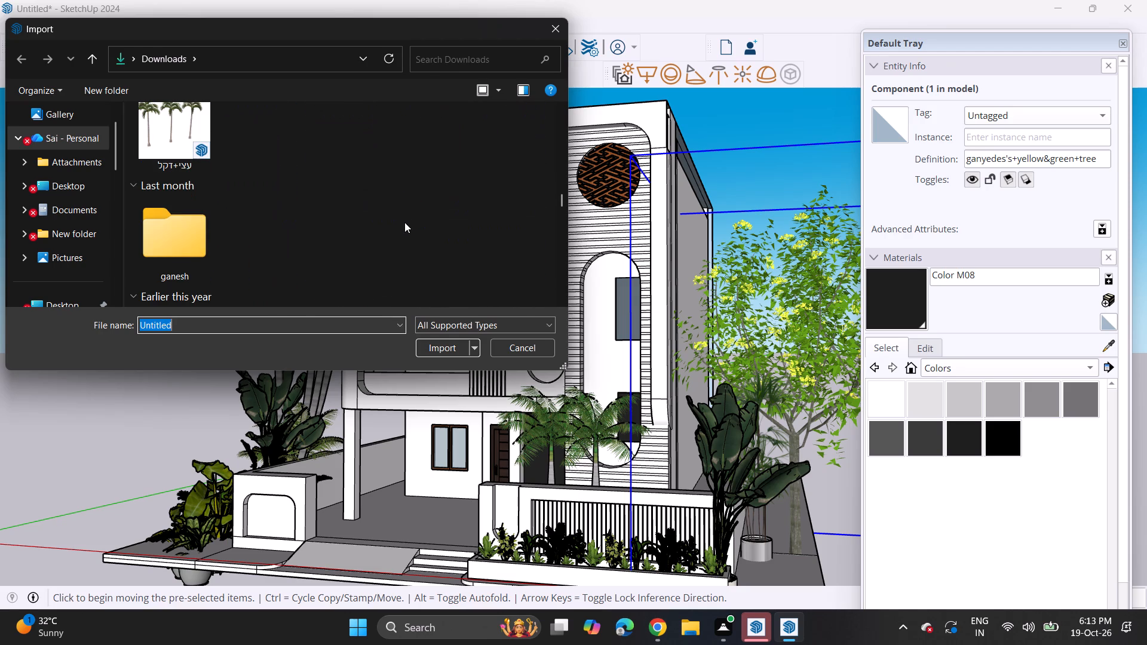
pyautogui.scroll(2, 364, 232)
# Import the model named Tree from the Downloads folder.
pyautogui.click(166, 235)
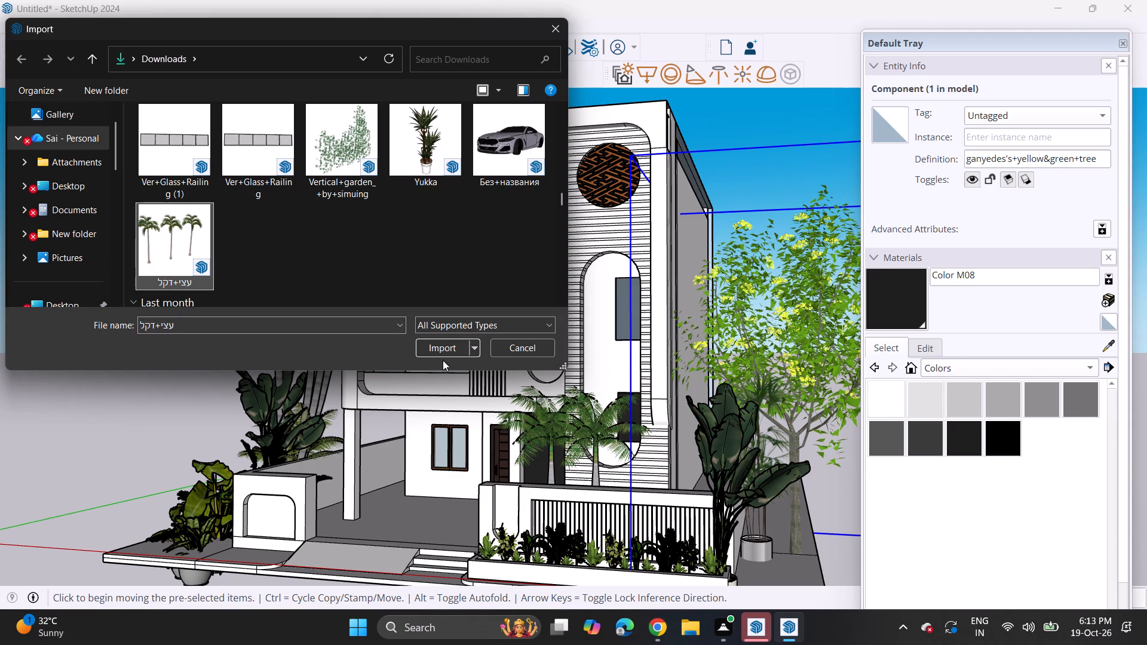
pyautogui.scroll(2, 411, 208)
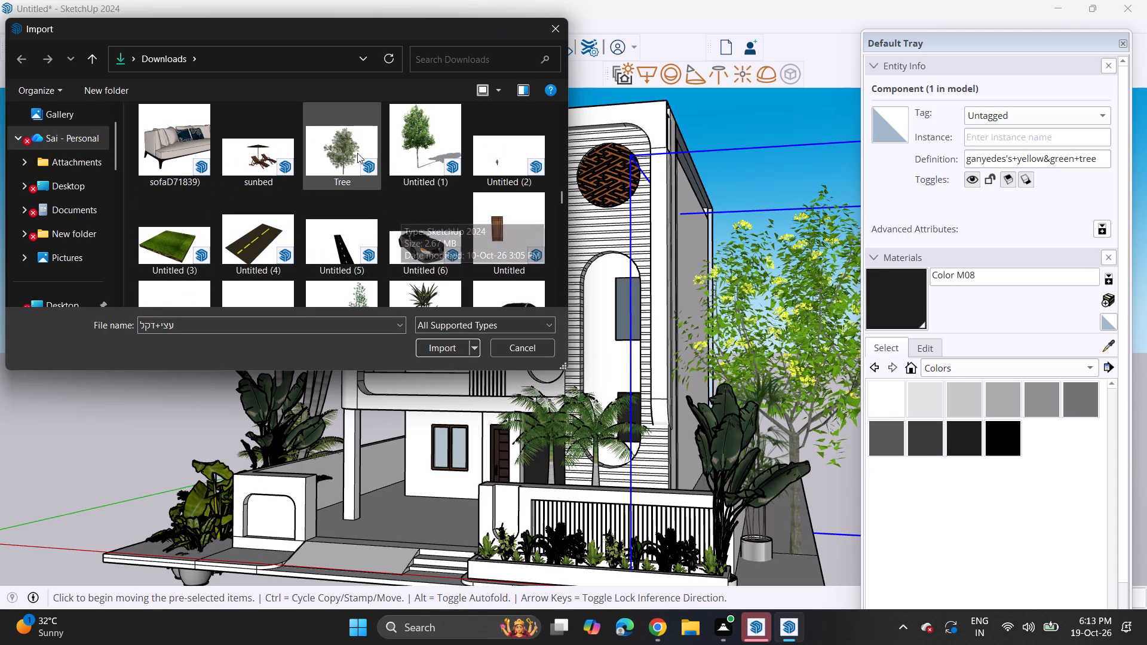
pyautogui.click(355, 150)
pyautogui.click(443, 357)
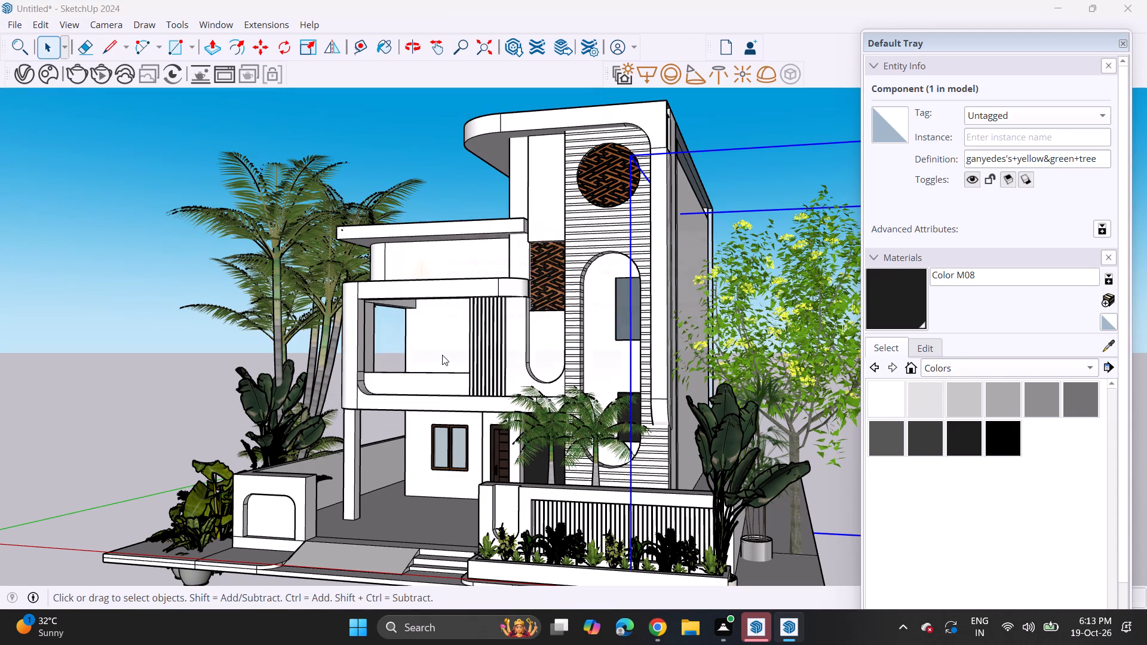
pyautogui.click(712, 351)
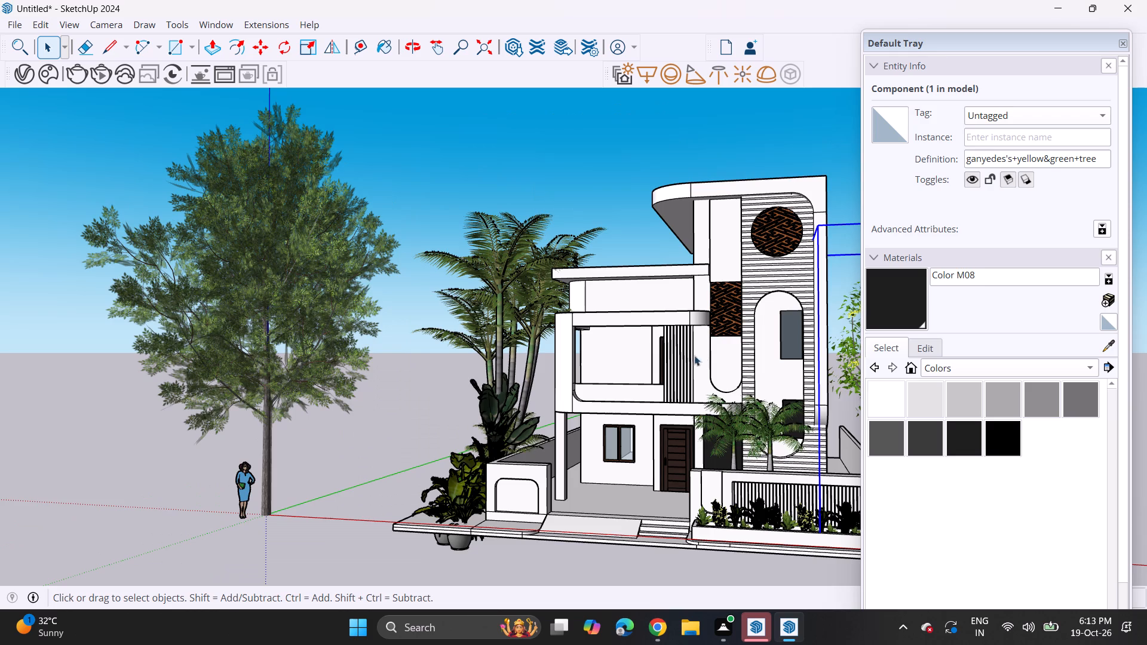
# Move the imported Tree back along the house's side and across to stand just behind the tall palms.
pyautogui.scroll(-5, 683, 358)
pyautogui.click(427, 343)
pyautogui.moveTo(381, 374); pyautogui.dragTo(388, 374, button='middle')
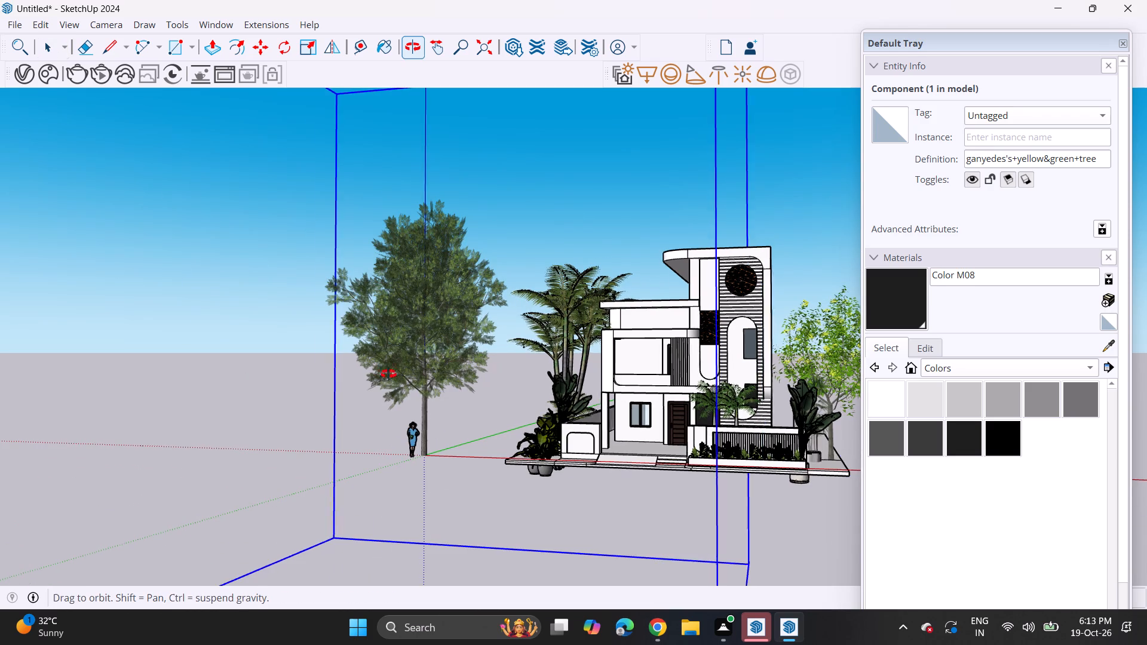
pyautogui.moveTo(388, 374); pyautogui.dragTo(920, 423, button='middle')
pyautogui.press('m')
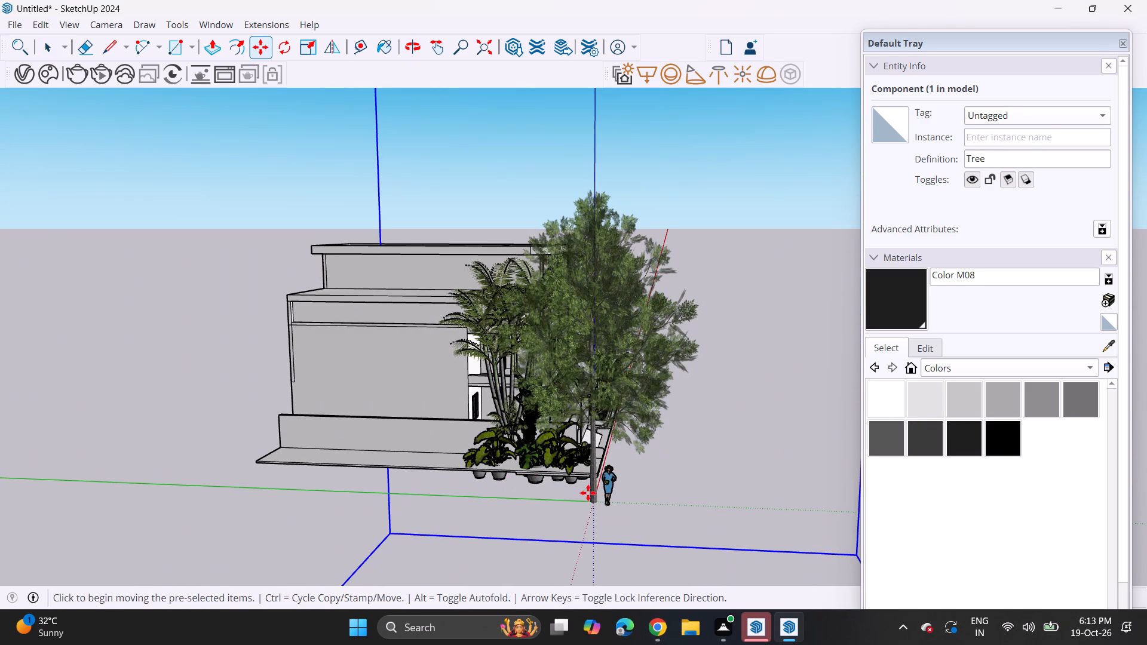
pyautogui.click(606, 378)
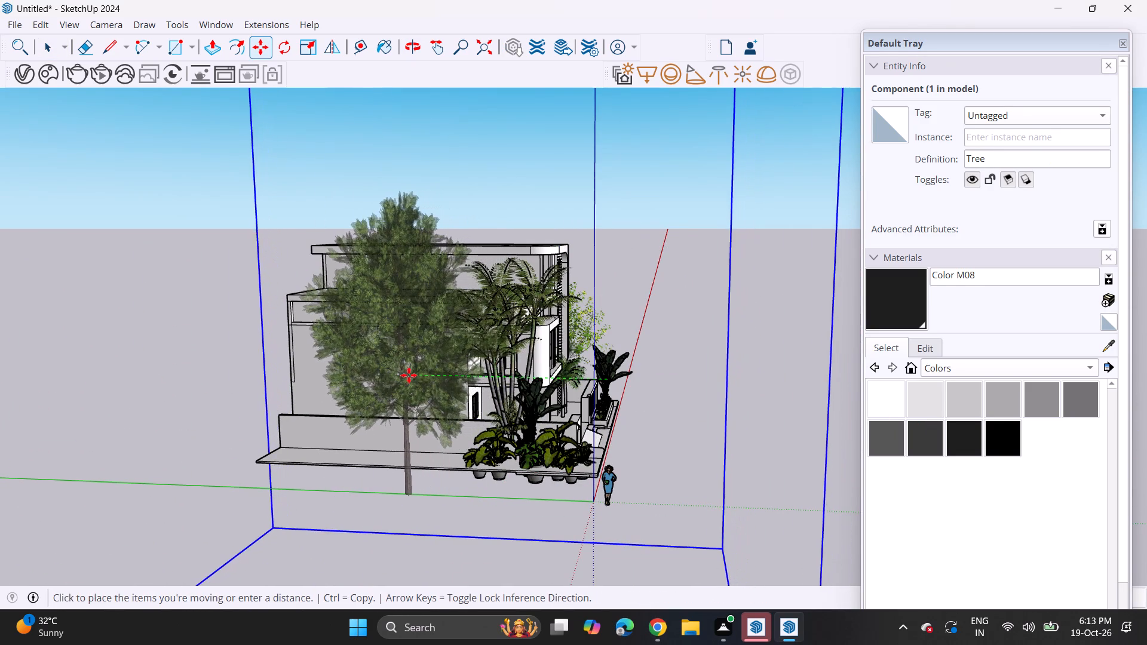
pyautogui.click(407, 375)
pyautogui.moveTo(465, 390); pyautogui.dragTo(0, 364, button='middle')
pyautogui.scroll(5, 332, 289)
pyautogui.click(346, 325)
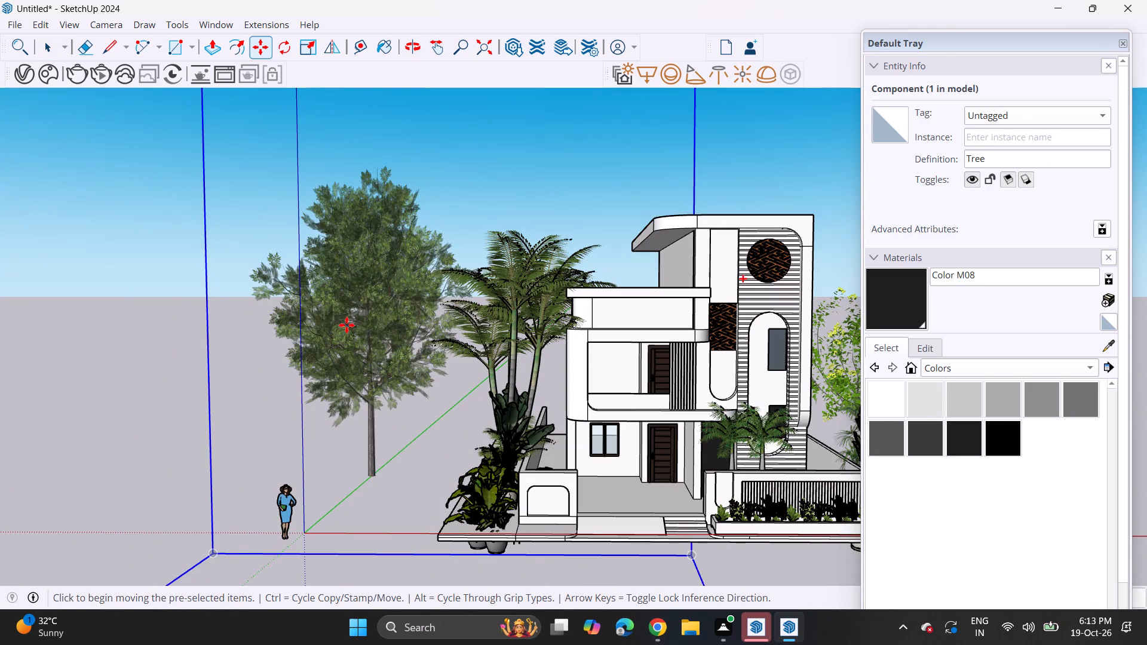
pyautogui.click(492, 329)
# Copy the Tree along the red axis to the opposite side of the house, behind the yellow-green tree.
pyautogui.click(475, 337)
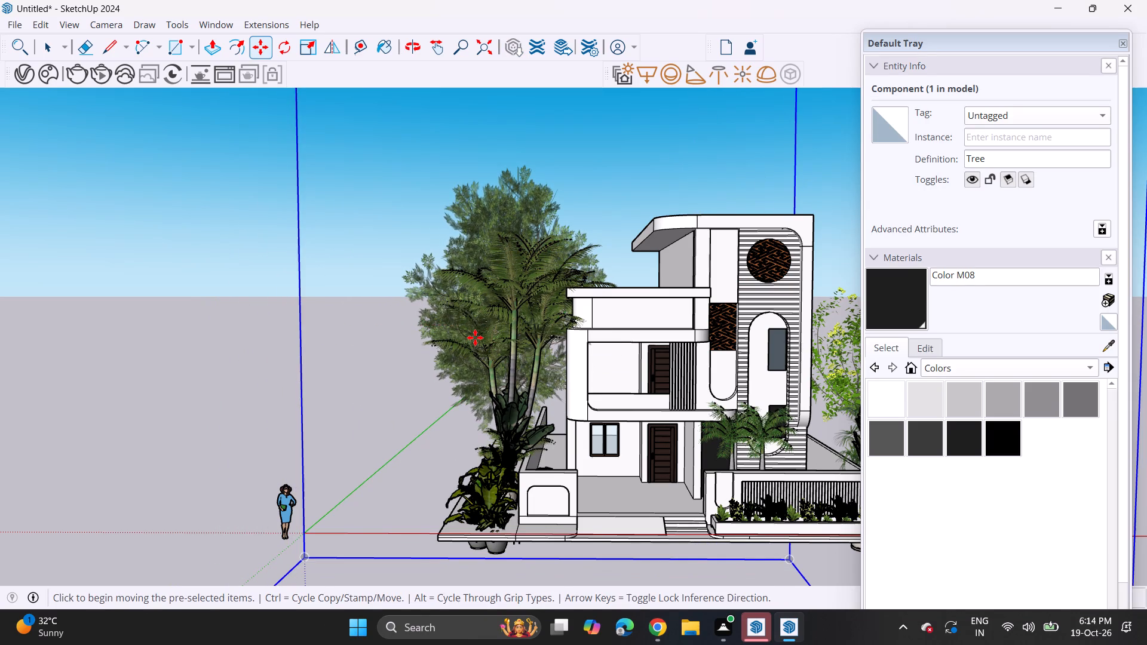
pyautogui.keyDown('shift'); pyautogui.moveTo(538, 337); pyautogui.dragTo(268, 341, button='middle'); pyautogui.keyUp('shift')
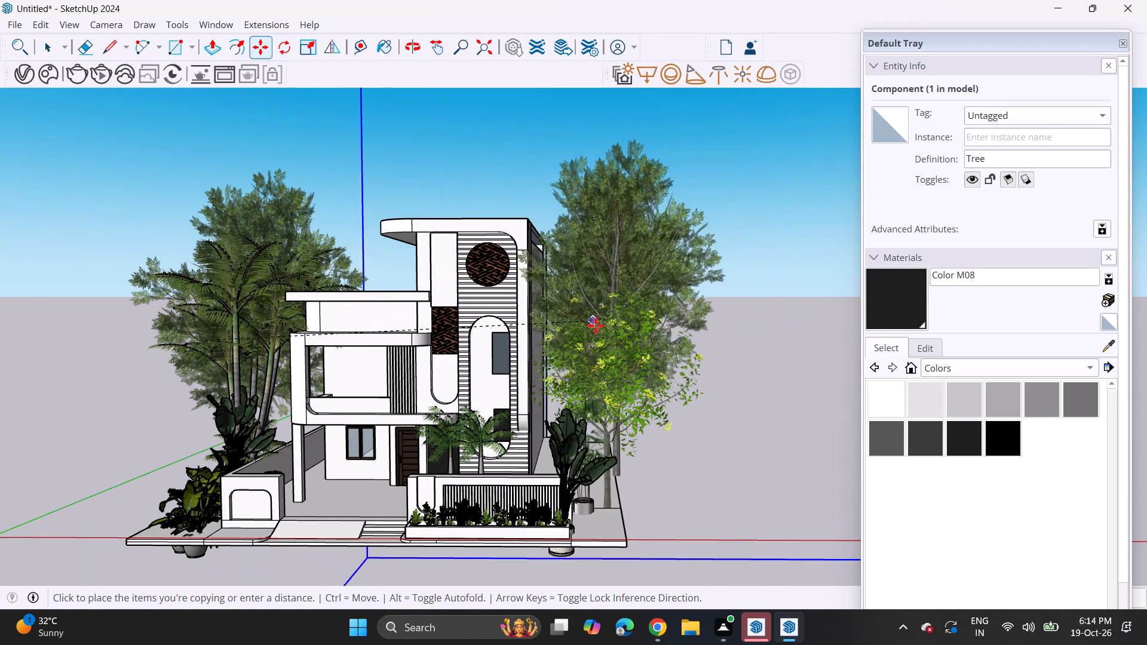
pyautogui.click(601, 335)
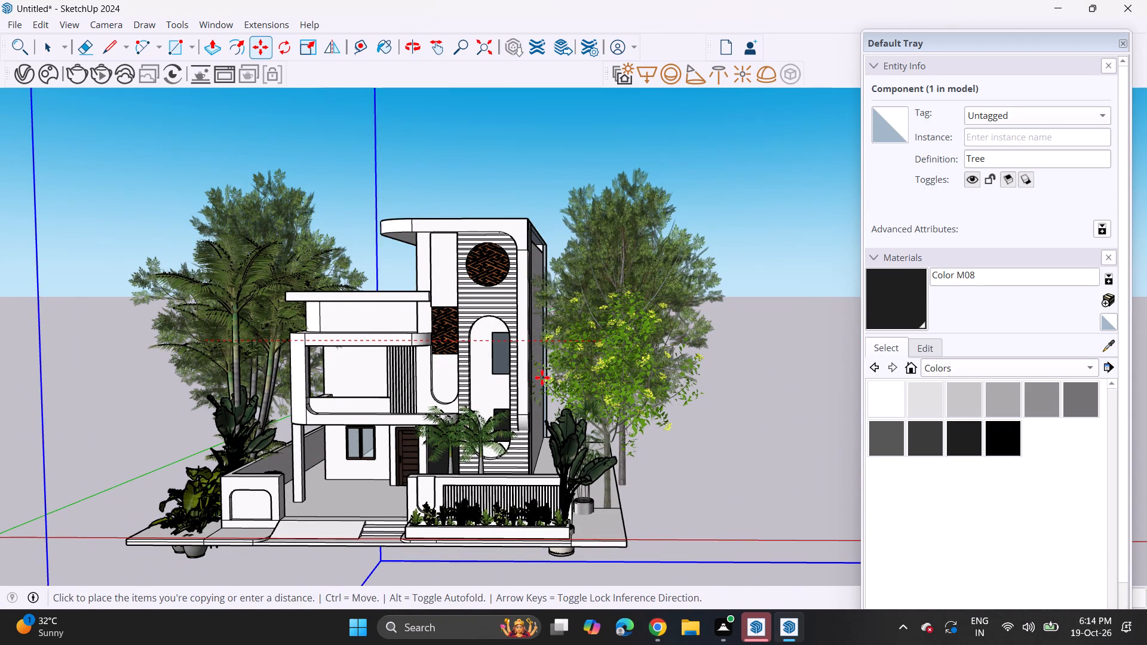
pyautogui.moveTo(542, 377); pyautogui.dragTo(588, 349, button='middle')
pyautogui.scroll(1, 535, 409)
pyautogui.press('space')
pyautogui.click(515, 129)
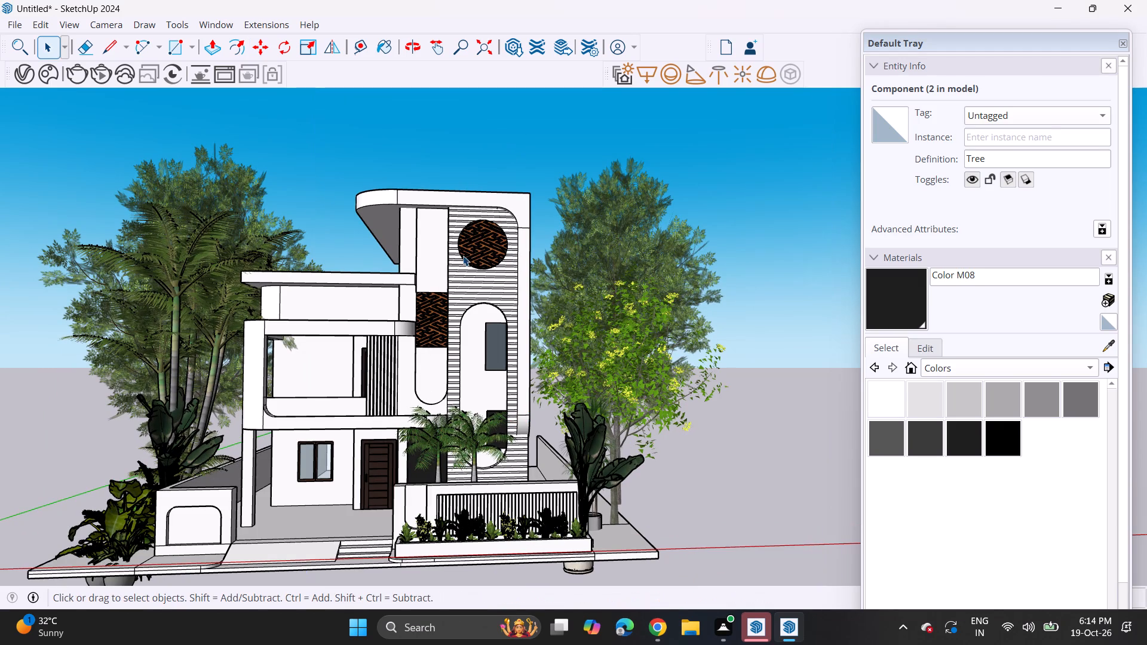
# Examine the arrangement of trees, palms and planters around the house from the front at several distances and heights.
pyautogui.keyDown('shift'); pyautogui.moveTo(459, 259); pyautogui.dragTo(520, 257, button='middle'); pyautogui.keyUp('shift')
pyautogui.moveTo(532, 330); pyautogui.dragTo(445, 338, button='middle')
pyautogui.scroll(2, 529, 330)
pyautogui.moveTo(416, 334); pyautogui.dragTo(539, 314, button='middle')
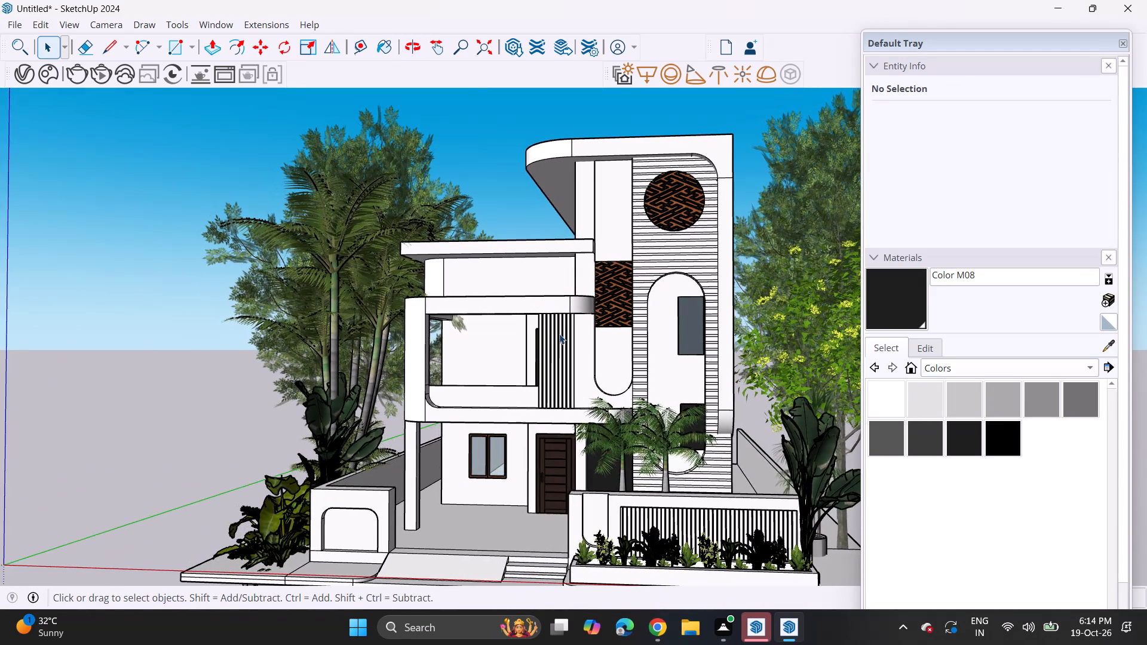
pyautogui.moveTo(565, 330); pyautogui.dragTo(580, 317, button='middle')
pyautogui.scroll(1, 580, 317)
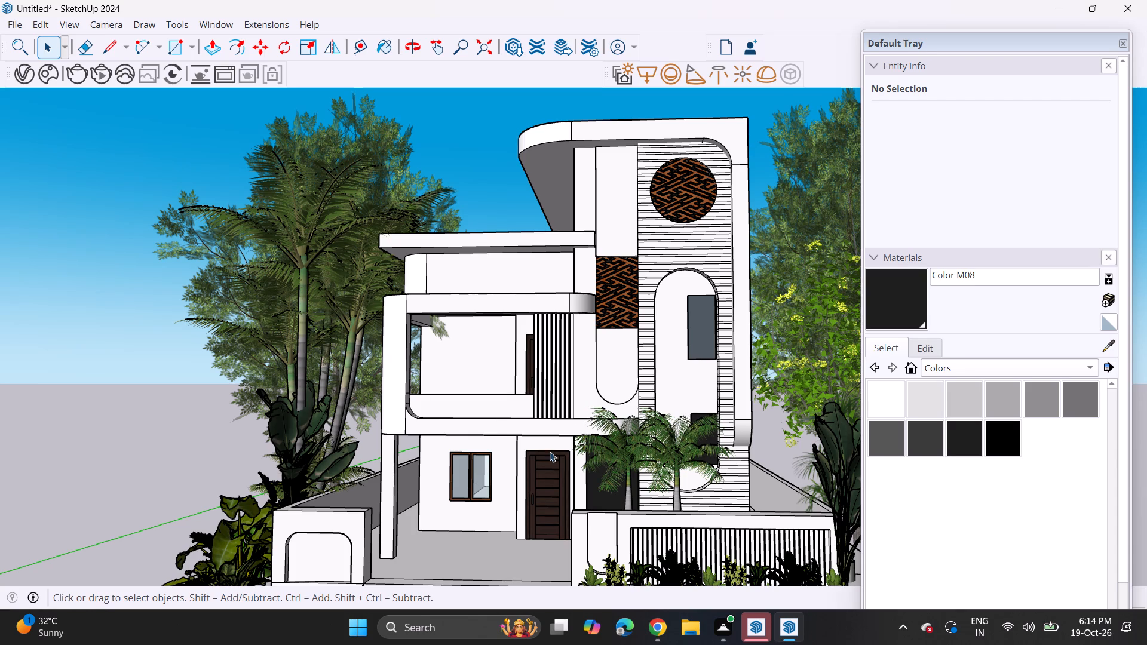
pyautogui.moveTo(541, 480); pyautogui.dragTo(576, 416, button='middle')
pyautogui.scroll(-3, 576, 415)
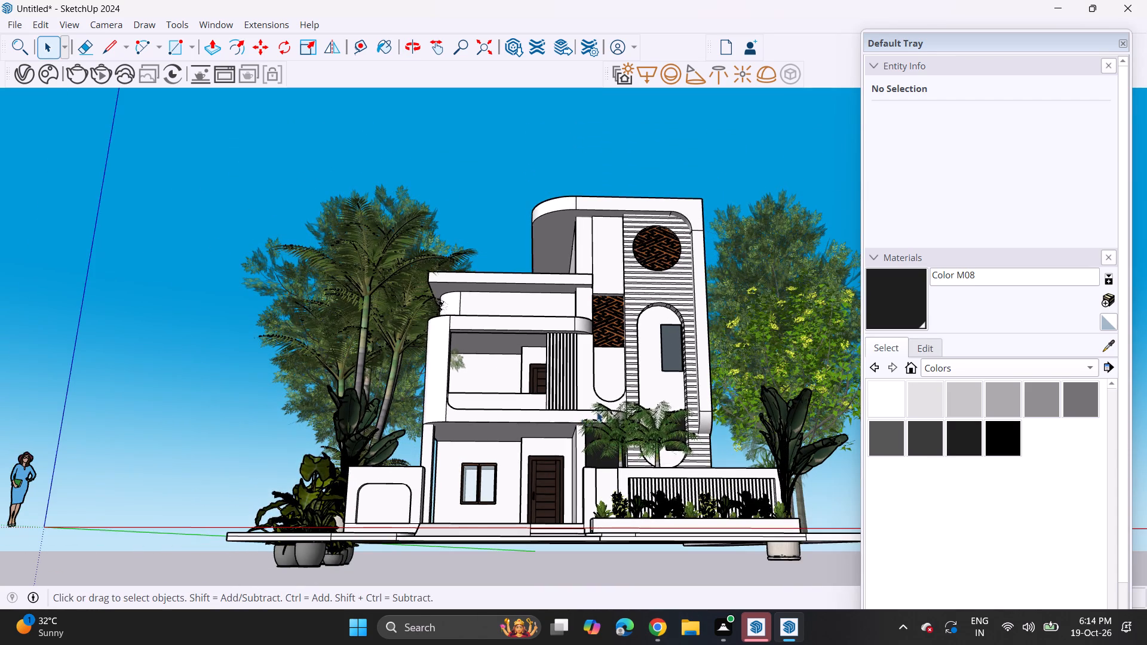
pyautogui.keyDown('shift'); pyautogui.moveTo(597, 411); pyautogui.dragTo(577, 432, button='middle'); pyautogui.keyUp('shift')
pyautogui.moveTo(577, 432); pyautogui.dragTo(572, 473, button='middle')
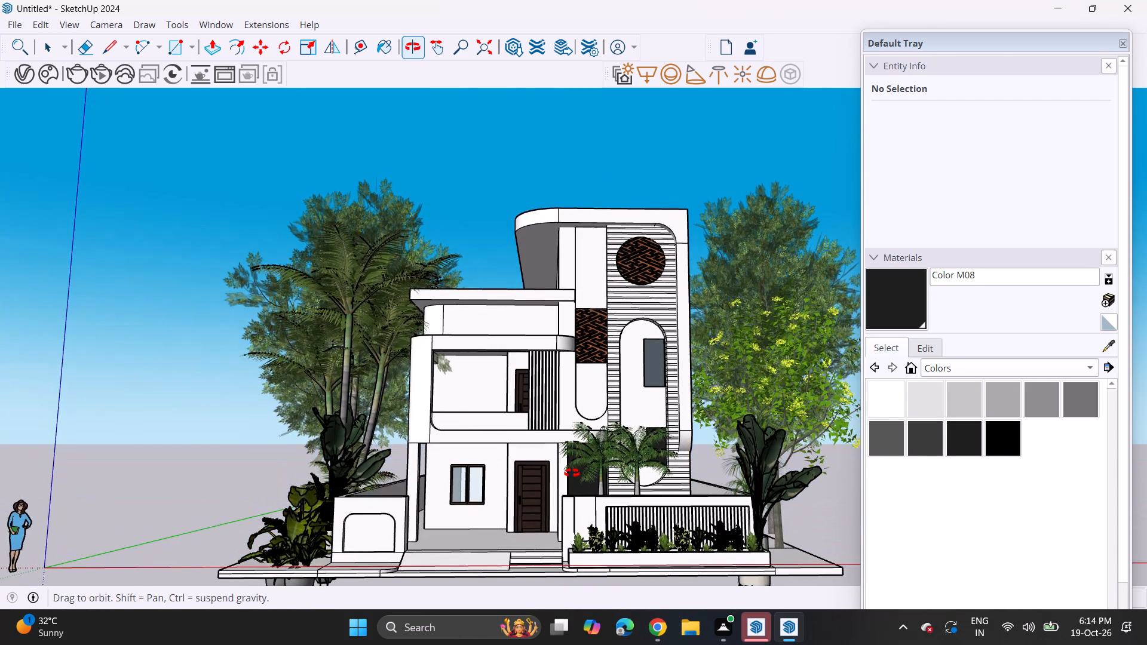
pyautogui.moveTo(572, 473); pyautogui.dragTo(571, 477, button='middle')
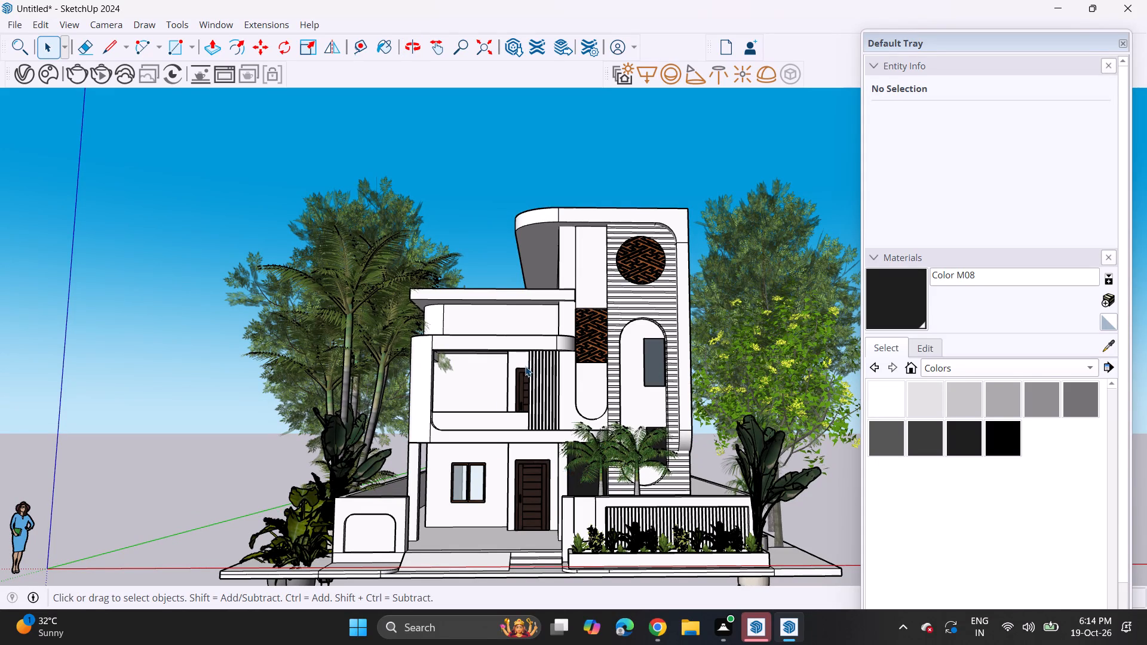
# Start importing another model into the scene.
pyautogui.click(11, 23)
pyautogui.click(44, 235)
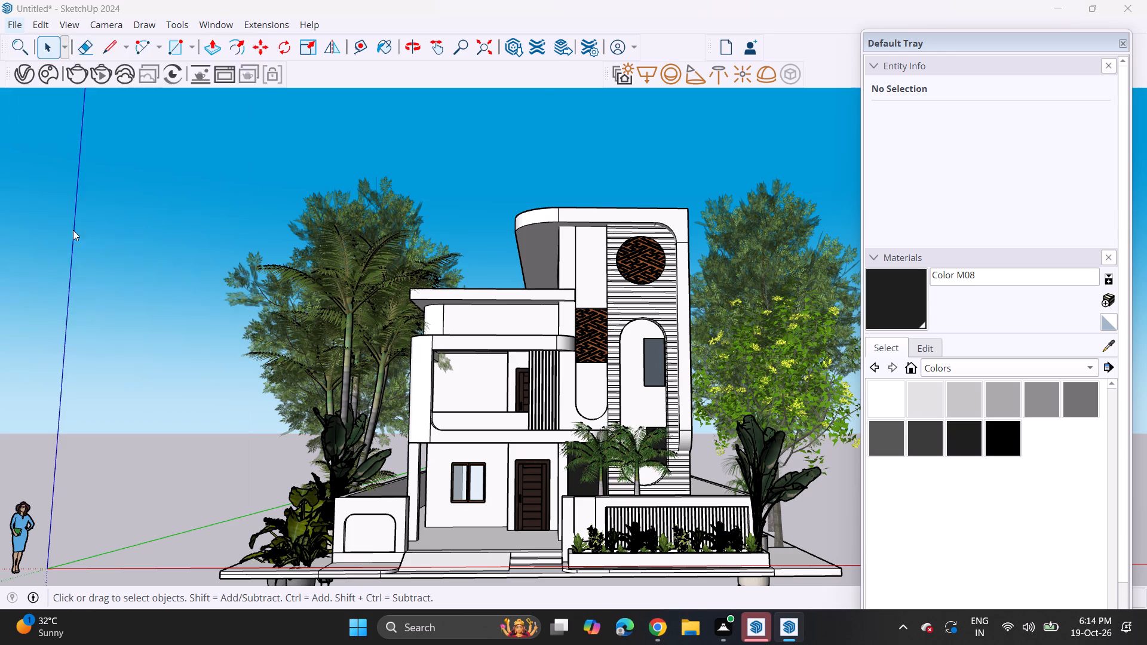
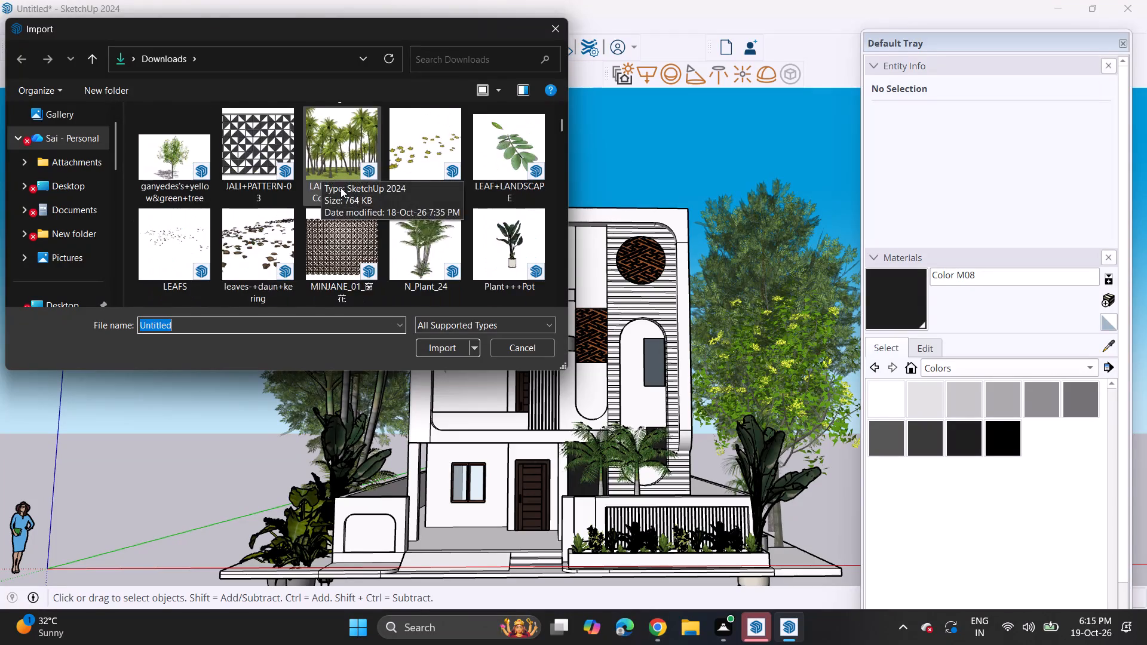
# Import the Sem+nome (1) potted plant set from Downloads and place it near the front corner by the leafy planters.
pyautogui.scroll(-2, 341, 188)
pyautogui.click(511, 133)
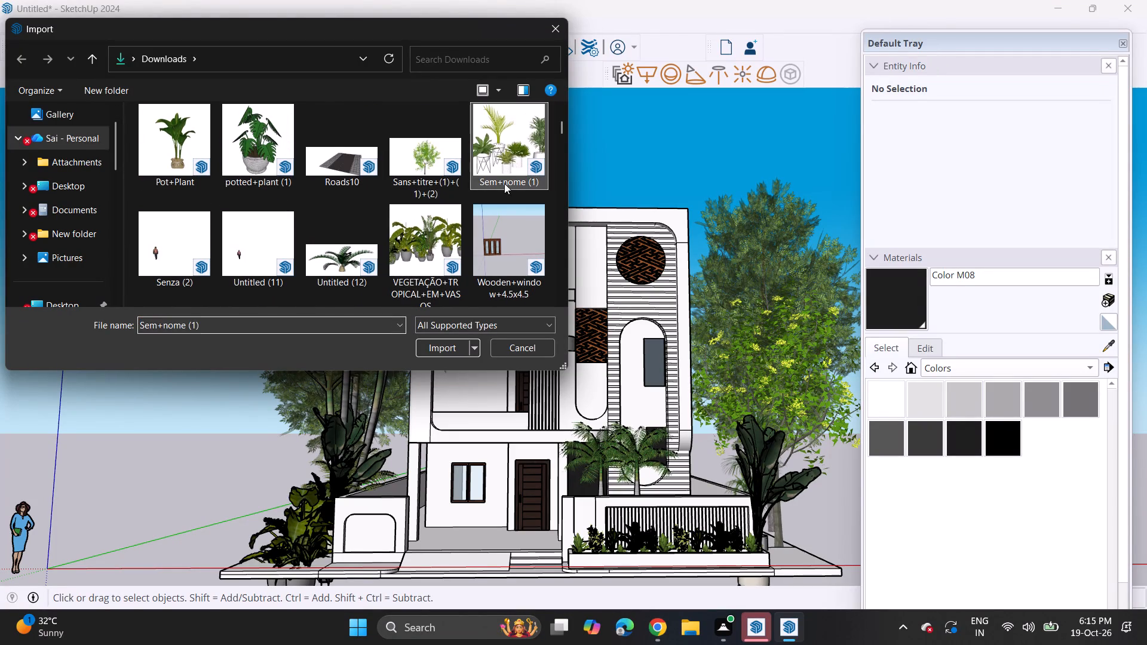
pyautogui.click(452, 343)
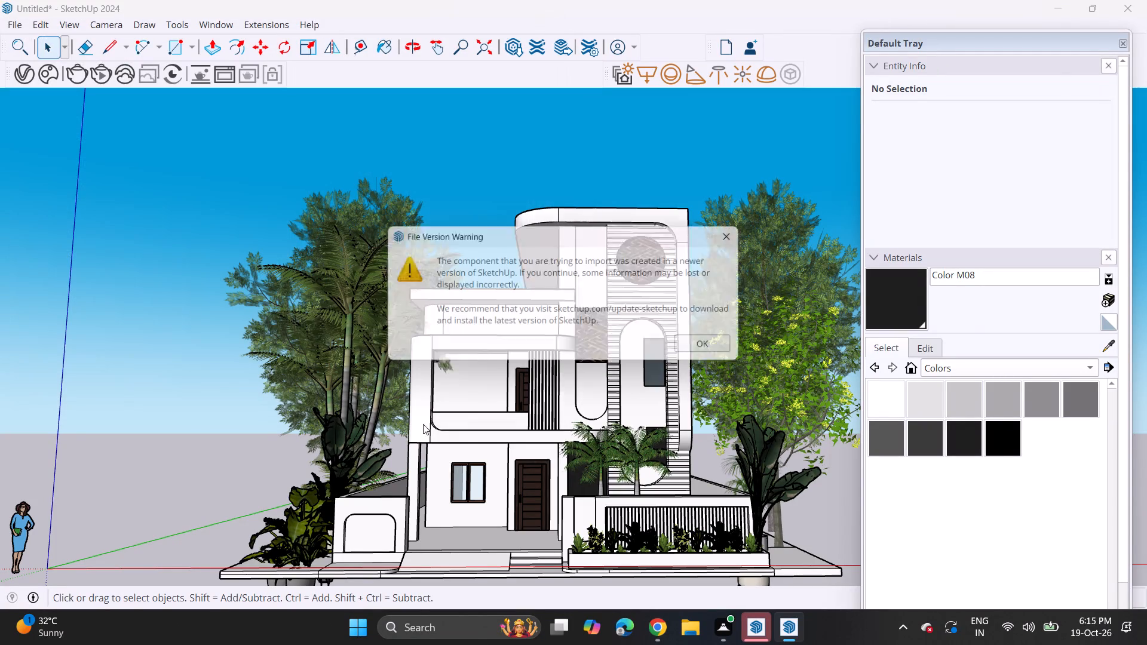
pyautogui.click(735, 342)
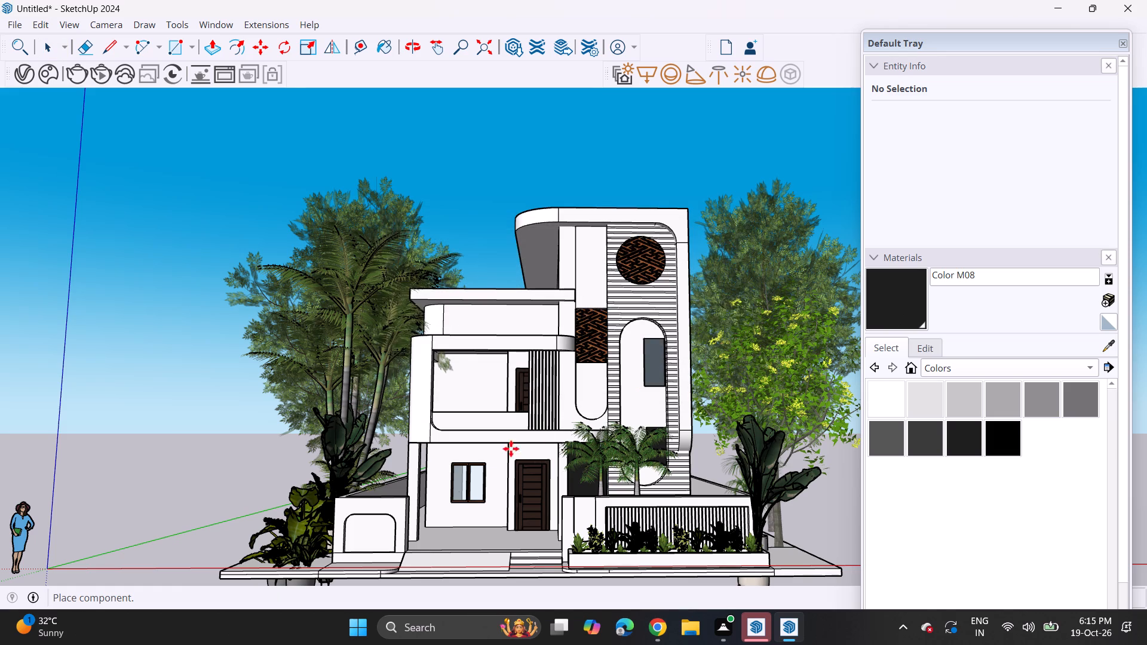
pyautogui.click(306, 576)
# Move the imported plant set clear of the boundary wall and bring it to the front edge of the plot base.
pyautogui.moveTo(395, 526); pyautogui.dragTo(379, 644, button='middle')
pyautogui.moveTo(417, 534); pyautogui.dragTo(424, 528, button='middle')
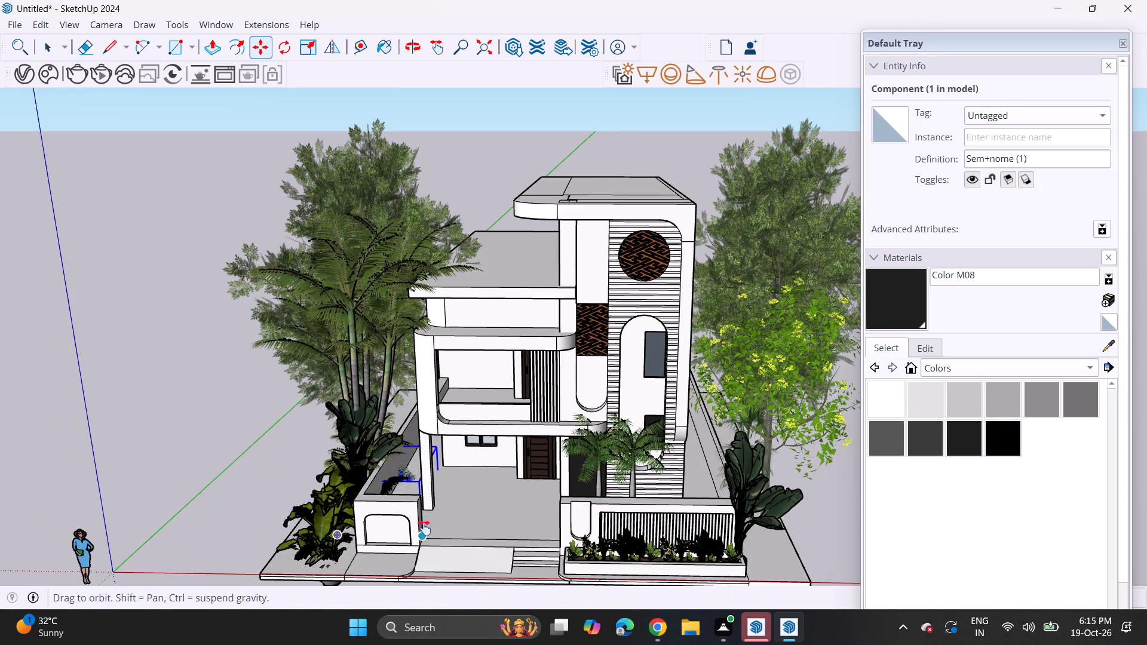
pyautogui.moveTo(424, 528); pyautogui.dragTo(488, 400, button='middle')
pyautogui.keyDown('shift'); pyautogui.scroll(1, 473, 432); pyautogui.keyUp('shift')
pyautogui.moveTo(491, 392); pyautogui.dragTo(491, 515, button='middle')
pyautogui.click(476, 339)
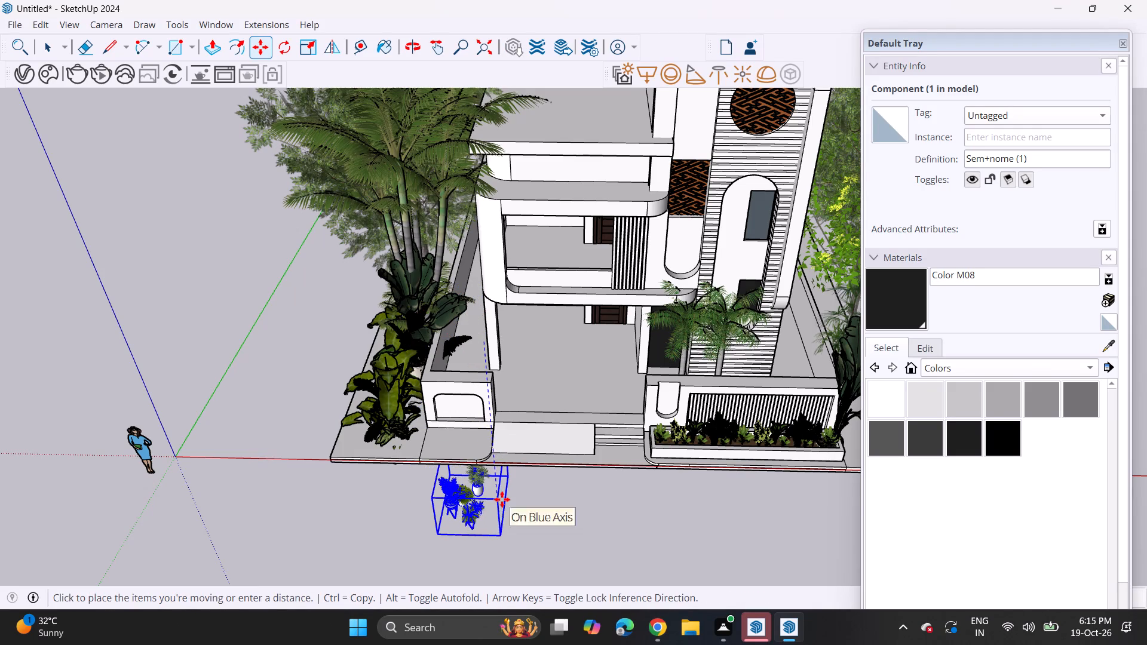
pyautogui.click(502, 499)
pyautogui.moveTo(500, 538); pyautogui.dragTo(510, 417, button='middle')
pyautogui.keyDown('shift'); pyautogui.moveTo(488, 505); pyautogui.dragTo(557, 258, button='middle'); pyautogui.keyUp('shift')
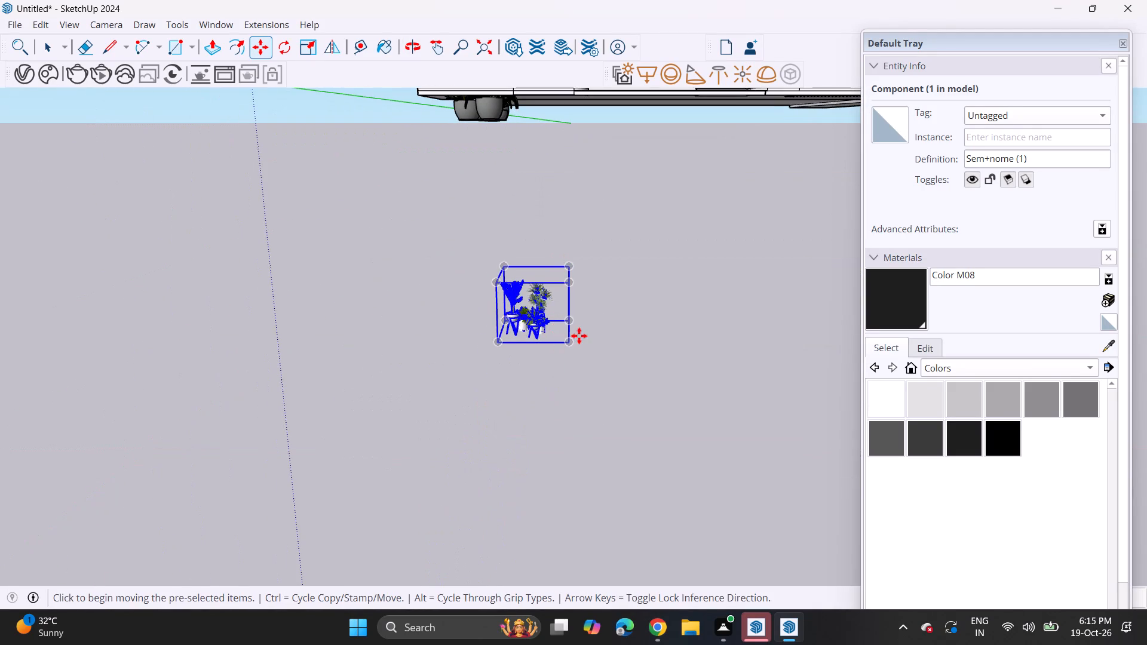
pyautogui.click(572, 341)
pyautogui.keyDown('shift'); pyautogui.moveTo(587, 107); pyautogui.dragTo(586, 330, button='middle'); pyautogui.keyUp('shift')
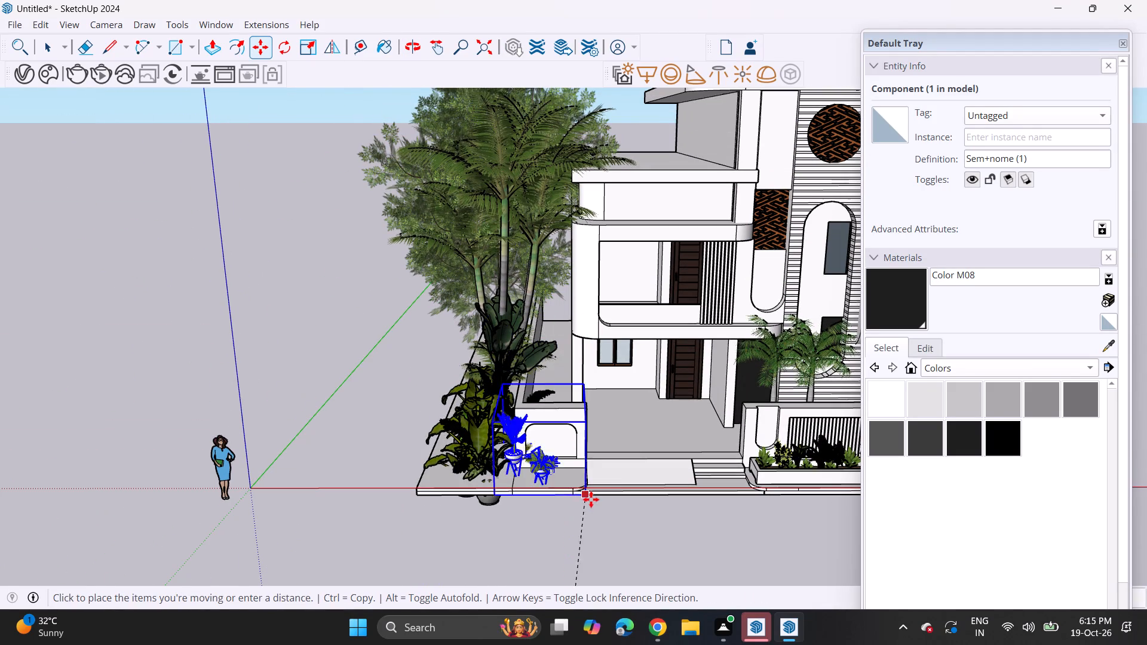
pyautogui.click(583, 499)
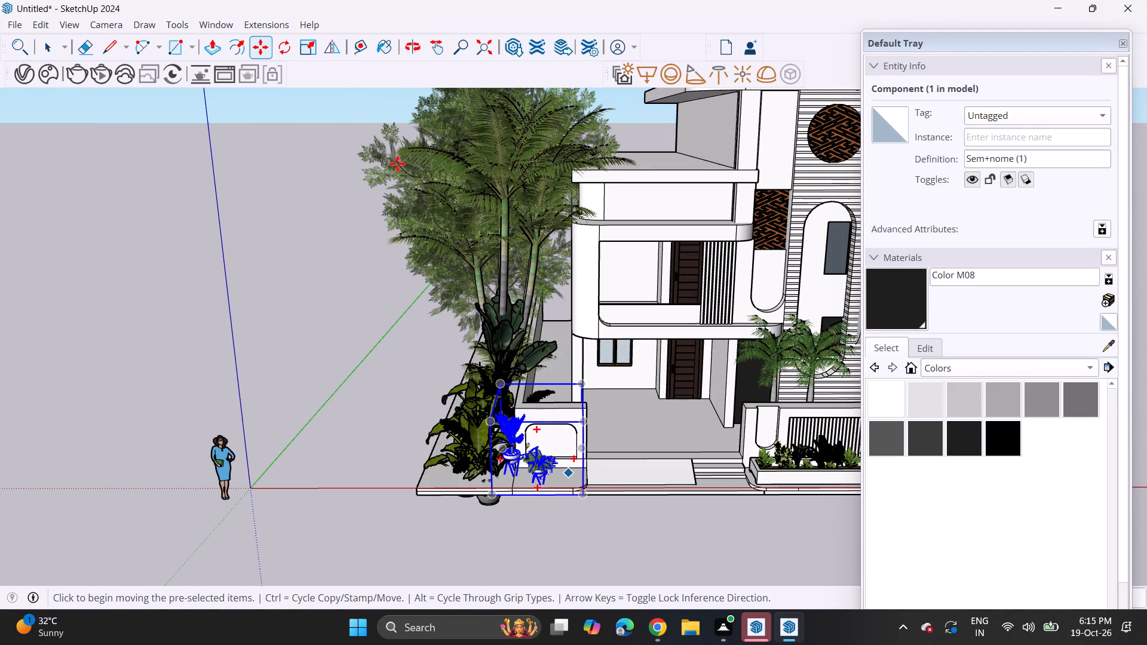
# Rotate the plant set a quarter turn clockwise about the vertical axis.
pyautogui.click(283, 44)
pyautogui.scroll(-4, 389, 306)
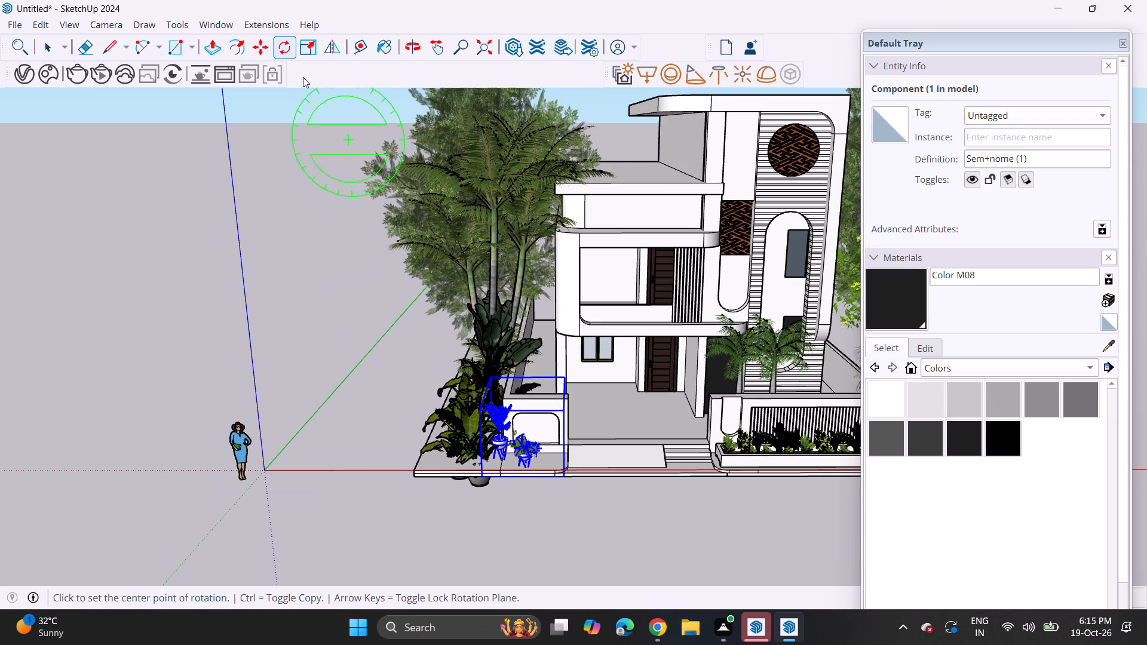
pyautogui.scroll(-7, 403, 334)
pyautogui.click(449, 469)
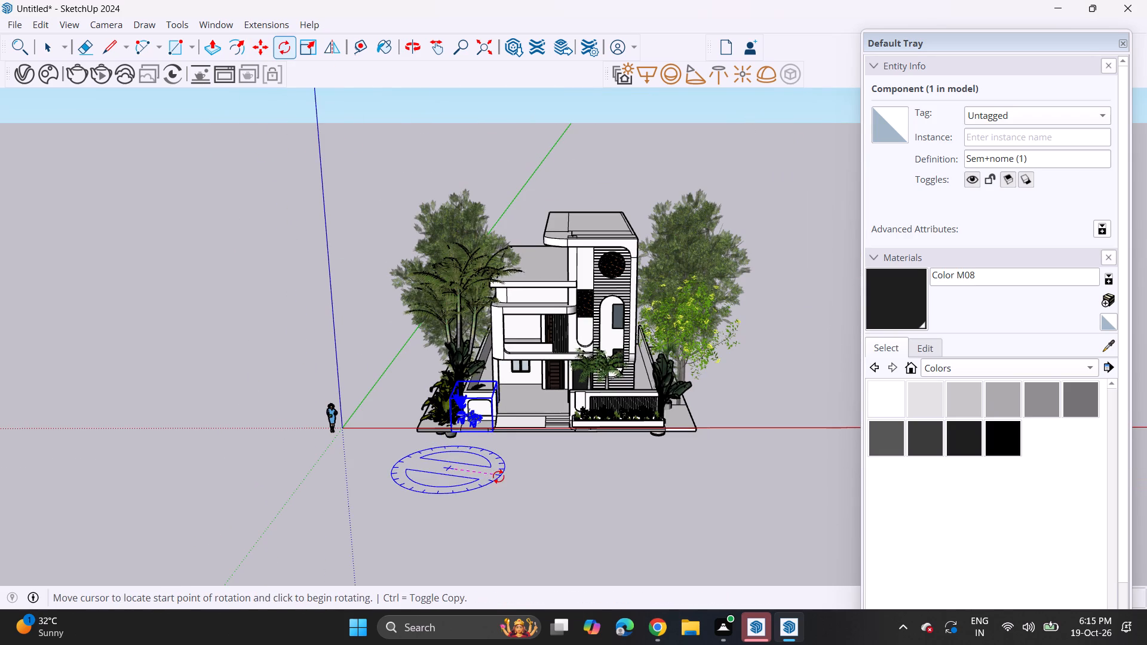
pyautogui.click(514, 469)
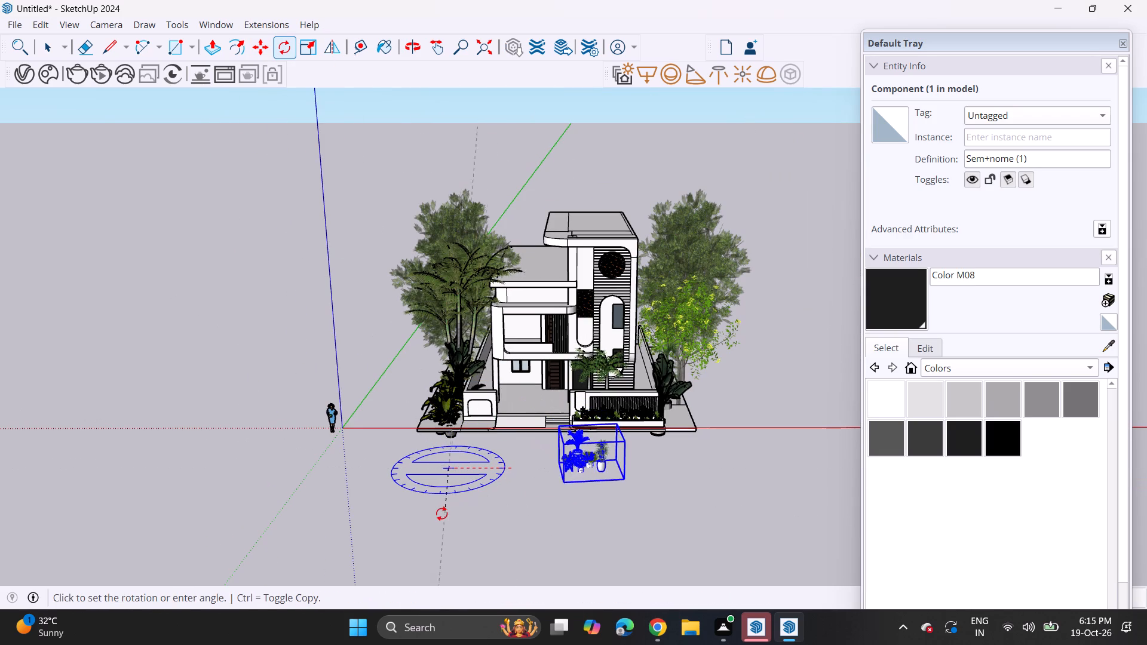
pyautogui.click(440, 515)
# Move the rotated plant set in front of the short boundary wall, beside the leafy planters and the entrance.
pyautogui.scroll(3, 661, 488)
pyautogui.press('m')
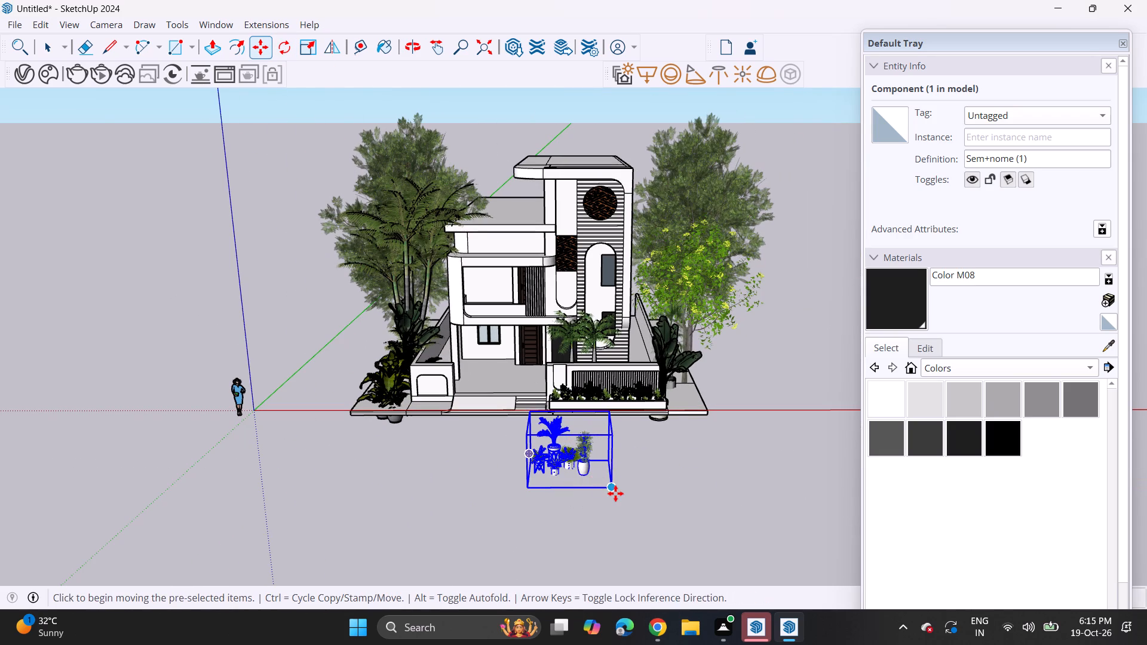
pyautogui.click(615, 493)
pyautogui.scroll(8, 499, 443)
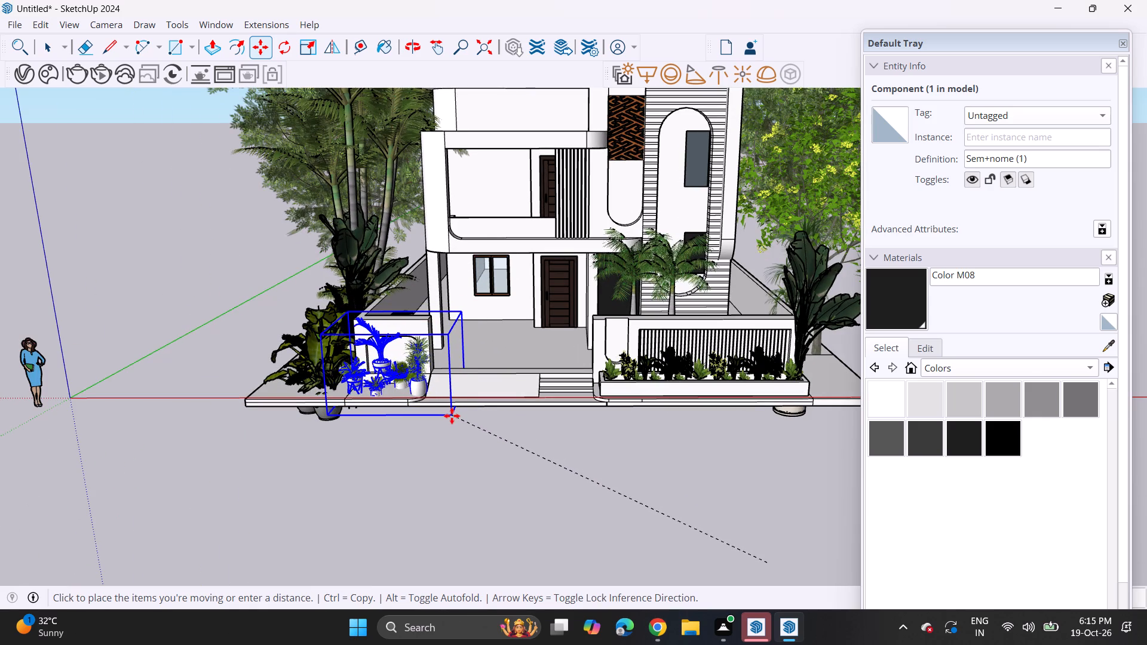
pyautogui.click(452, 416)
pyautogui.press('space')
pyautogui.click(170, 244)
# Scale the tall Coqueiro palms down uniformly so their crowns sit near the first-floor roof level.
pyautogui.moveTo(388, 328); pyautogui.dragTo(428, 255, button='middle')
pyautogui.scroll(1, 495, 266)
pyautogui.moveTo(545, 260); pyautogui.dragTo(450, 362, button='middle')
pyautogui.moveTo(455, 362); pyautogui.dragTo(425, 378, button='middle')
pyautogui.scroll(-2, 413, 362)
pyautogui.moveTo(418, 370); pyautogui.dragTo(508, 374, button='middle')
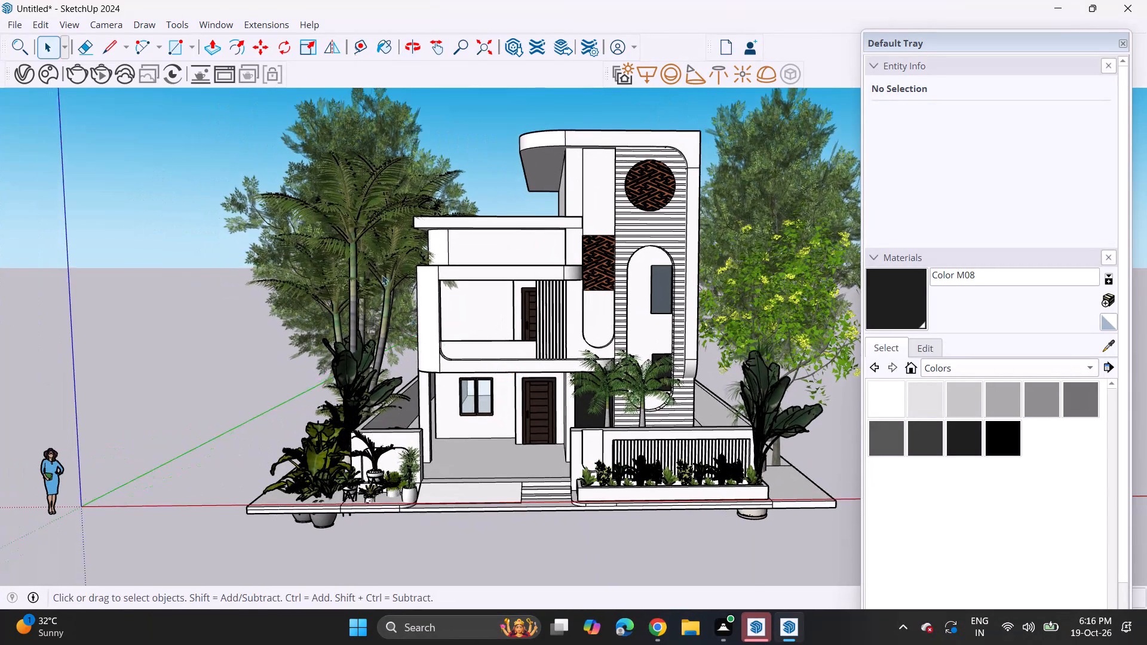
pyautogui.click(365, 164)
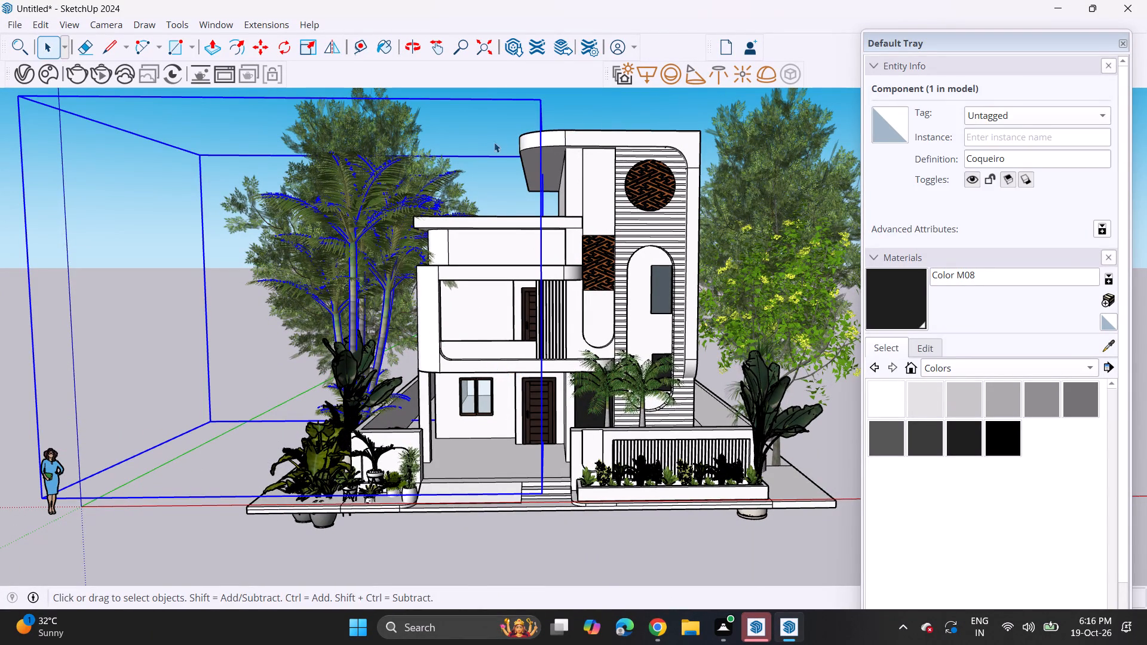
pyautogui.press('m')
pyautogui.click(309, 51)
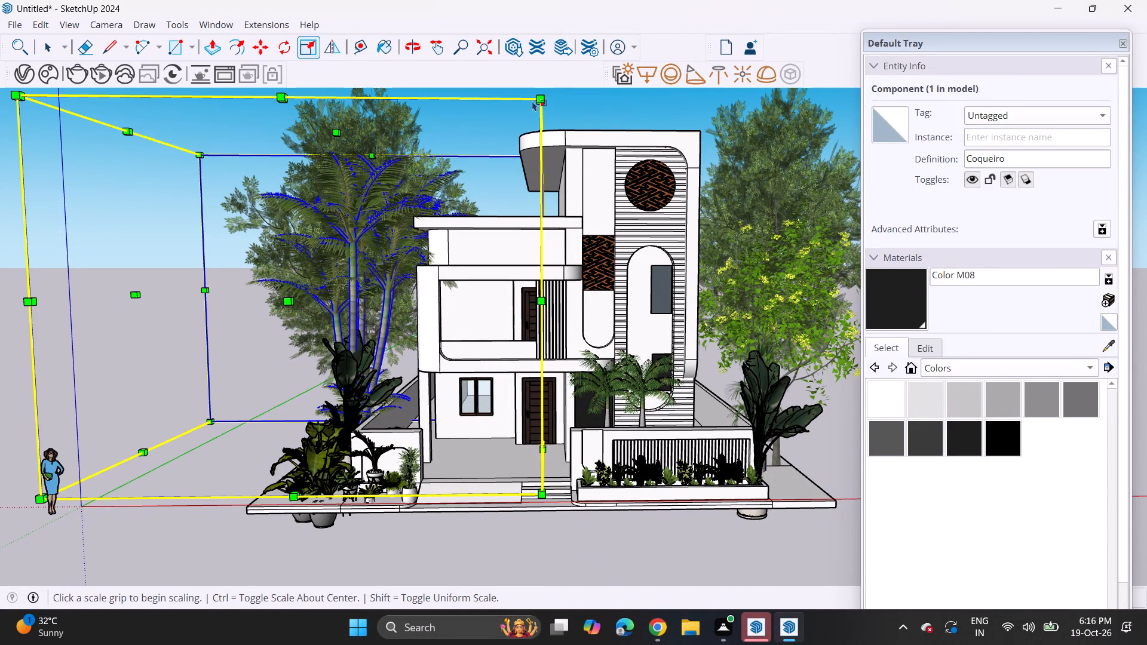
pyautogui.click(539, 99)
pyautogui.click(490, 208)
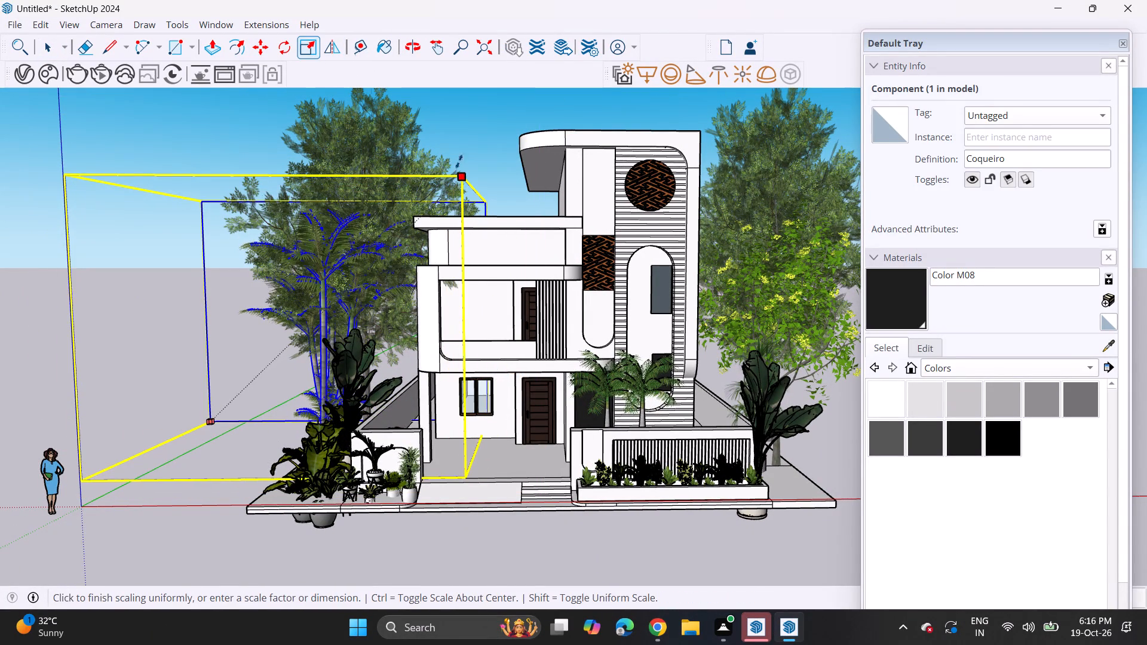
pyautogui.press('space')
# Scale down uniformly the Tree that stands behind the tall palms.
pyautogui.click(388, 147)
pyautogui.click(344, 137)
pyautogui.click(363, 143)
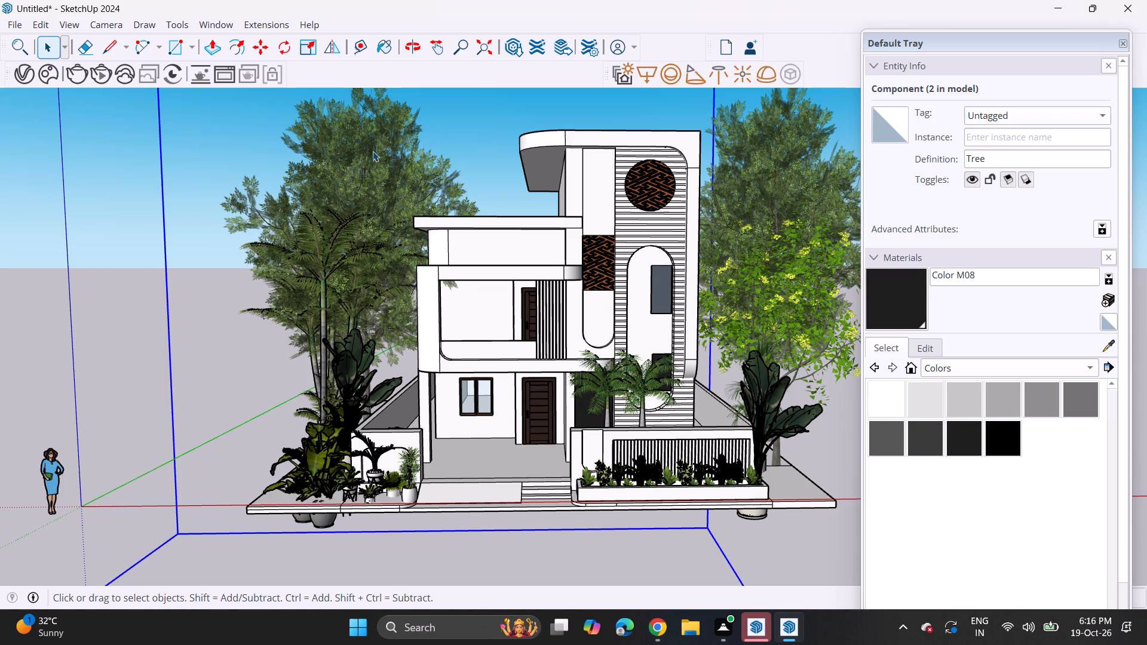
pyautogui.scroll(-20, 398, 159)
pyautogui.scroll(-2, 398, 159)
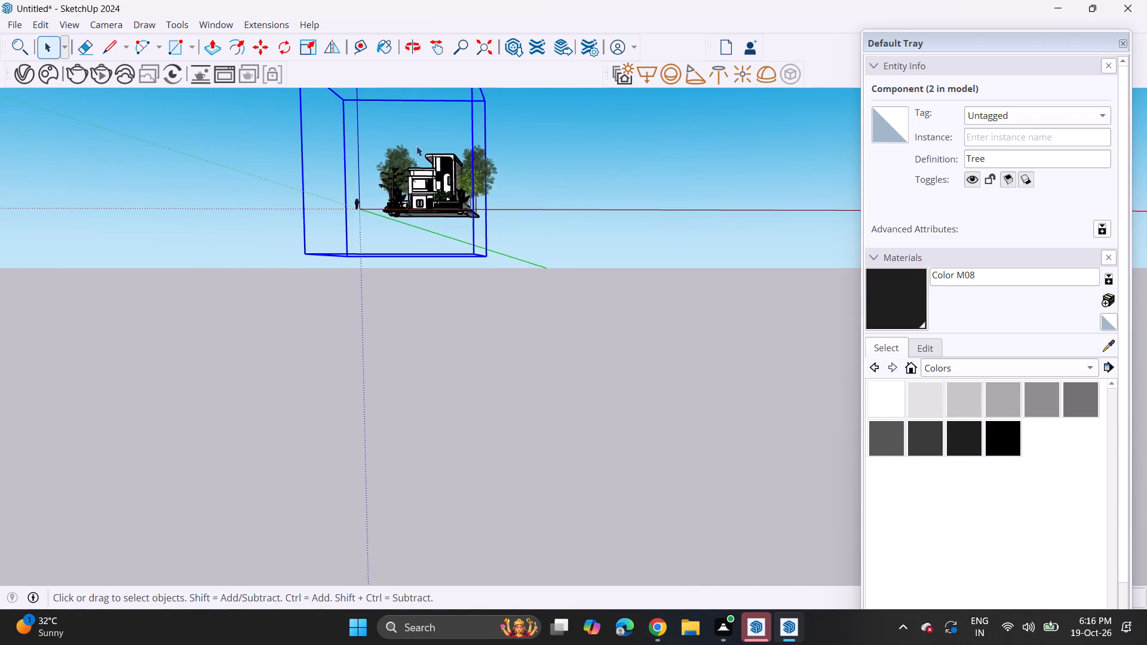
pyautogui.moveTo(415, 143); pyautogui.dragTo(517, 275, button='middle')
pyautogui.click(309, 39)
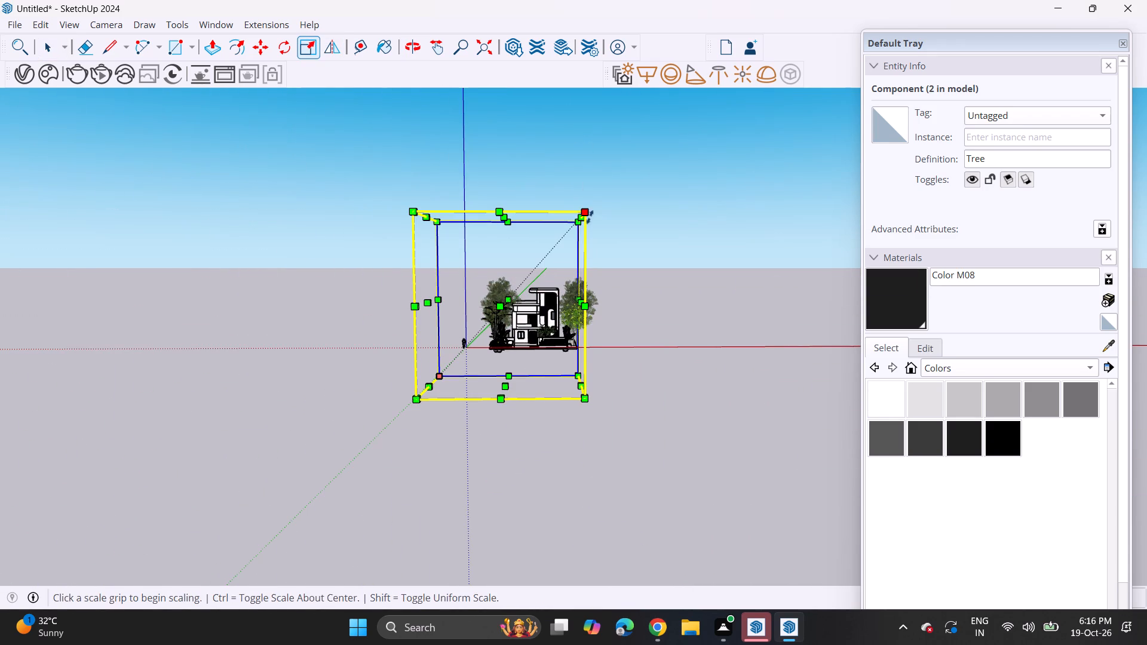
pyautogui.click(590, 211)
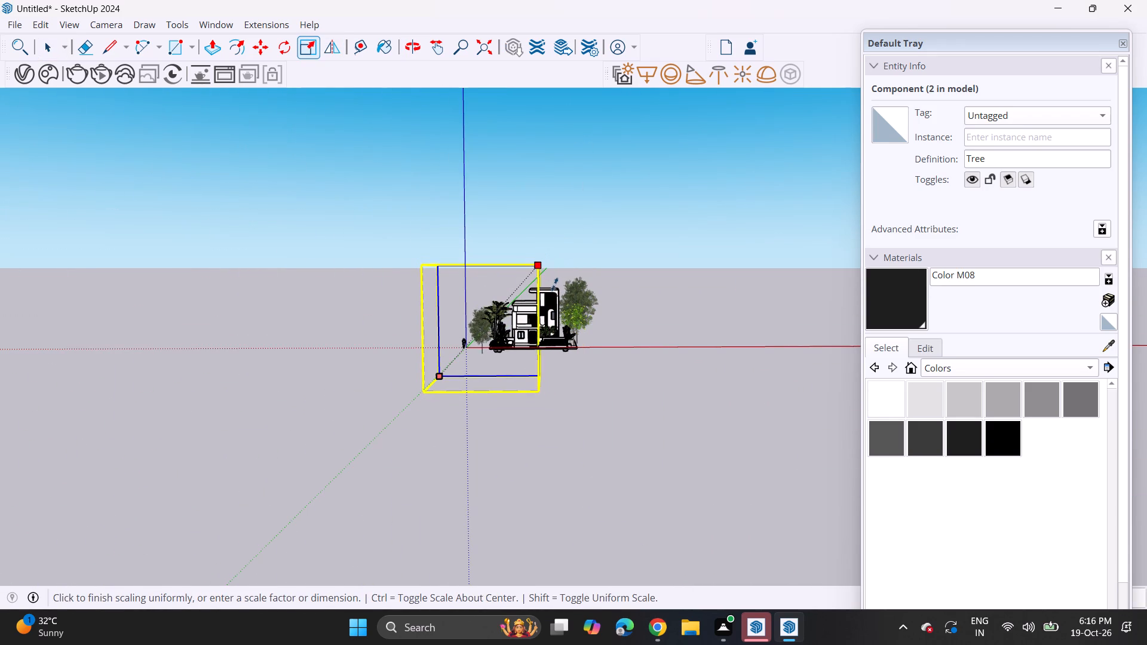
pyautogui.click(551, 290)
# Move the reduced Tree back beside the house so it stands just behind the tall palms.
pyautogui.scroll(7, 482, 363)
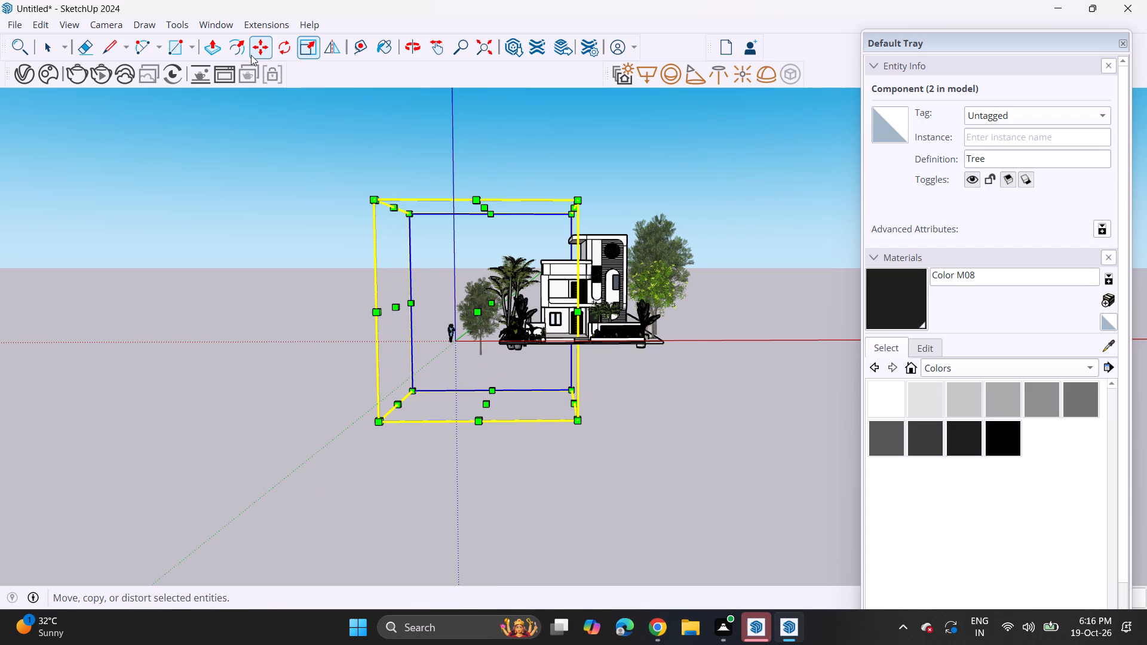
pyautogui.click(250, 54)
pyautogui.click(482, 384)
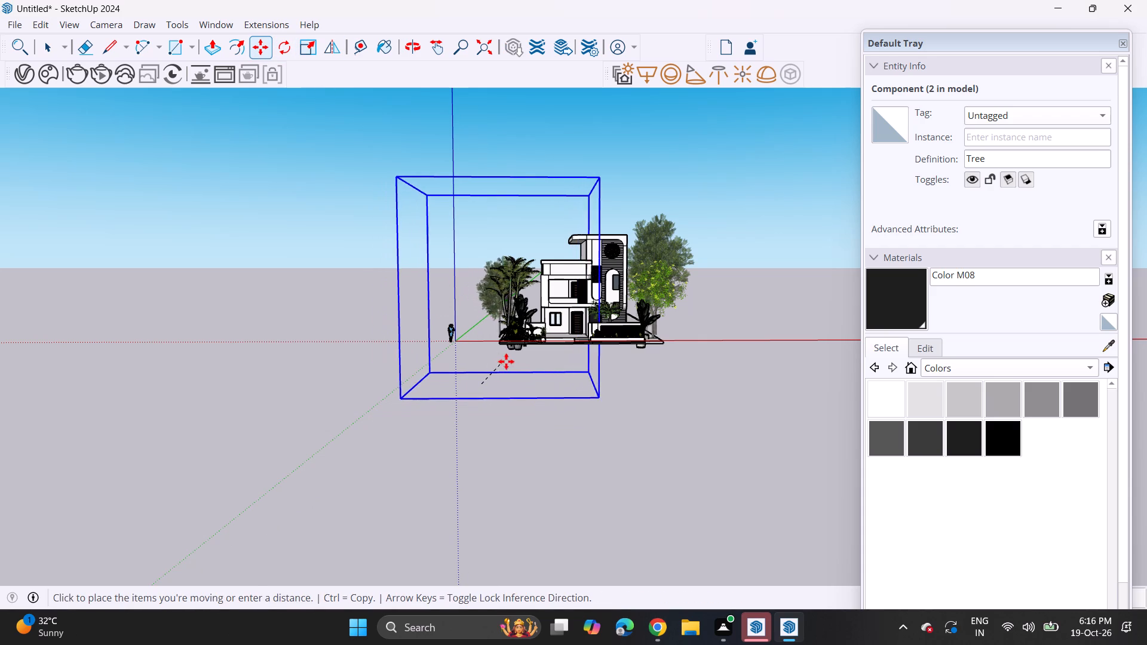
pyautogui.click(524, 360)
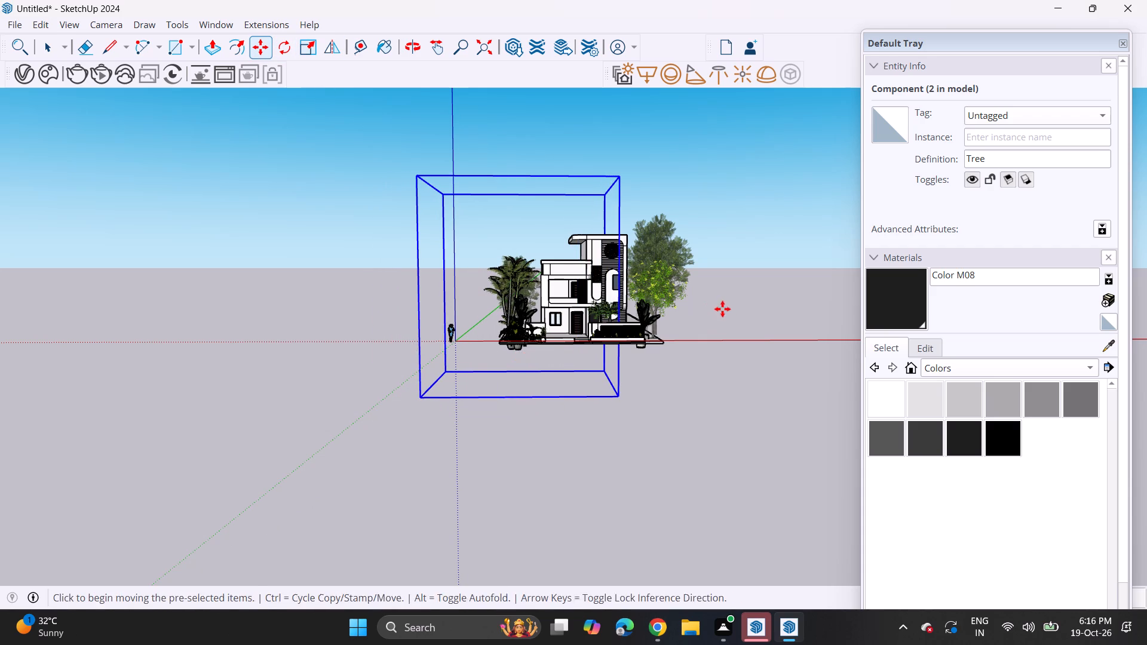
pyautogui.press('space')
pyautogui.click(720, 308)
pyautogui.click(755, 281)
# Delete the large Tree copy behind the yellow-green tree on the opposite side of the house.
pyautogui.scroll(5, 634, 302)
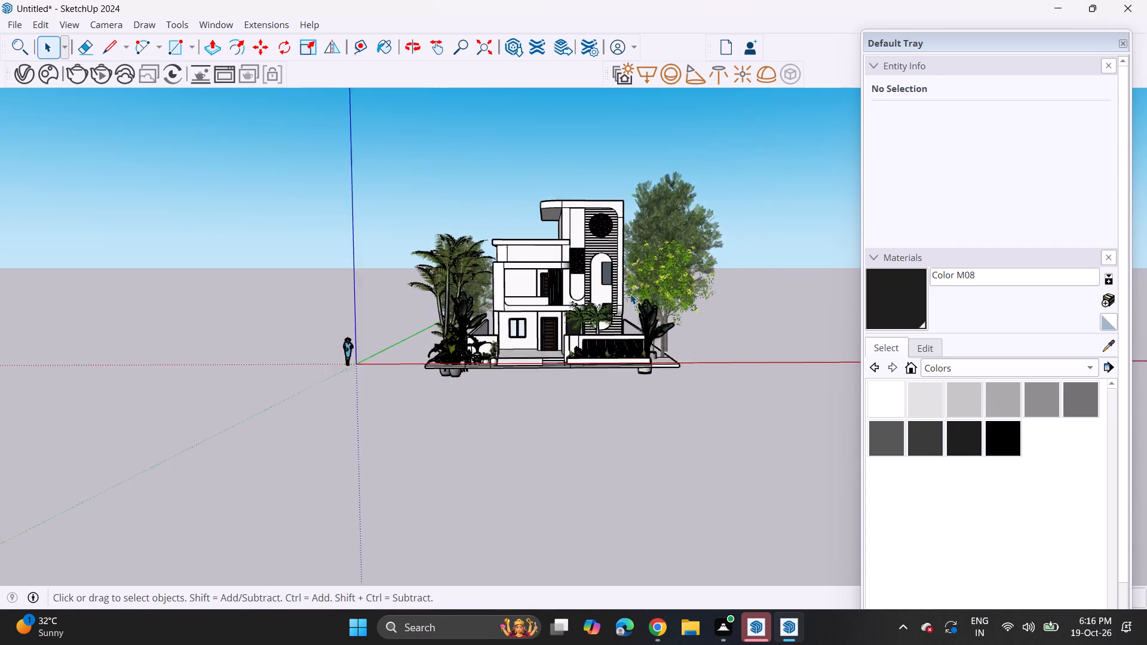
pyautogui.scroll(4, 630, 294)
pyautogui.moveTo(604, 288); pyautogui.dragTo(653, 328, button='middle')
pyautogui.scroll(1, 645, 330)
pyautogui.moveTo(643, 318); pyautogui.dragTo(636, 280, button='middle')
pyautogui.moveTo(603, 277); pyautogui.dragTo(619, 285, button='middle')
pyautogui.scroll(2, 613, 281)
pyautogui.moveTo(682, 278); pyautogui.dragTo(682, 317, button='middle')
pyautogui.click(762, 161)
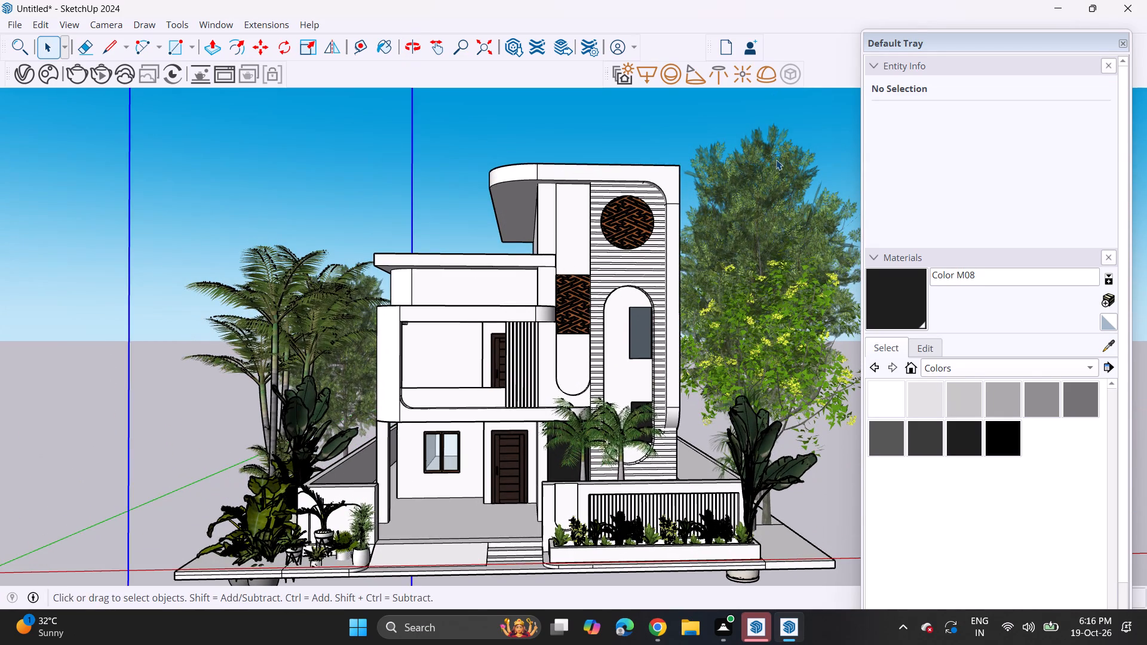
pyautogui.moveTo(776, 159); pyautogui.dragTo(742, 217, button='middle')
pyautogui.click(761, 193)
pyautogui.scroll(-6, 749, 199)
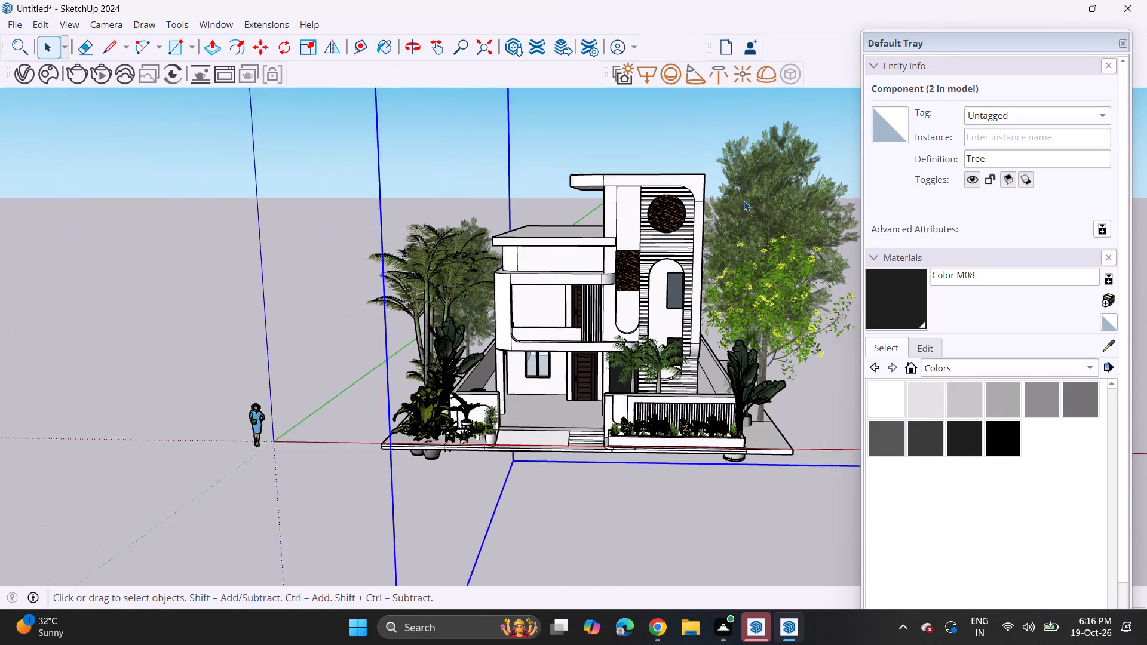
pyautogui.press('Delete')
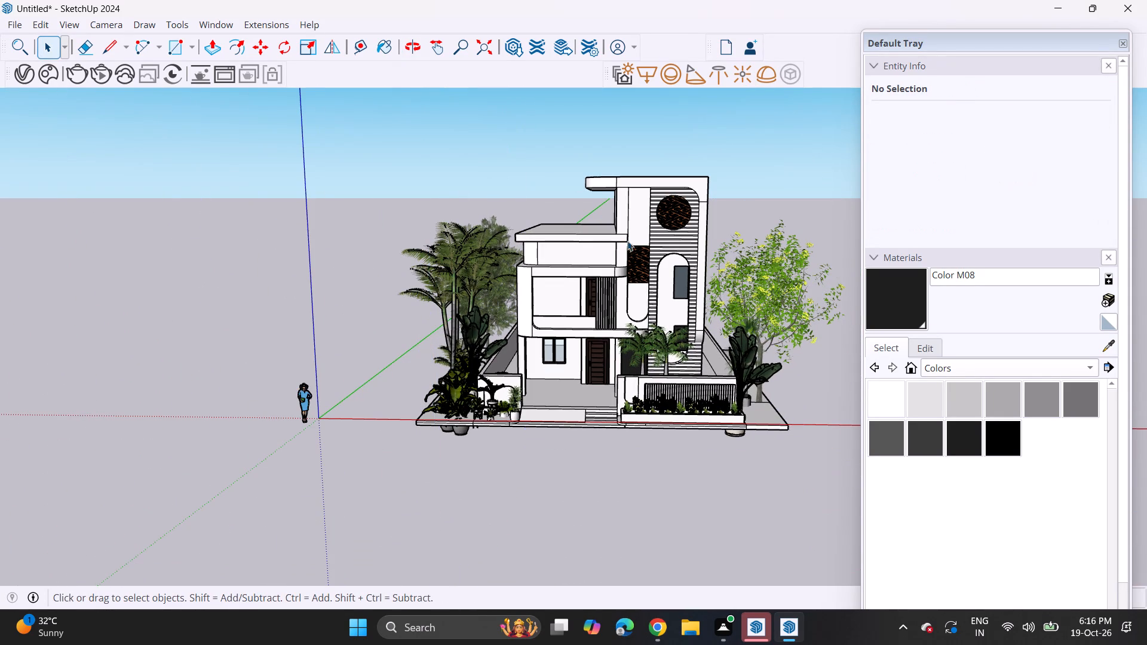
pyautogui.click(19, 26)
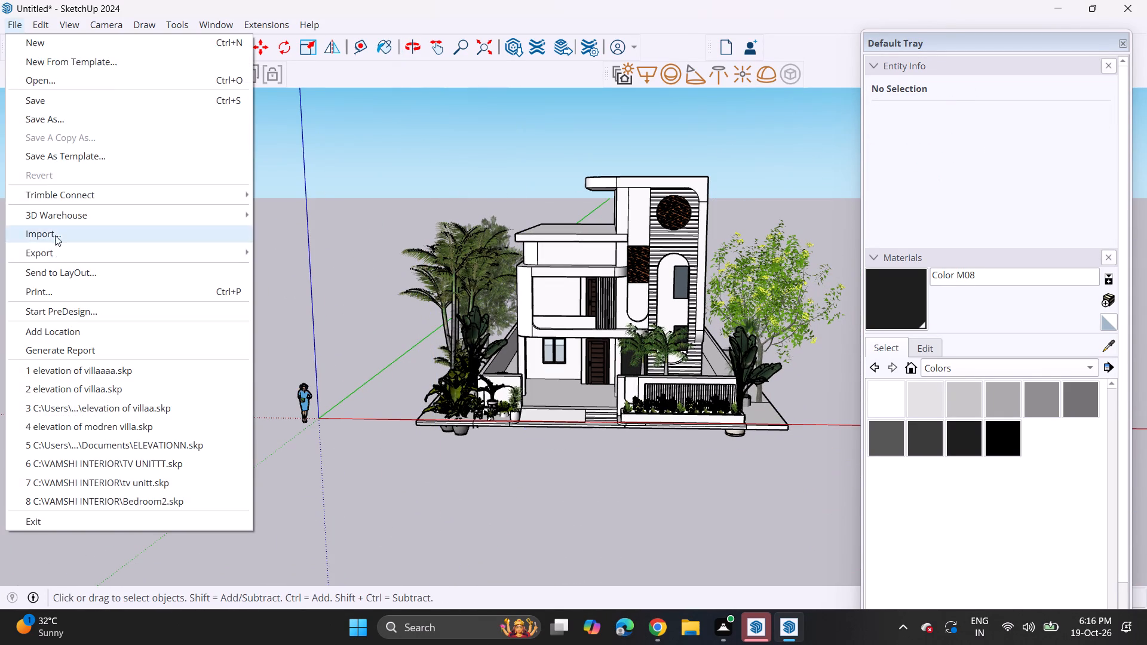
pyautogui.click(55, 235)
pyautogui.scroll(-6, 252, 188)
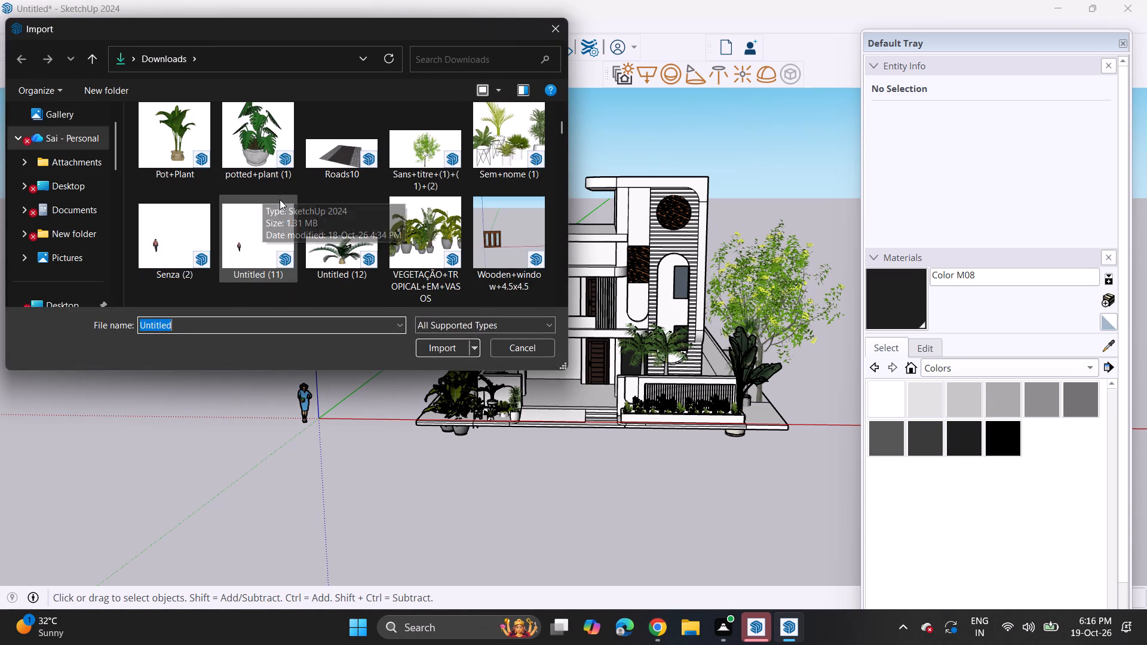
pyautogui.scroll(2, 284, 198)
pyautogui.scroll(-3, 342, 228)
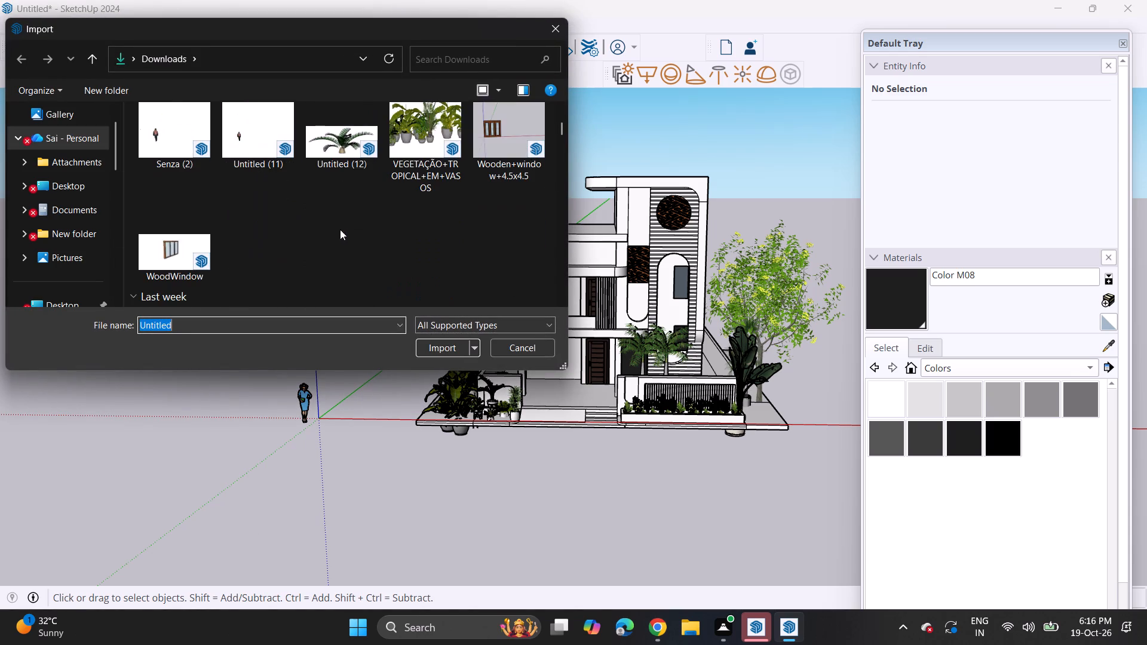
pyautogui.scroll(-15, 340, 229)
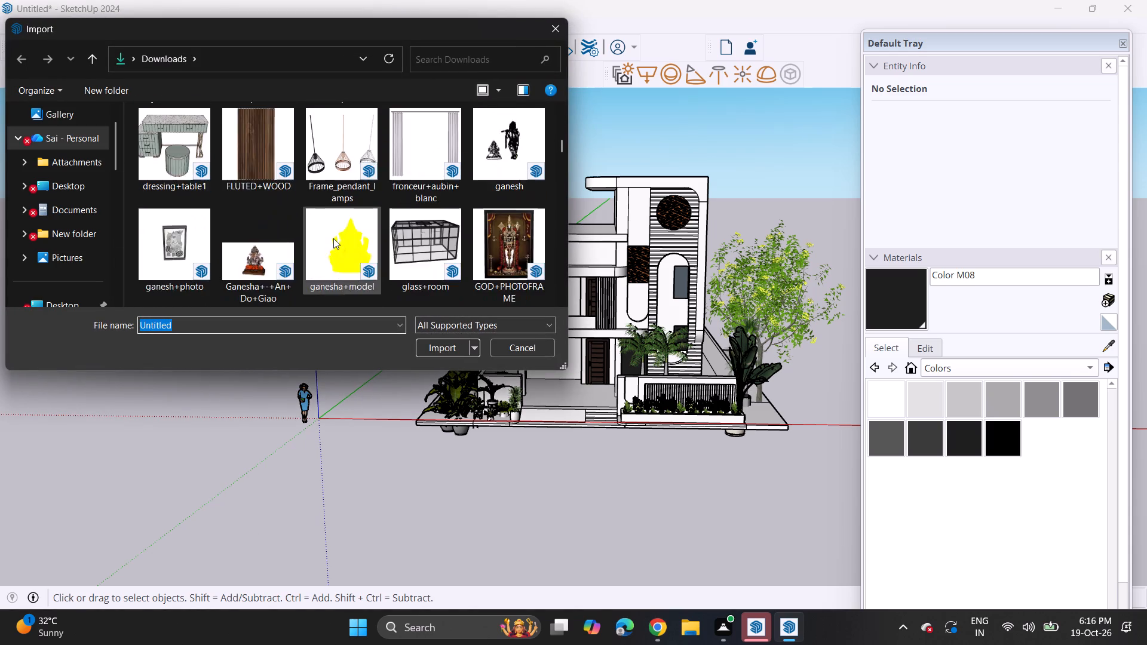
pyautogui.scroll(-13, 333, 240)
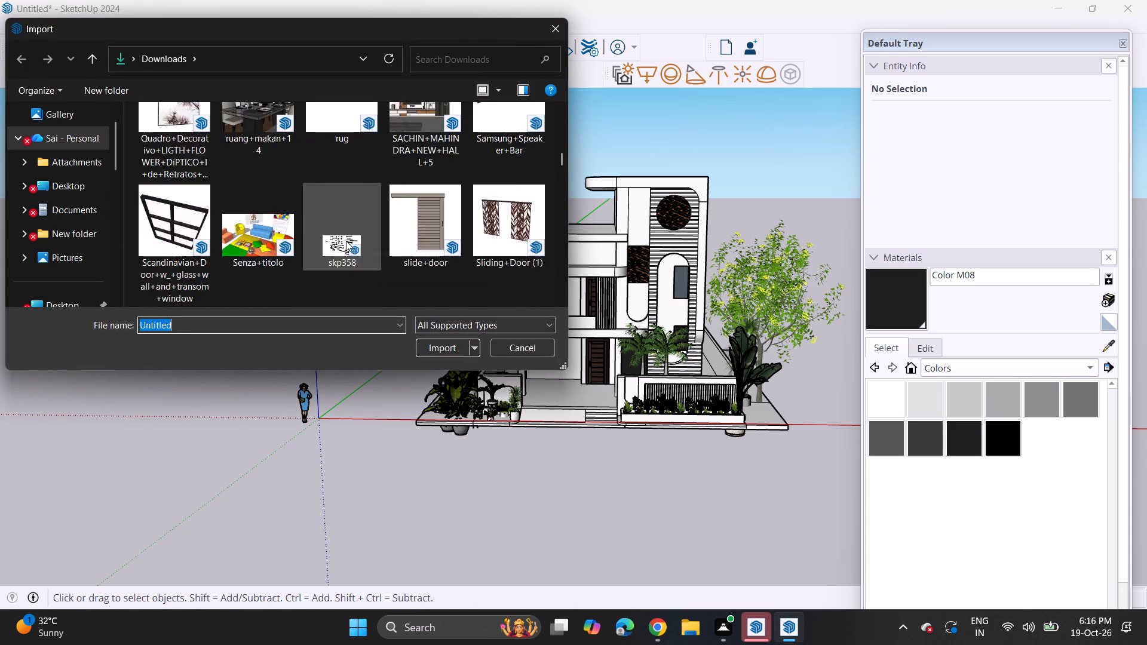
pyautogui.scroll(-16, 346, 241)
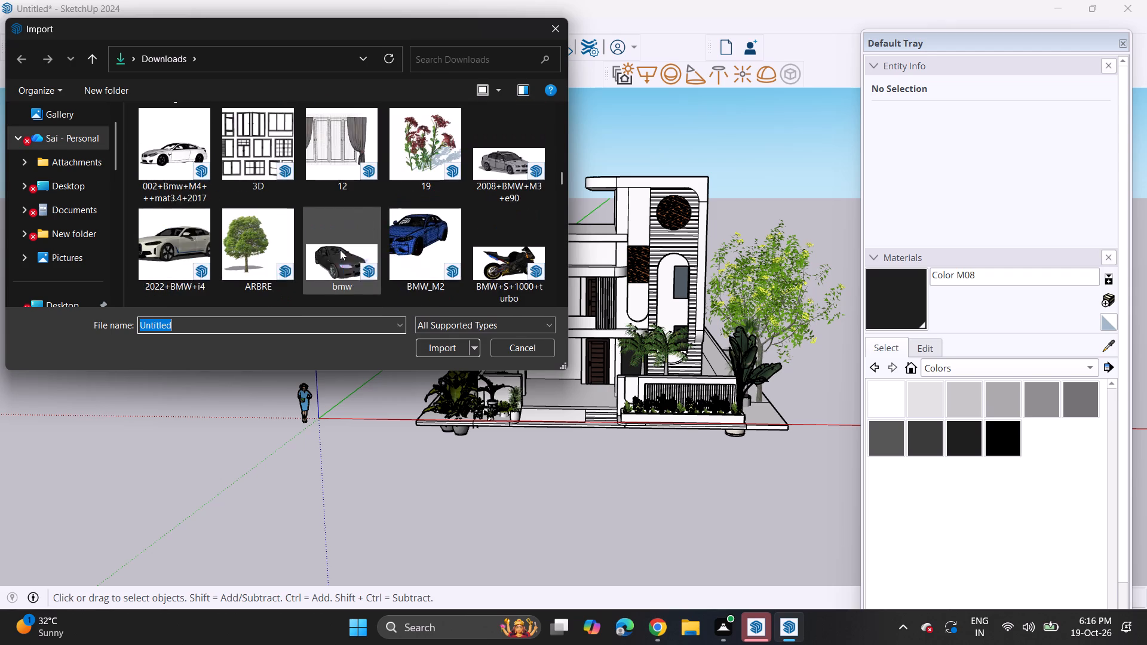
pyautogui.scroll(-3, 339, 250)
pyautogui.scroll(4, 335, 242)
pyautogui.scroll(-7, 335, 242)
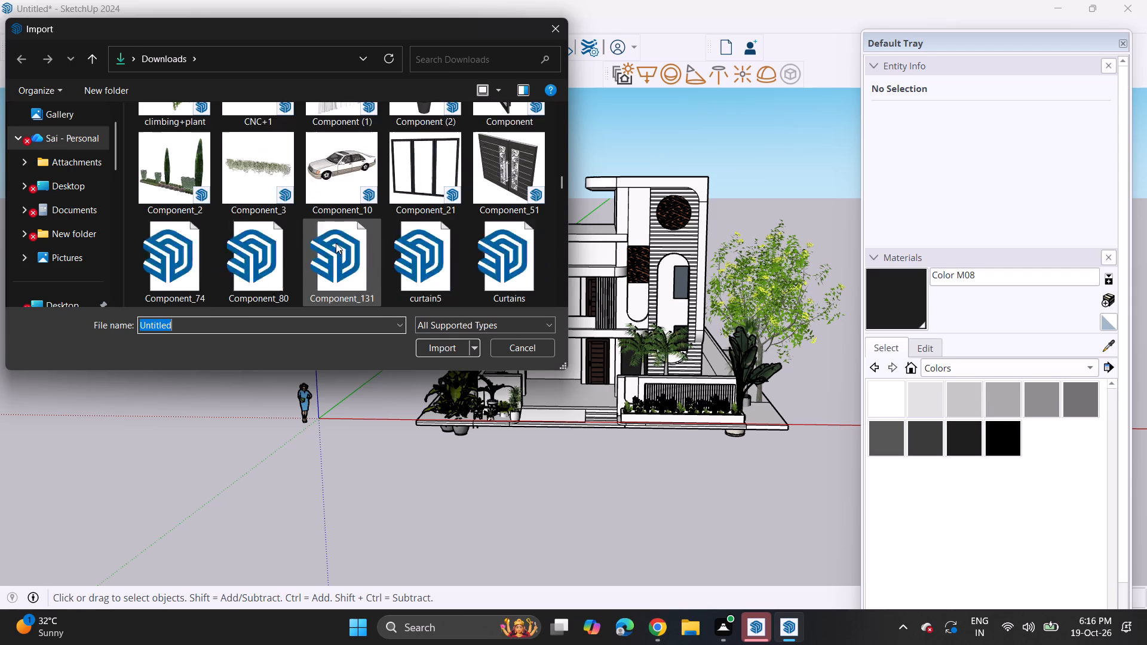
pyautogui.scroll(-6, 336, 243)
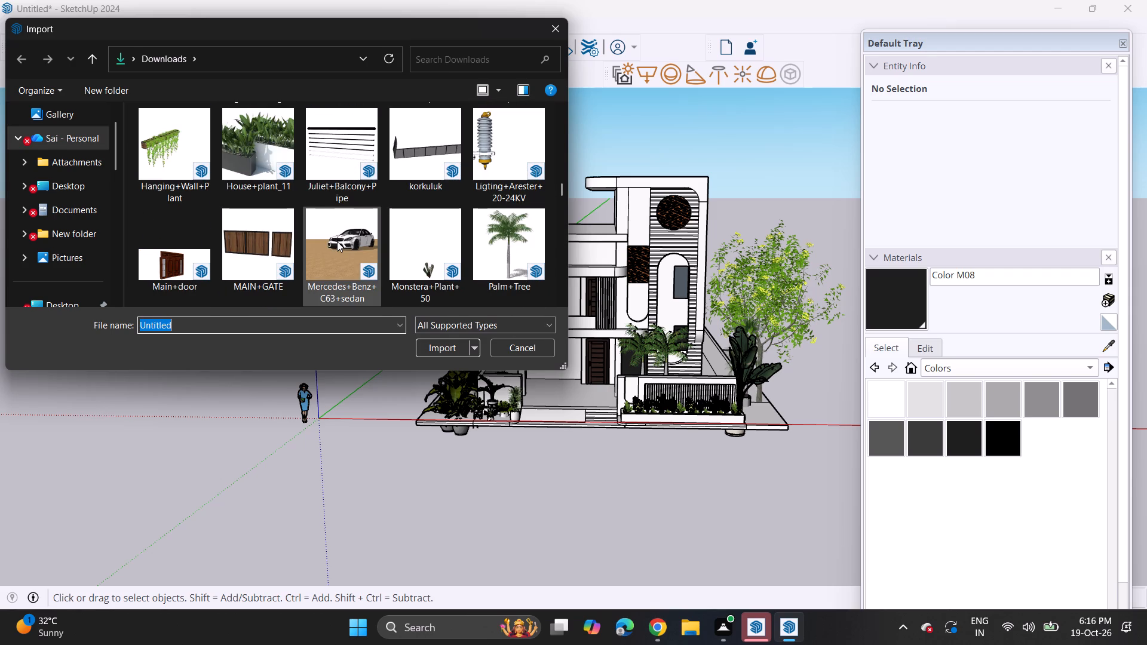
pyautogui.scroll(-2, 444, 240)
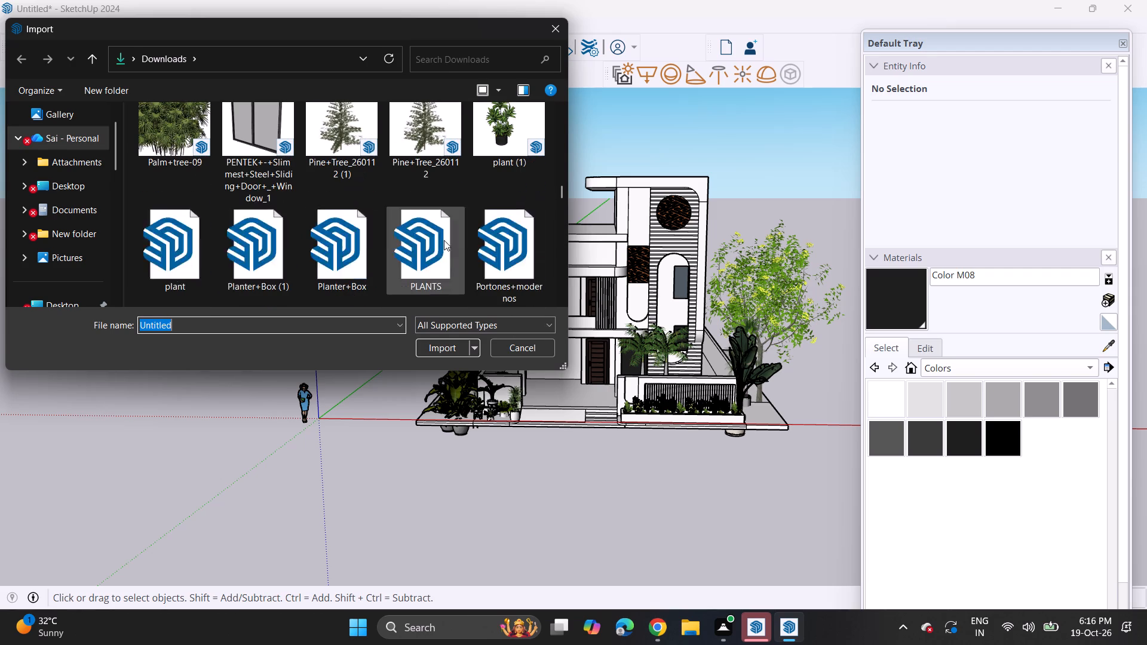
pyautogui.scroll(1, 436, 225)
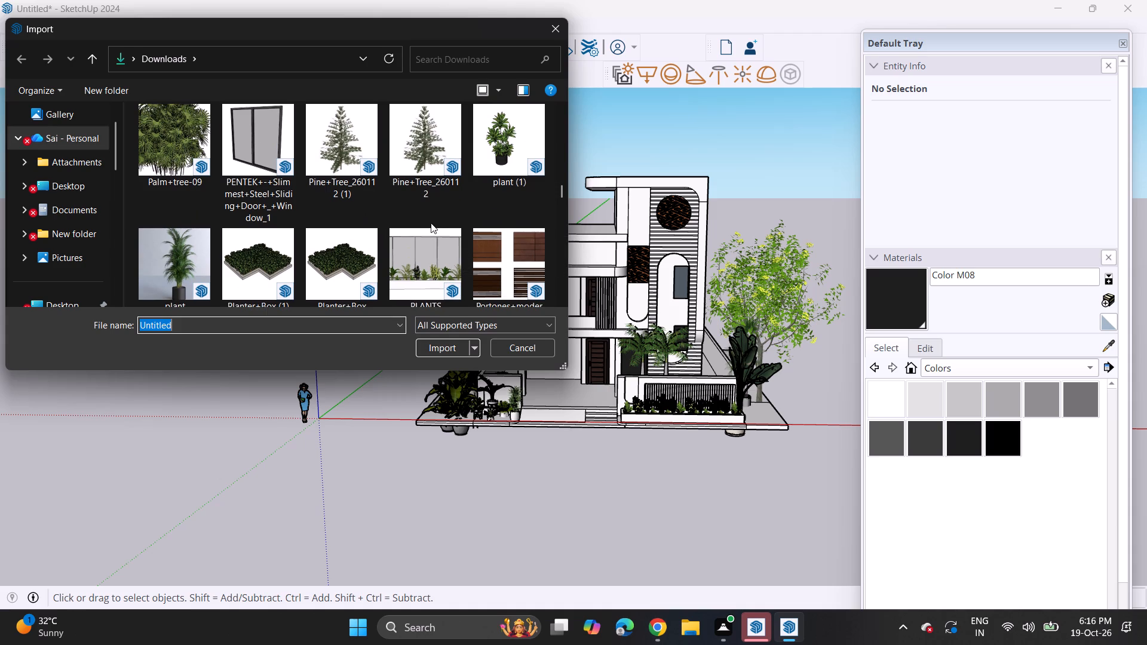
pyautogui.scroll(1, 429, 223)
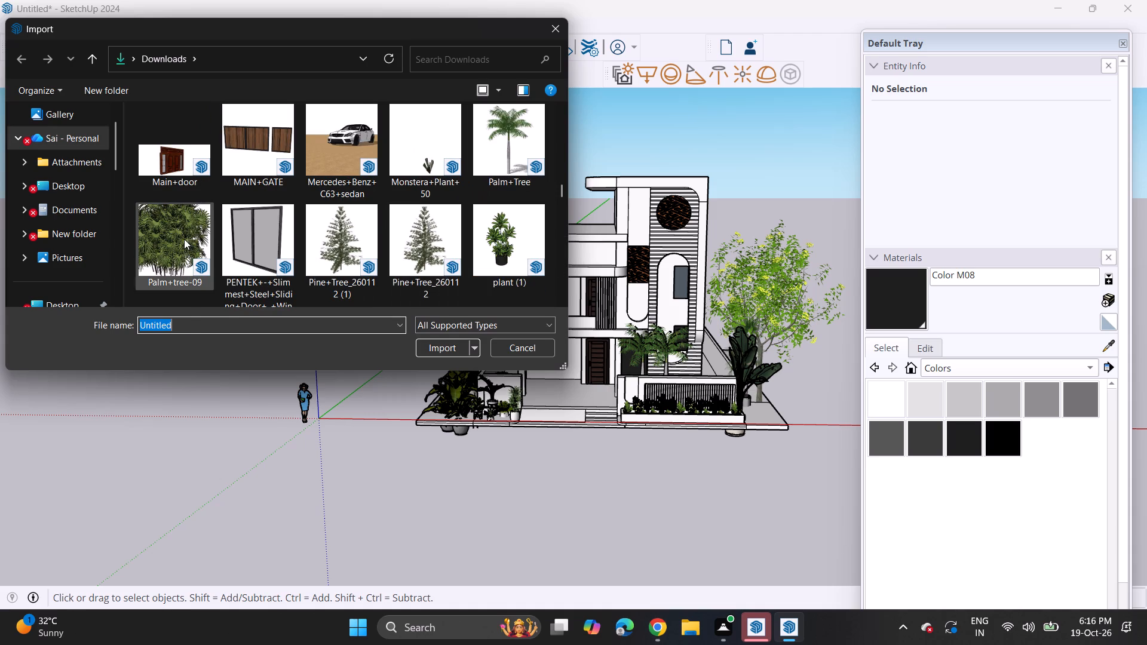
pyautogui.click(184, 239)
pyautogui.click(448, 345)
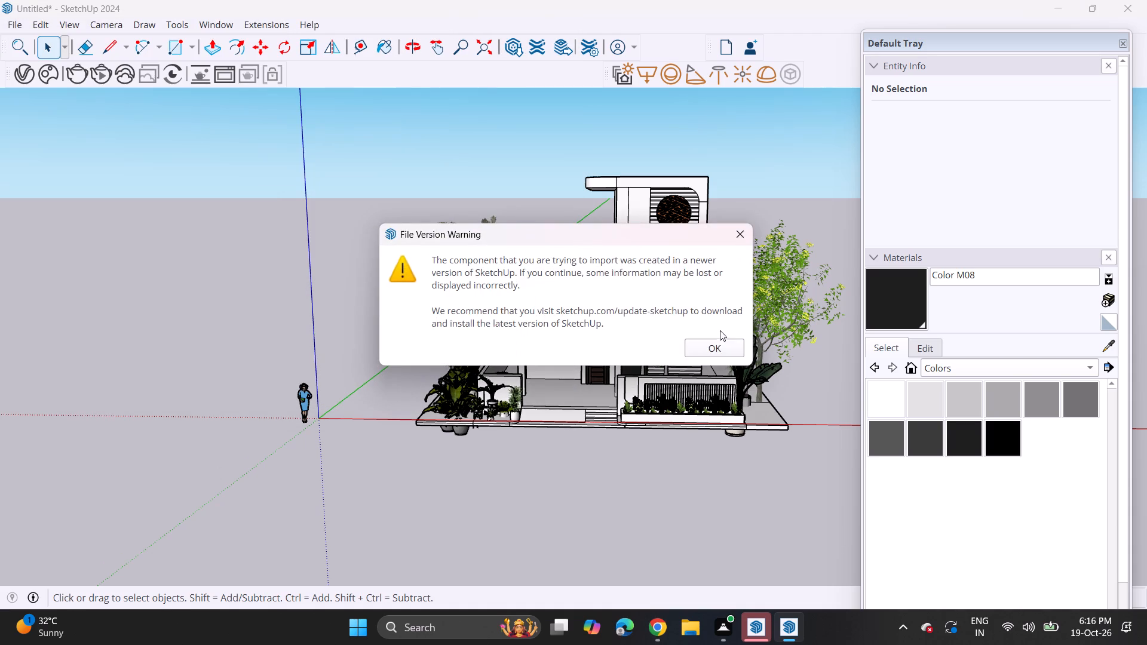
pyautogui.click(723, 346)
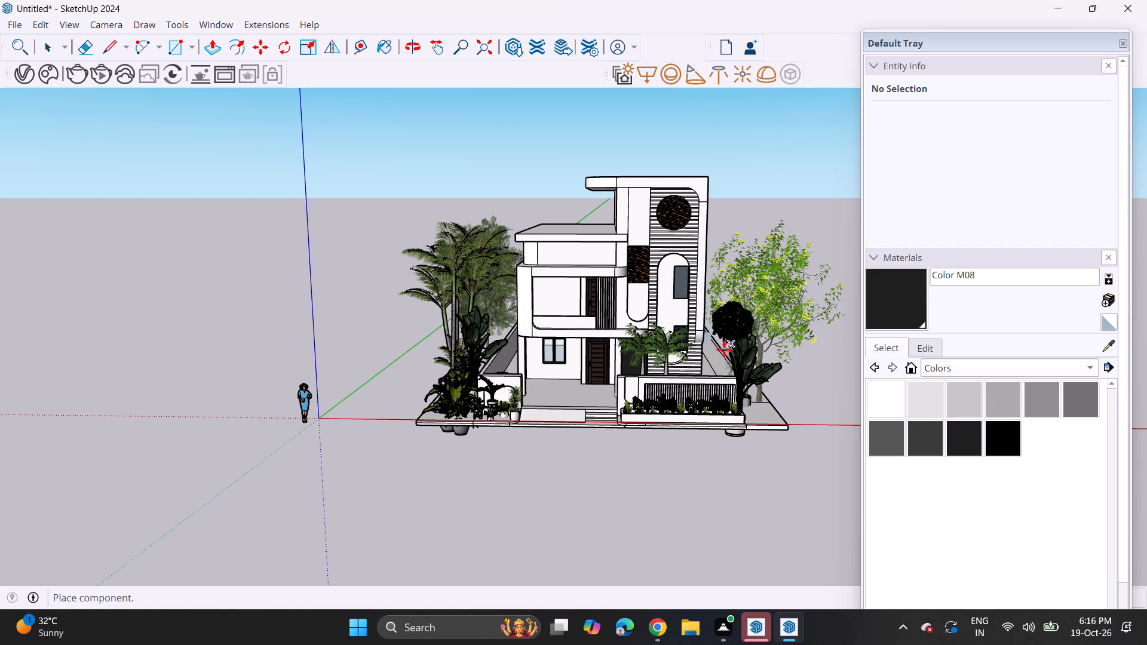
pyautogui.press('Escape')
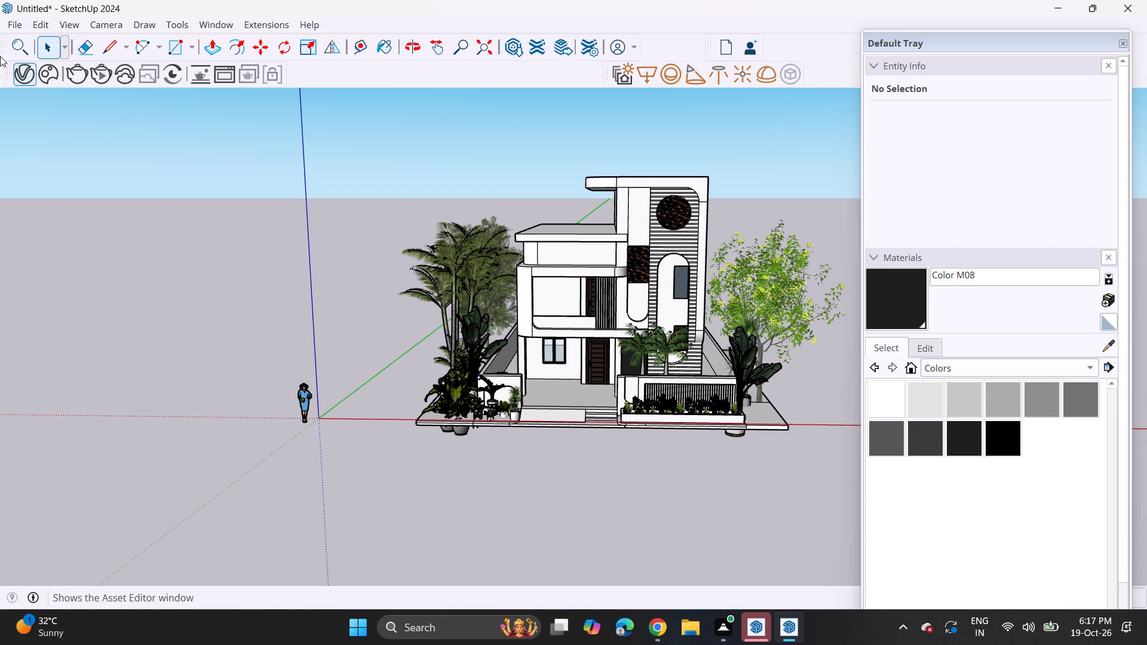
# Import the Untitled (1) tree model from Downloads and place it on the side paving strip behind the yellow-green tree.
pyautogui.click(20, 25)
pyautogui.click(58, 235)
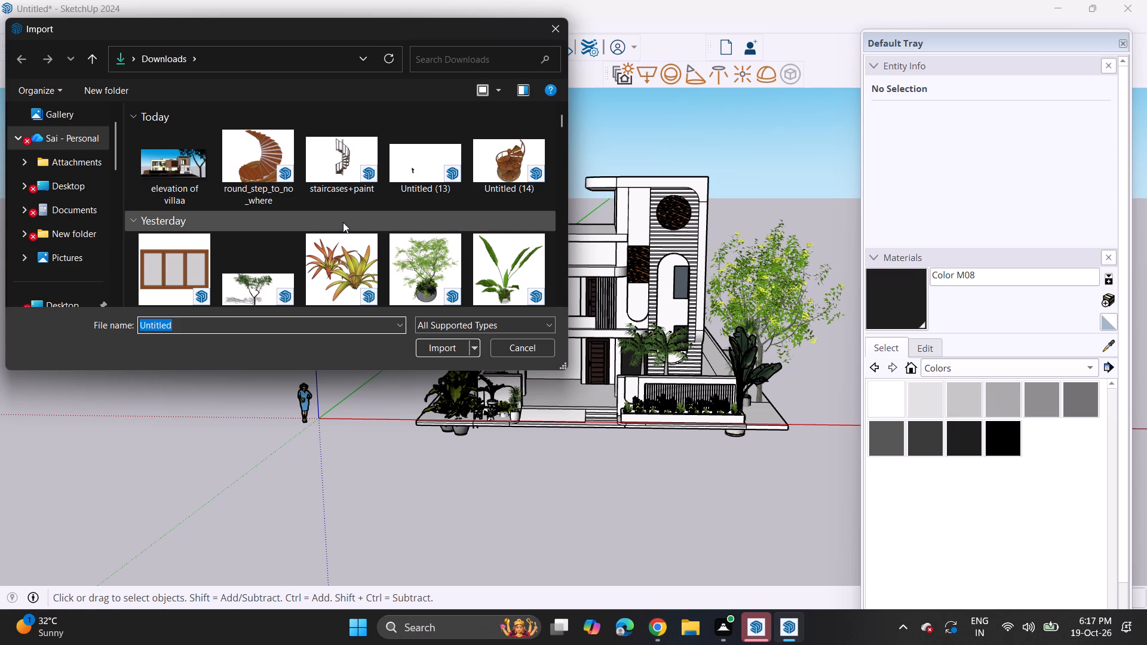
pyautogui.scroll(-9, 418, 244)
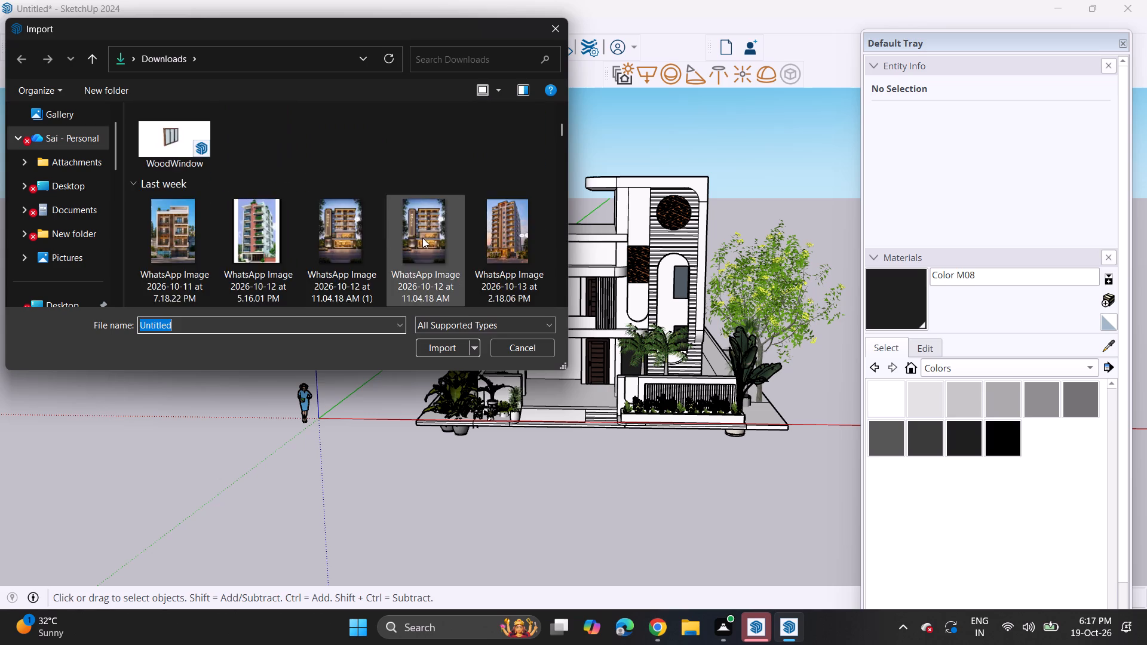
pyautogui.scroll(-12, 424, 238)
pyautogui.scroll(-12, 426, 231)
pyautogui.scroll(-12, 430, 217)
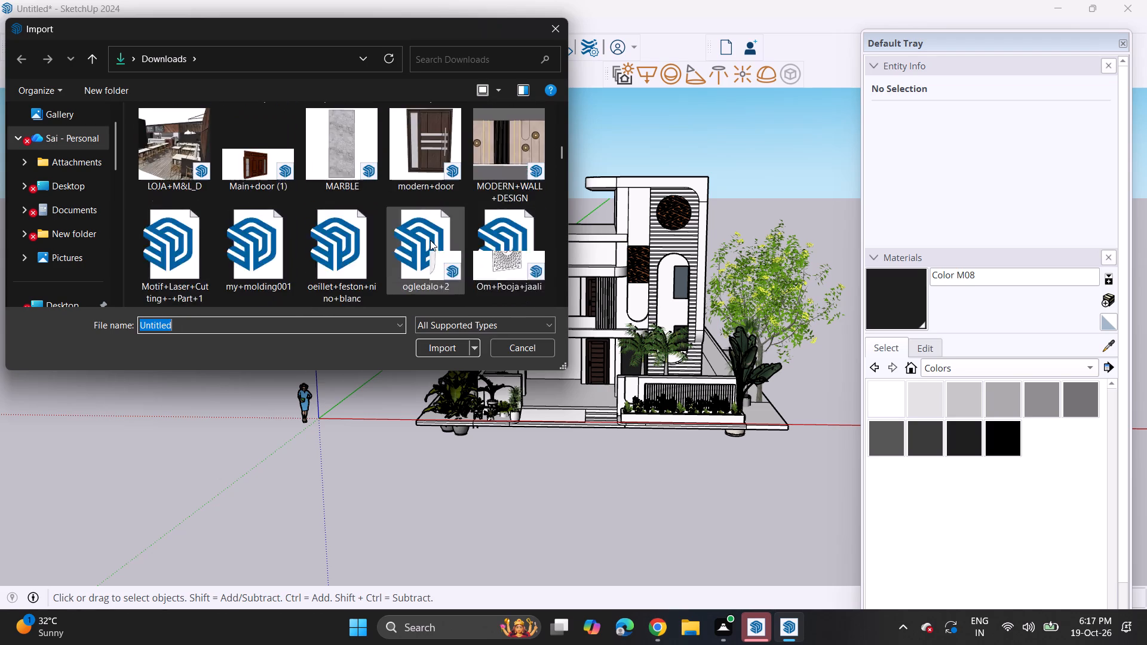
pyautogui.scroll(-20, 427, 236)
pyautogui.scroll(-4, 427, 236)
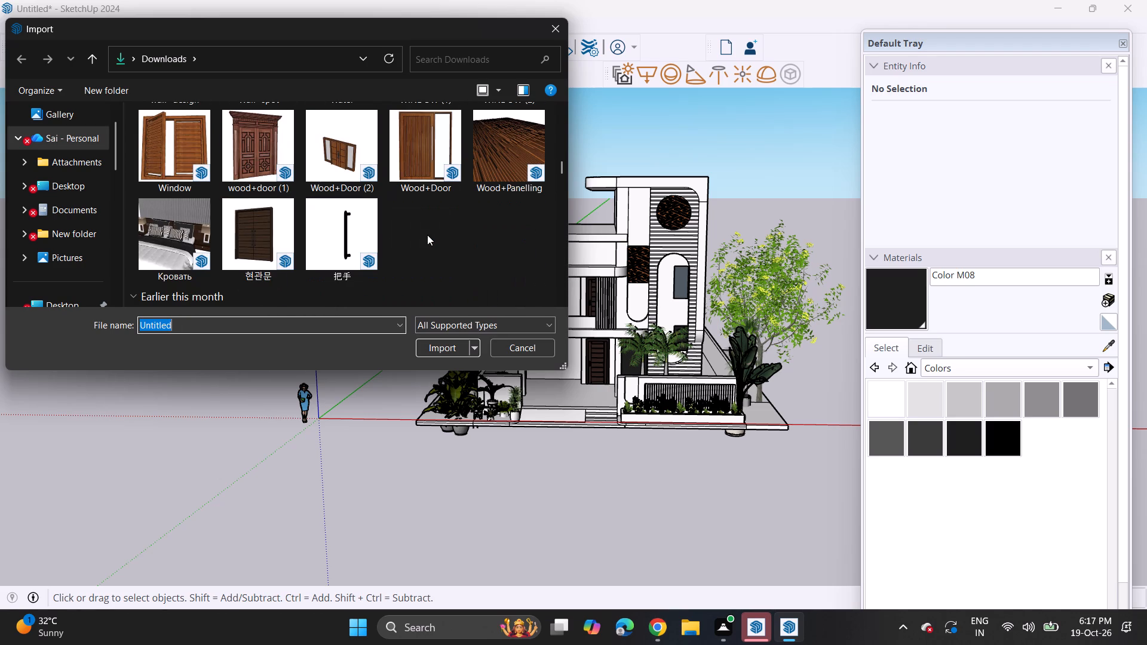
pyautogui.scroll(-9, 427, 235)
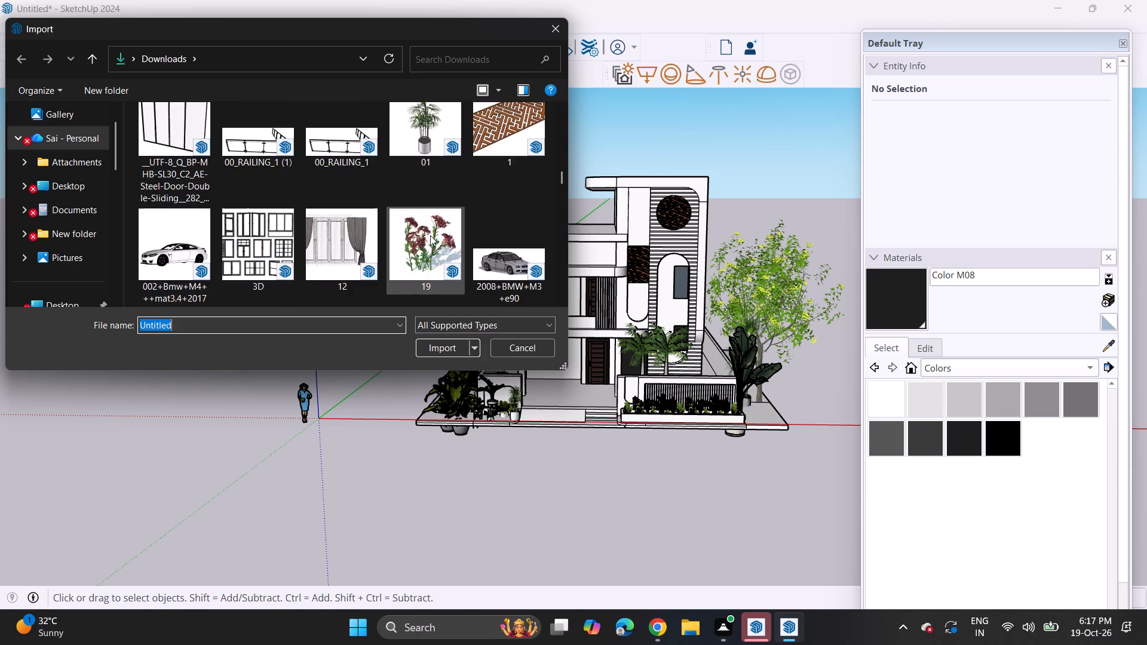
pyautogui.scroll(-15, 433, 242)
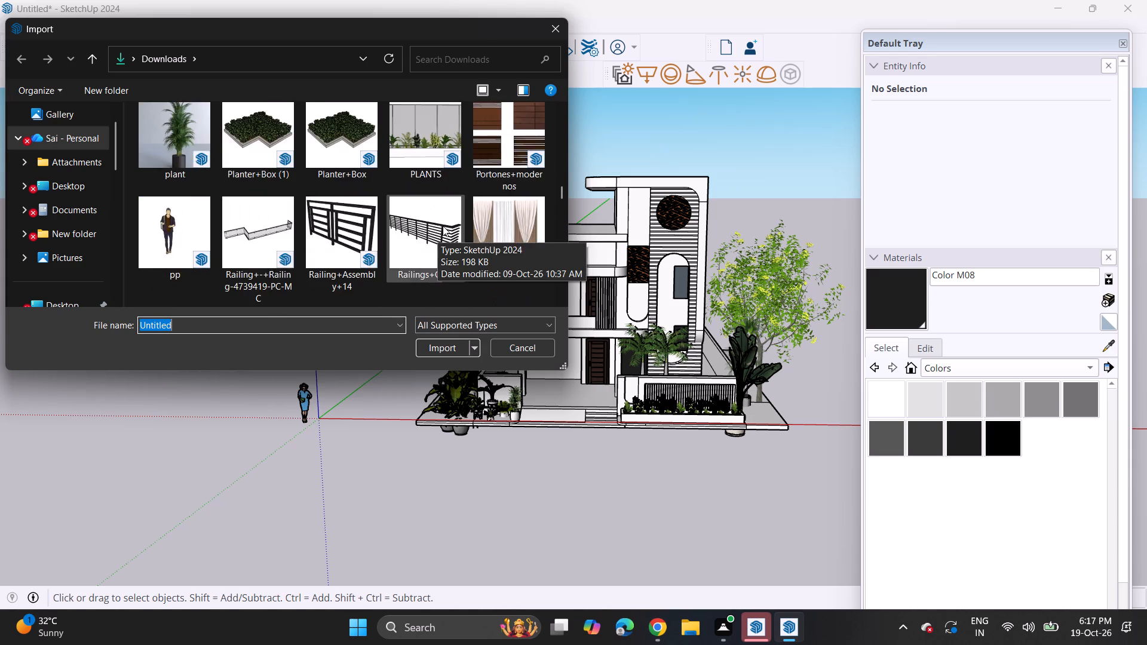
pyautogui.scroll(-8, 442, 225)
pyautogui.scroll(4, 437, 224)
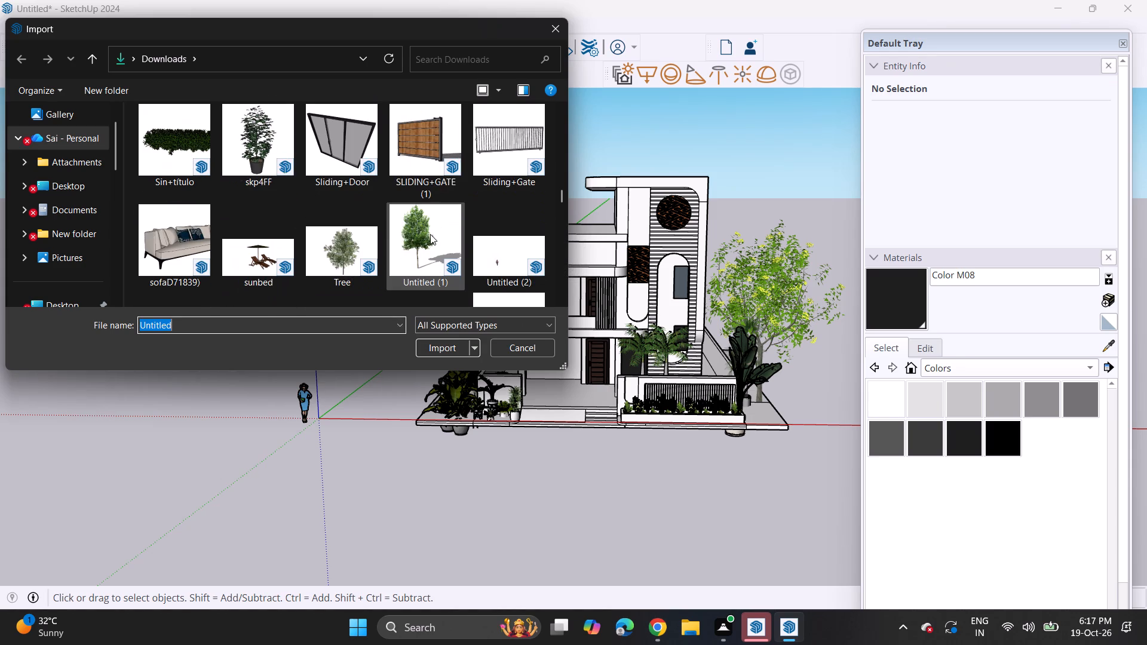
pyautogui.click(424, 238)
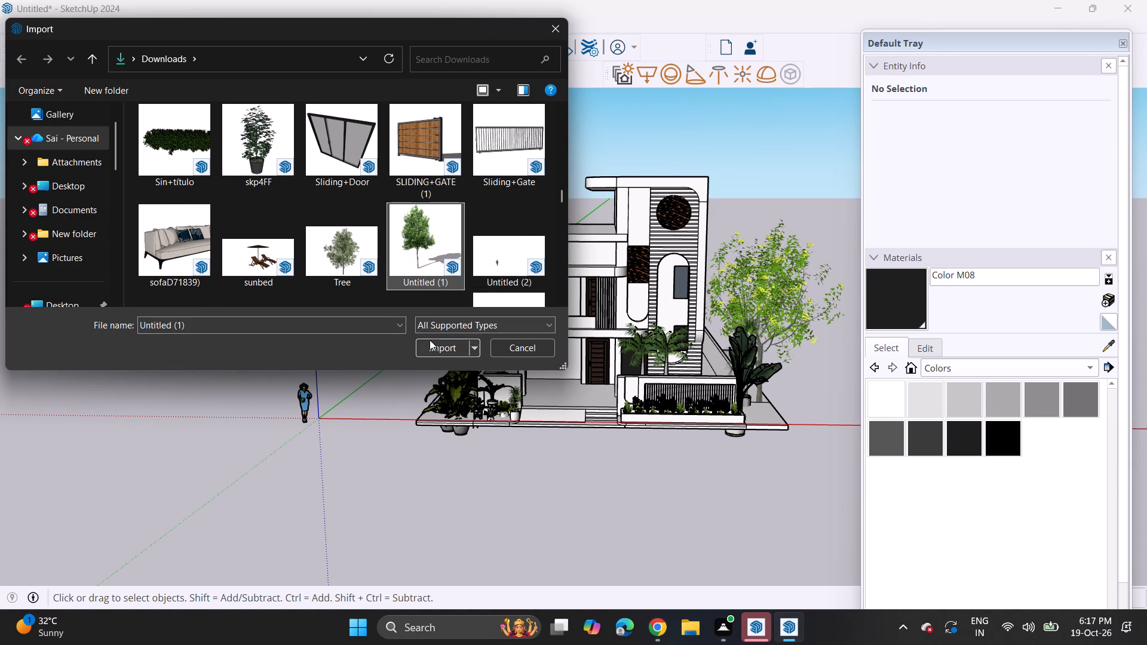
pyautogui.click(430, 343)
pyautogui.click(703, 346)
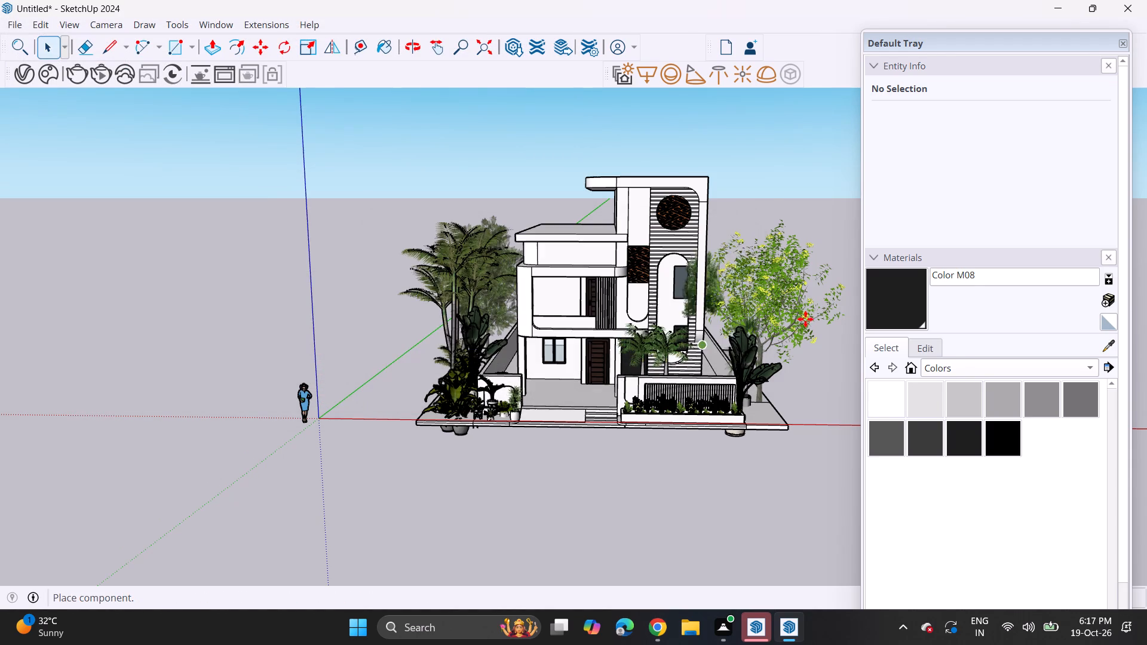
pyautogui.moveTo(769, 305); pyautogui.dragTo(512, 323, button='middle')
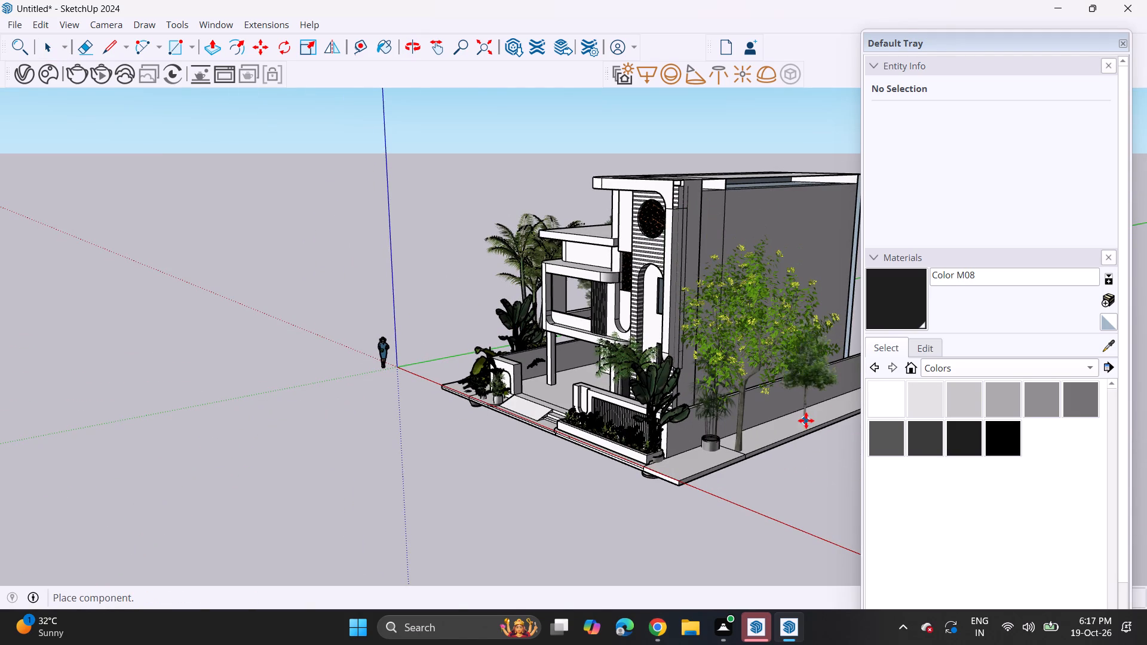
pyautogui.click(803, 419)
# Scale the imported Untitled (1) tree up uniformly to about the height of the neighbouring yellow-green tree.
pyautogui.click(301, 37)
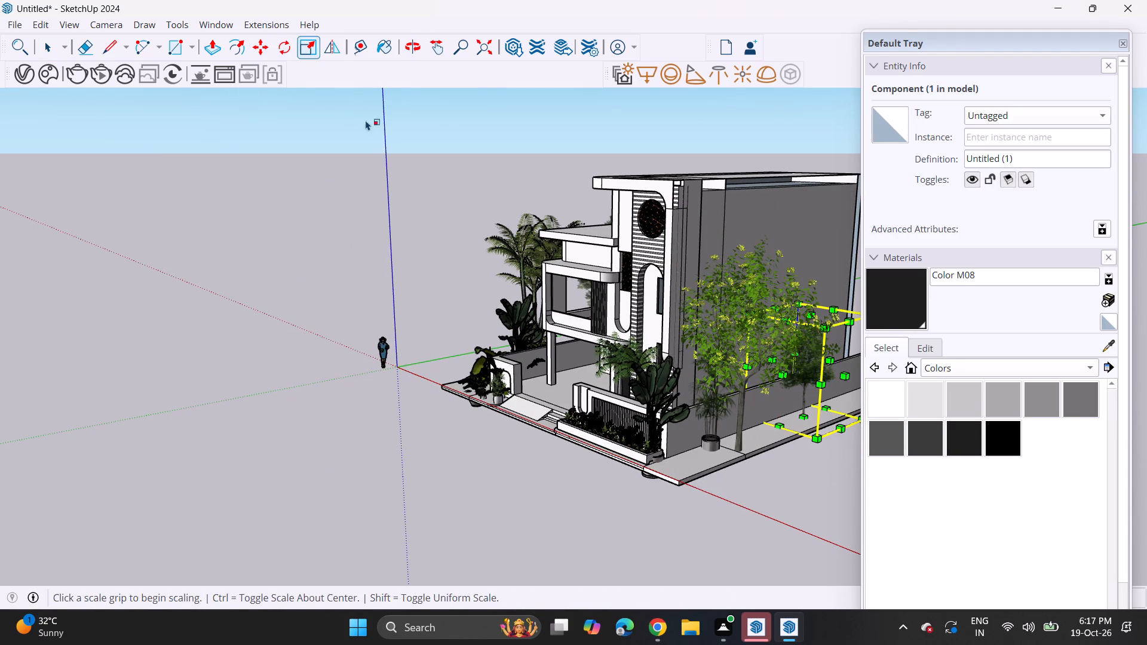
pyautogui.moveTo(517, 307); pyautogui.dragTo(306, 281, button='middle')
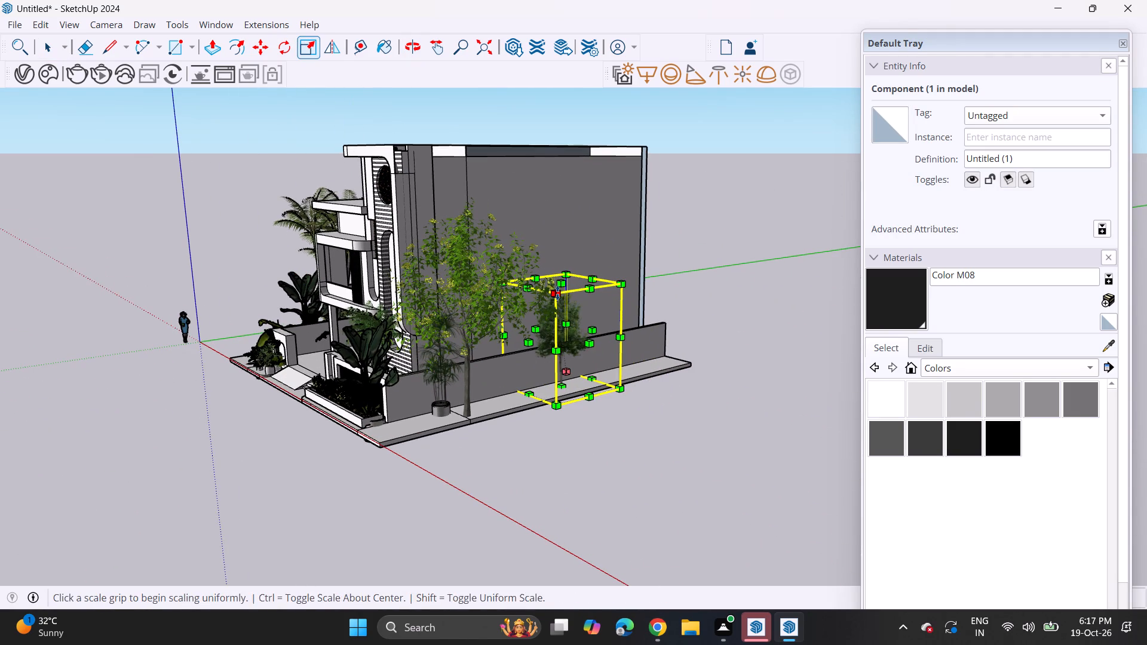
pyautogui.click(557, 293)
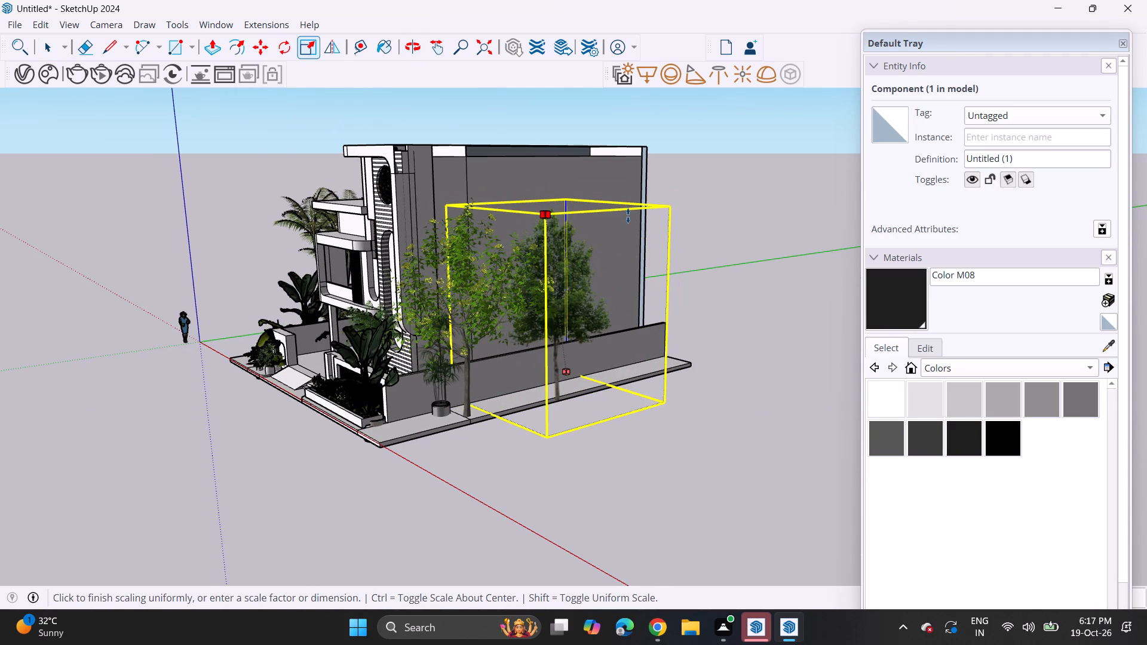
pyautogui.click(628, 216)
pyautogui.press('space')
pyautogui.click(715, 262)
# Move the enlarged Untitled (1) tree vertically so its trunk base sits at the level of the side paving strip.
pyautogui.moveTo(505, 336); pyautogui.dragTo(871, 308, button='middle')
pyautogui.scroll(1, 651, 332)
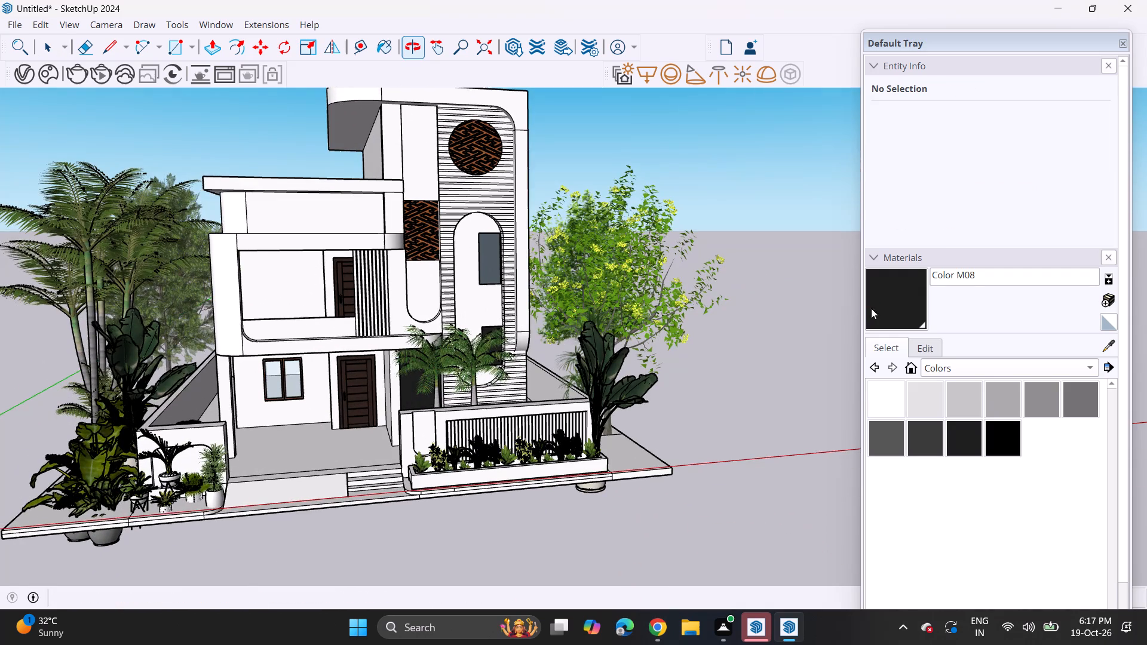
pyautogui.moveTo(619, 318); pyautogui.dragTo(167, 475, button='middle')
pyautogui.scroll(1, 579, 343)
pyautogui.keyDown('shift'); pyautogui.moveTo(639, 429); pyautogui.dragTo(348, 466, button='middle'); pyautogui.keyUp('shift')
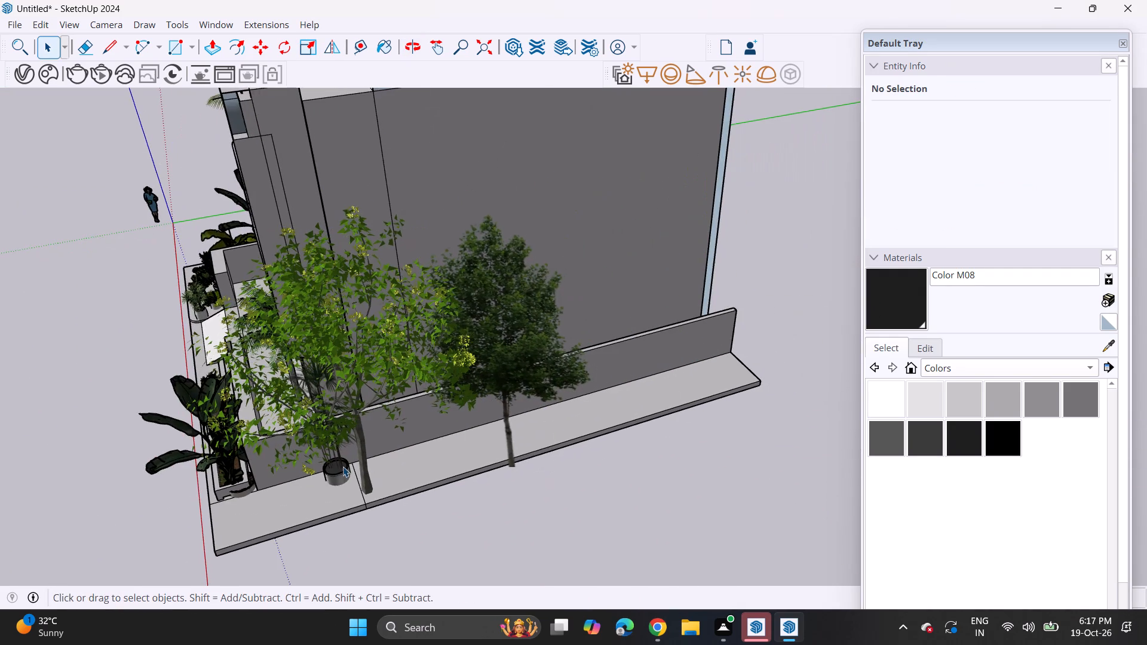
pyautogui.click(516, 406)
pyautogui.press('m')
pyautogui.click(517, 491)
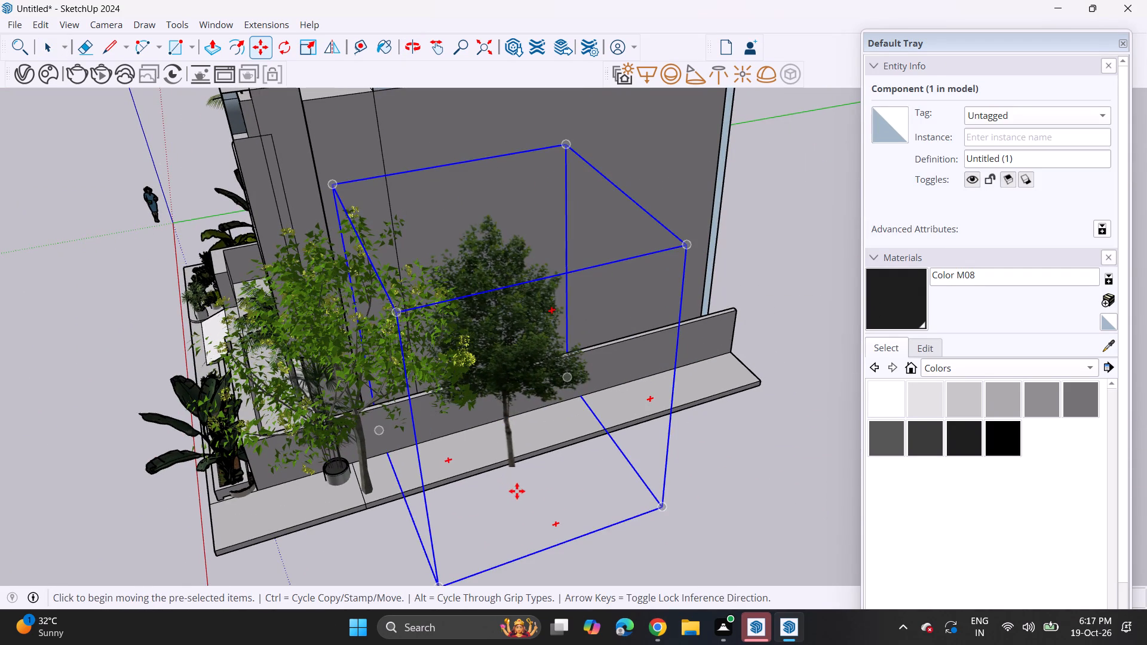
pyautogui.click(510, 451)
pyautogui.moveTo(492, 472); pyautogui.dragTo(295, 436, button='middle')
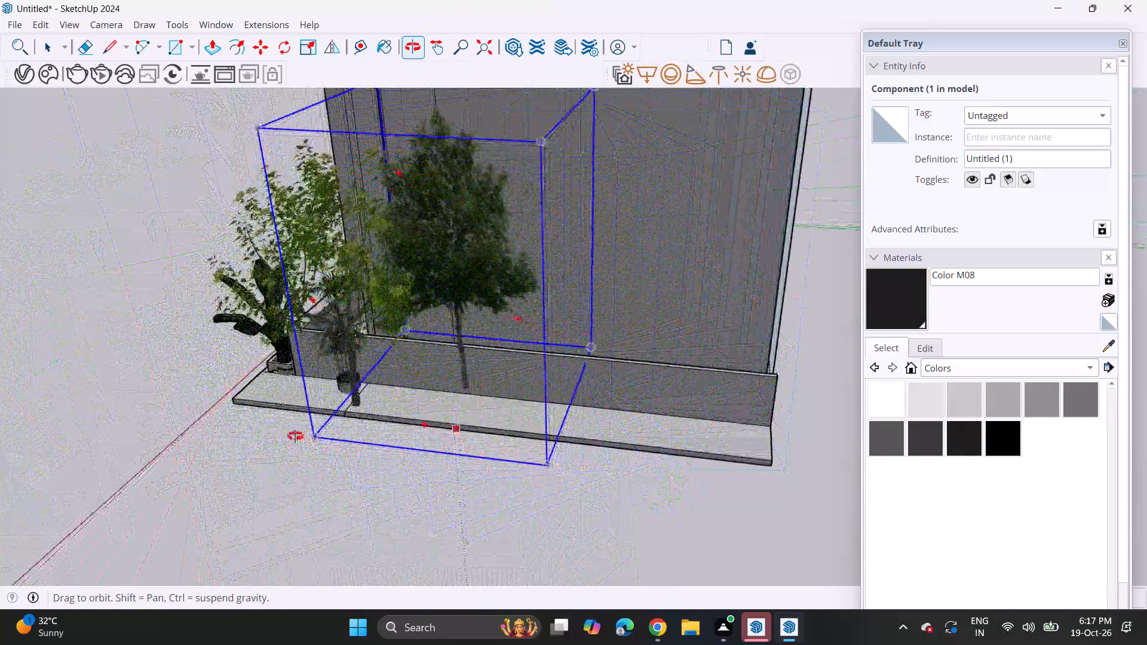
pyautogui.moveTo(295, 436); pyautogui.dragTo(292, 435, button='middle')
pyautogui.click(476, 382)
pyautogui.click(477, 396)
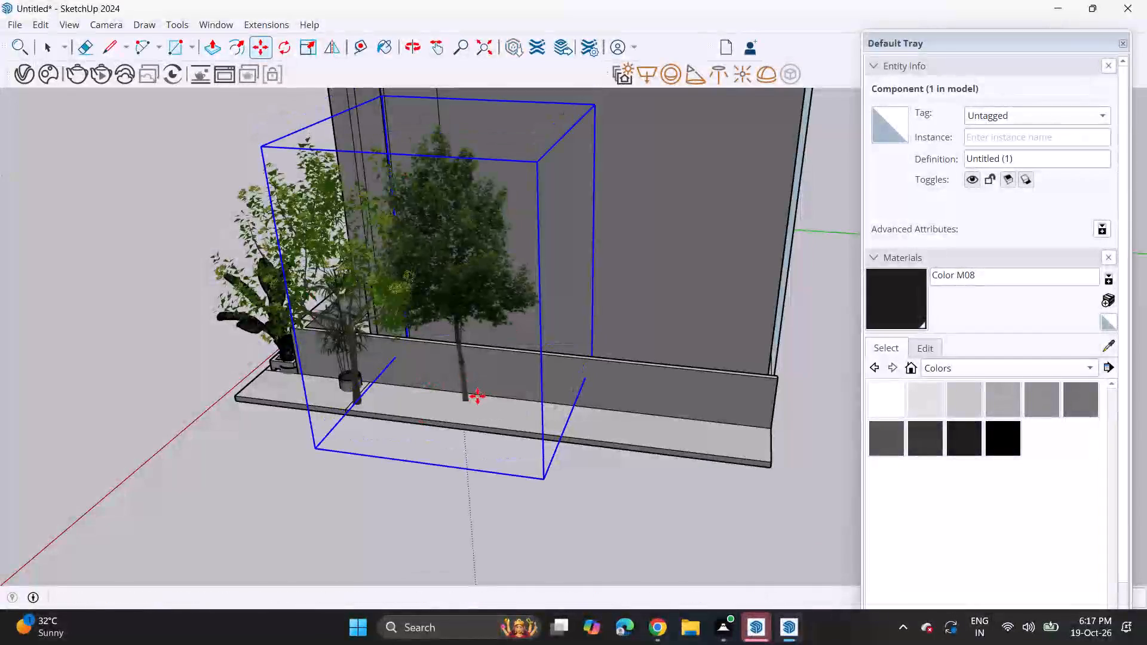
# Move the Untitled (1) tree sideways toward the house so its trunk stands on the side paving strip beside the boundary wall.
pyautogui.moveTo(432, 408); pyautogui.dragTo(962, 352, button='middle')
pyautogui.scroll(1, 432, 408)
pyautogui.moveTo(780, 302); pyautogui.dragTo(318, 314, button='middle')
pyautogui.scroll(1, 593, 321)
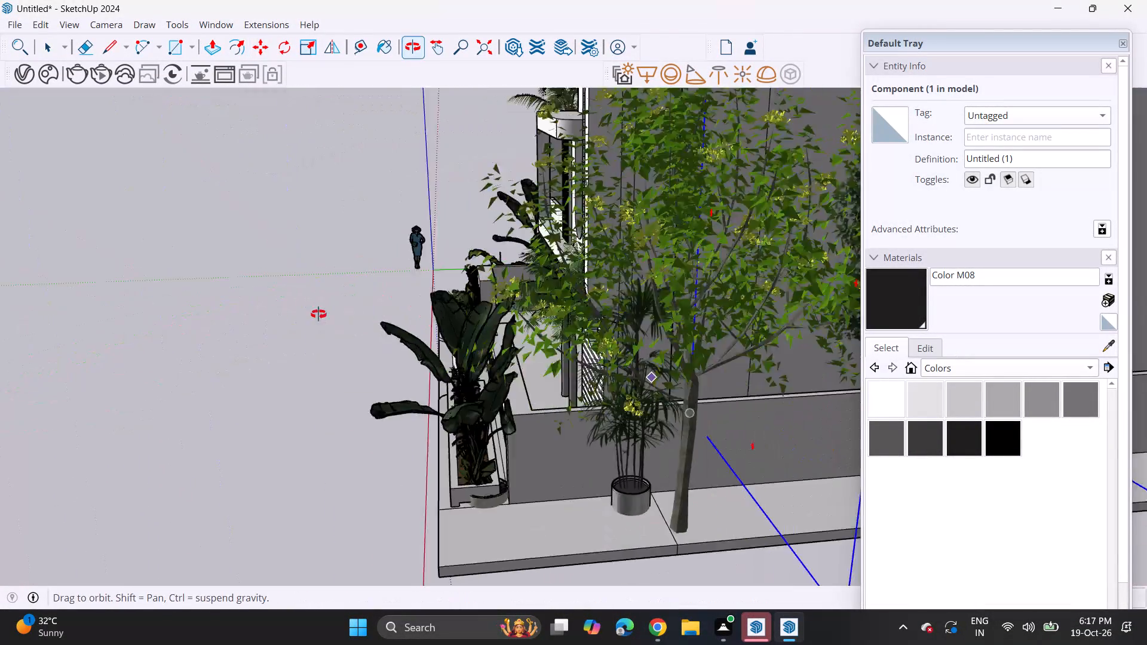
pyautogui.moveTo(318, 314); pyautogui.dragTo(0, 241, button='middle')
pyautogui.scroll(-5, 91, 334)
pyautogui.moveTo(187, 391); pyautogui.dragTo(73, 426, button='middle')
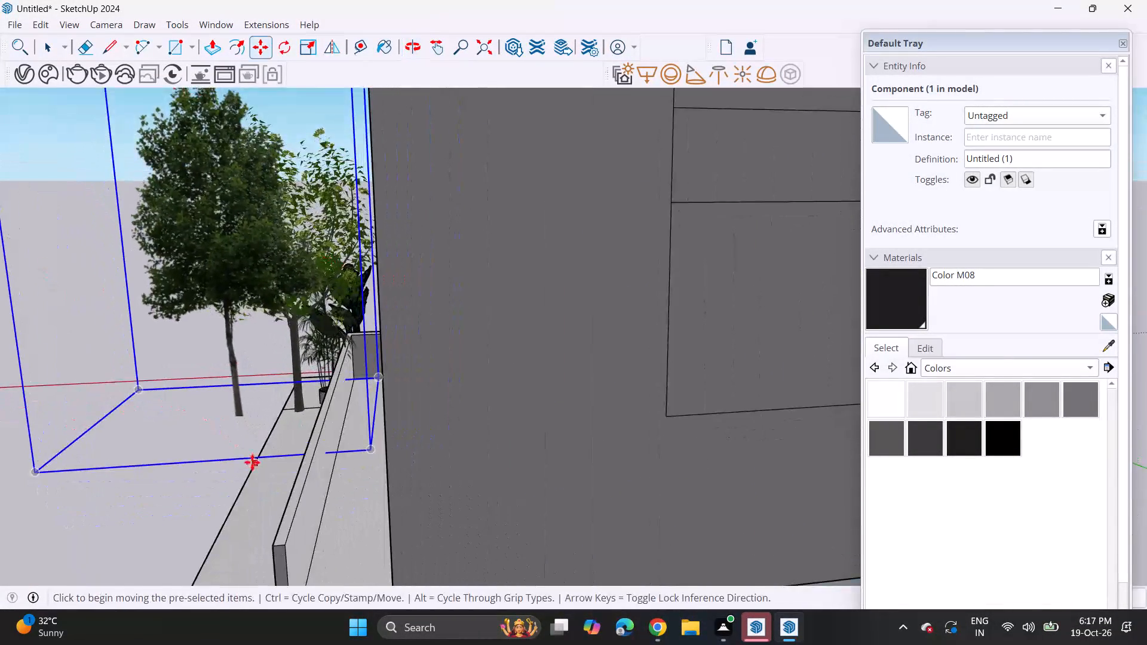
pyautogui.click(236, 422)
pyautogui.moveTo(304, 455); pyautogui.dragTo(328, 449, button='middle')
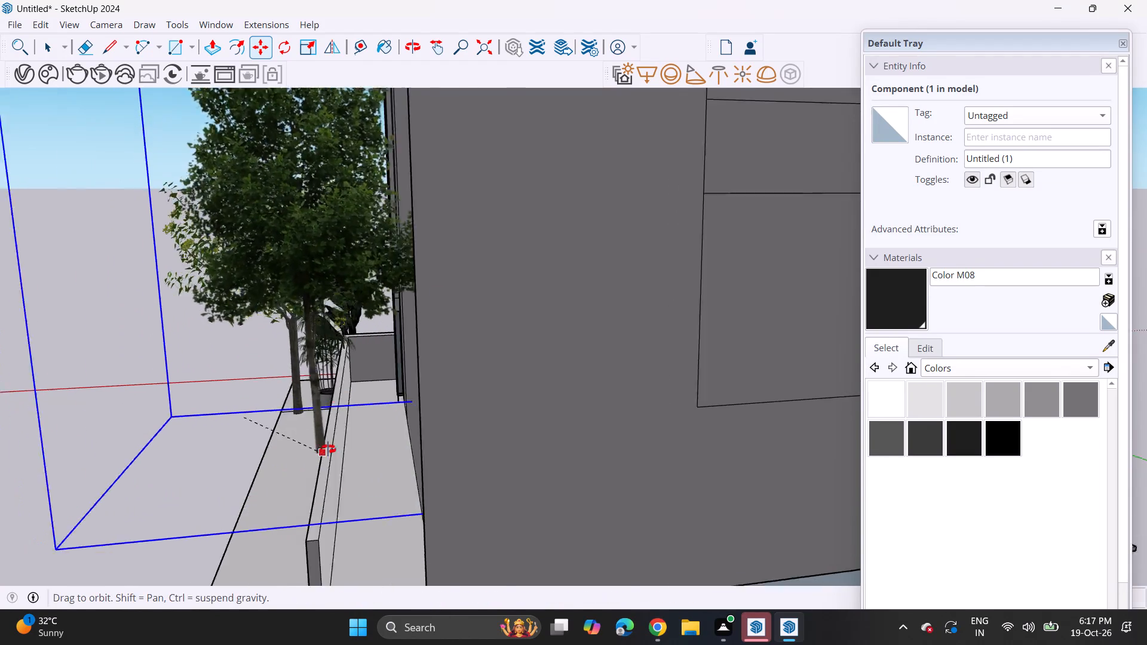
pyautogui.moveTo(328, 449); pyautogui.dragTo(465, 408, button='middle')
pyautogui.click(436, 437)
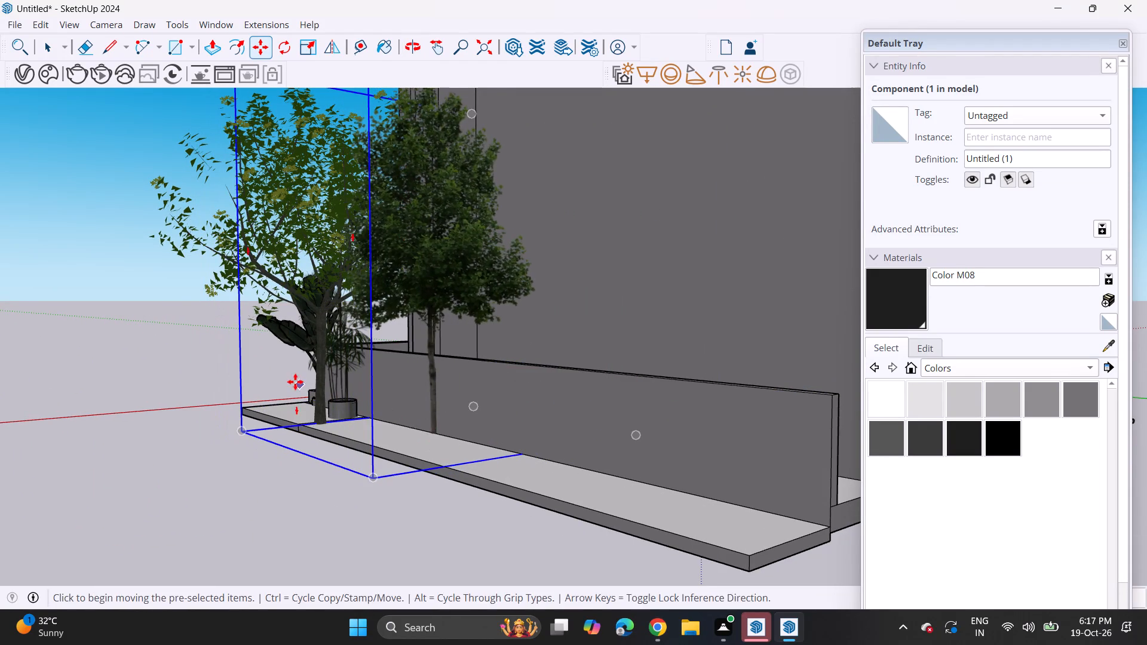
# Paint the first-floor balcony's surrounding frame on the front facade with Color M06, including its side, bands and curved end.
pyautogui.moveTo(295, 382); pyautogui.dragTo(982, 408, button='middle')
pyautogui.moveTo(668, 332); pyautogui.dragTo(552, 343, button='middle')
pyautogui.moveTo(528, 351); pyautogui.dragTo(655, 365, button='middle')
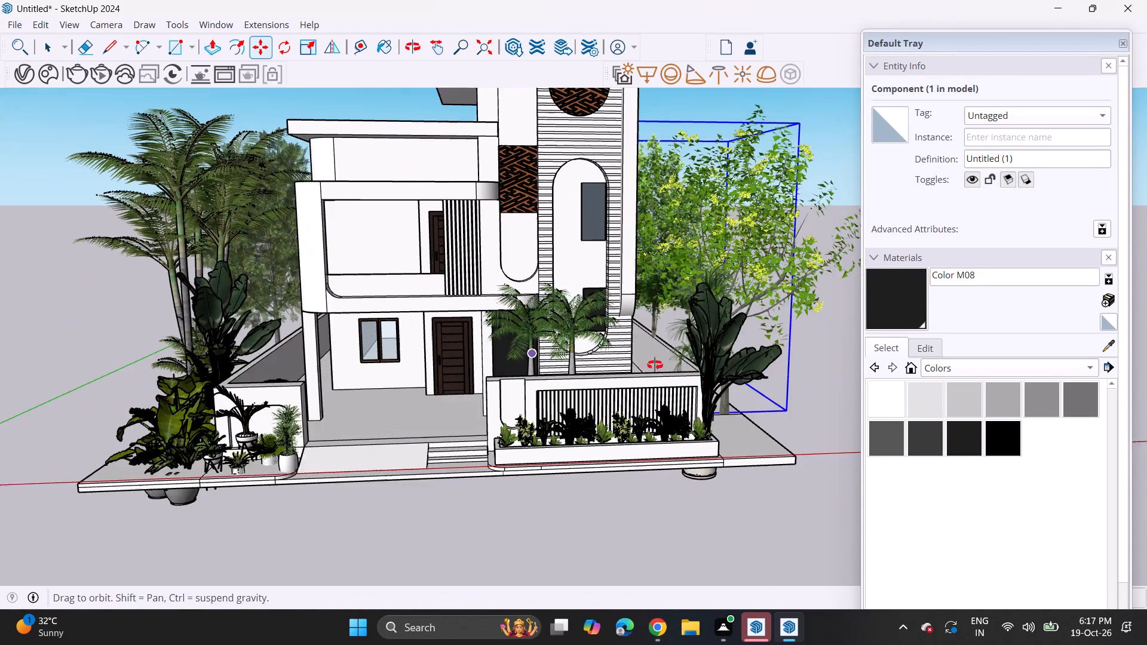
pyautogui.moveTo(655, 365); pyautogui.dragTo(673, 367, button='middle')
pyautogui.moveTo(655, 356); pyautogui.dragTo(735, 511, button='middle')
pyautogui.moveTo(697, 462); pyautogui.dragTo(631, 351, button='middle')
pyautogui.scroll(-3, 616, 319)
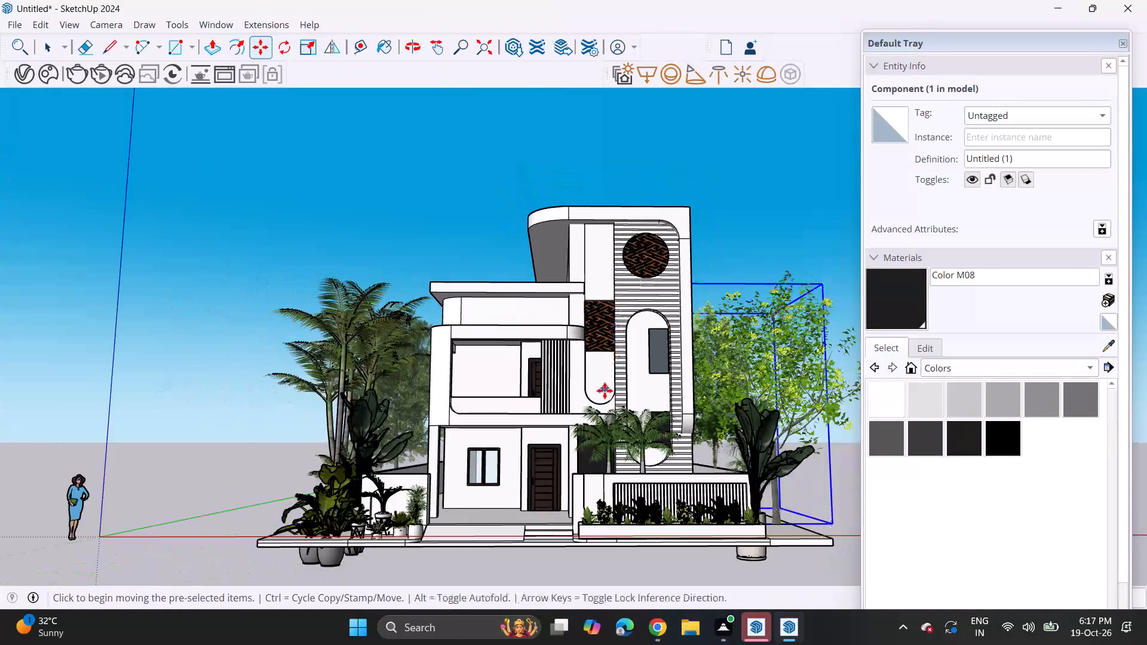
pyautogui.keyDown('shift'); pyautogui.moveTo(604, 391); pyautogui.dragTo(580, 345, button='middle'); pyautogui.keyUp('shift')
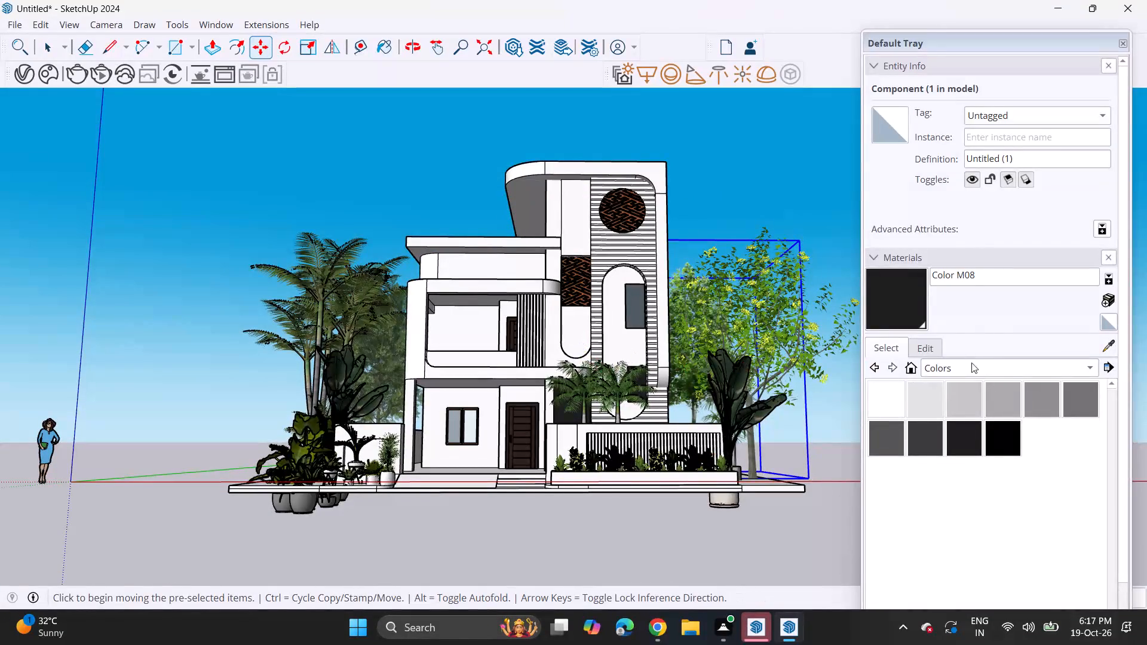
pyautogui.click(982, 276)
pyautogui.click(961, 370)
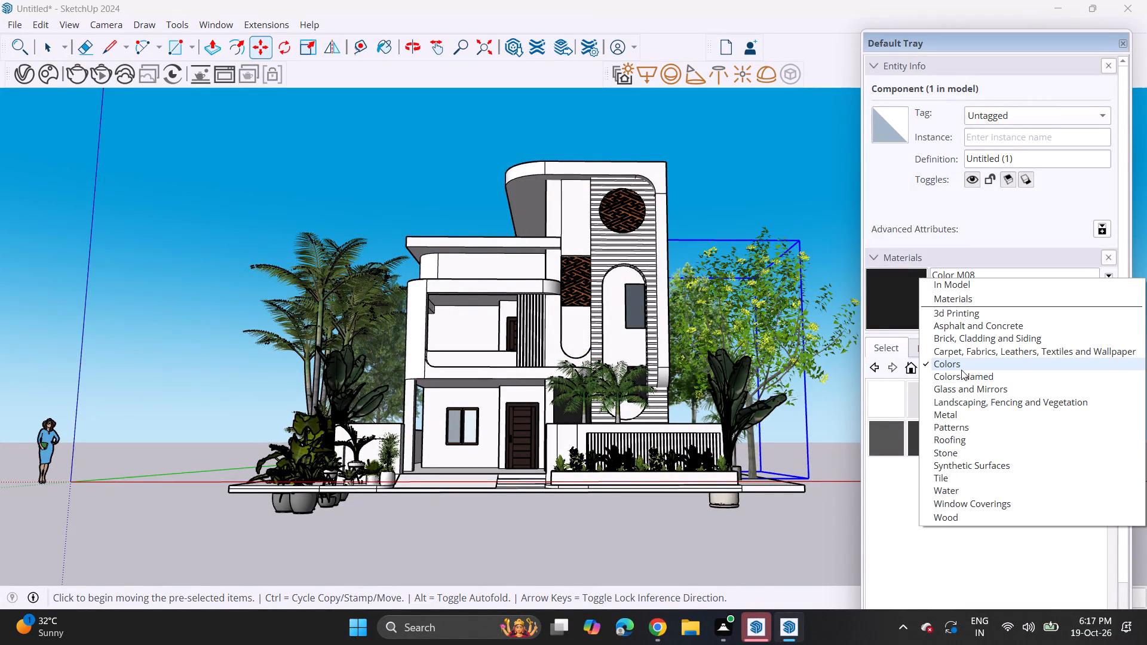
pyautogui.click(886, 441)
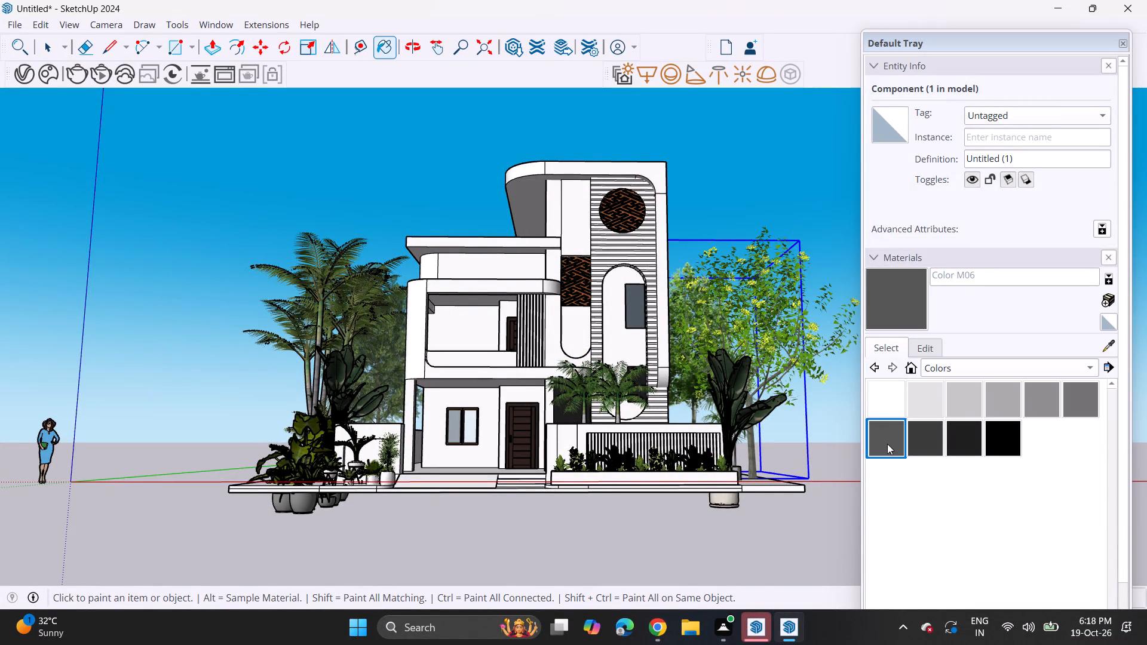
pyautogui.click(417, 331)
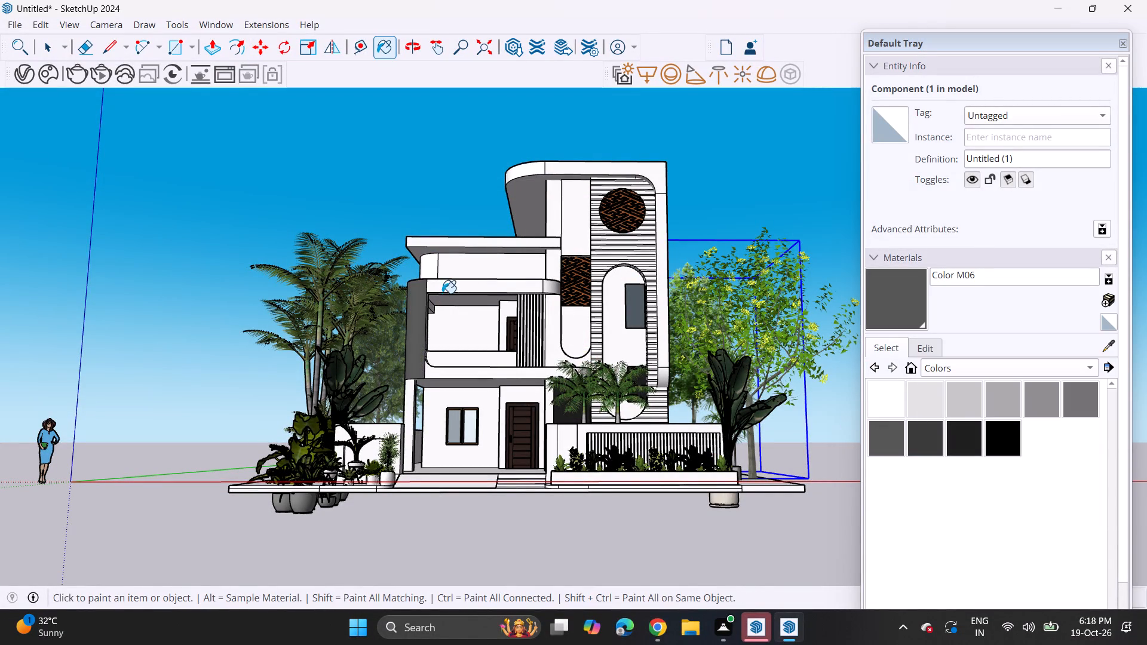
pyautogui.click(442, 293)
pyautogui.click(449, 289)
pyautogui.click(472, 371)
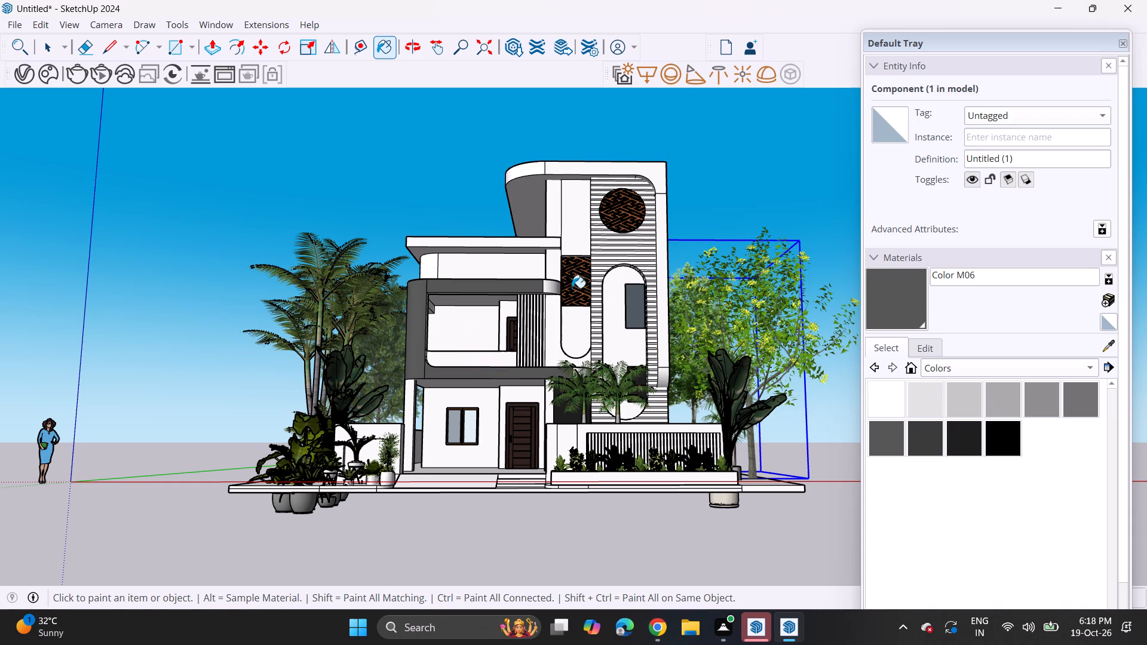
pyautogui.click(554, 286)
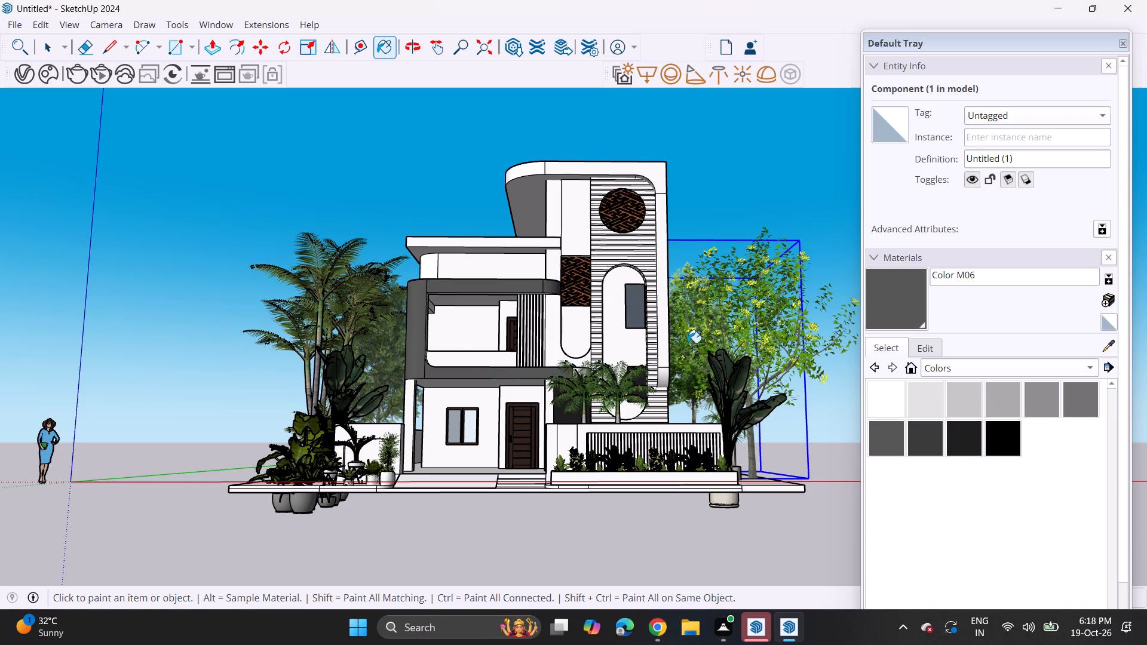
# Paint the tower's arched window recess, outer side frame and curved roof band with Color M06.
pyautogui.click(606, 325)
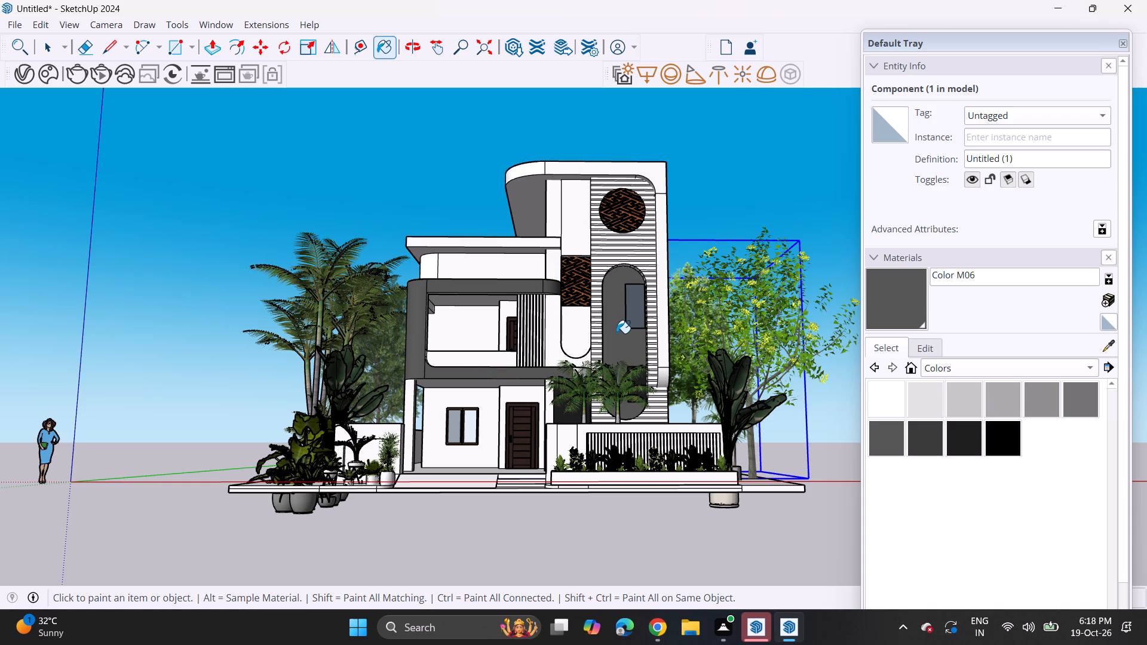
pyautogui.click(660, 286)
pyautogui.click(663, 374)
pyautogui.click(658, 187)
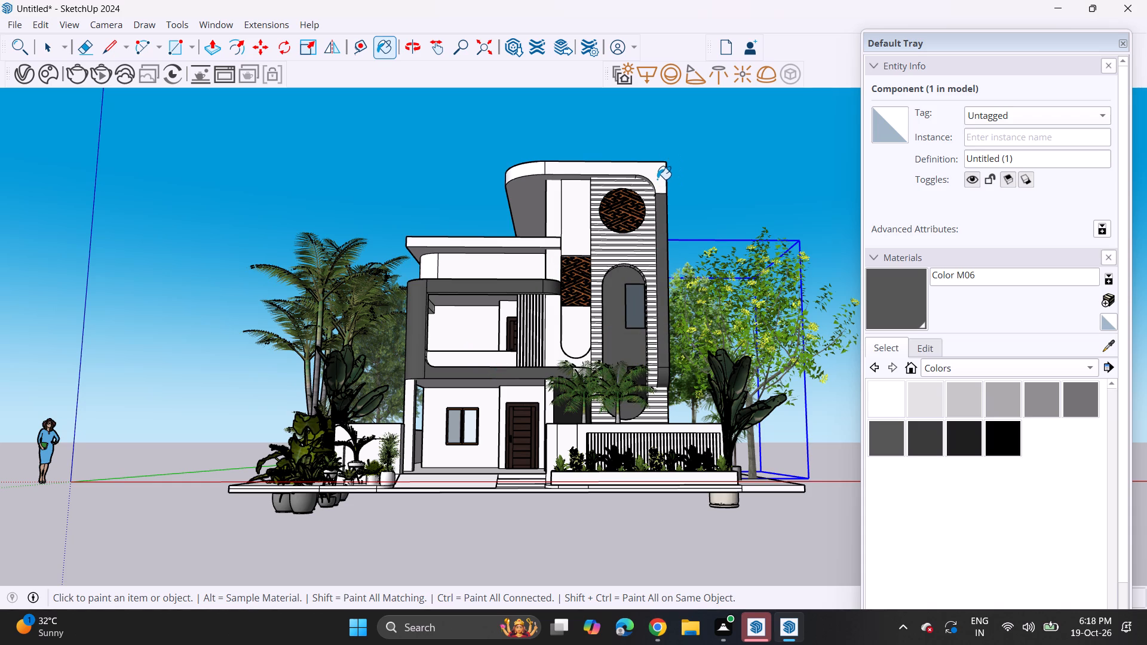
pyautogui.click(521, 168)
pyautogui.click(532, 187)
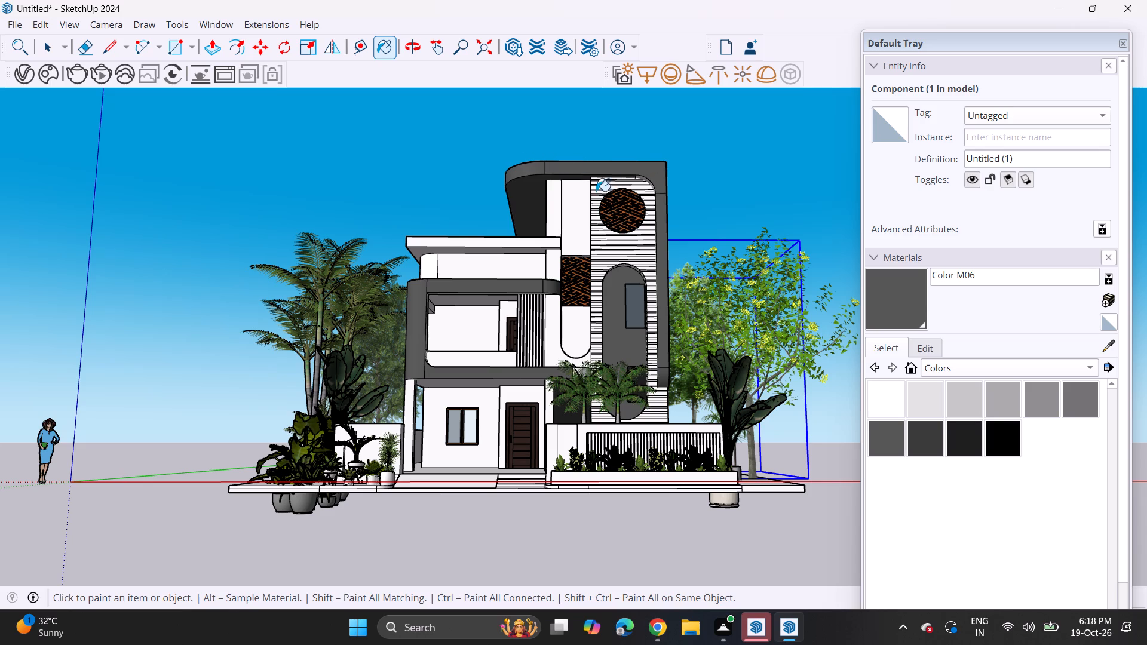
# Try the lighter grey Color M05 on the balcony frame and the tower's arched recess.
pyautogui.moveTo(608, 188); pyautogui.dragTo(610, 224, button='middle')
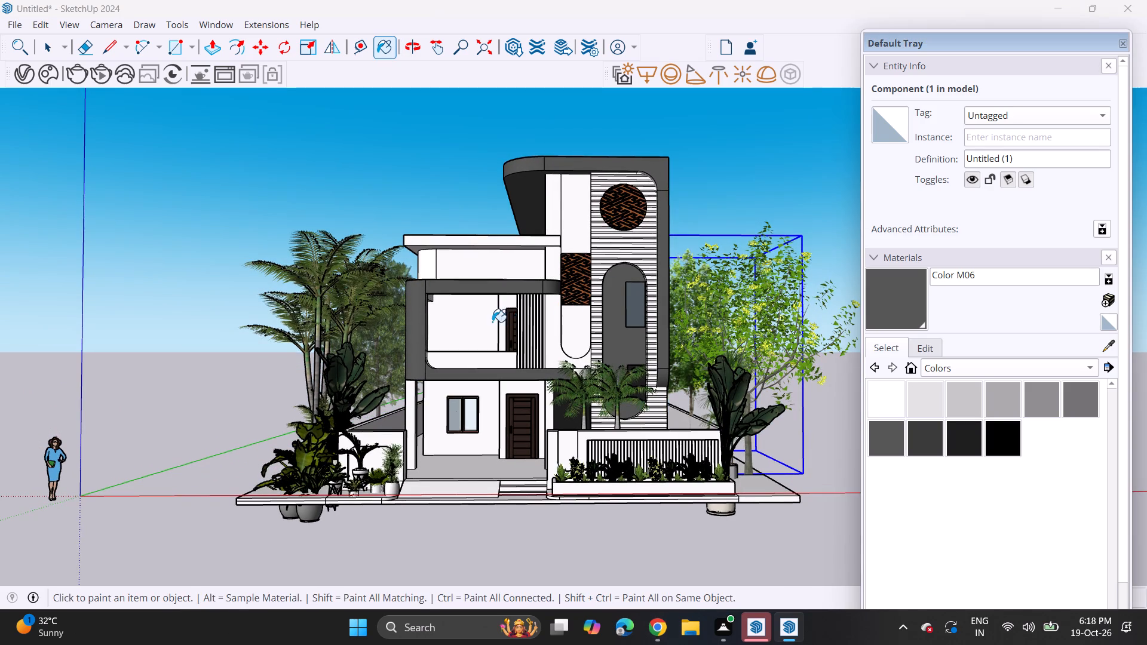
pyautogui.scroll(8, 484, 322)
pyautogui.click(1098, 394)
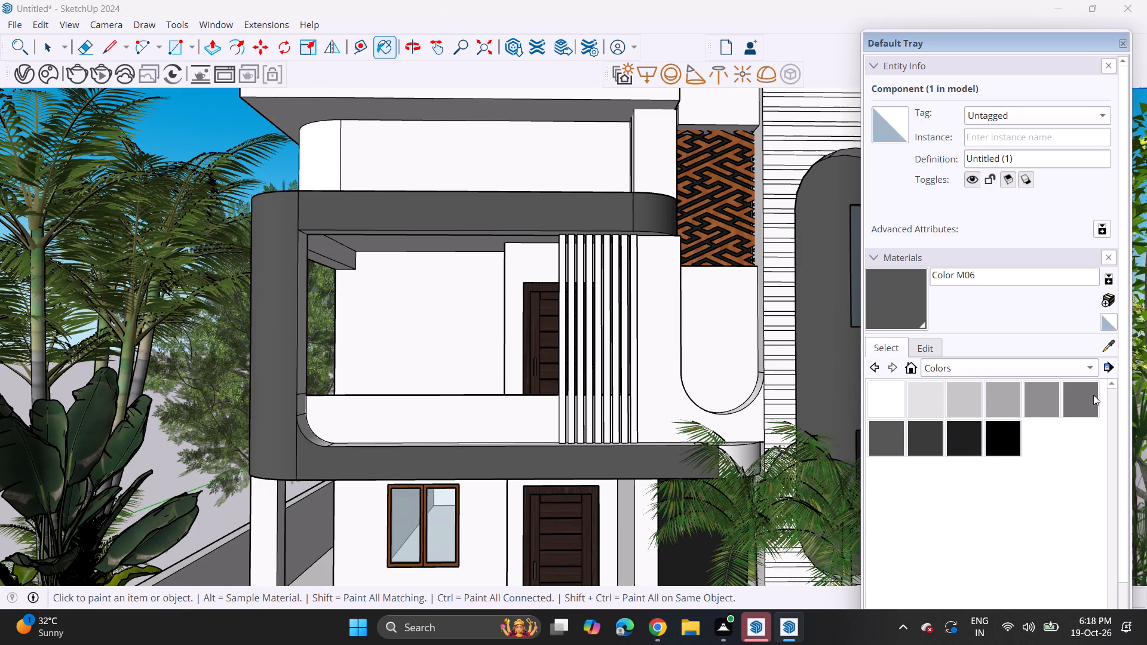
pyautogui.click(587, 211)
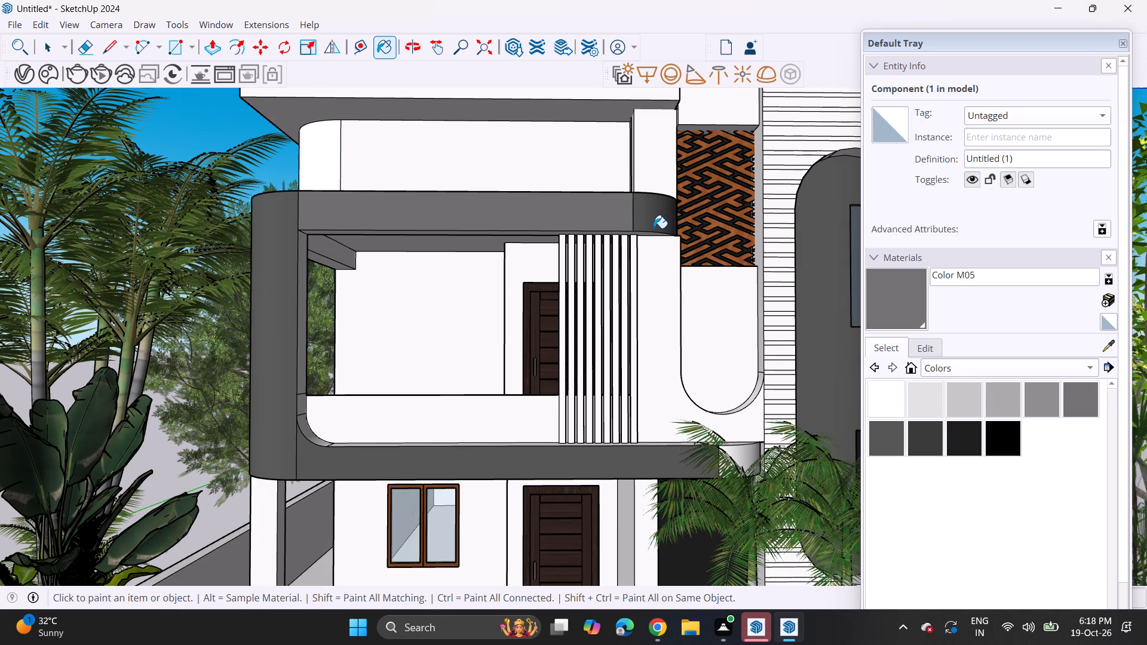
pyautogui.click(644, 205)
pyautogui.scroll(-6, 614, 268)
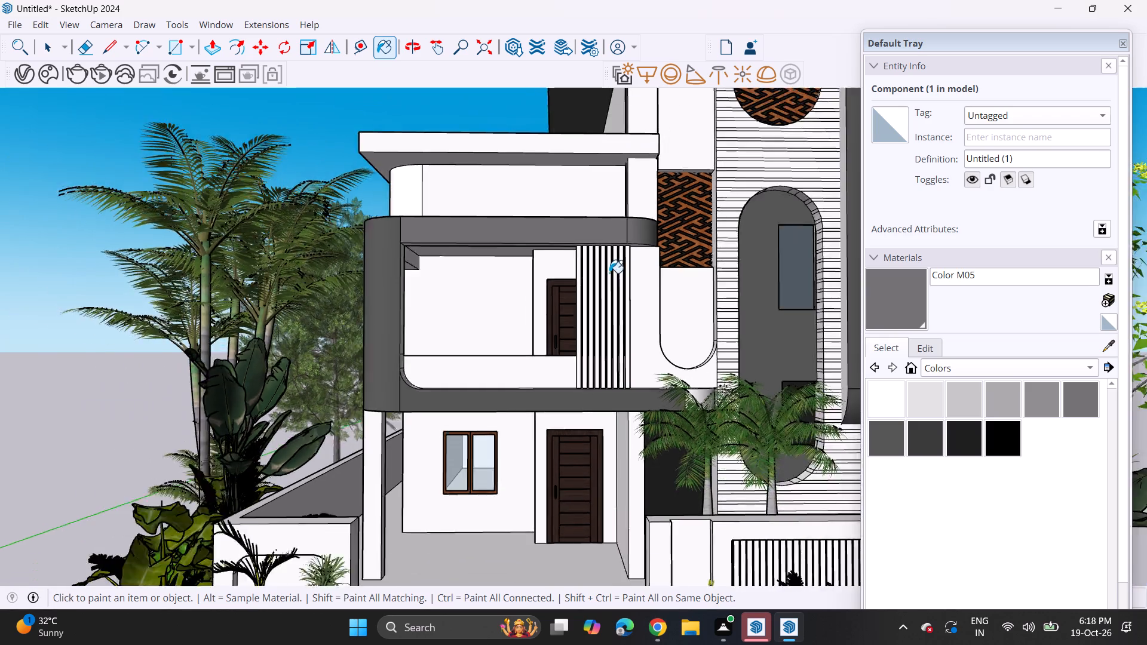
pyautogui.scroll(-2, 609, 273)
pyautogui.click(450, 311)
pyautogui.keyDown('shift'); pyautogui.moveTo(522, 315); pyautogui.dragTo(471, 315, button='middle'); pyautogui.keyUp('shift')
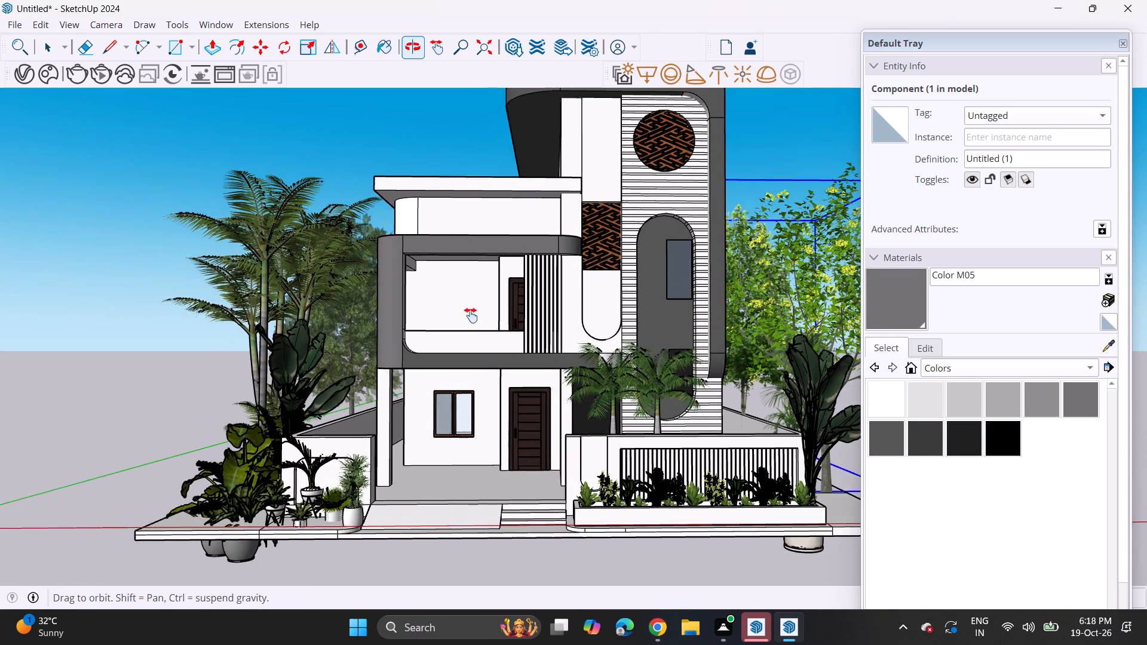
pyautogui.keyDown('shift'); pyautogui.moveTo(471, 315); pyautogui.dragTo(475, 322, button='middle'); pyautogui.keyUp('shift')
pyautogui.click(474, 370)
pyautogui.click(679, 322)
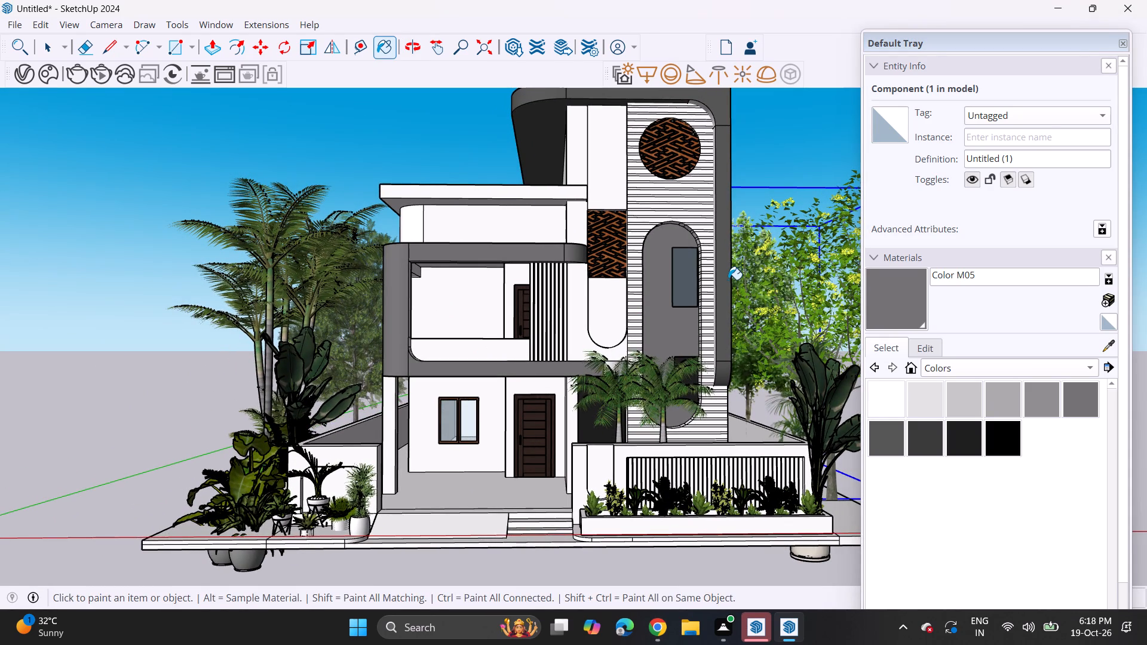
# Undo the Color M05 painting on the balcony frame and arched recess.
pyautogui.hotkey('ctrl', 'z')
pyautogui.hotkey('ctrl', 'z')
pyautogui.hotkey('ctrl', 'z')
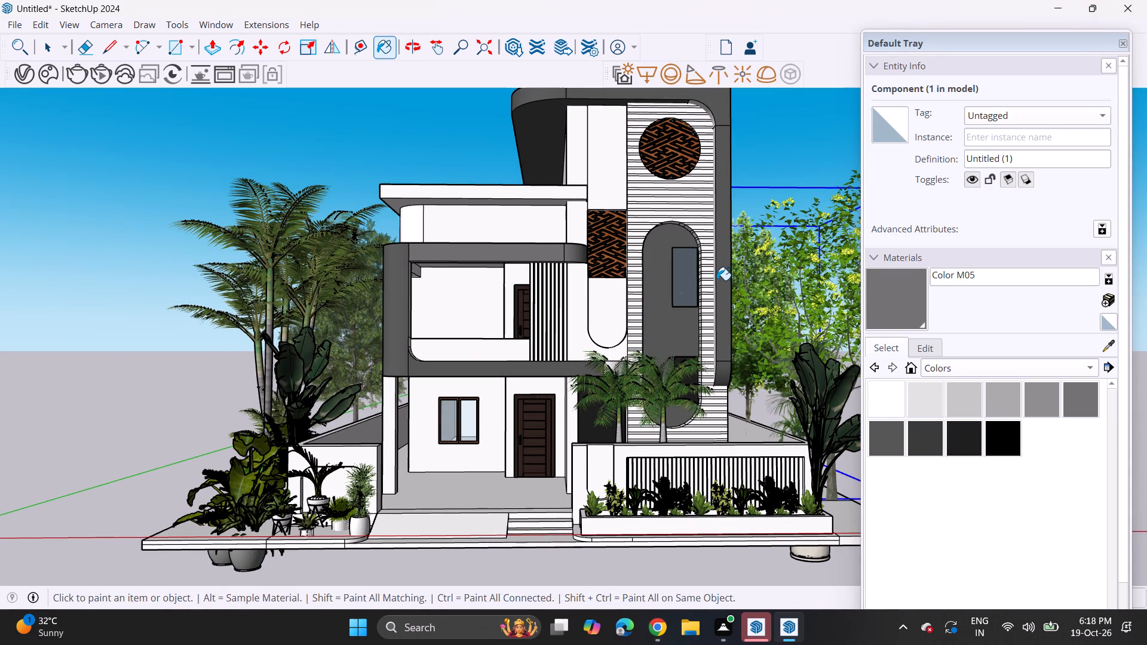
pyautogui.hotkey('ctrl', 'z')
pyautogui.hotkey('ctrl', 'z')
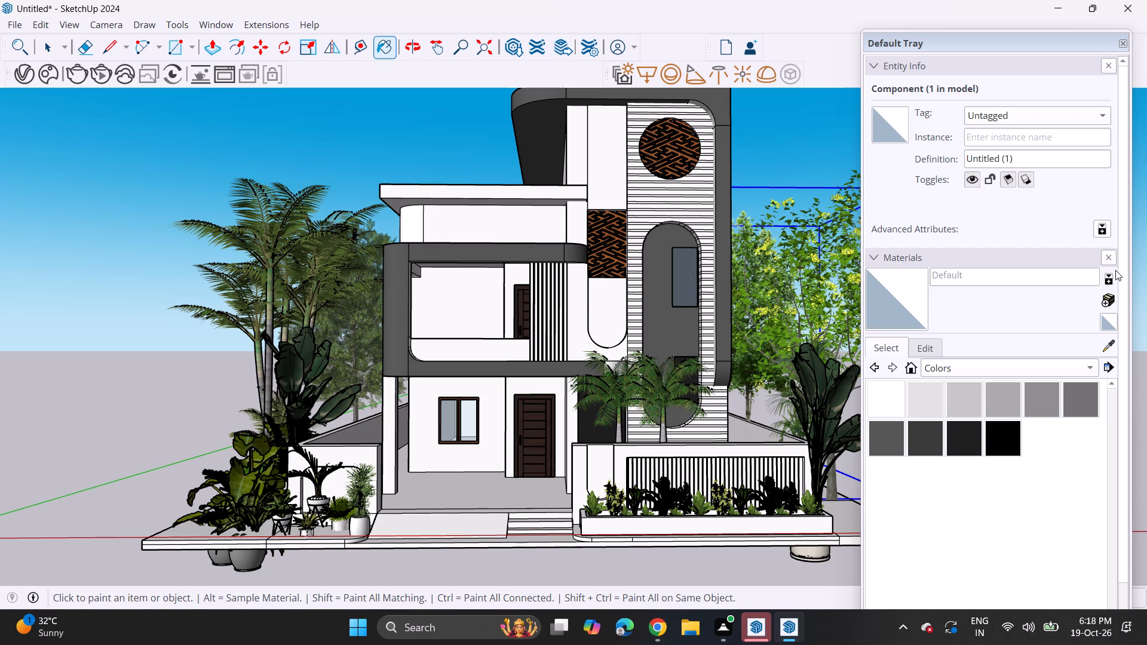
# Paint all nine vertical slats of the first-floor balcony screen with Color M06.
pyautogui.click(888, 438)
pyautogui.scroll(4, 593, 250)
pyautogui.scroll(4, 558, 305)
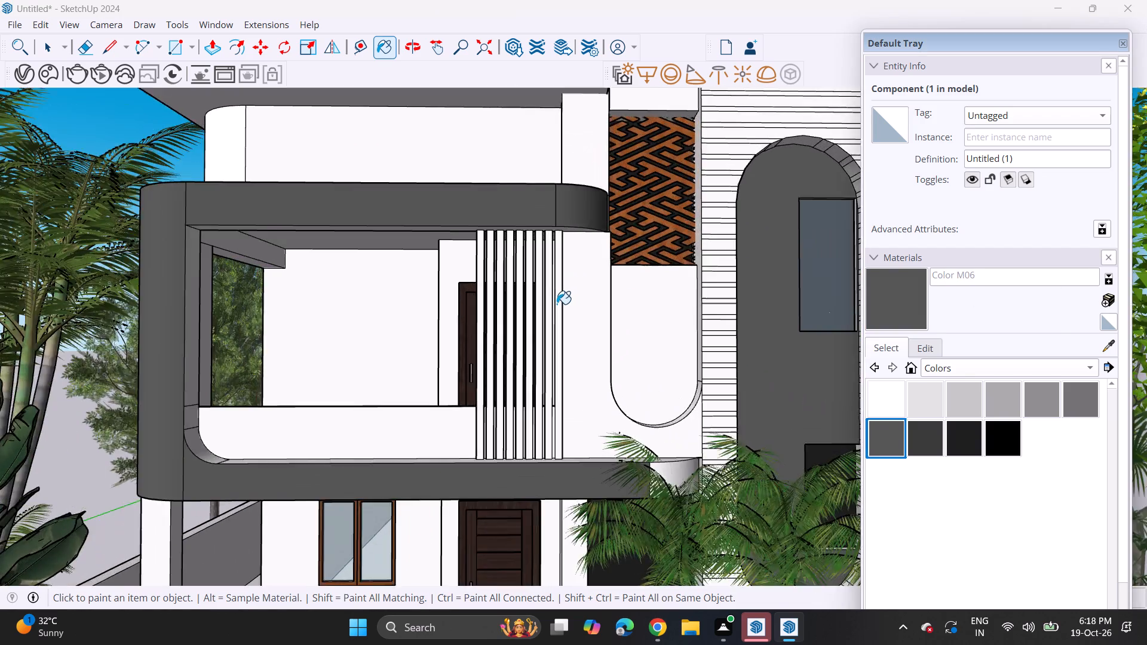
pyautogui.scroll(5, 557, 304)
pyautogui.click(557, 304)
pyautogui.click(544, 309)
pyautogui.click(525, 314)
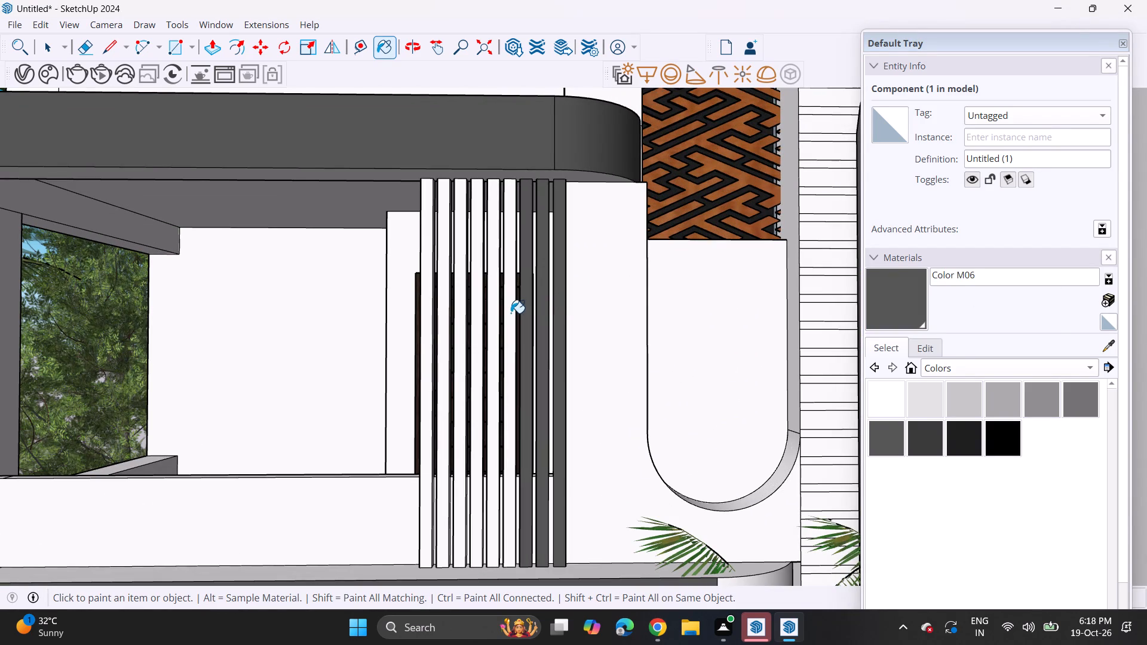
pyautogui.click(511, 313)
pyautogui.click(492, 322)
pyautogui.click(474, 327)
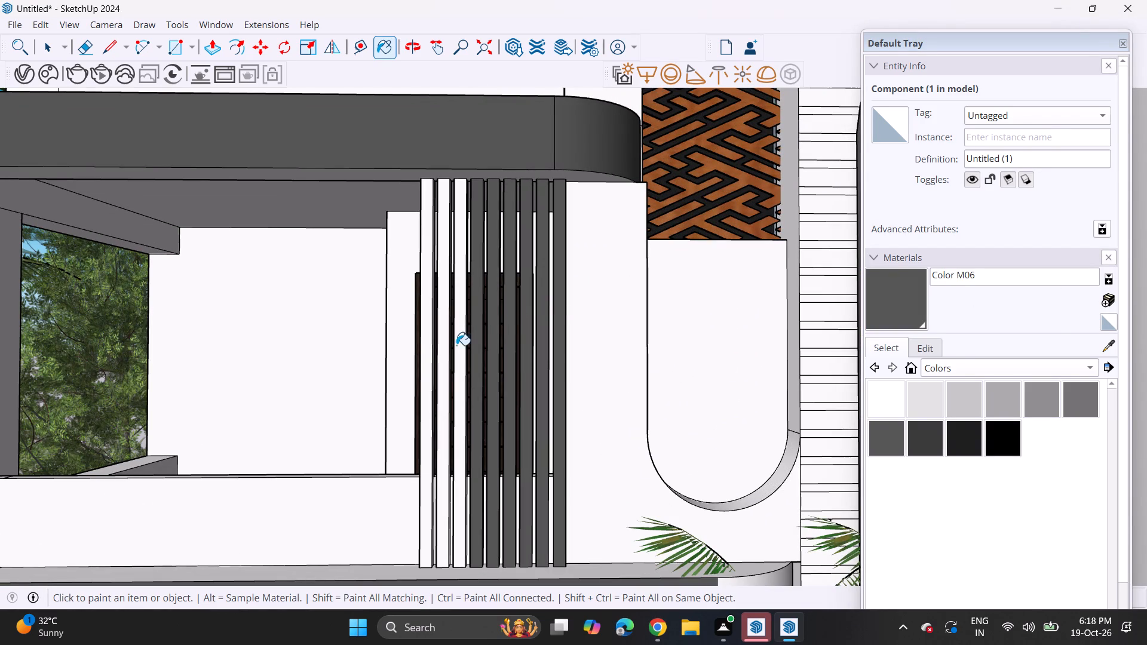
pyautogui.click(457, 346)
pyautogui.click(446, 339)
pyautogui.click(424, 349)
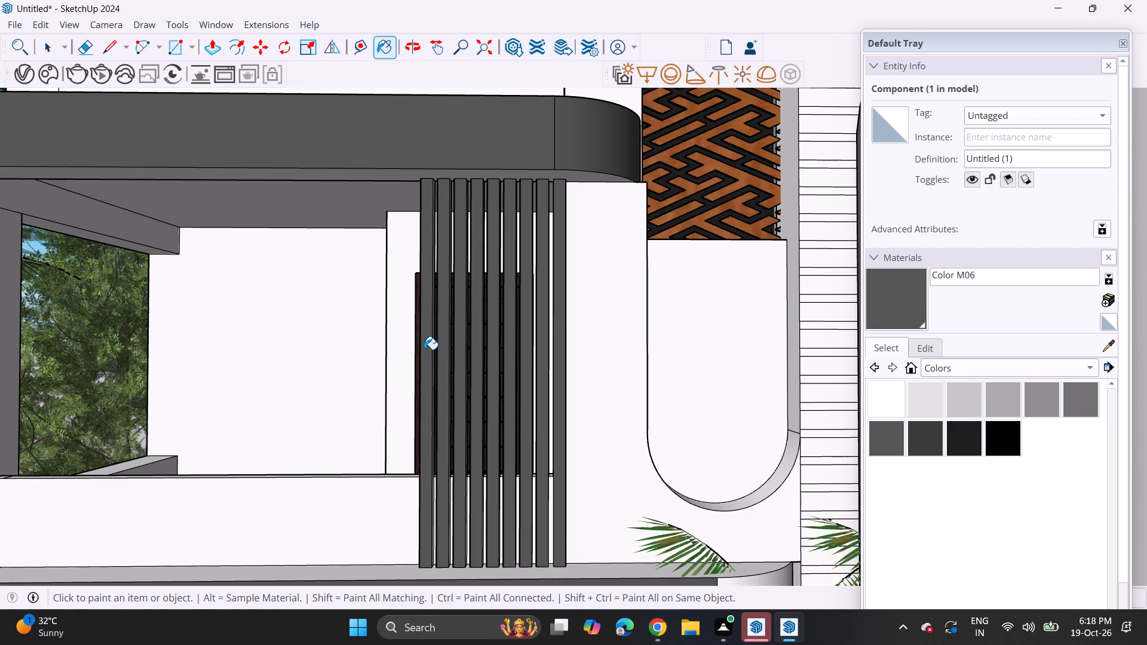
# Sample Wood Cherry Original from the tower's circular lattice and paint the wall above the balcony, including its curved corner, with it.
pyautogui.scroll(-13, 424, 350)
pyautogui.moveTo(427, 354); pyautogui.dragTo(513, 341, button='middle')
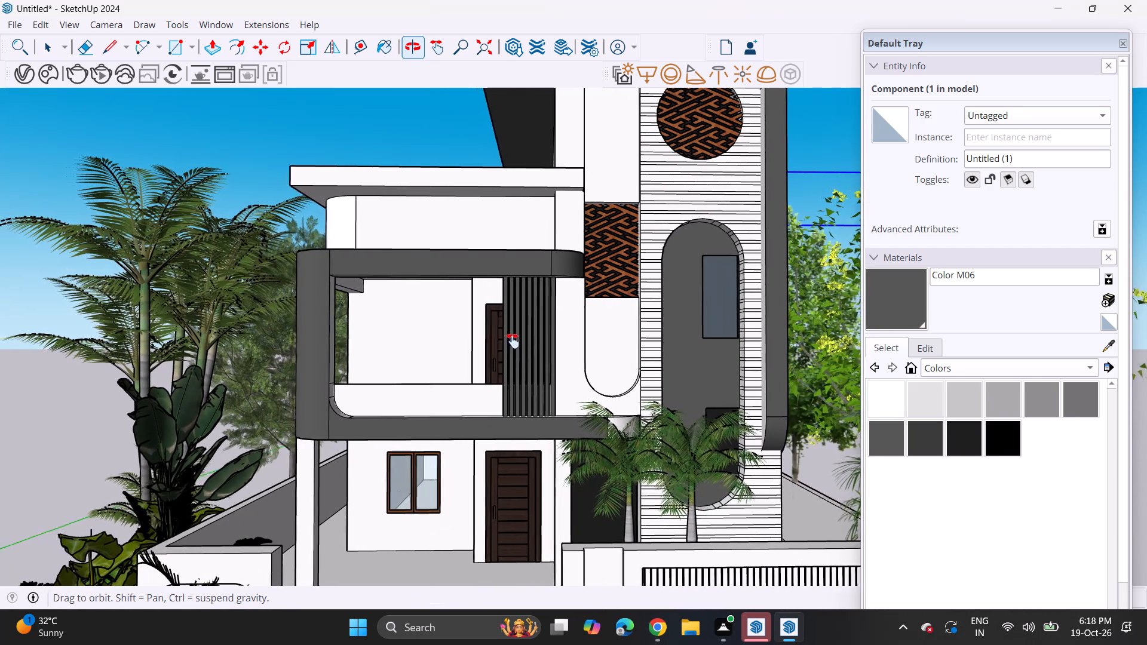
pyautogui.moveTo(513, 341); pyautogui.dragTo(516, 341, button='middle')
pyautogui.scroll(-2, 519, 342)
pyautogui.keyDown('shift'); pyautogui.moveTo(519, 345); pyautogui.dragTo(569, 338, button='middle'); pyautogui.keyUp('shift')
pyautogui.scroll(-2, 566, 338)
pyautogui.middleClick(559, 346)
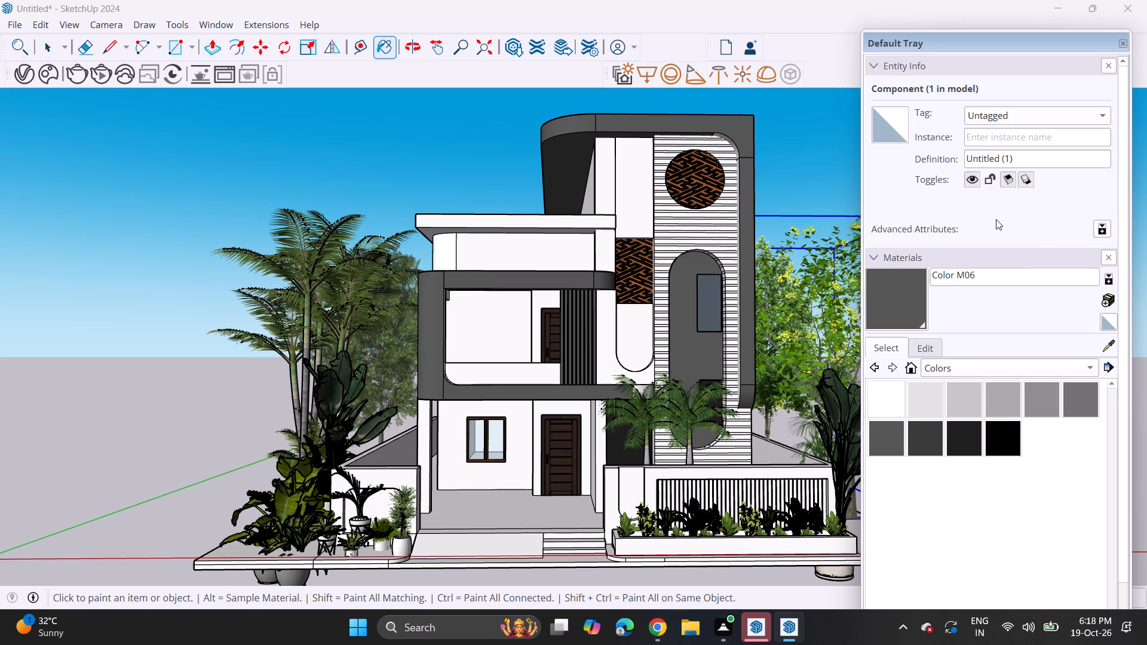
pyautogui.click(920, 352)
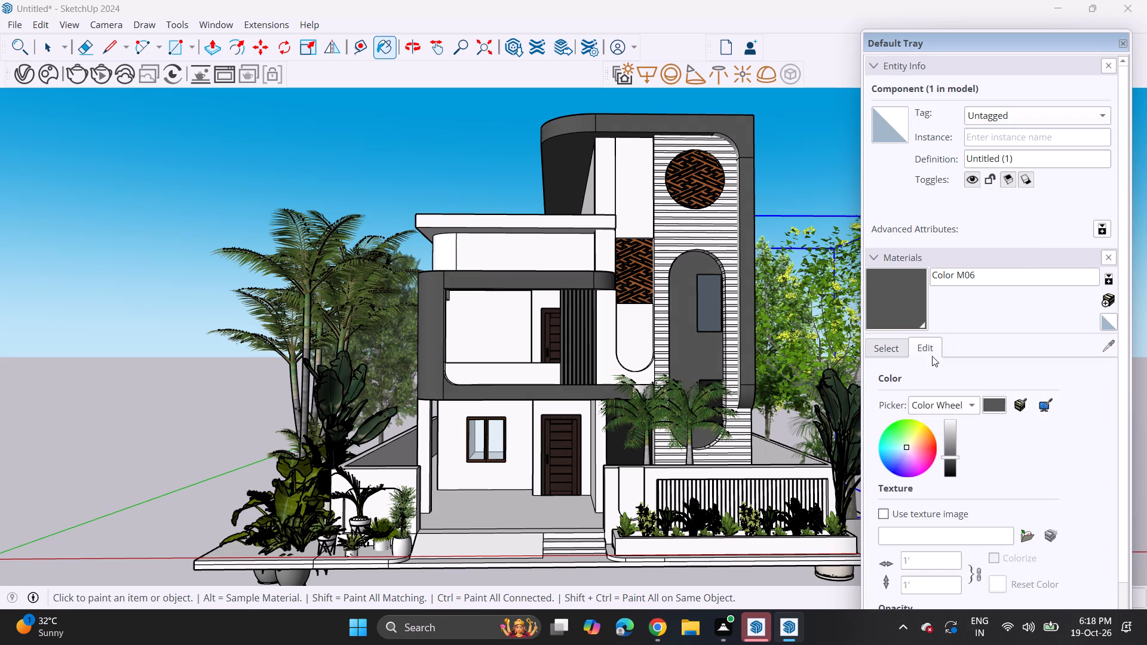
pyautogui.moveTo(896, 346); pyautogui.dragTo(906, 350)
pyautogui.click(1107, 346)
pyautogui.scroll(4, 665, 230)
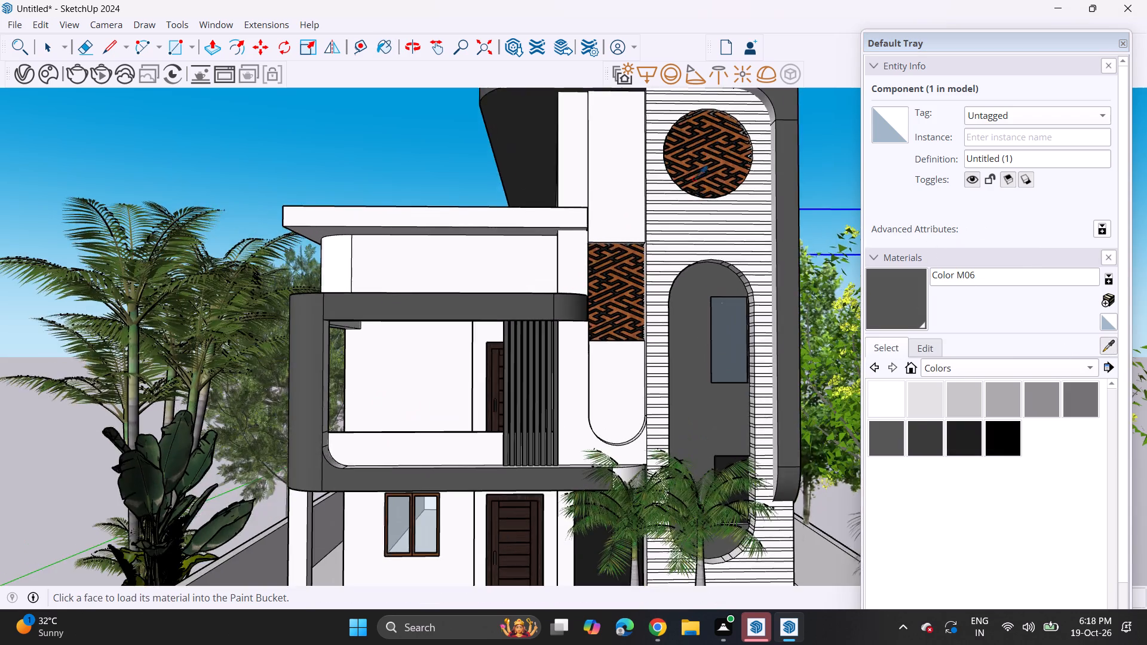
pyautogui.scroll(14, 706, 153)
pyautogui.click(740, 149)
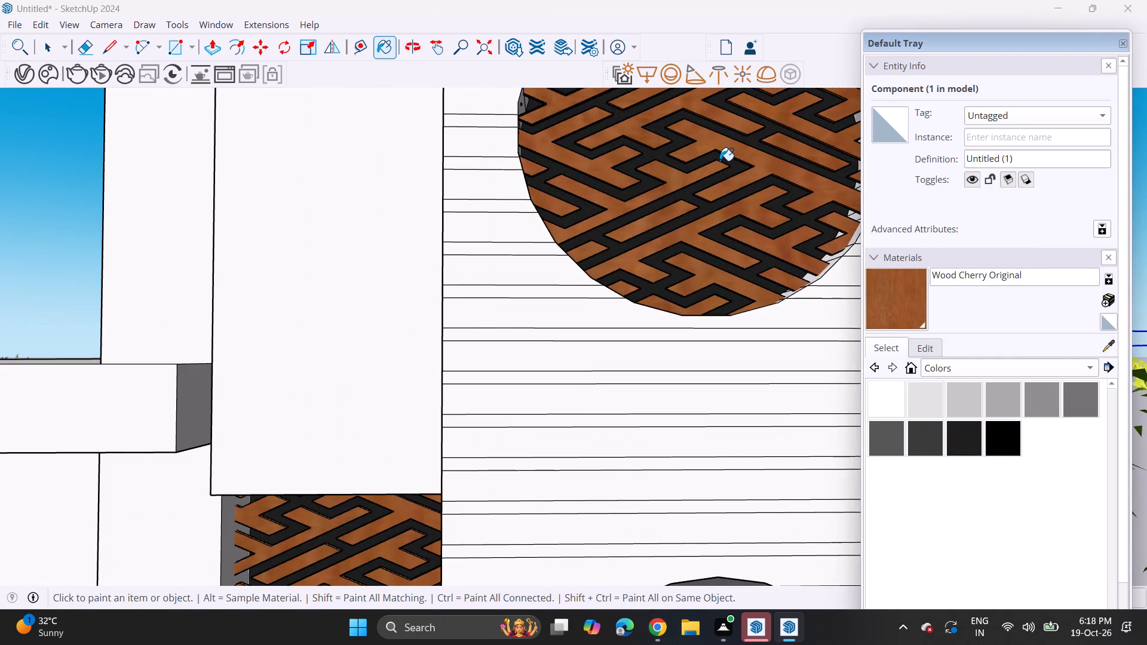
pyautogui.scroll(-17, 719, 161)
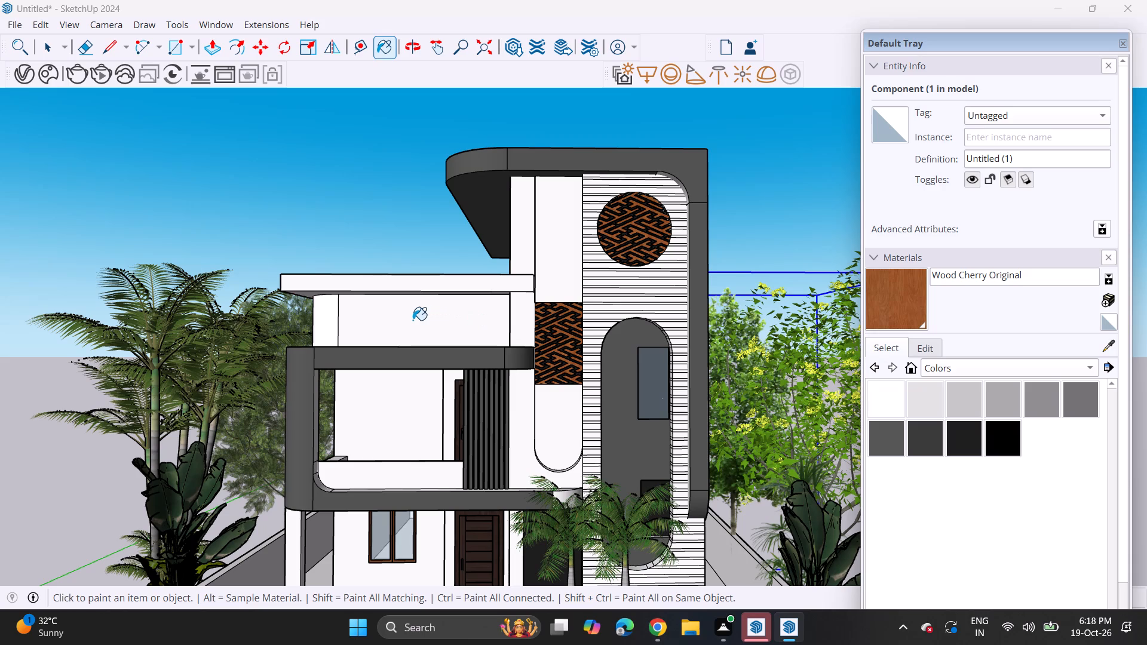
pyautogui.click(413, 320)
pyautogui.click(327, 322)
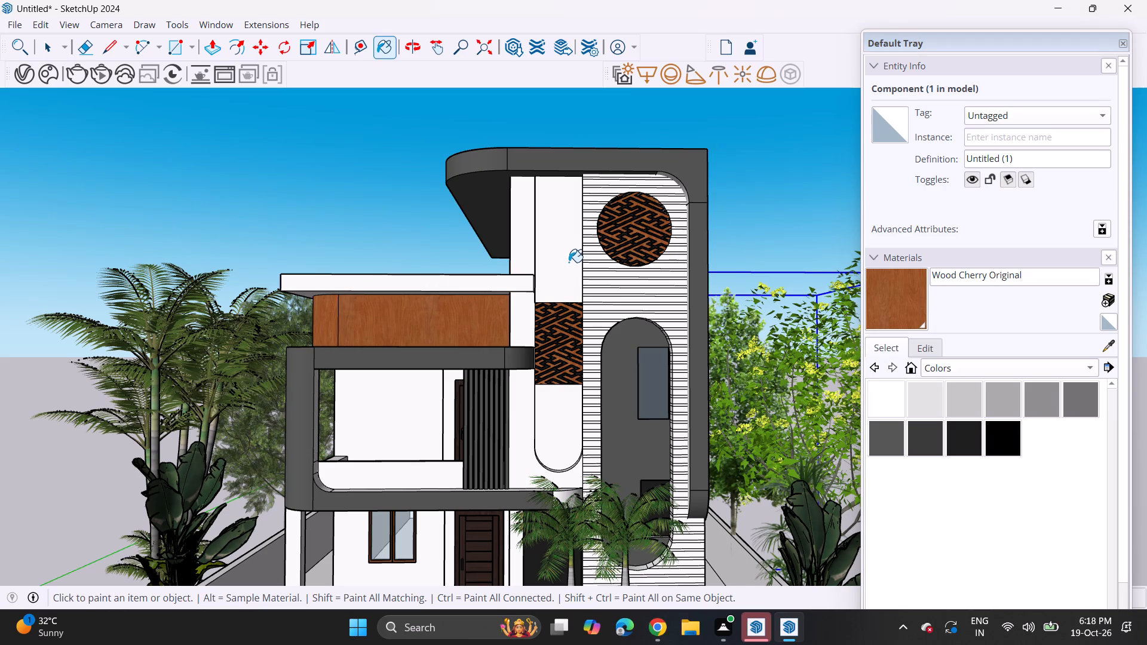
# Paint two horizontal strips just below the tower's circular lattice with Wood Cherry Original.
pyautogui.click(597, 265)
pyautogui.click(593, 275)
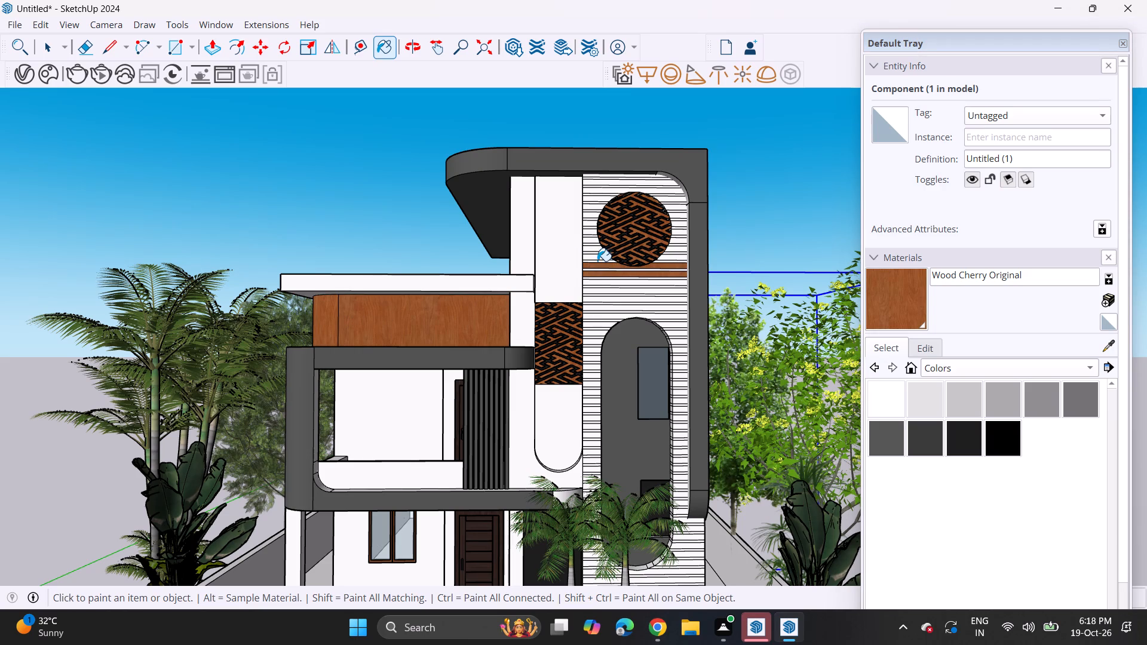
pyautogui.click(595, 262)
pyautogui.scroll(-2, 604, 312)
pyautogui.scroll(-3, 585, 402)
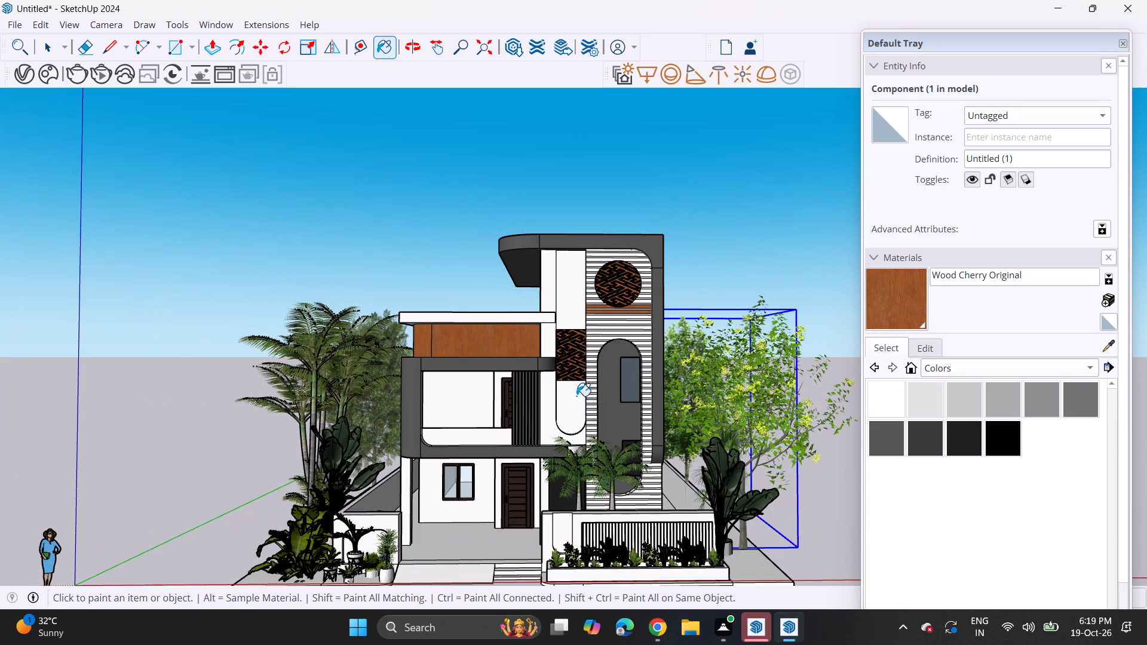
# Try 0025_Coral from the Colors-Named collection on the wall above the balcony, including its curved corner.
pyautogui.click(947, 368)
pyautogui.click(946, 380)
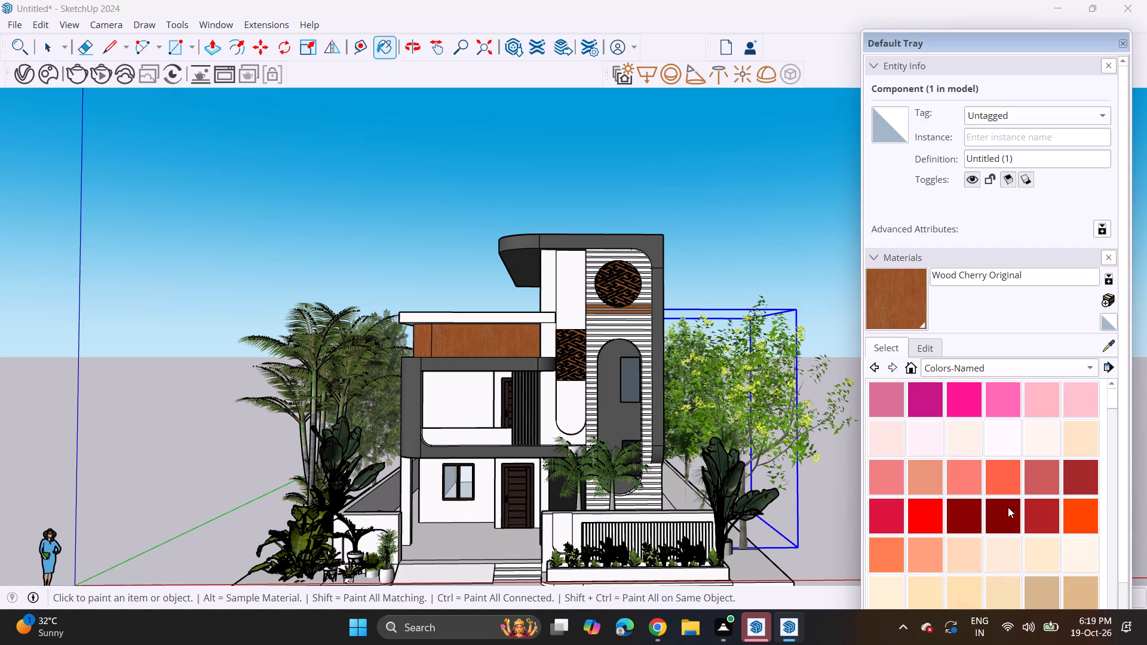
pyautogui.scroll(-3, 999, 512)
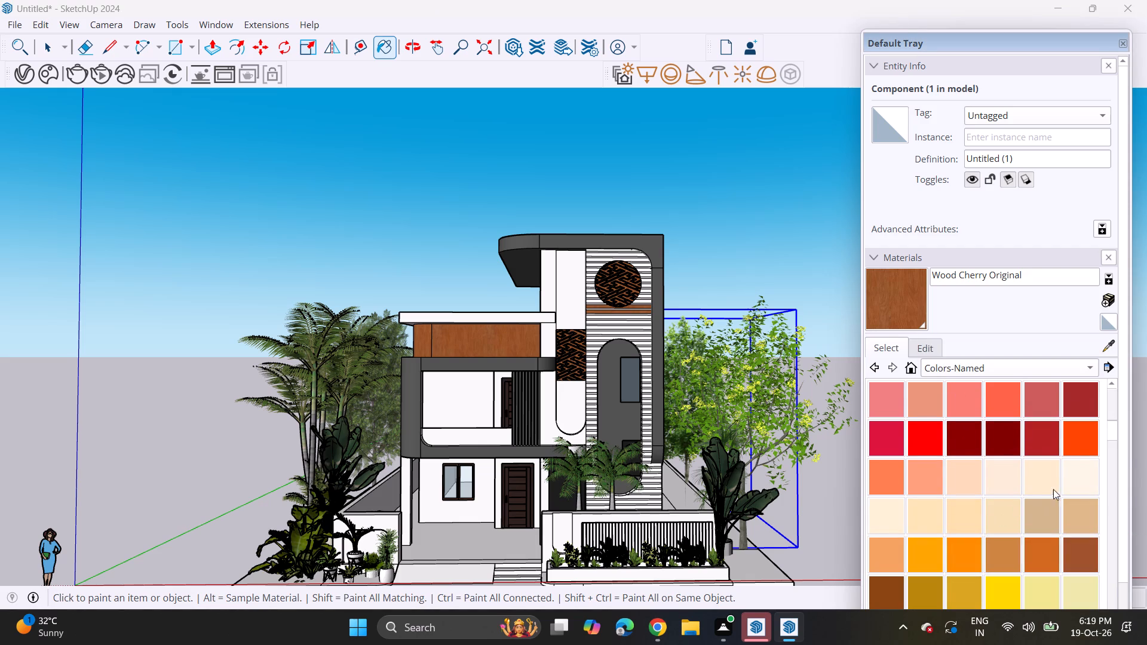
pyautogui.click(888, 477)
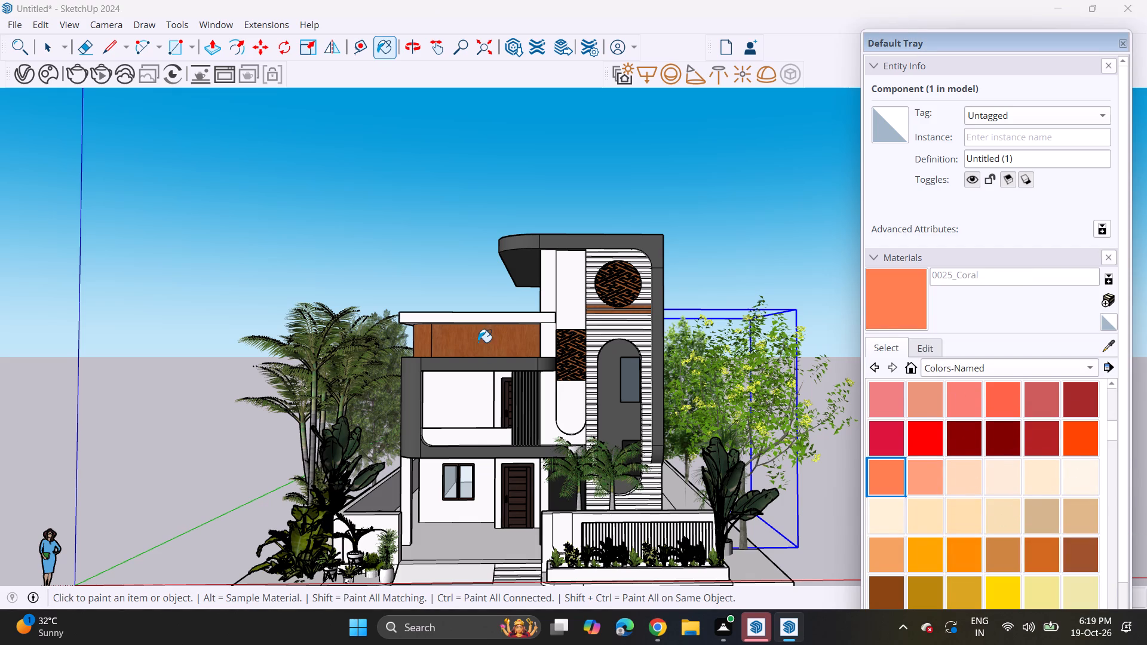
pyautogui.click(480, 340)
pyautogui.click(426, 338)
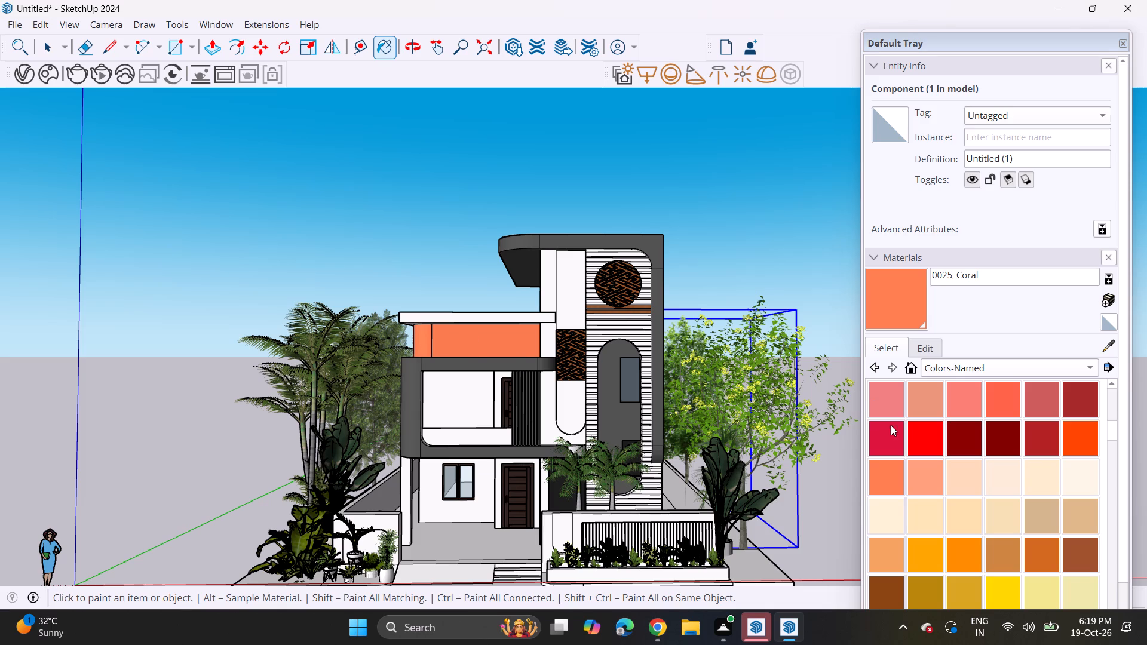
# Paint the wall above the balcony and its curved corner with 0039_DarkOrange from Colors-Named.
pyautogui.click(954, 558)
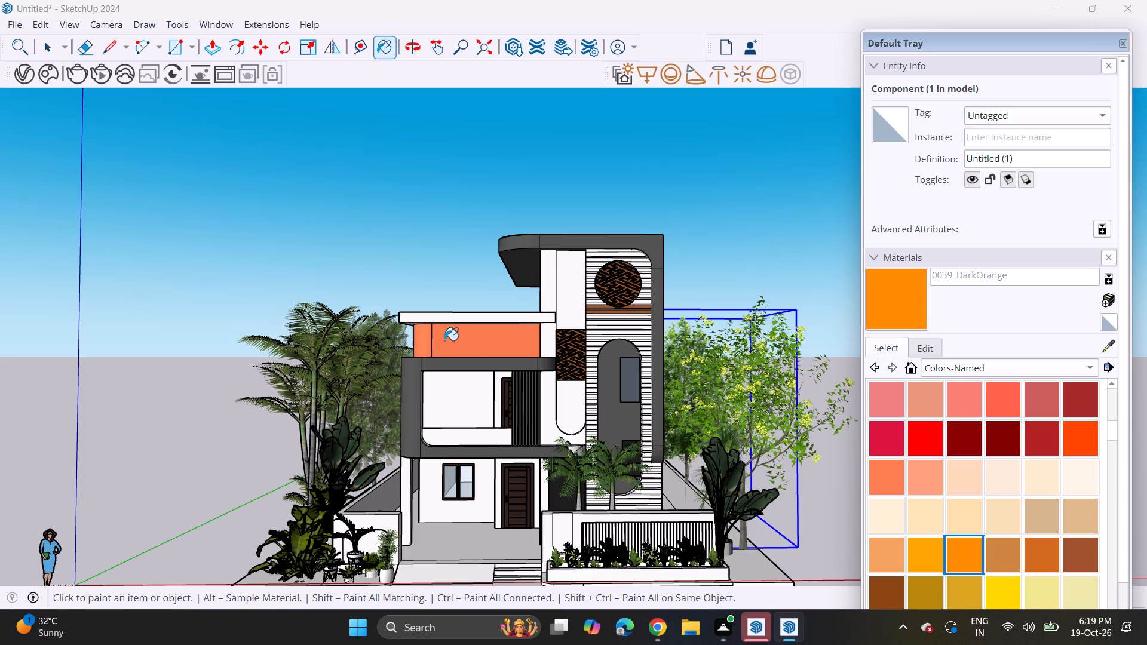
pyautogui.click(447, 332)
pyautogui.click(421, 345)
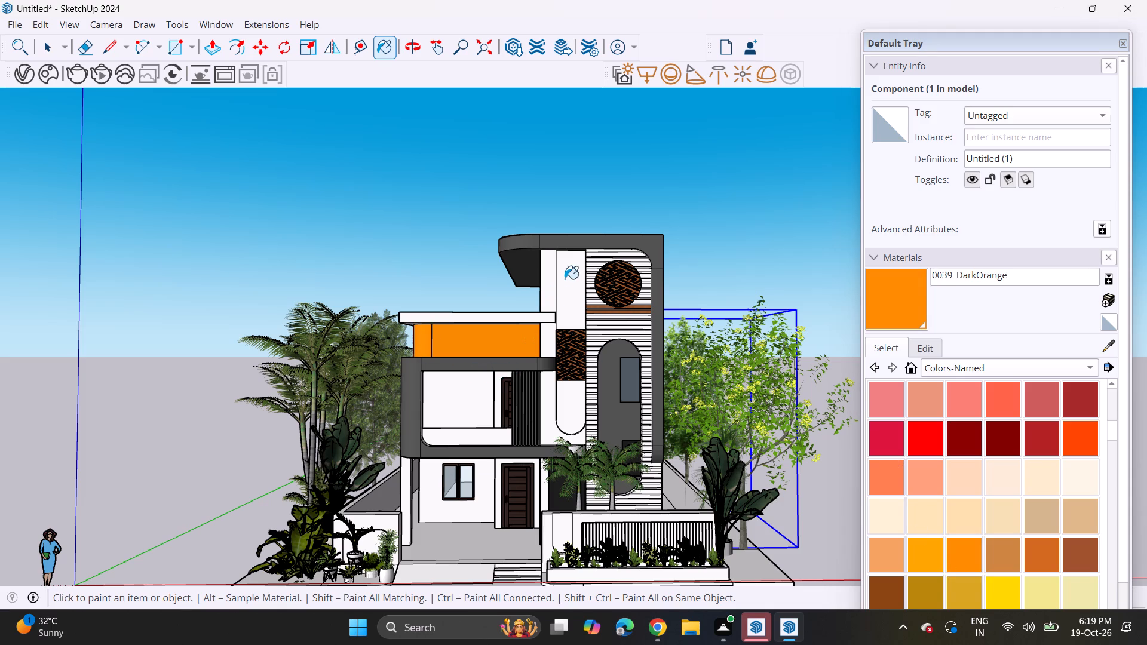
# Paint the tower's horizontal strips above the circular lattice with 0039_DarkOrange.
pyautogui.scroll(14, 630, 277)
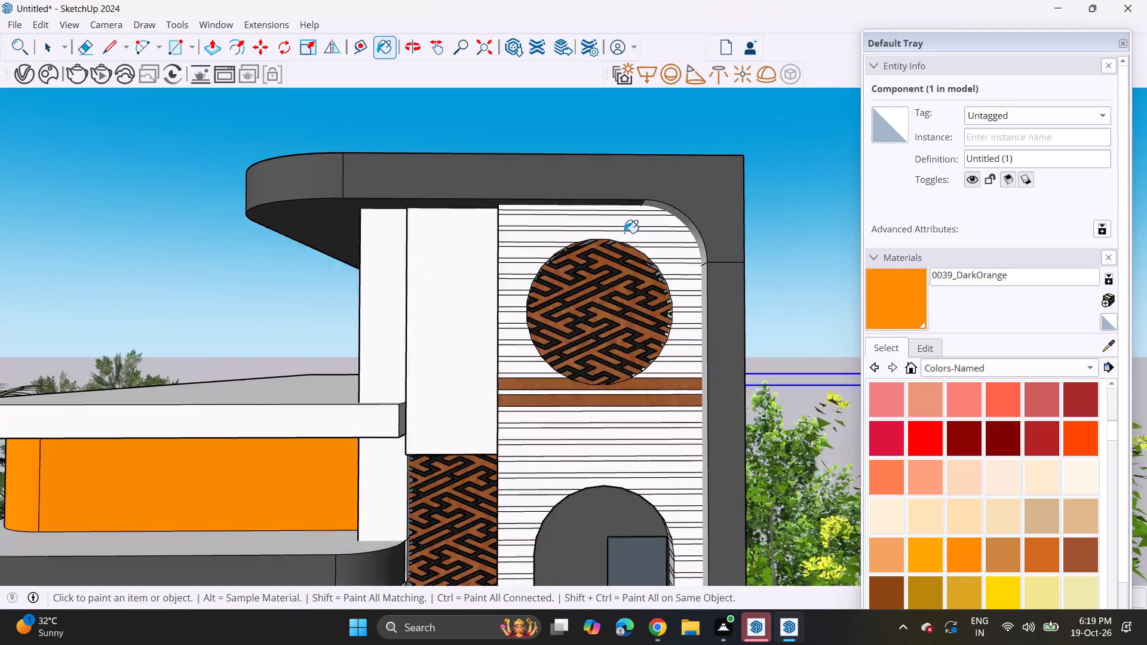
pyautogui.scroll(2, 624, 233)
pyautogui.click(626, 189)
pyautogui.click(628, 201)
pyautogui.click(633, 209)
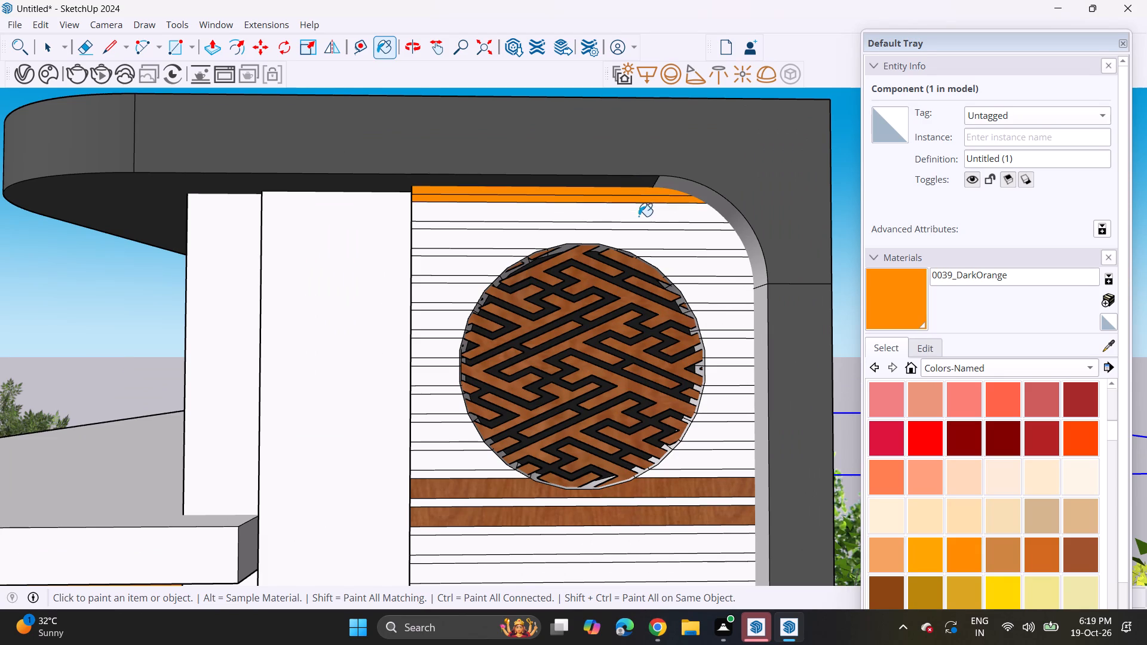
pyautogui.click(646, 231)
pyautogui.click(652, 228)
pyautogui.click(660, 242)
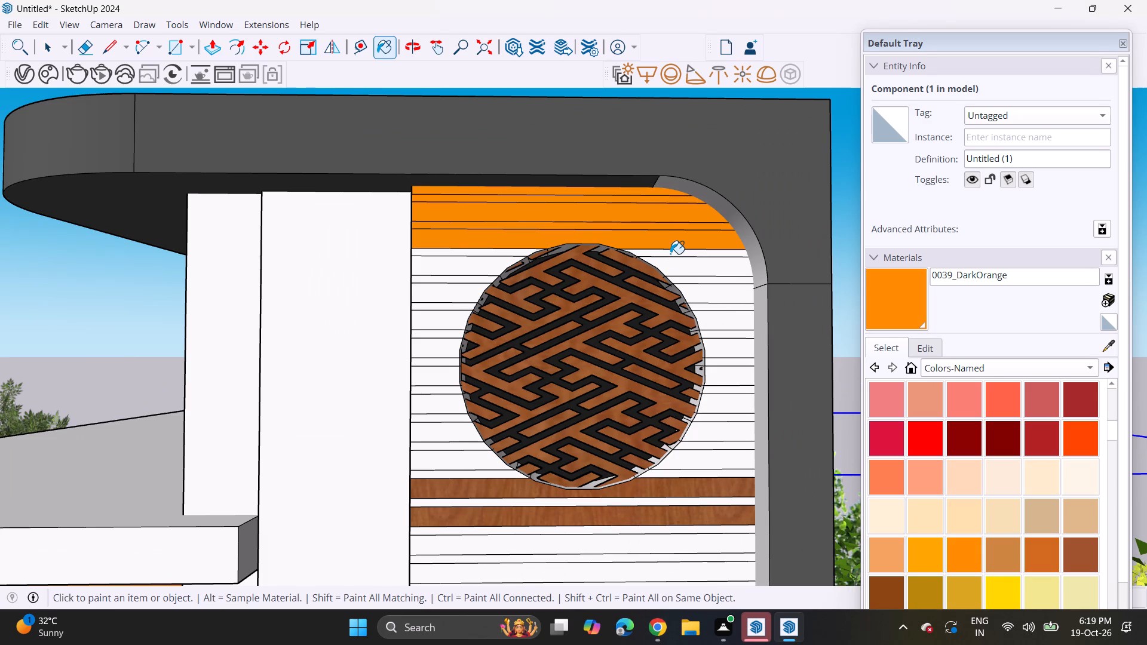
# Paint the strips to the right of the circular lattice's upper half with 0039_DarkOrange.
pyautogui.click(670, 254)
pyautogui.click(679, 267)
pyautogui.click(702, 279)
pyautogui.moveTo(704, 293); pyautogui.dragTo(720, 302)
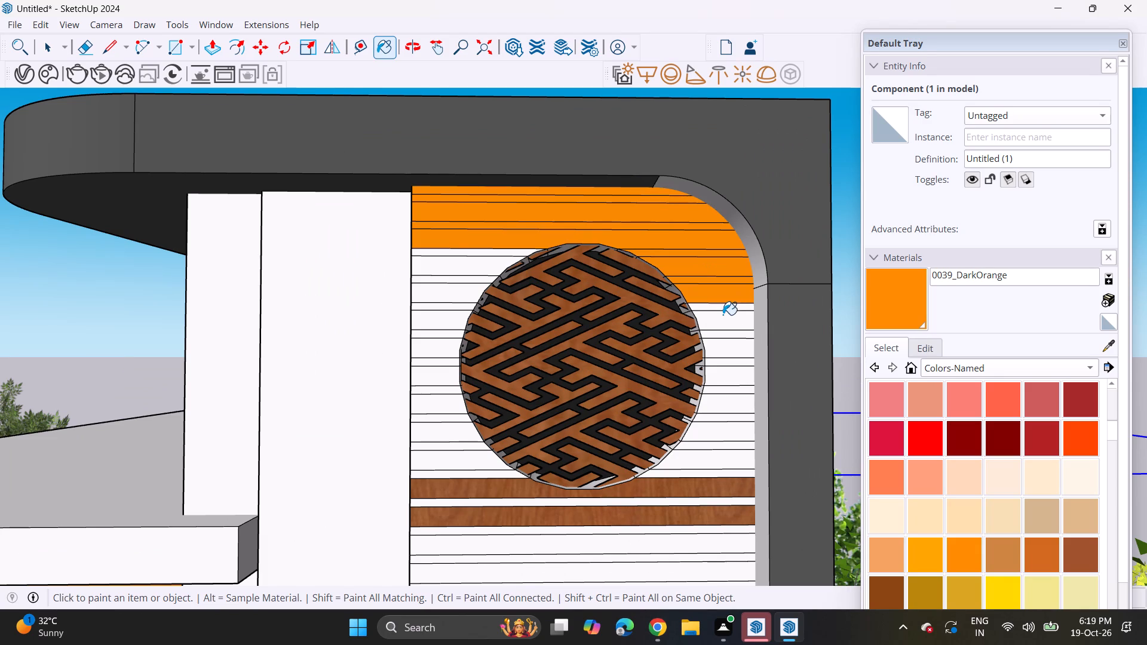
pyautogui.click(720, 306)
pyautogui.click(721, 317)
pyautogui.click(726, 333)
pyautogui.click(726, 348)
pyautogui.click(729, 364)
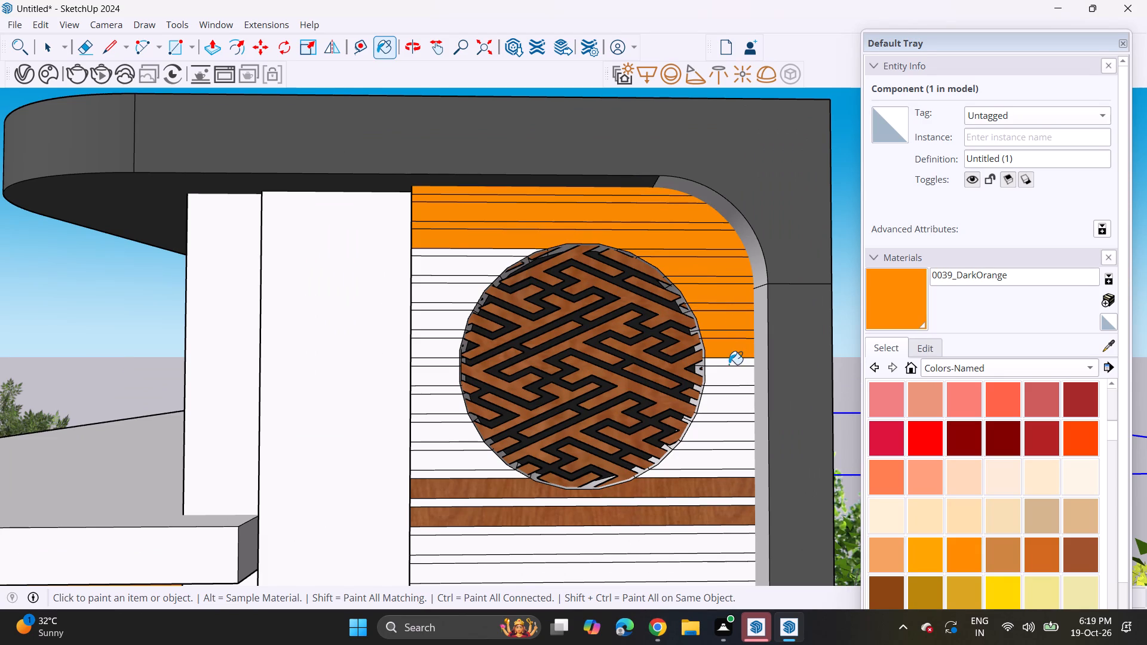
# Paint the strips to the right of the circular lattice's lower half with 0039_DarkOrange, filling in the skipped narrow ones.
pyautogui.click(731, 380)
pyautogui.moveTo(731, 386); pyautogui.dragTo(731, 393)
pyautogui.click(731, 393)
pyautogui.click(729, 401)
pyautogui.moveTo(727, 414); pyautogui.dragTo(727, 422)
pyautogui.moveTo(726, 434); pyautogui.dragTo(725, 440)
pyautogui.moveTo(724, 447); pyautogui.dragTo(724, 454)
pyautogui.click(722, 462)
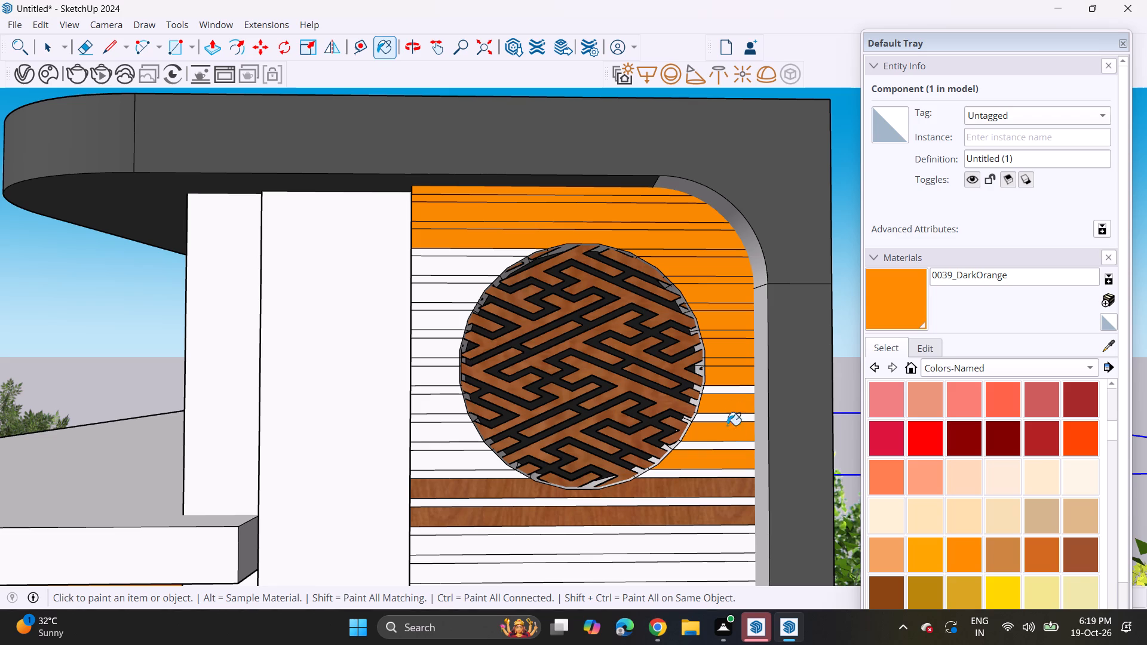
pyautogui.click(727, 417)
pyautogui.click(734, 395)
pyautogui.click(735, 391)
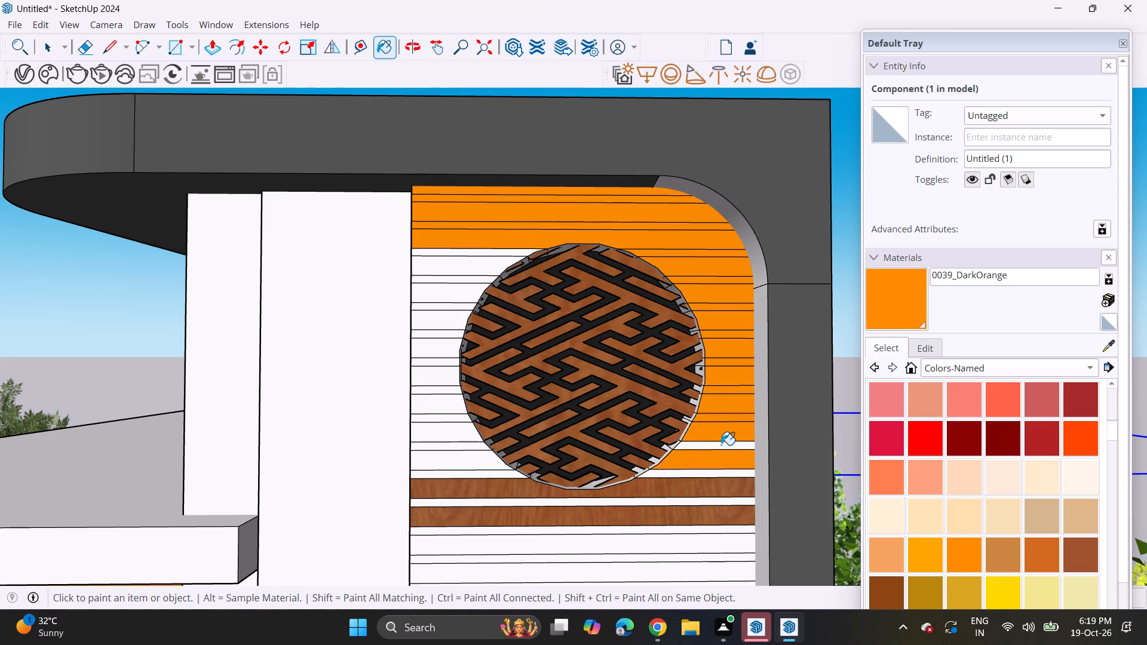
pyautogui.click(721, 445)
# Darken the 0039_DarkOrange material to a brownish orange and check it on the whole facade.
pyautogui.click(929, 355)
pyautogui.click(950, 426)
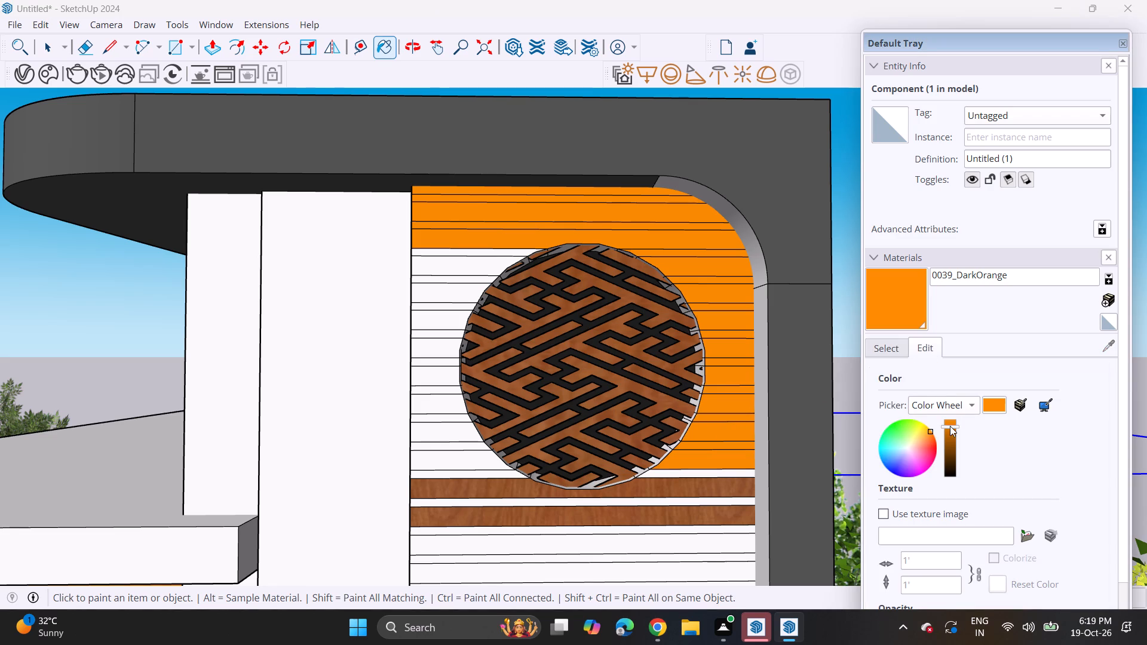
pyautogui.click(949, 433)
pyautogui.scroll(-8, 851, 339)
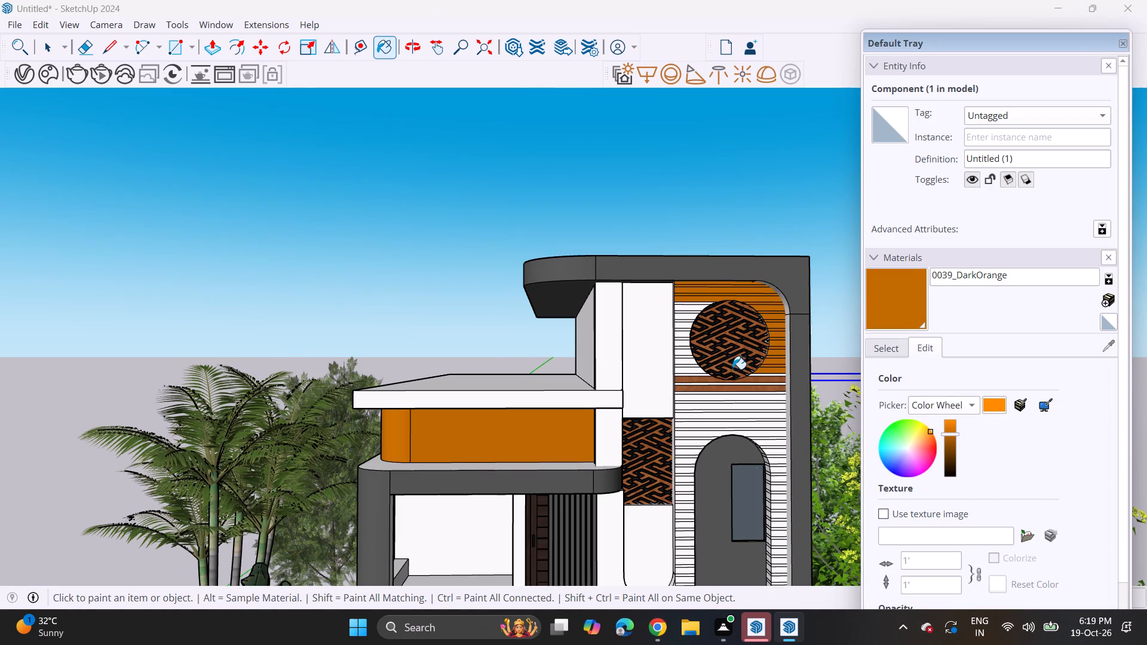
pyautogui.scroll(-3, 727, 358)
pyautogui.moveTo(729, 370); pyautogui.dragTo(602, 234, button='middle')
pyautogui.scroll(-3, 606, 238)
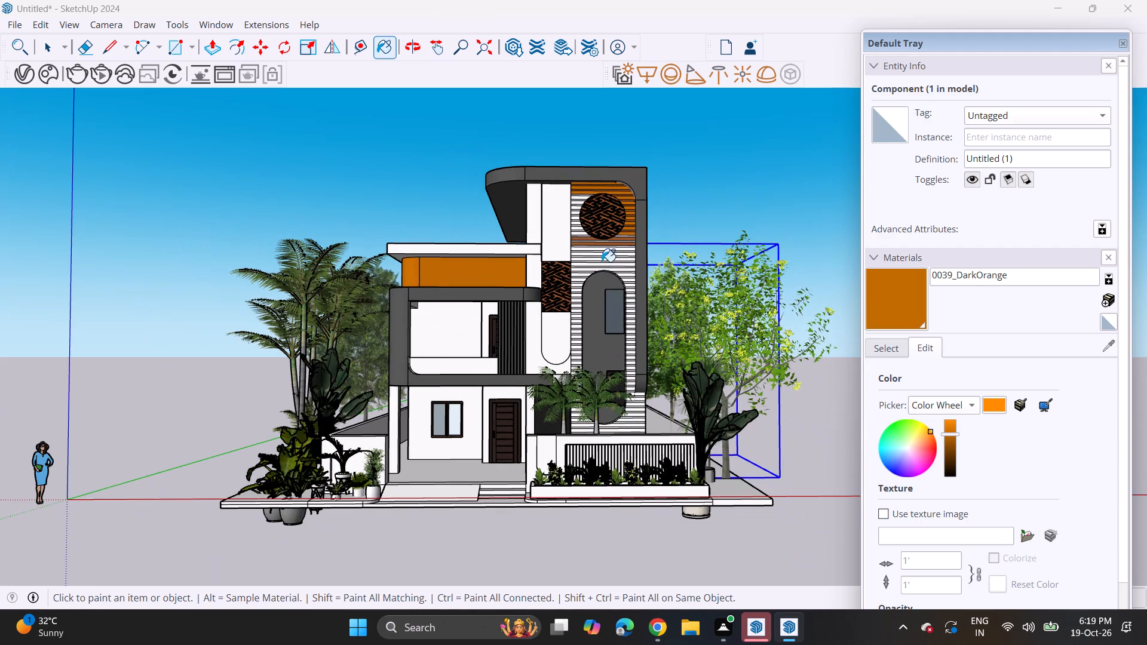
# Paint the strips to the left of the circular lattice's upper half with the edited 0039_DarkOrange.
pyautogui.scroll(20, 581, 213)
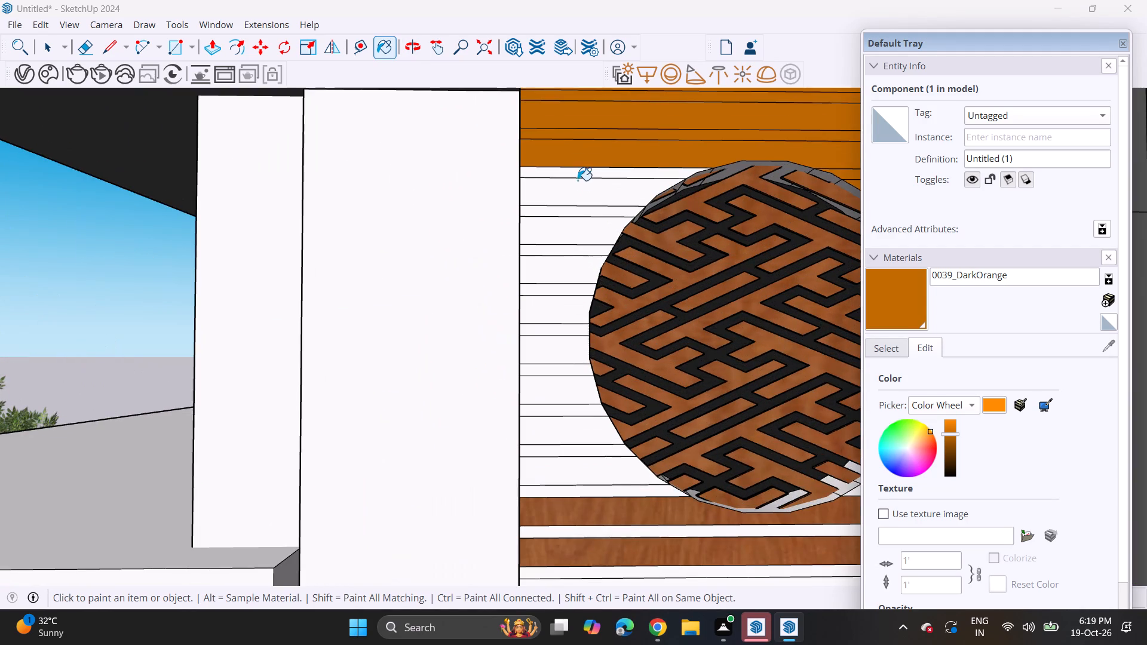
pyautogui.click(581, 170)
pyautogui.click(584, 184)
pyautogui.click(570, 205)
pyautogui.click(568, 221)
pyautogui.moveTo(569, 222); pyautogui.dragTo(570, 233)
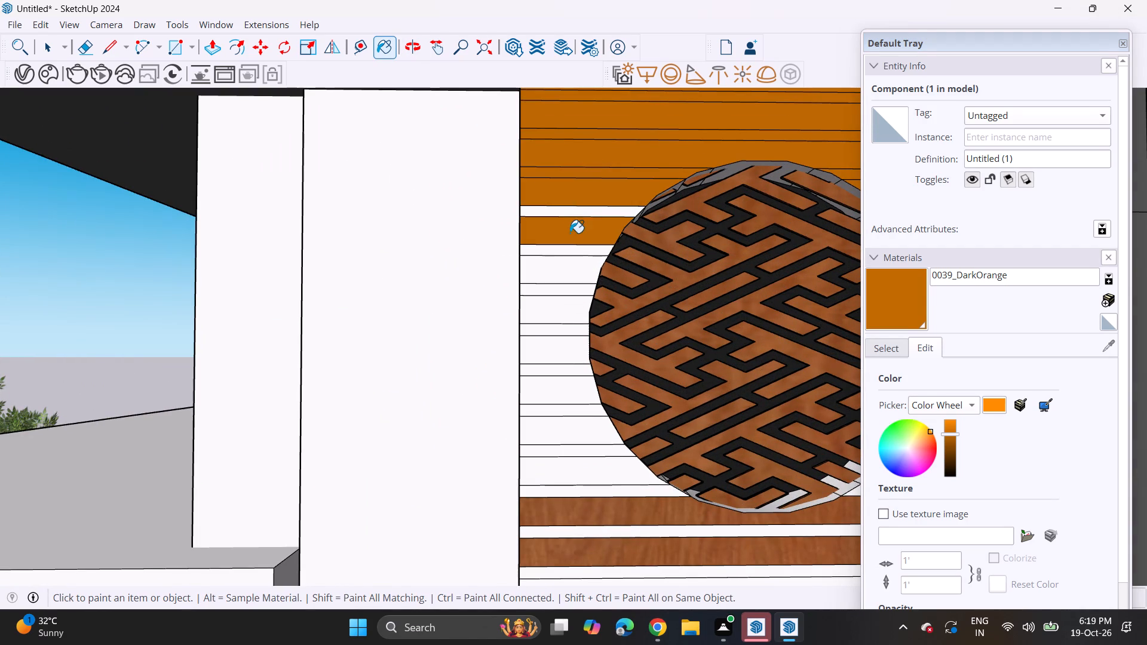
pyautogui.moveTo(570, 233); pyautogui.dragTo(569, 235)
pyautogui.click(575, 212)
pyautogui.click(559, 257)
pyautogui.moveTo(563, 245); pyautogui.dragTo(562, 252)
pyautogui.moveTo(571, 219); pyautogui.dragTo(576, 209)
pyautogui.moveTo(576, 208); pyautogui.dragTo(576, 214)
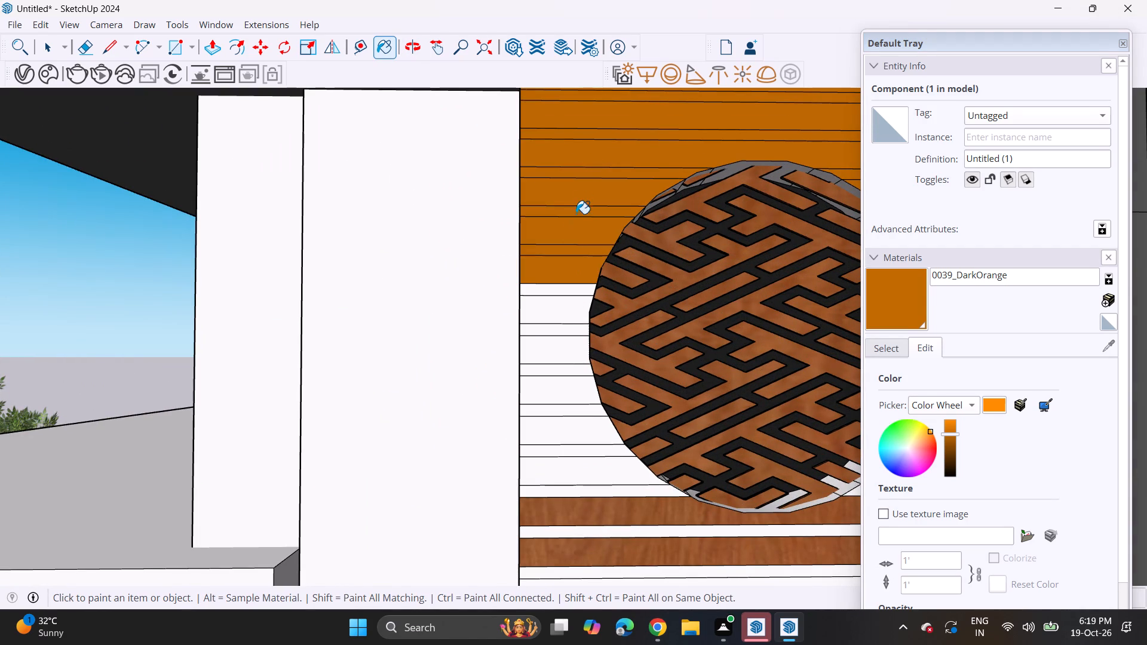
pyautogui.moveTo(576, 214); pyautogui.dragTo(576, 215)
# Continue painting the strips to the left of the circular lattice's lower half with 0039_DarkOrange.
pyautogui.click(556, 308)
pyautogui.click(557, 289)
pyautogui.click(553, 336)
pyautogui.moveTo(553, 351); pyautogui.dragTo(553, 361)
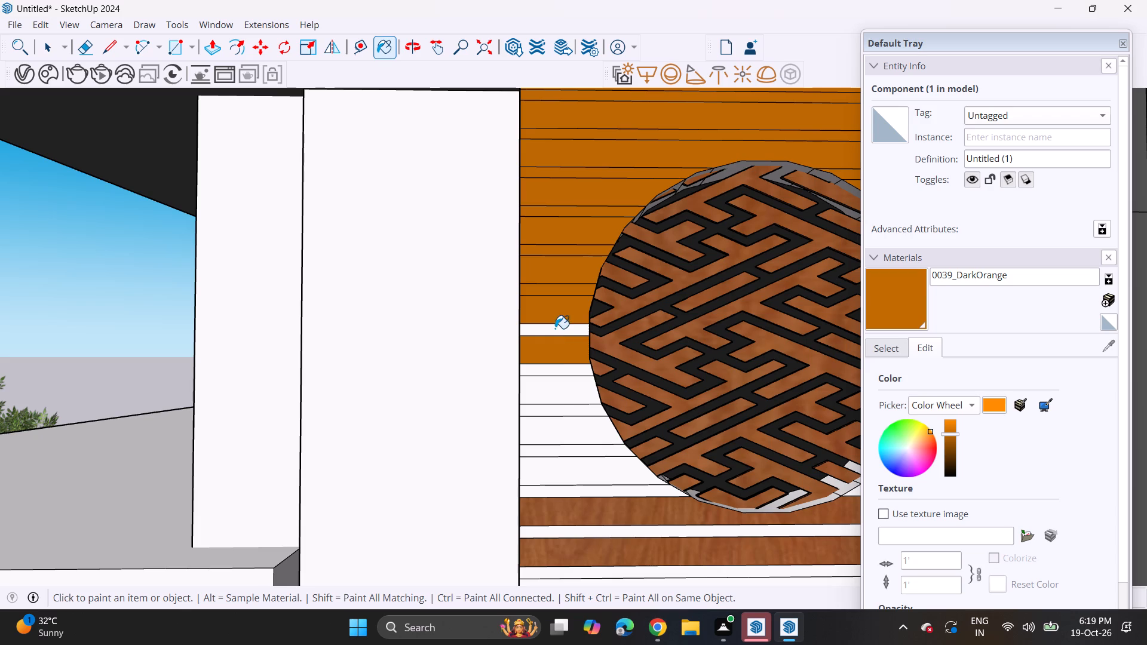
pyautogui.click(555, 328)
pyautogui.click(549, 375)
pyautogui.moveTo(549, 390); pyautogui.dragTo(549, 408)
pyautogui.moveTo(551, 383); pyautogui.dragTo(553, 376)
pyautogui.click(554, 372)
pyautogui.click(557, 392)
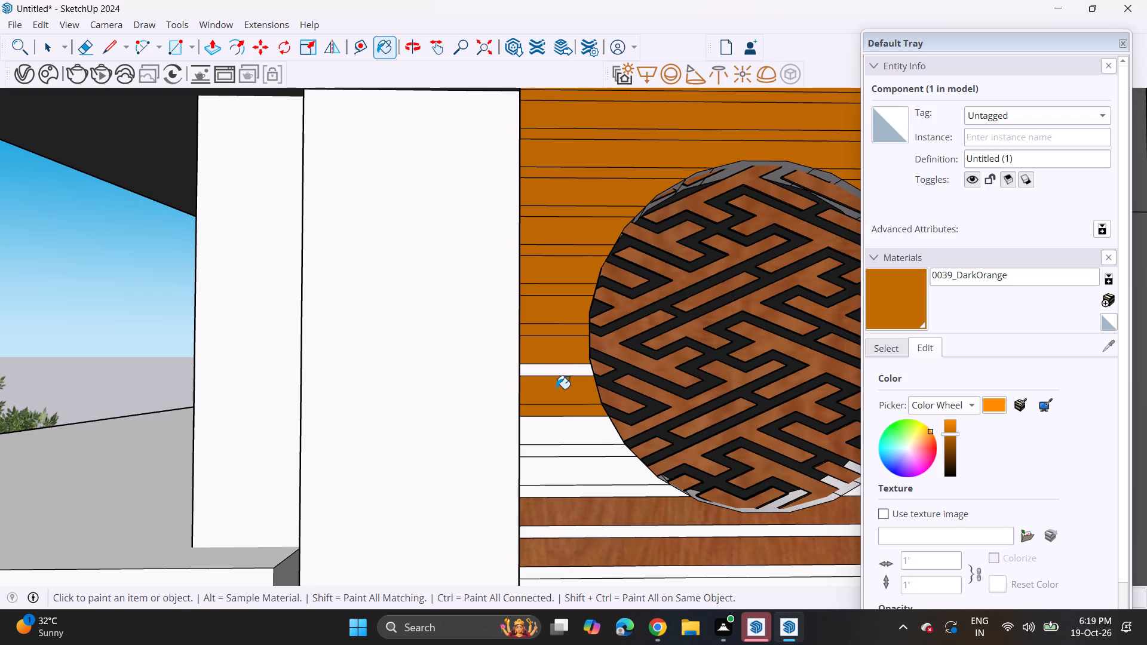
pyautogui.click(553, 367)
# Review the facade and brighten the 0039_DarkOrange material slightly.
pyautogui.scroll(-8, 537, 388)
pyautogui.scroll(-5, 543, 438)
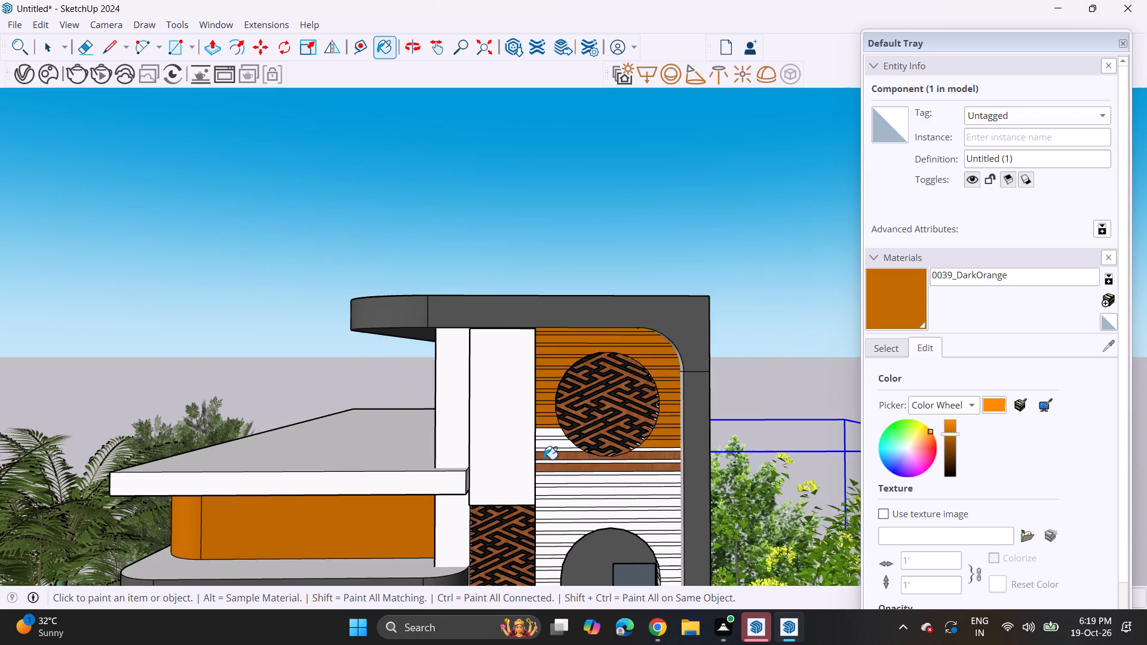
pyautogui.scroll(-5, 536, 460)
pyautogui.keyDown('shift'); pyautogui.moveTo(541, 490); pyautogui.dragTo(611, 363, button='middle'); pyautogui.keyUp('shift')
pyautogui.scroll(-3, 614, 368)
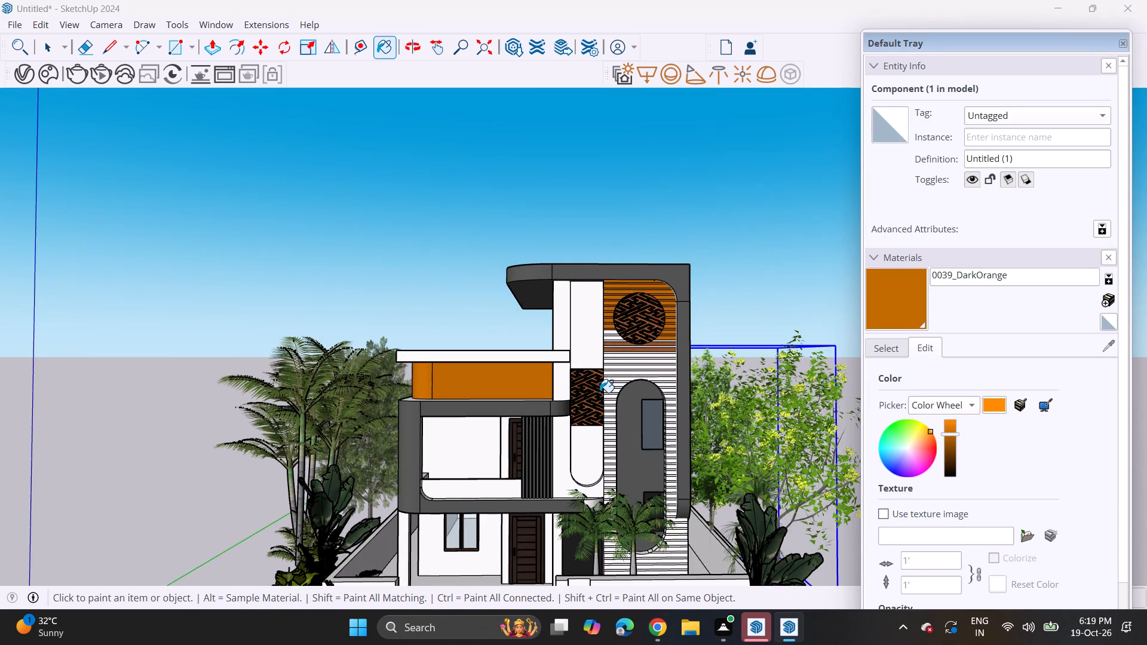
pyautogui.scroll(-1, 602, 395)
pyautogui.scroll(-4, 652, 371)
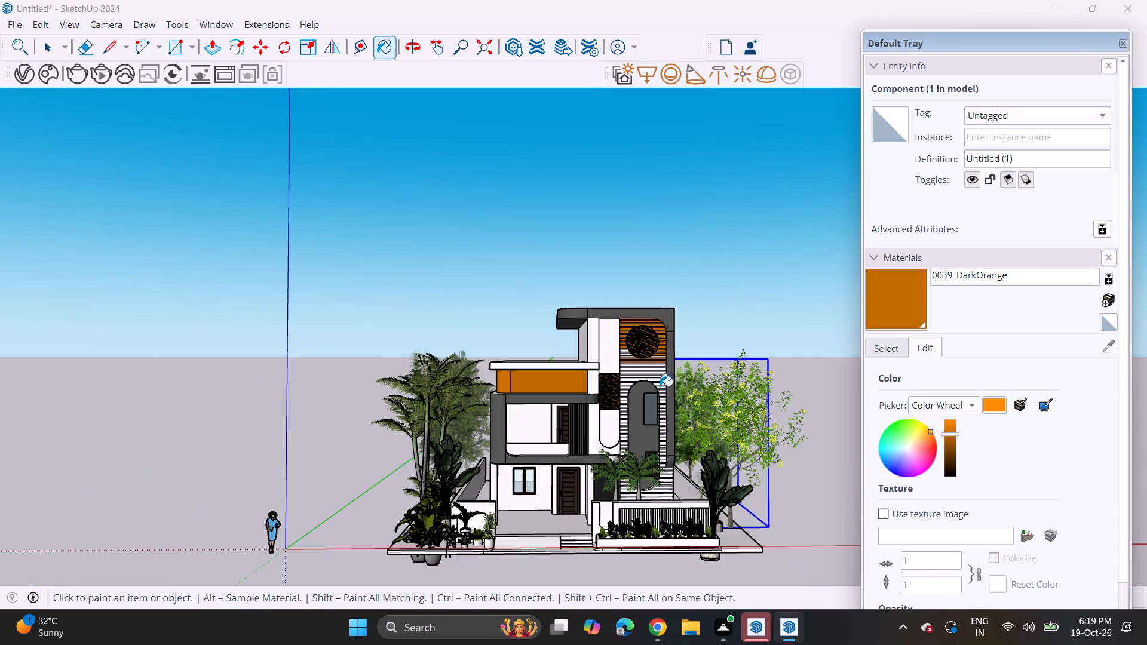
pyautogui.click(956, 428)
pyautogui.click(949, 429)
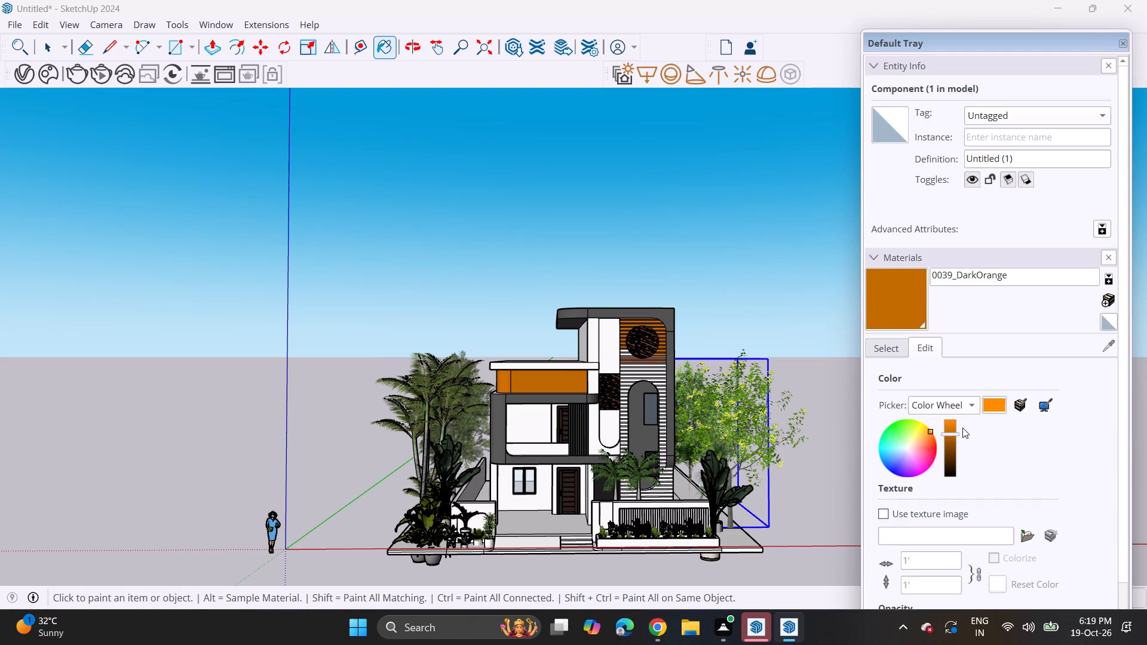
# Paint the remaining strips around the circular lattice's bottom with 0039_DarkOrange, including the two cherry wood strips beneath it.
pyautogui.scroll(3, 655, 382)
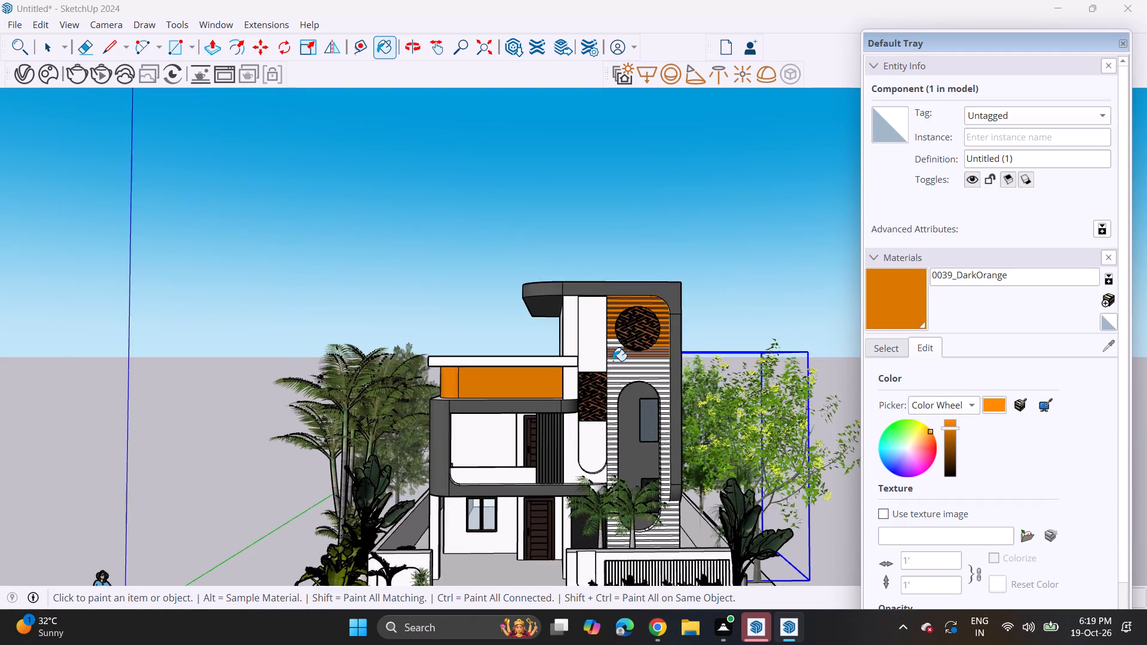
pyautogui.scroll(5, 596, 368)
pyautogui.scroll(15, 614, 306)
pyautogui.click(624, 348)
pyautogui.click(621, 361)
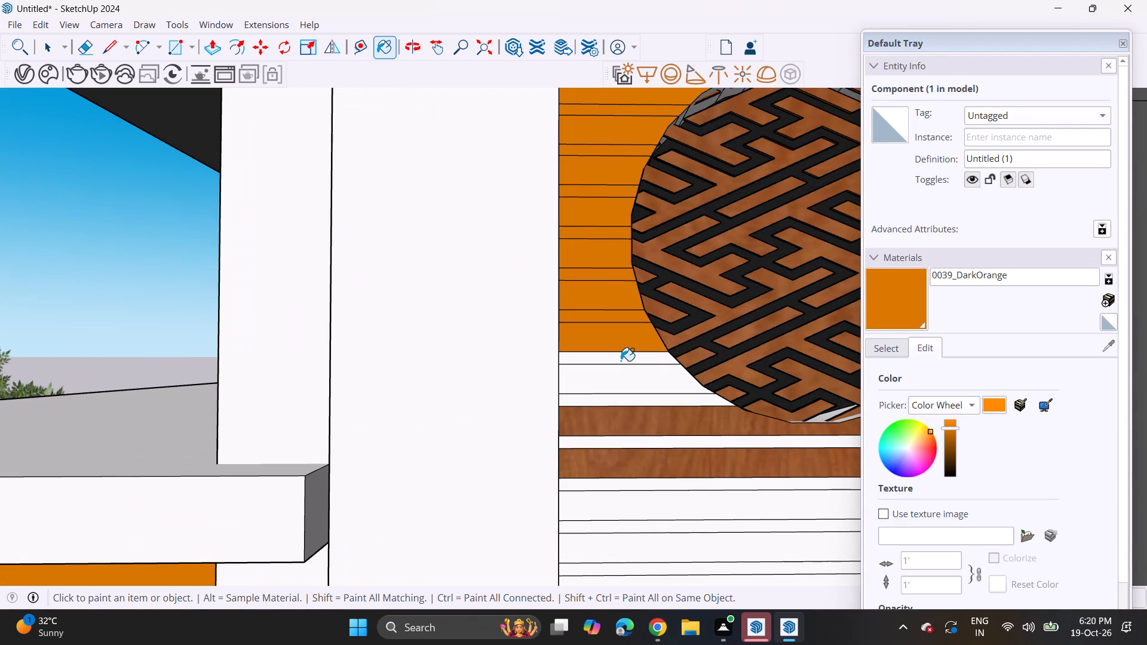
pyautogui.click(621, 371)
pyautogui.click(621, 380)
pyautogui.moveTo(618, 390); pyautogui.dragTo(618, 397)
pyautogui.click(618, 398)
pyautogui.click(611, 417)
pyautogui.moveTo(606, 441); pyautogui.dragTo(603, 451)
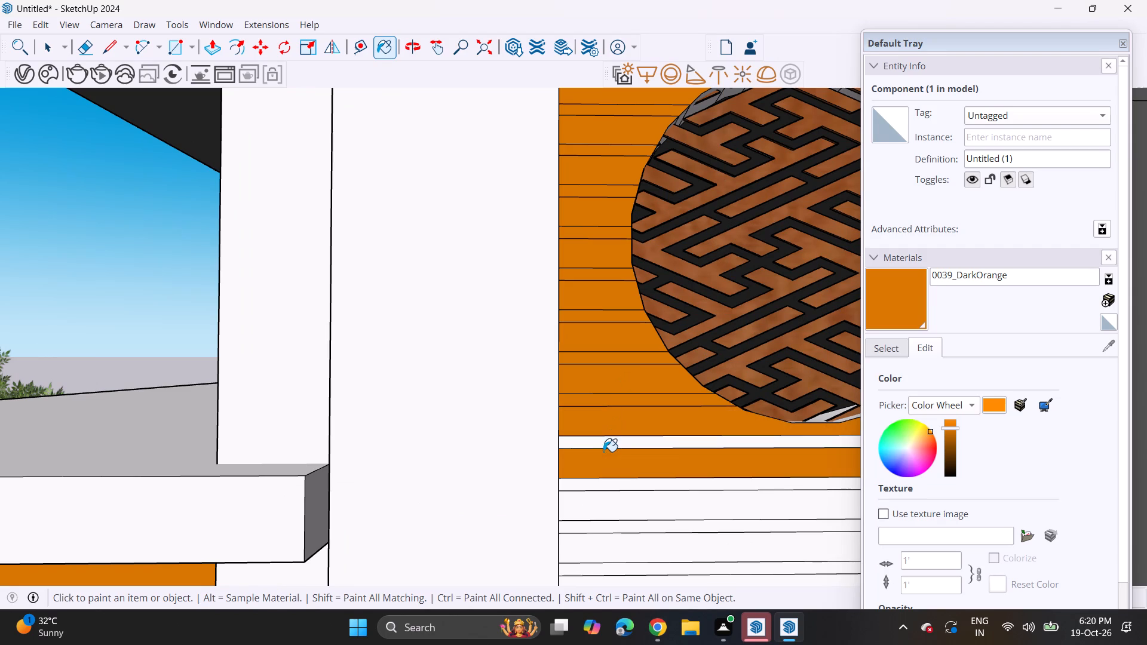
pyautogui.click(611, 446)
pyautogui.scroll(-9, 611, 446)
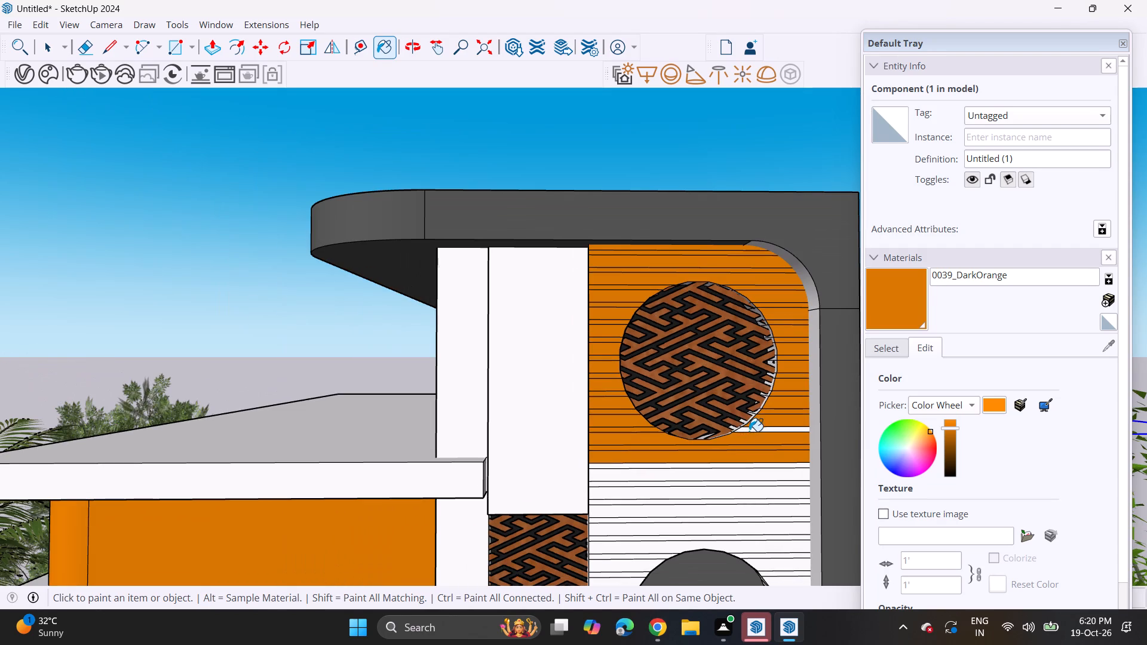
pyautogui.click(749, 431)
# Paint the first white strips beneath the circular lattice with 0039_DarkOrange.
pyautogui.moveTo(727, 478); pyautogui.dragTo(670, 337, button='middle')
pyautogui.keyDown('shift'); pyautogui.scroll(1, 681, 367); pyautogui.keyUp('shift')
pyautogui.scroll(6, 701, 337)
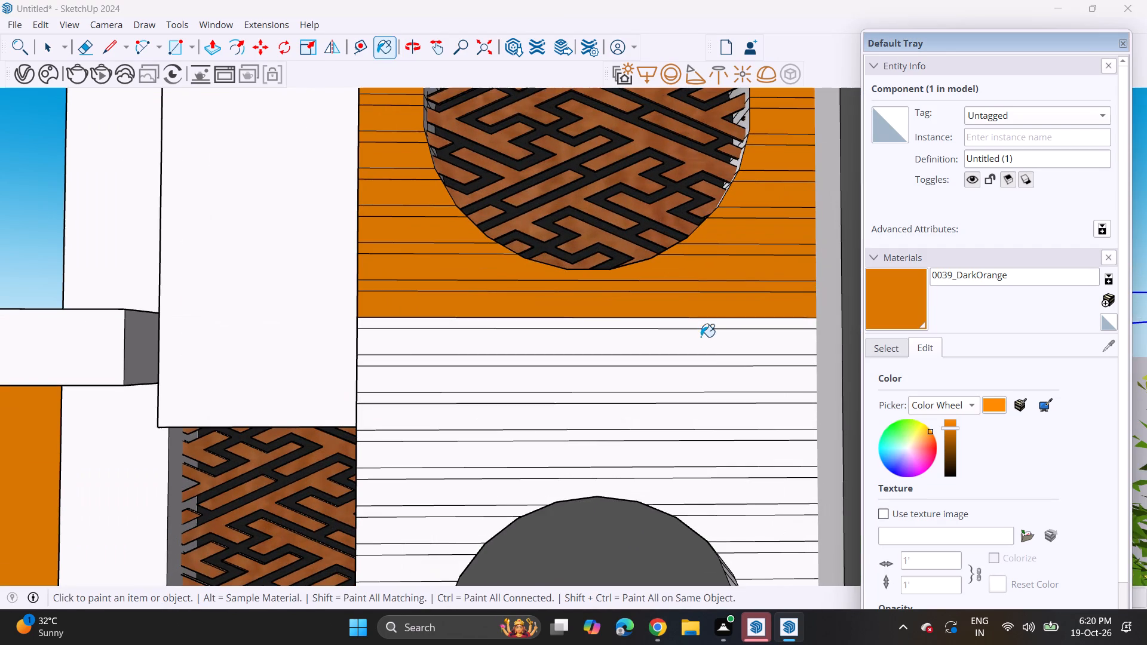
pyautogui.click(705, 322)
pyautogui.click(699, 346)
pyautogui.click(703, 362)
pyautogui.click(707, 379)
pyautogui.click(707, 398)
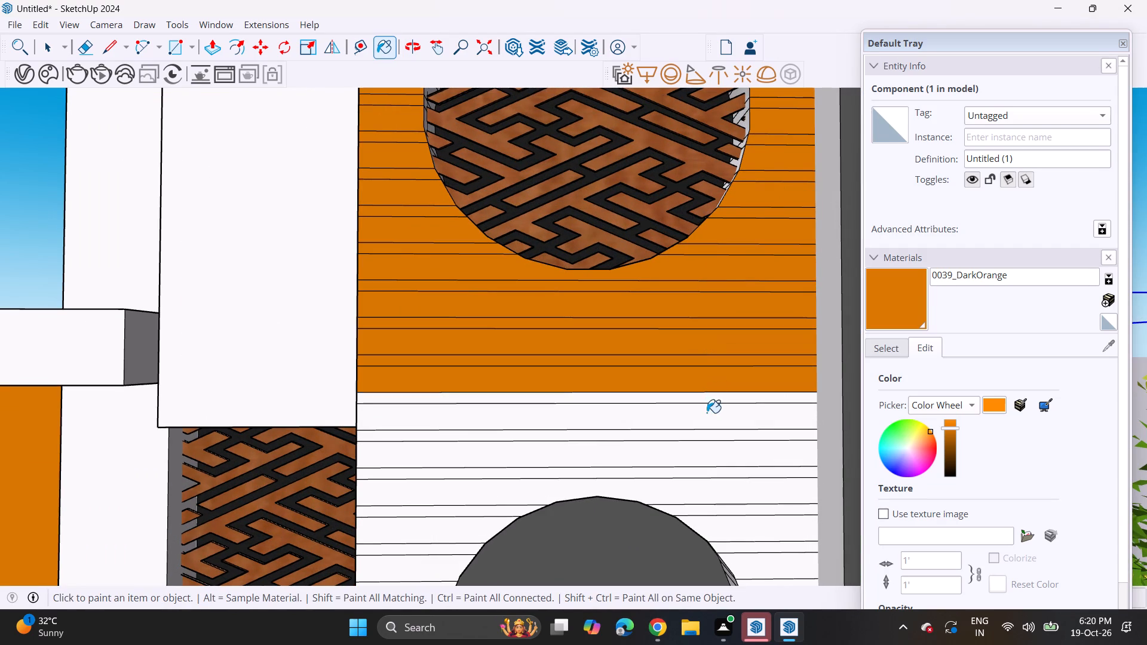
# Continue painting the strips with 0039_DarkOrange down to the top of the arched recess, on both sides of its crown.
pyautogui.click(707, 413)
pyautogui.click(708, 434)
pyautogui.click(711, 452)
pyautogui.click(711, 468)
pyautogui.click(715, 485)
pyautogui.click(716, 500)
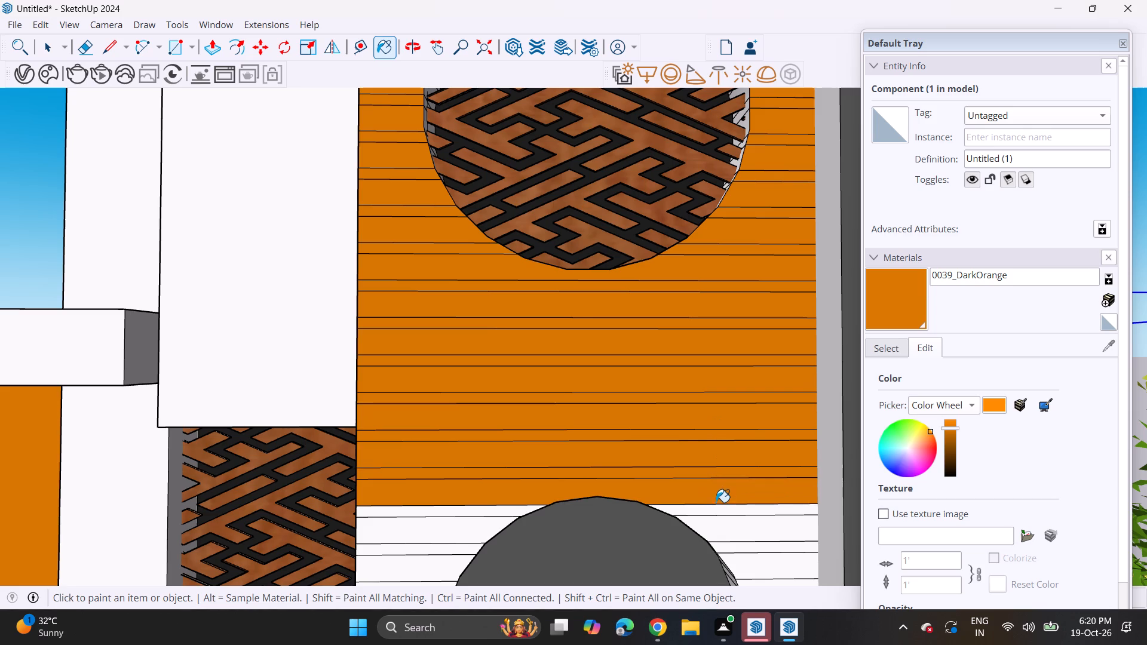
pyautogui.click(716, 510)
pyautogui.click(508, 506)
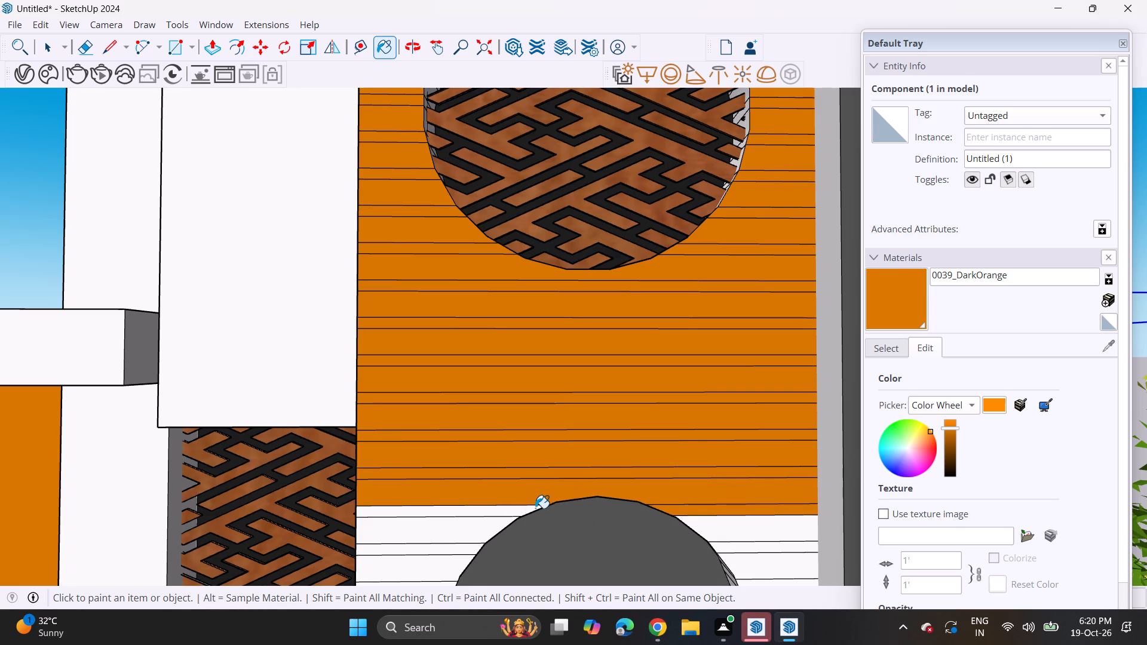
pyautogui.click(509, 506)
pyautogui.click(510, 510)
# Paint the strips to the right of the arched recess's curved top with 0039_DarkOrange.
pyautogui.scroll(-4, 593, 460)
pyautogui.moveTo(725, 494); pyautogui.dragTo(703, 323, button='middle')
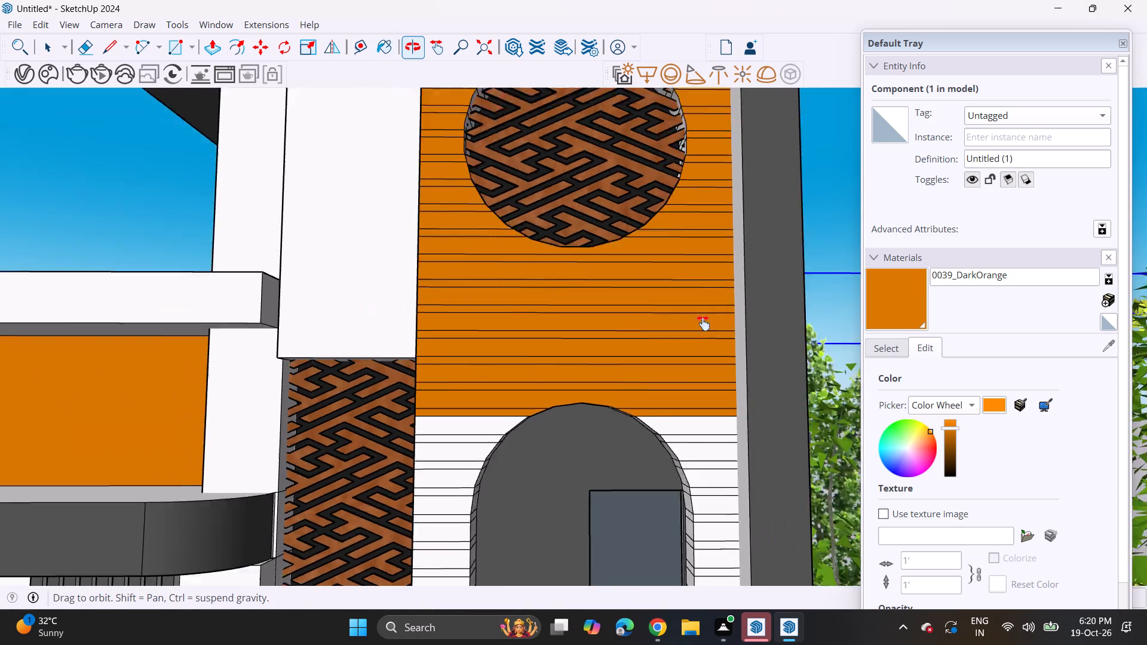
pyautogui.moveTo(703, 323); pyautogui.dragTo(699, 153, button='middle')
pyautogui.click(698, 183)
pyautogui.click(702, 200)
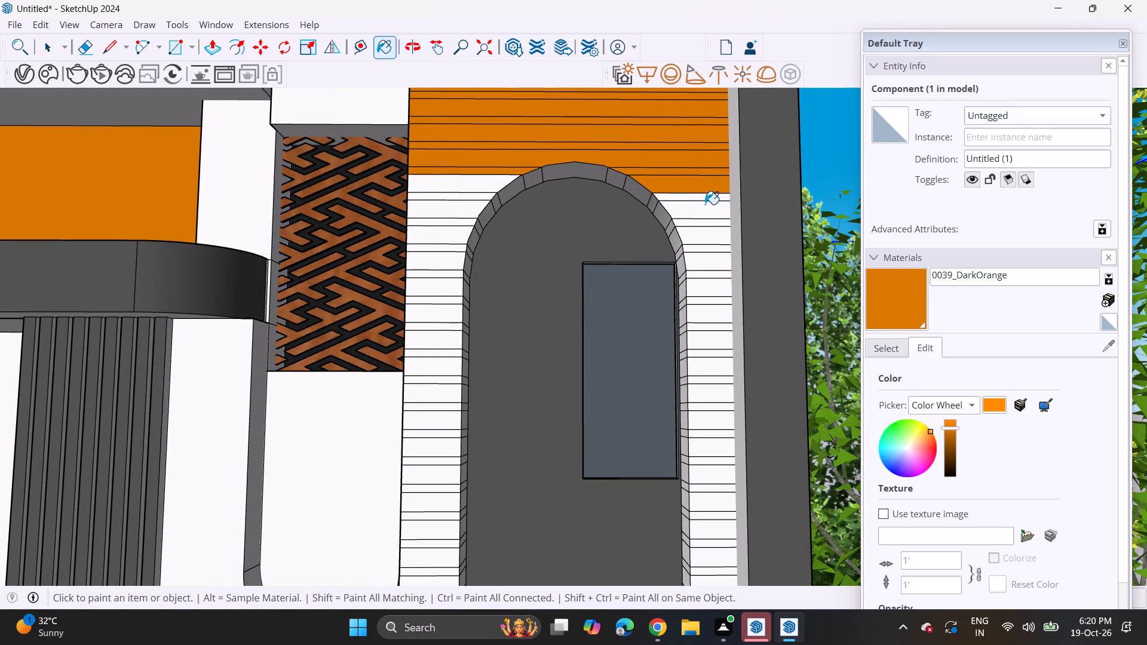
pyautogui.click(705, 204)
pyautogui.moveTo(706, 206); pyautogui.dragTo(709, 211)
pyautogui.click(707, 221)
pyautogui.click(707, 231)
# Start painting the strips to the right of the recess's tall window with 0039_DarkOrange, working downward.
pyautogui.click(703, 253)
pyautogui.moveTo(703, 260); pyautogui.dragTo(703, 279)
pyautogui.click(703, 283)
pyautogui.moveTo(703, 294); pyautogui.dragTo(704, 324)
pyautogui.click(704, 328)
pyautogui.moveTo(704, 348); pyautogui.dragTo(704, 361)
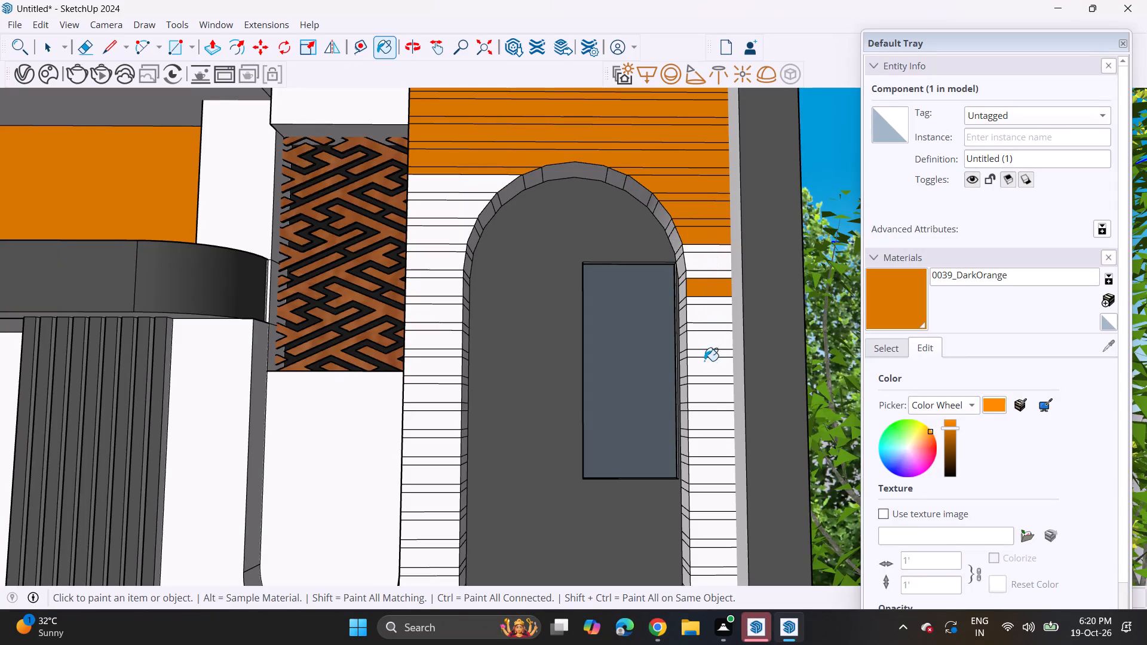
pyautogui.moveTo(704, 361); pyautogui.dragTo(704, 368)
pyautogui.moveTo(704, 394); pyautogui.dragTo(704, 408)
pyautogui.moveTo(698, 425); pyautogui.dragTo(698, 441)
pyautogui.click(701, 460)
# Paint the strips to the right of the tall window's lower half with 0039_DarkOrange, working upward.
pyautogui.doubleClick(706, 433)
pyautogui.click(703, 421)
pyautogui.click(703, 417)
pyautogui.click(703, 407)
pyautogui.click(703, 400)
pyautogui.click(704, 394)
pyautogui.moveTo(704, 392); pyautogui.dragTo(706, 385)
pyautogui.tripleClick(707, 375)
pyautogui.moveTo(710, 378); pyautogui.dragTo(711, 385)
pyautogui.click(711, 362)
pyautogui.click(711, 346)
pyautogui.moveTo(711, 343); pyautogui.dragTo(713, 349)
pyautogui.click(714, 351)
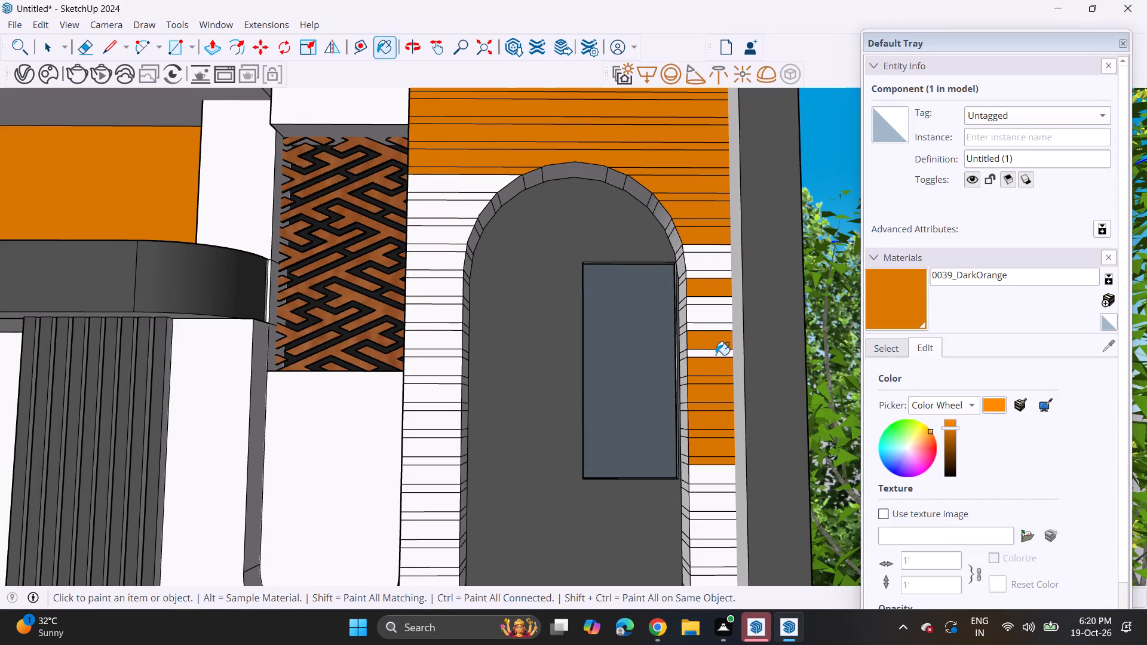
# Fill the remaining white strips to the right of the tall window's upper half with 0039_DarkOrange, up to the arch's curve.
pyautogui.click(714, 342)
pyautogui.doubleClick(706, 320)
pyautogui.click(708, 326)
pyautogui.click(710, 314)
pyautogui.doubleClick(709, 299)
pyautogui.doubleClick(704, 263)
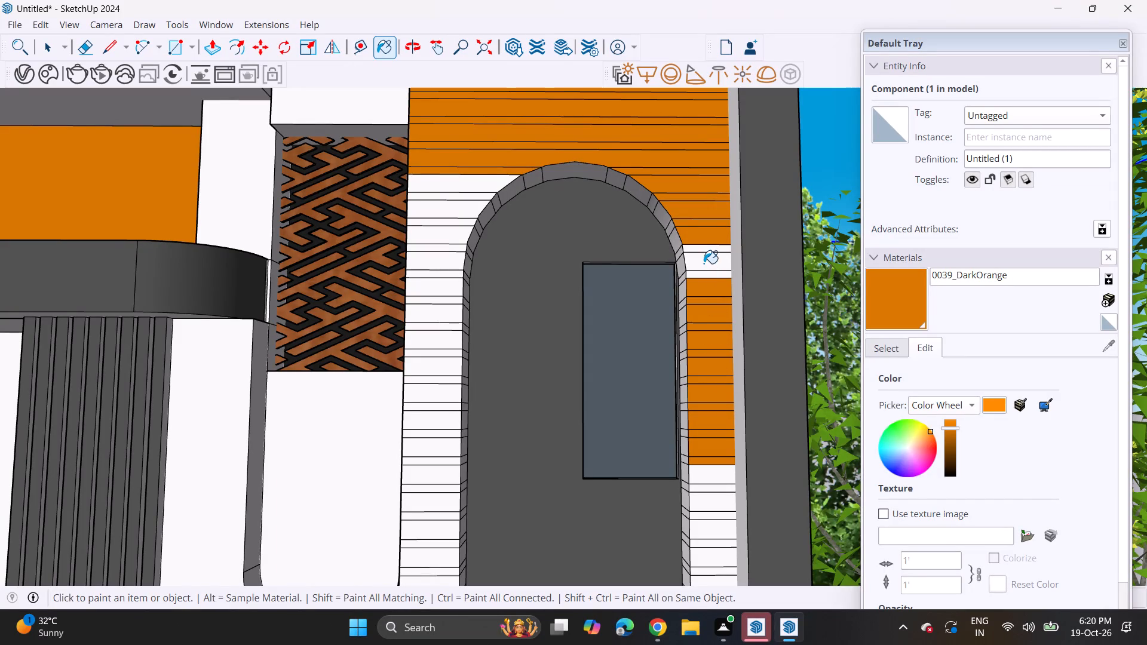
pyautogui.click(704, 277)
pyautogui.moveTo(706, 273); pyautogui.dragTo(707, 287)
pyautogui.click(708, 274)
pyautogui.doubleClick(703, 242)
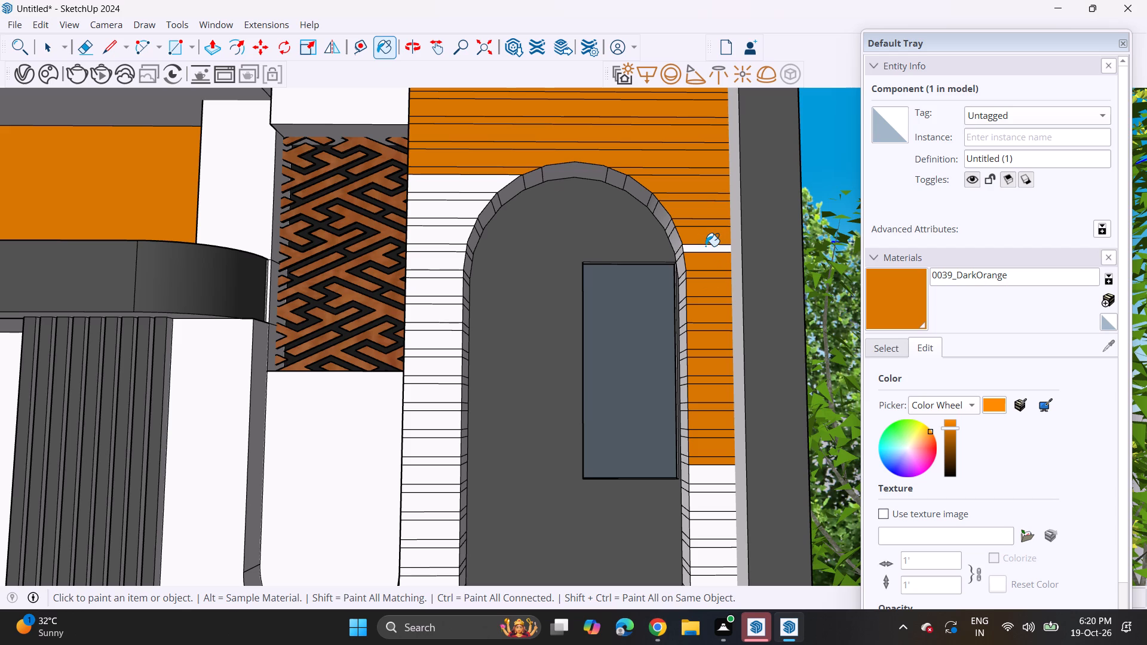
pyautogui.click(706, 246)
# Paint the strips to the left of the arched recess's curved top with 0039_DarkOrange.
pyautogui.scroll(-3, 719, 383)
pyautogui.scroll(2, 460, 232)
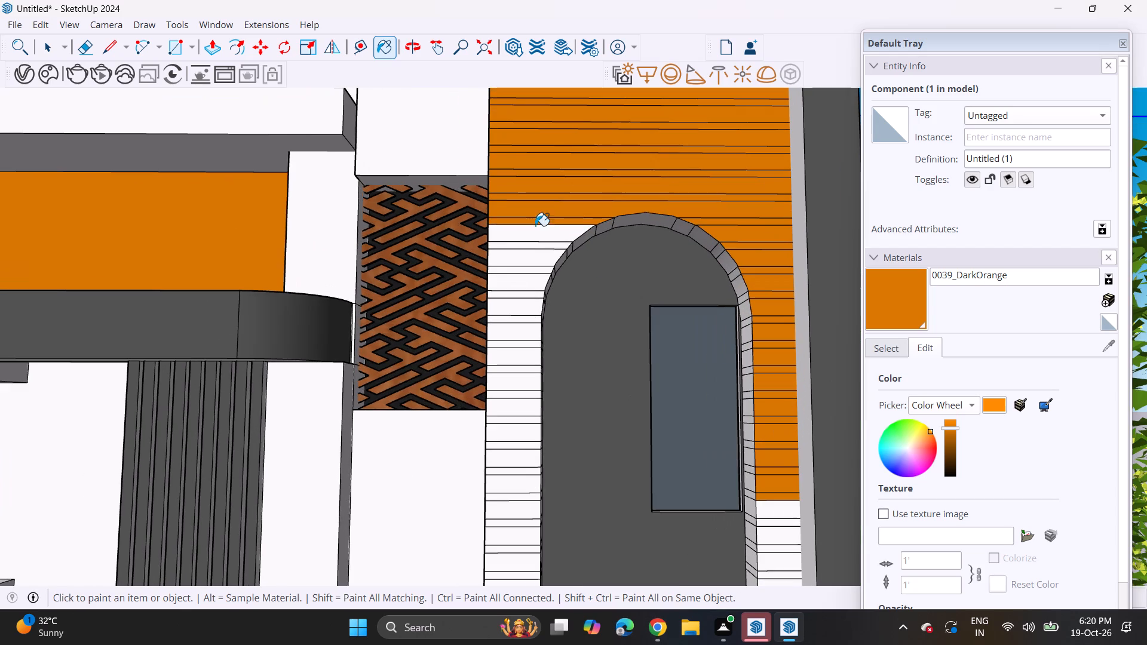
pyautogui.click(541, 225)
pyautogui.click(525, 242)
pyautogui.click(523, 257)
pyautogui.doubleClick(514, 285)
pyautogui.click(515, 277)
pyautogui.tripleClick(519, 274)
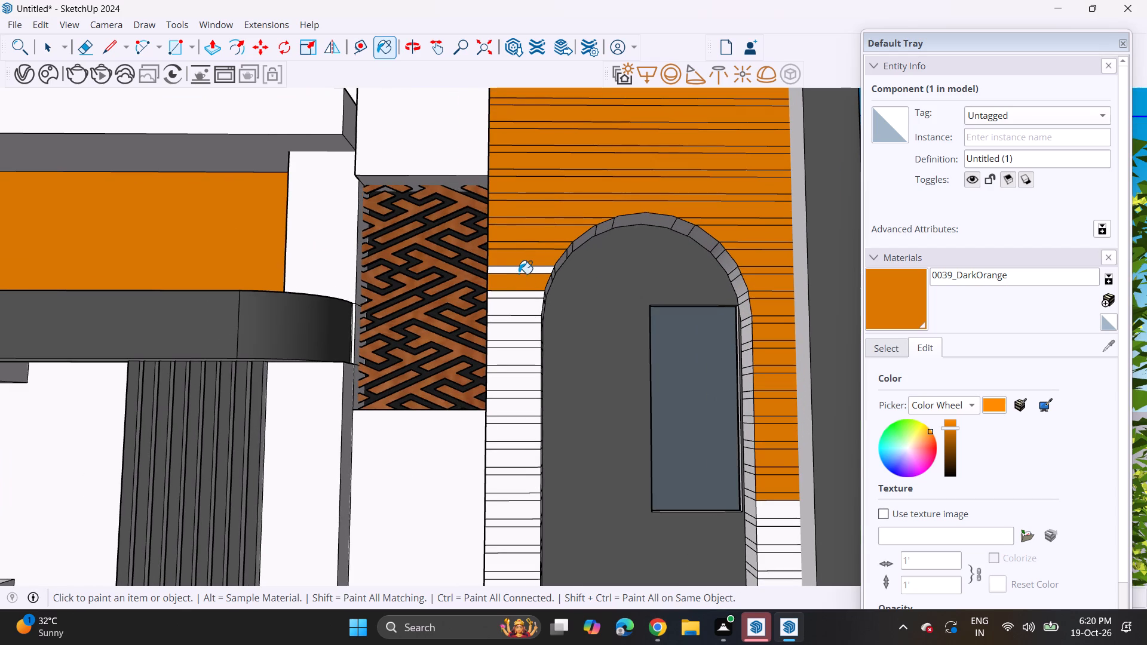
pyautogui.tripleClick(519, 272)
# Paint the strips just below the arch's curve, between the rectangular lattice and the recess, with 0039_DarkOrange.
pyautogui.doubleClick(519, 300)
pyautogui.click(516, 320)
pyautogui.moveTo(516, 311); pyautogui.dragTo(516, 323)
pyautogui.moveTo(523, 290); pyautogui.dragTo(523, 302)
pyautogui.click(522, 295)
pyautogui.click(513, 340)
pyautogui.moveTo(513, 344); pyautogui.dragTo(514, 352)
pyautogui.moveTo(514, 352); pyautogui.dragTo(517, 347)
pyautogui.moveTo(523, 322); pyautogui.dragTo(522, 336)
pyautogui.click(516, 340)
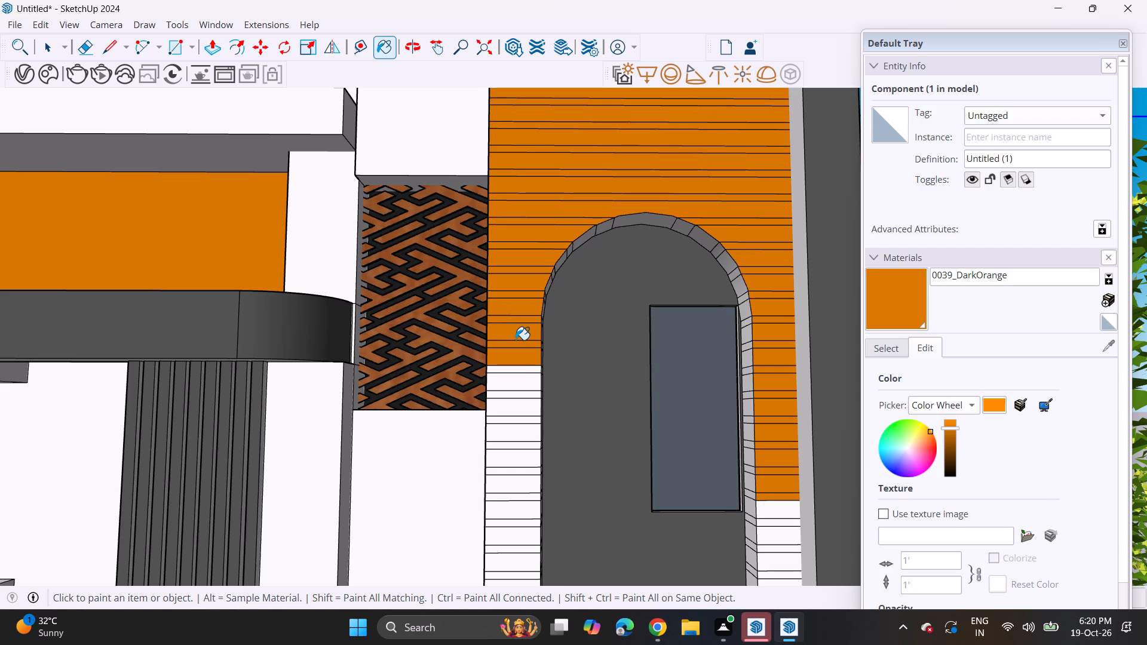
# Continue painting the strips left of the arched recess with 0039_DarkOrange down to the rectangular lattice's lower edge.
pyautogui.doubleClick(511, 384)
pyautogui.moveTo(512, 376); pyautogui.dragTo(514, 386)
pyautogui.click(513, 377)
pyautogui.click(513, 373)
pyautogui.click(513, 368)
pyautogui.moveTo(514, 381); pyautogui.dragTo(511, 397)
pyautogui.click(511, 397)
pyautogui.click(507, 409)
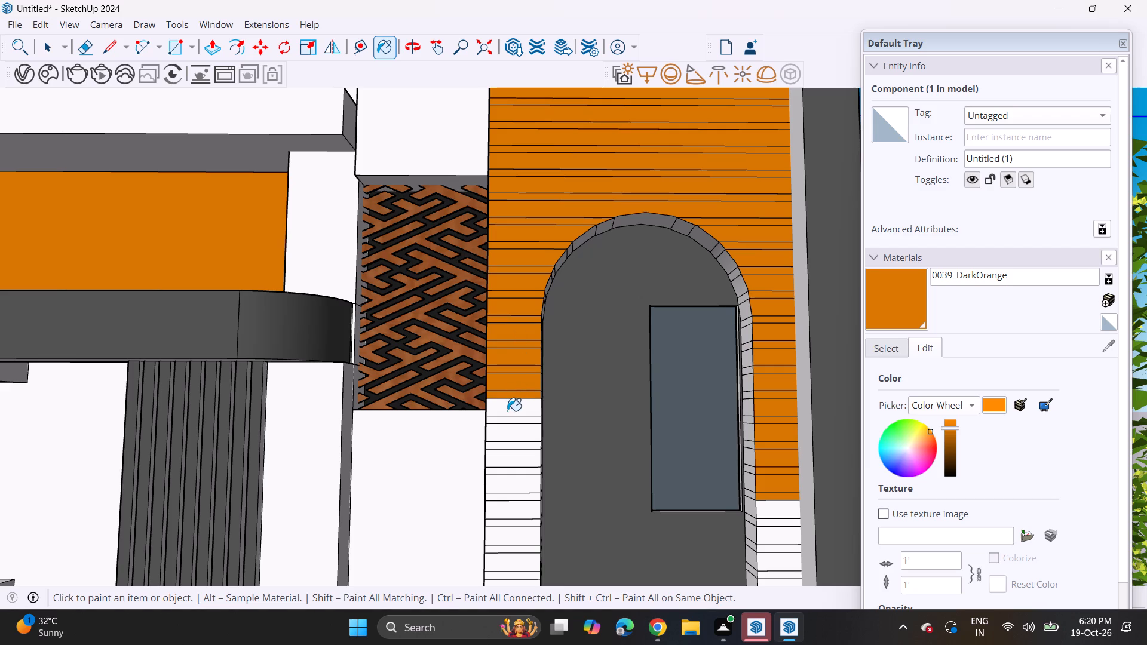
# Paint the strips left of the arched recess below the rectangular lattice's bottom edge with 0039_DarkOrange.
pyautogui.moveTo(507, 413); pyautogui.dragTo(507, 419)
pyautogui.click(507, 423)
pyautogui.moveTo(507, 426); pyautogui.dragTo(507, 436)
pyautogui.click(505, 438)
pyautogui.moveTo(504, 458); pyautogui.dragTo(504, 463)
pyautogui.moveTo(504, 463); pyautogui.dragTo(504, 469)
pyautogui.moveTo(504, 476); pyautogui.dragTo(506, 487)
pyautogui.click(505, 502)
pyautogui.moveTo(506, 511); pyautogui.dragTo(508, 523)
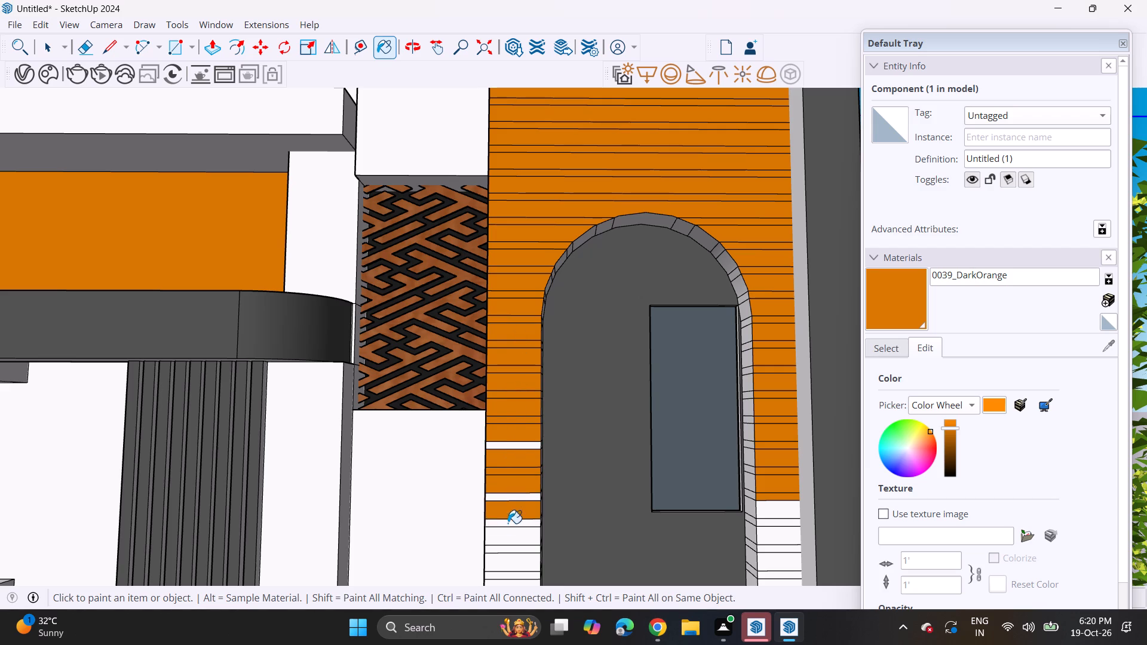
pyautogui.moveTo(508, 530); pyautogui.dragTo(510, 543)
pyautogui.click(510, 546)
# Fill the skipped white strips left of the arched recess, below the rectangular lattice, with 0039_DarkOrange.
pyautogui.click(513, 496)
pyautogui.click(513, 451)
pyautogui.click(516, 443)
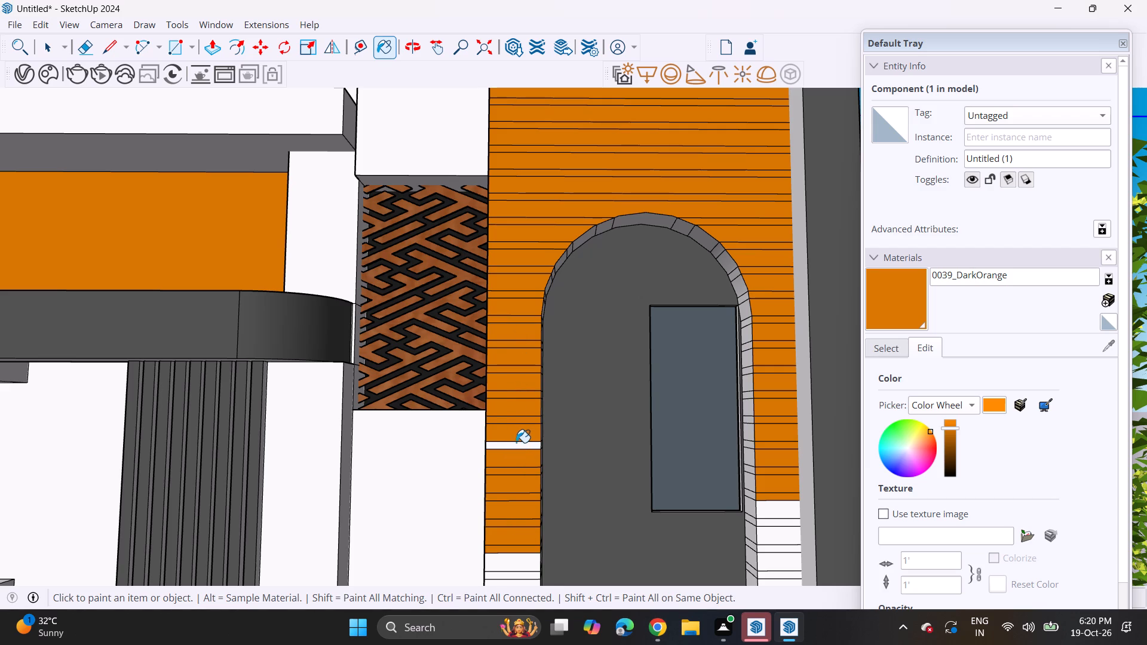
pyautogui.scroll(-3, 532, 419)
pyautogui.scroll(4, 528, 431)
pyautogui.click(522, 441)
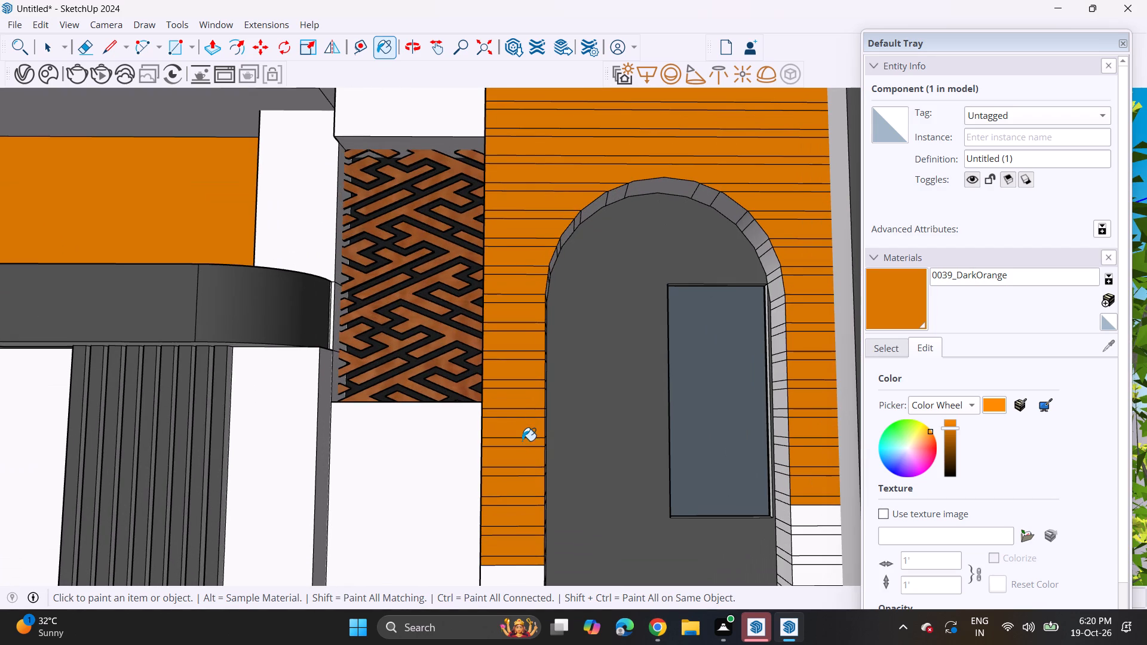
# Paint strips to the right of the arched recess below the tall window with 0039_DarkOrange, working downward.
pyautogui.scroll(-13, 523, 431)
pyautogui.moveTo(529, 410); pyautogui.dragTo(683, 361, button='middle')
pyautogui.scroll(2, 787, 425)
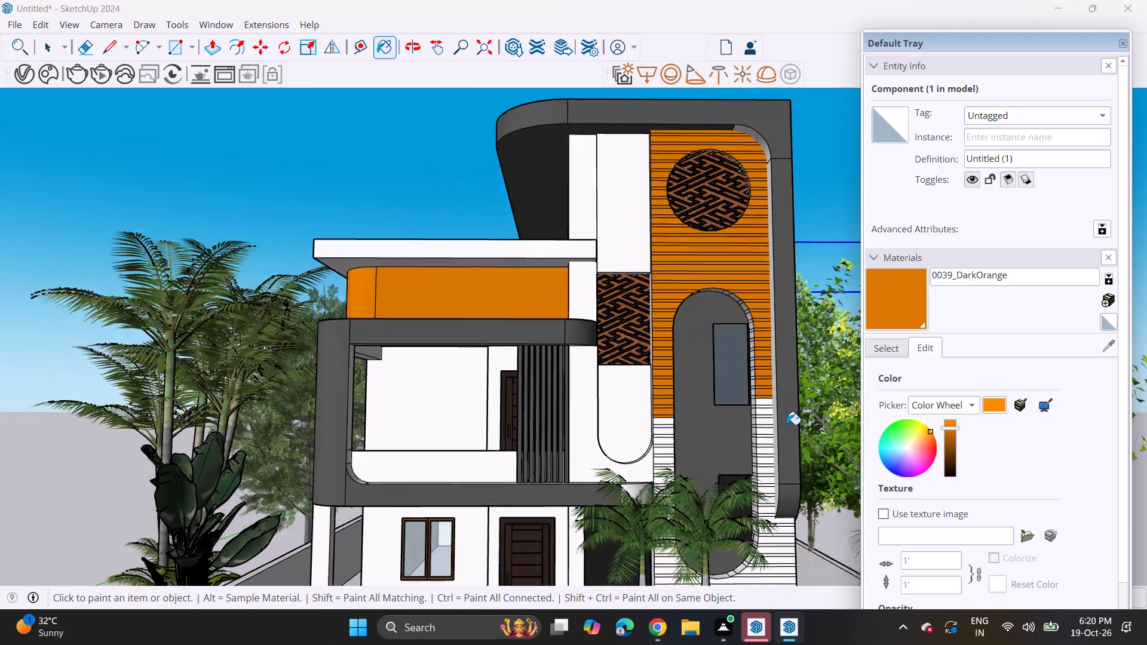
pyautogui.scroll(7, 787, 425)
pyautogui.click(752, 398)
pyautogui.click(752, 404)
pyautogui.click(752, 424)
pyautogui.click(752, 428)
pyautogui.moveTo(752, 445); pyautogui.dragTo(752, 457)
pyautogui.click(752, 457)
pyautogui.click(752, 466)
pyautogui.moveTo(752, 490); pyautogui.dragTo(755, 499)
pyautogui.moveTo(755, 501); pyautogui.dragTo(755, 520)
pyautogui.moveTo(755, 524); pyautogui.dragTo(755, 529)
# Fill the skipped white strips to the right of the recess below the tall window with 0039_DarkOrange.
pyautogui.click(759, 492)
pyautogui.click(755, 509)
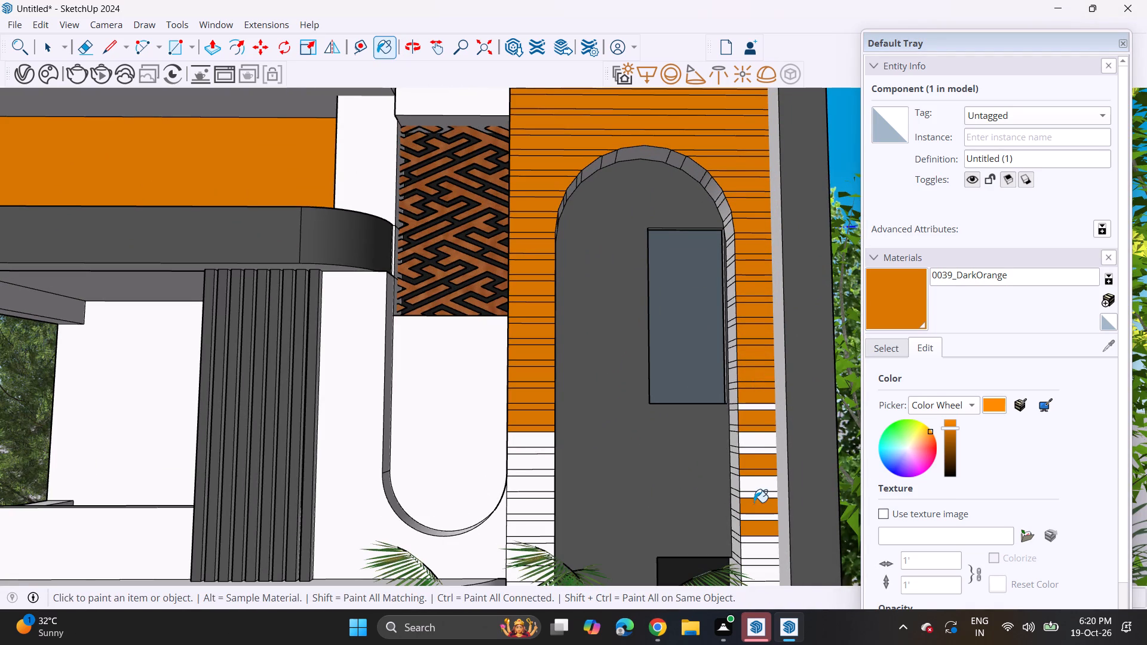
pyautogui.click(754, 491)
pyautogui.click(754, 494)
pyautogui.click(751, 482)
pyautogui.click(759, 519)
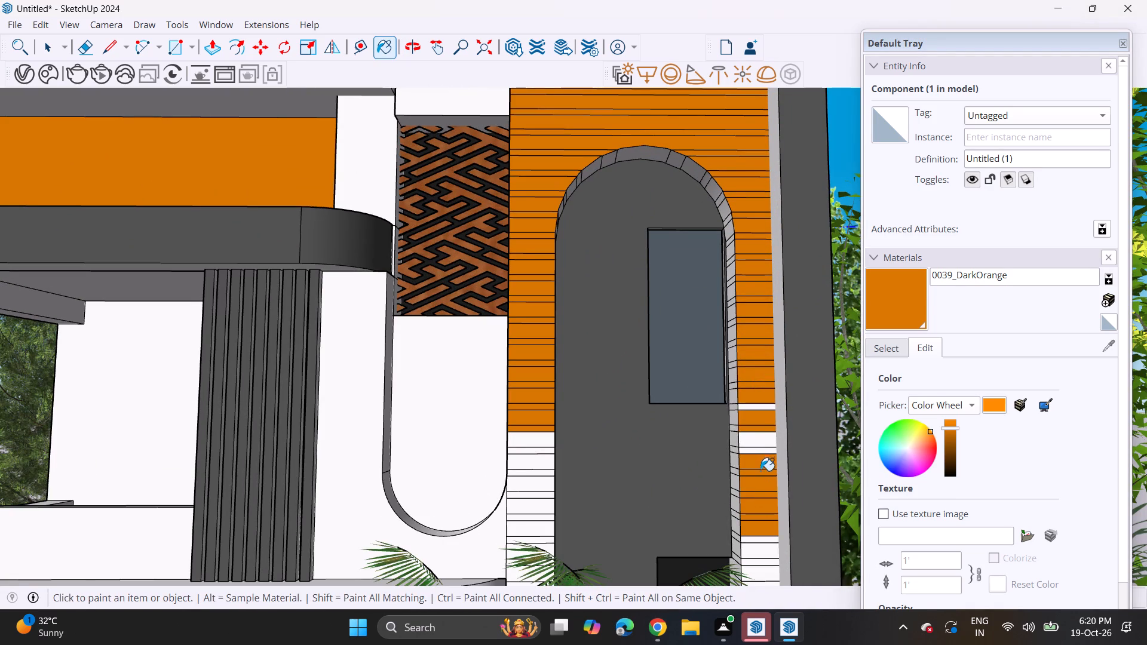
pyautogui.moveTo(761, 440); pyautogui.dragTo(761, 448)
pyautogui.click(761, 448)
pyautogui.click(764, 440)
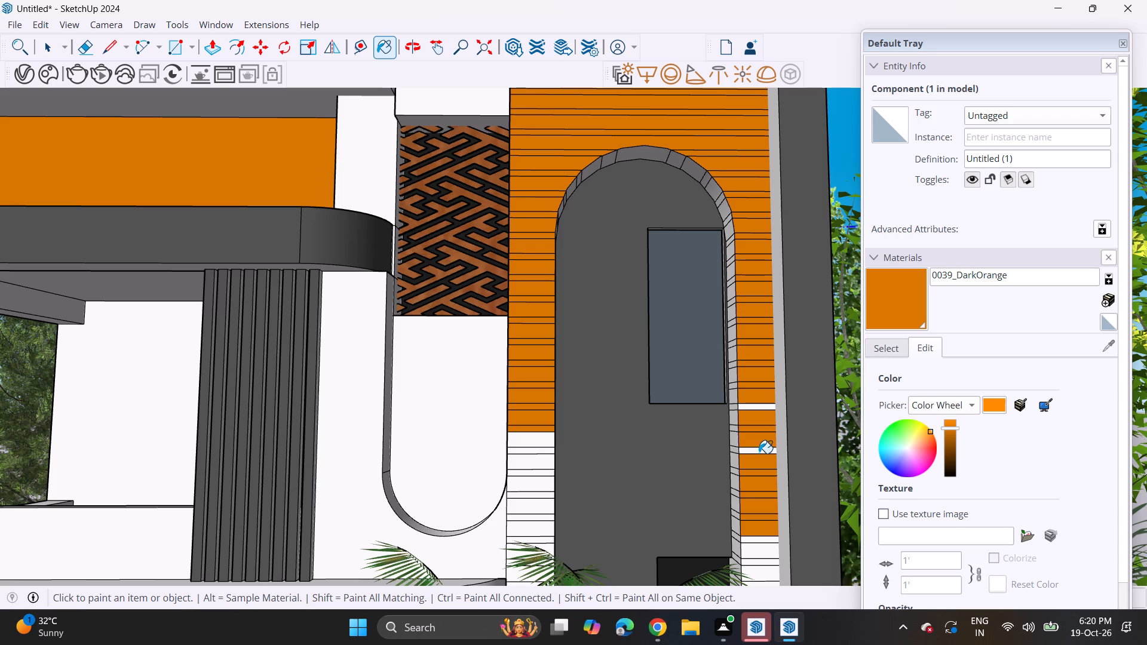
pyautogui.click(759, 453)
pyautogui.click(761, 440)
pyautogui.moveTo(761, 446); pyautogui.dragTo(761, 452)
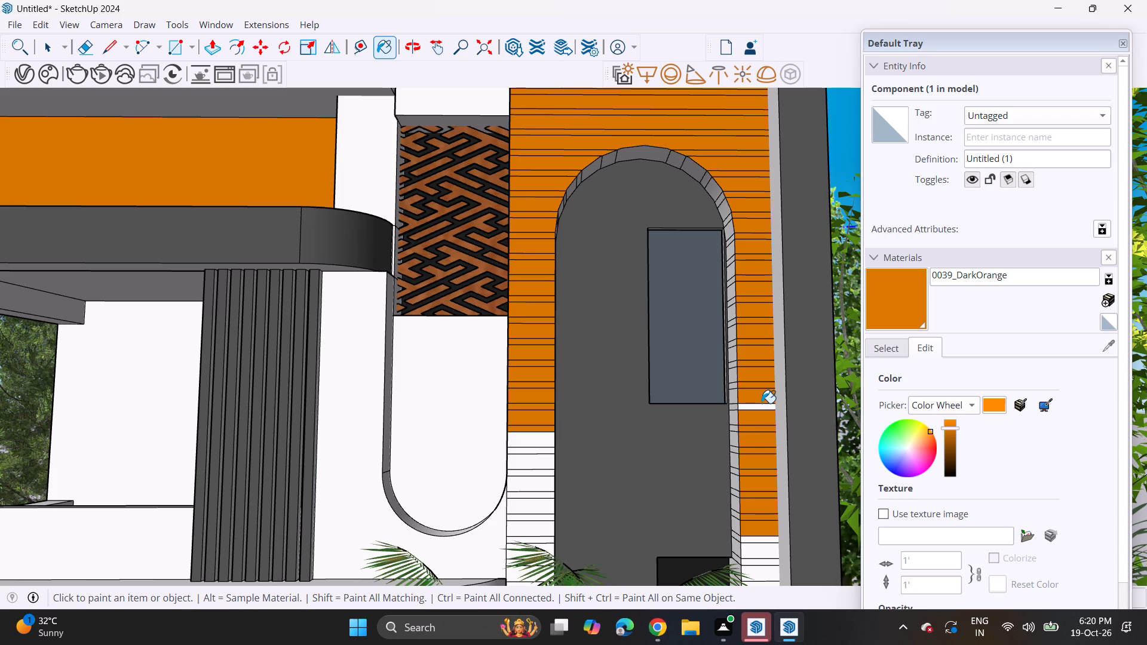
pyautogui.doubleClick(762, 403)
# Paint the next strips down the left side of the arched recess, beside the white rounded panel, with 0039_DarkOrange.
pyautogui.scroll(5, 537, 435)
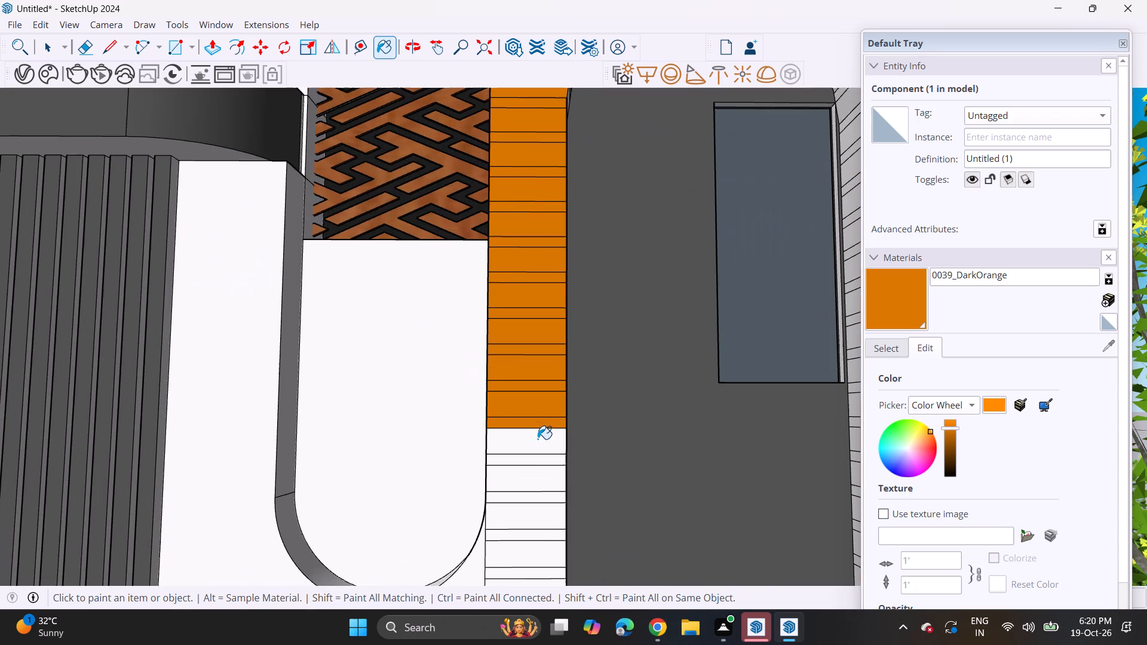
pyautogui.click(536, 440)
pyautogui.click(522, 463)
pyautogui.click(517, 480)
pyautogui.click(517, 492)
pyautogui.moveTo(519, 524); pyautogui.dragTo(522, 538)
pyautogui.click(522, 531)
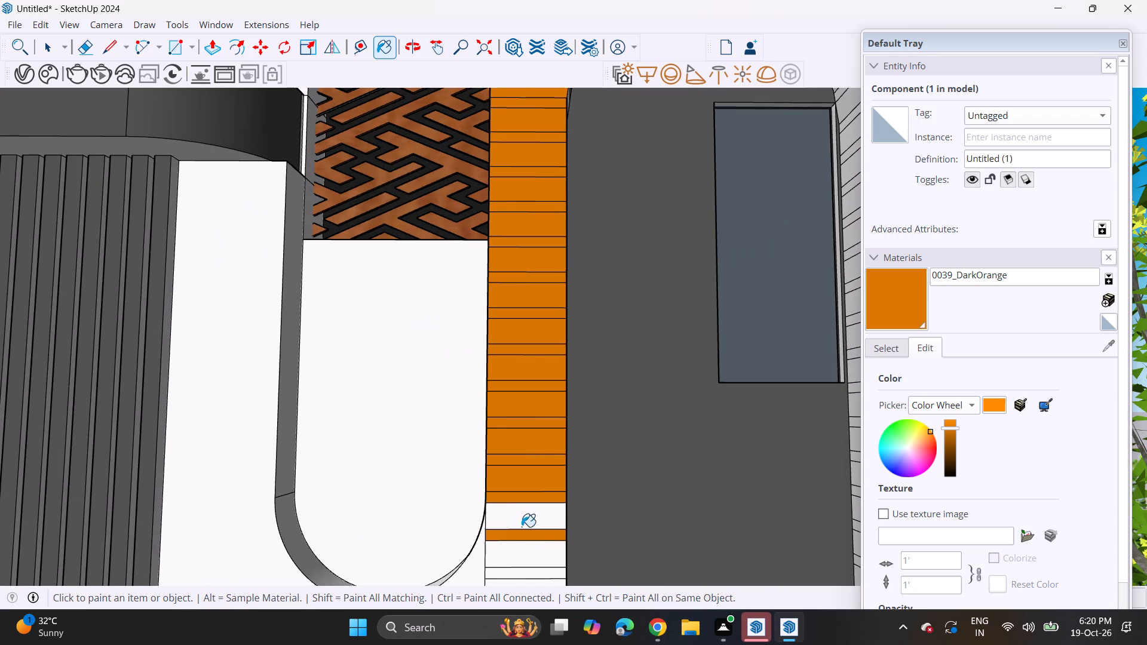
pyautogui.click(526, 516)
# Paint the first strips on the wall below the arched recess, behind the palm trunks, with 0039_DarkOrange, working upward.
pyautogui.scroll(-6, 533, 506)
pyautogui.keyDown('shift'); pyautogui.moveTo(517, 522); pyautogui.dragTo(502, 63, button='middle'); pyautogui.keyUp('shift')
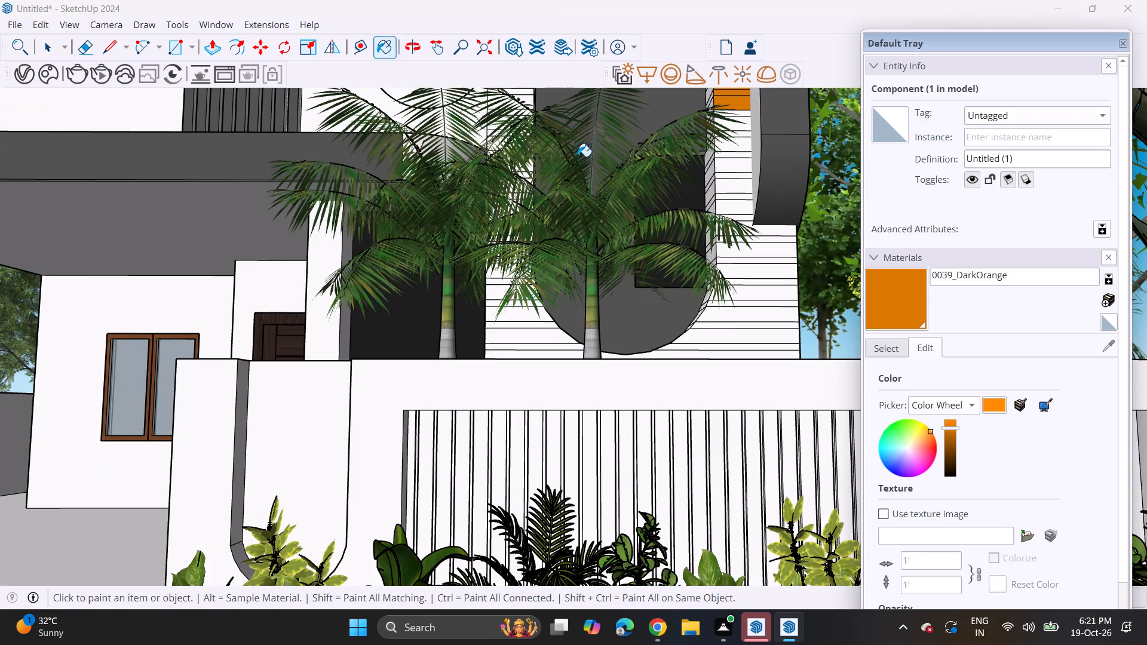
pyautogui.moveTo(630, 229); pyautogui.dragTo(598, 389, button='middle')
pyautogui.scroll(4, 723, 434)
pyautogui.moveTo(683, 401); pyautogui.dragTo(363, 385, button='middle')
pyautogui.moveTo(367, 380); pyautogui.dragTo(429, 349, button='middle')
pyautogui.scroll(1, 430, 349)
pyautogui.scroll(4, 715, 423)
pyautogui.click(658, 492)
pyautogui.click(655, 515)
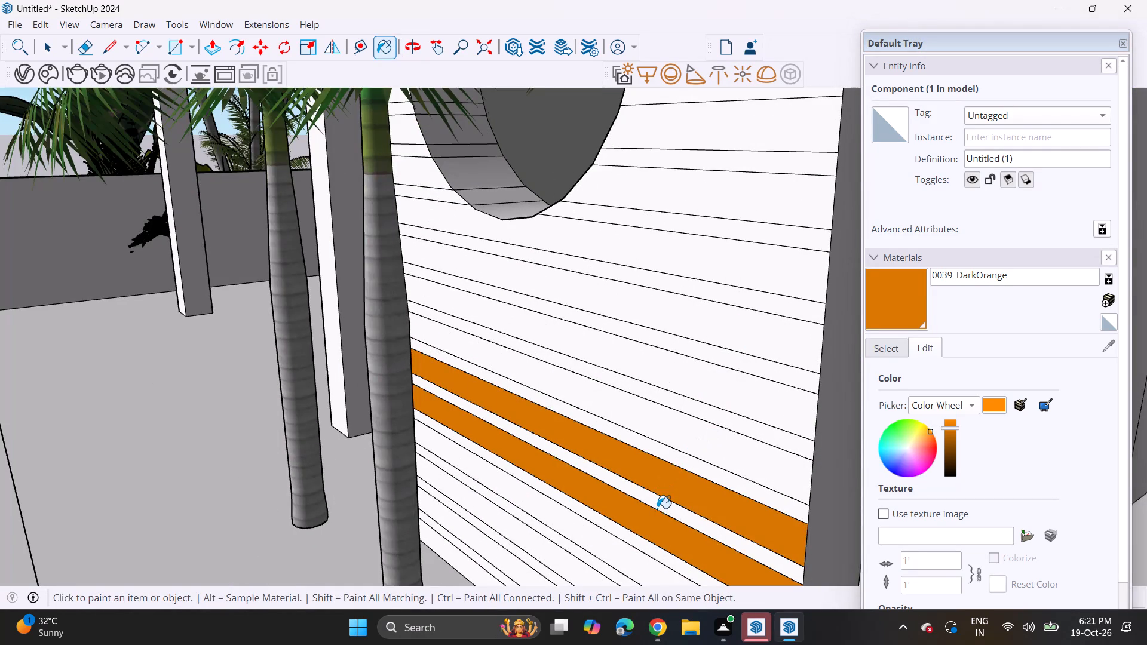
pyautogui.click(657, 508)
pyautogui.click(673, 480)
pyautogui.doubleClick(690, 447)
pyautogui.click(698, 433)
pyautogui.click(697, 427)
pyautogui.moveTo(693, 391); pyautogui.dragTo(693, 391)
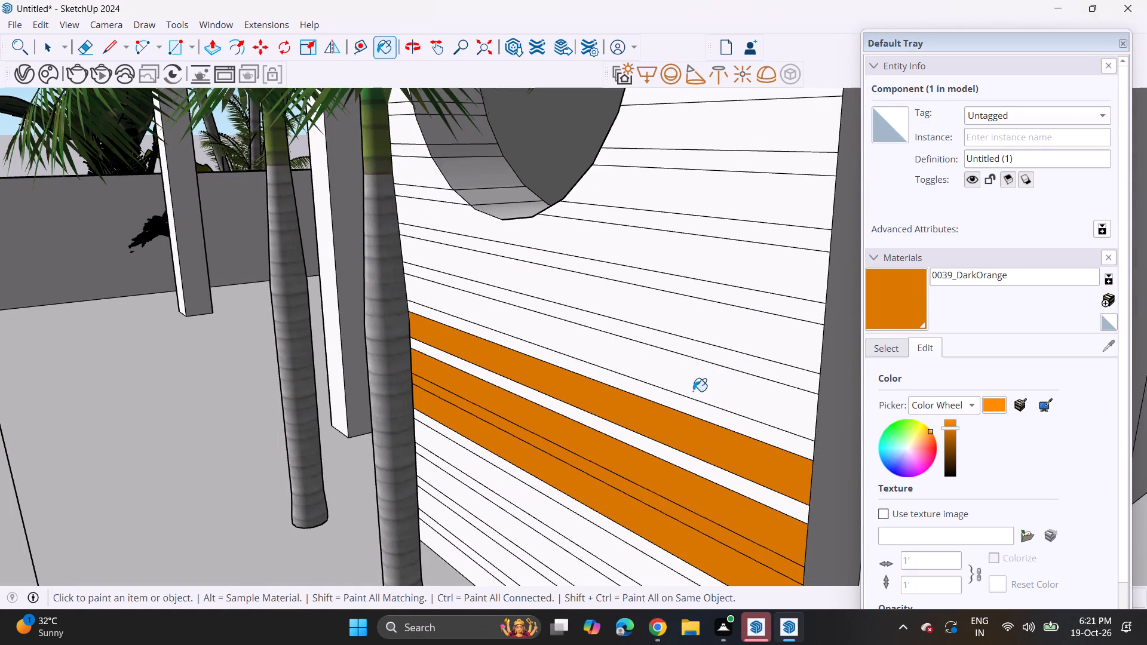
# Fill the skipped white strips and paint the rest up to the recess's rounded bottom with 0039_DarkOrange.
pyautogui.moveTo(693, 391); pyautogui.dragTo(686, 431)
pyautogui.moveTo(687, 443); pyautogui.dragTo(690, 451)
pyautogui.click(689, 462)
pyautogui.moveTo(693, 459); pyautogui.dragTo(701, 438)
pyautogui.click(707, 414)
pyautogui.click(707, 403)
pyautogui.moveTo(711, 389); pyautogui.dragTo(712, 382)
pyautogui.moveTo(713, 371); pyautogui.dragTo(715, 364)
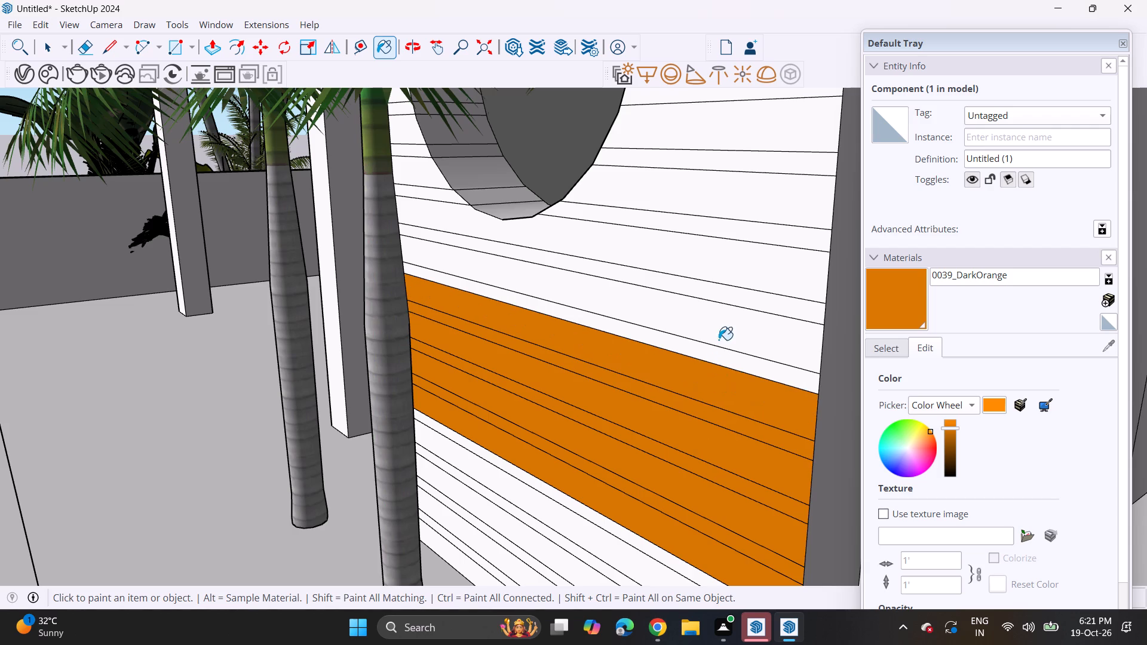
pyautogui.click(719, 340)
pyautogui.click(723, 324)
pyautogui.click(726, 311)
pyautogui.moveTo(730, 297); pyautogui.dragTo(734, 291)
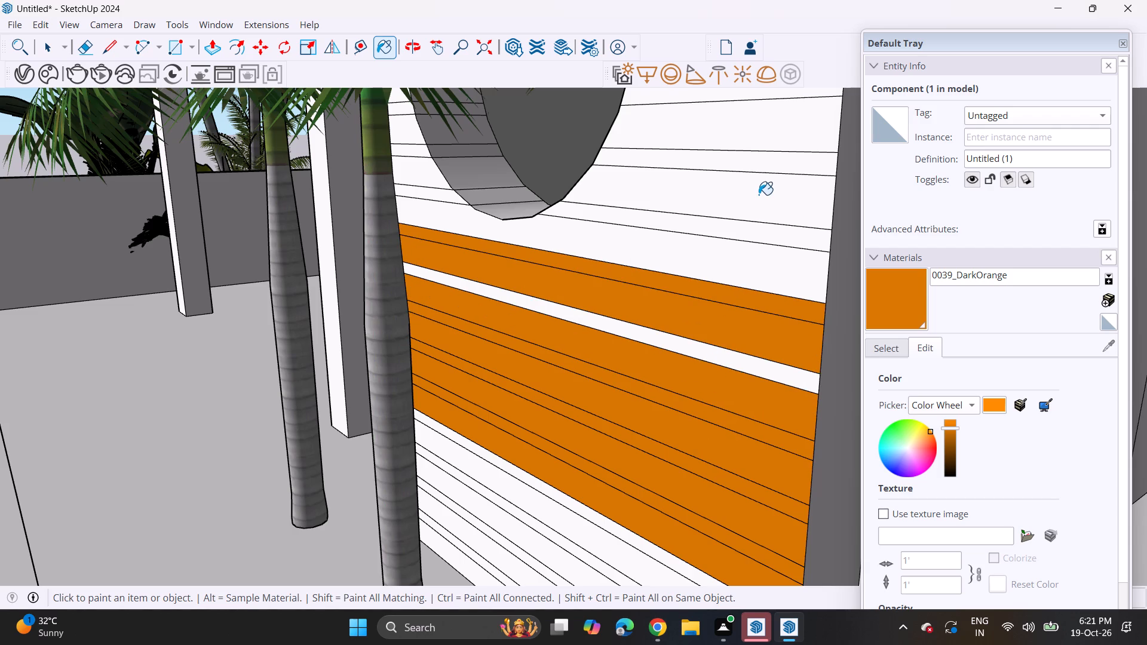
pyautogui.click(726, 348)
pyautogui.click(753, 287)
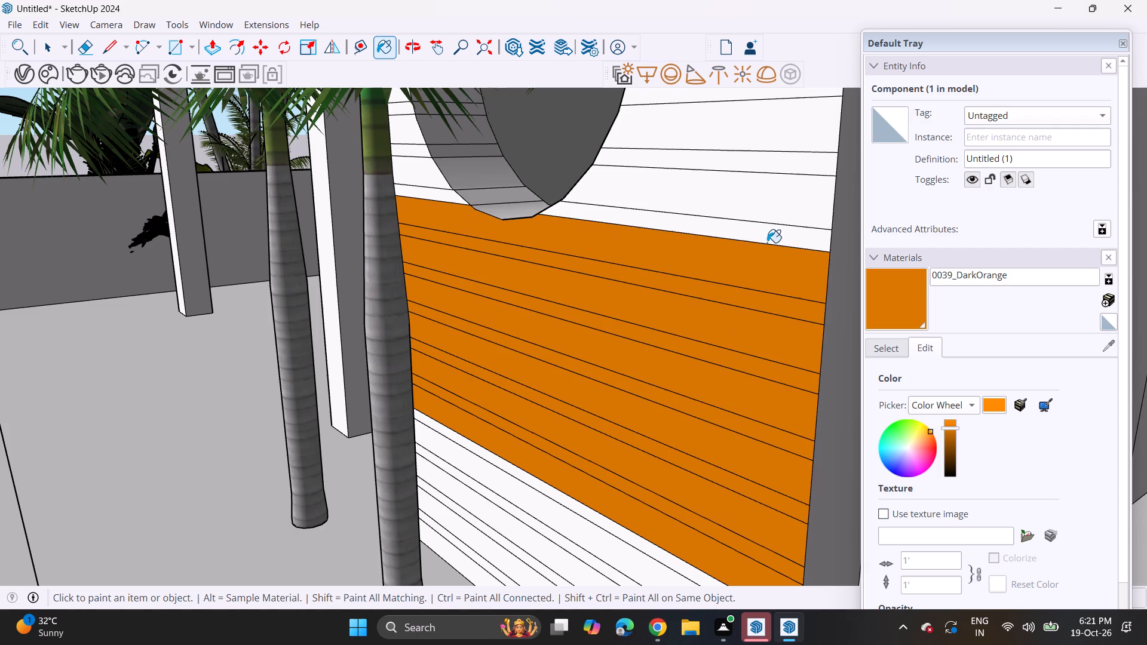
# Paint the strips to the right of the arched recess's rounded bottom with 0039_DarkOrange, working upward.
pyautogui.click(763, 232)
pyautogui.click(763, 226)
pyautogui.click(770, 190)
pyautogui.click(771, 177)
pyautogui.click(778, 155)
pyautogui.moveTo(780, 137); pyautogui.dragTo(782, 127)
pyautogui.click(786, 107)
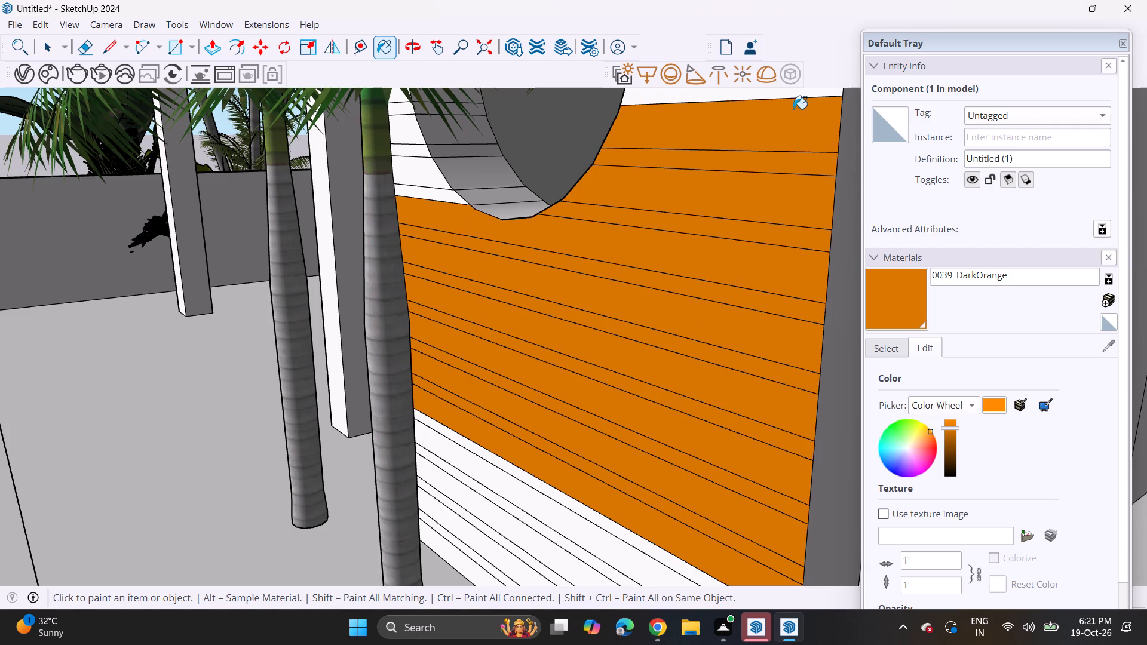
# Paint the strips right of the recess up past the lower edge of the dark grey curved frame with 0039_DarkOrange.
pyautogui.scroll(-3, 773, 148)
pyautogui.keyDown('shift'); pyautogui.moveTo(776, 164); pyautogui.dragTo(668, 509, button='middle'); pyautogui.keyUp('shift')
pyautogui.click(674, 455)
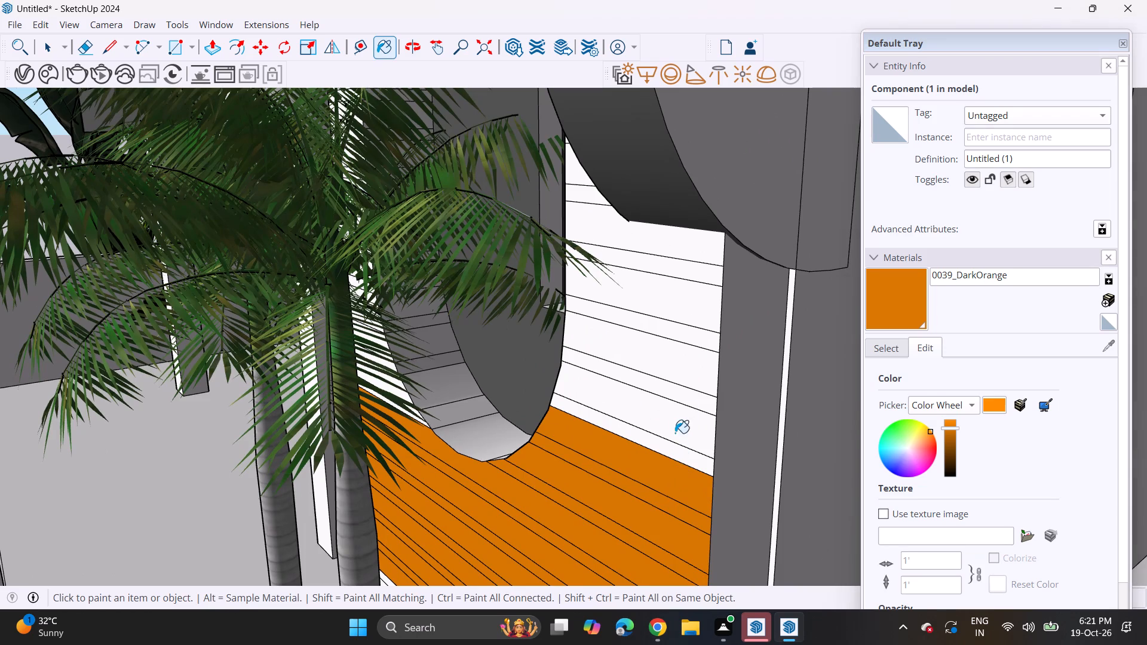
pyautogui.click(675, 431)
pyautogui.click(682, 407)
pyautogui.click(688, 392)
pyautogui.moveTo(697, 356); pyautogui.dragTo(710, 352)
pyautogui.click(708, 329)
pyautogui.click(694, 301)
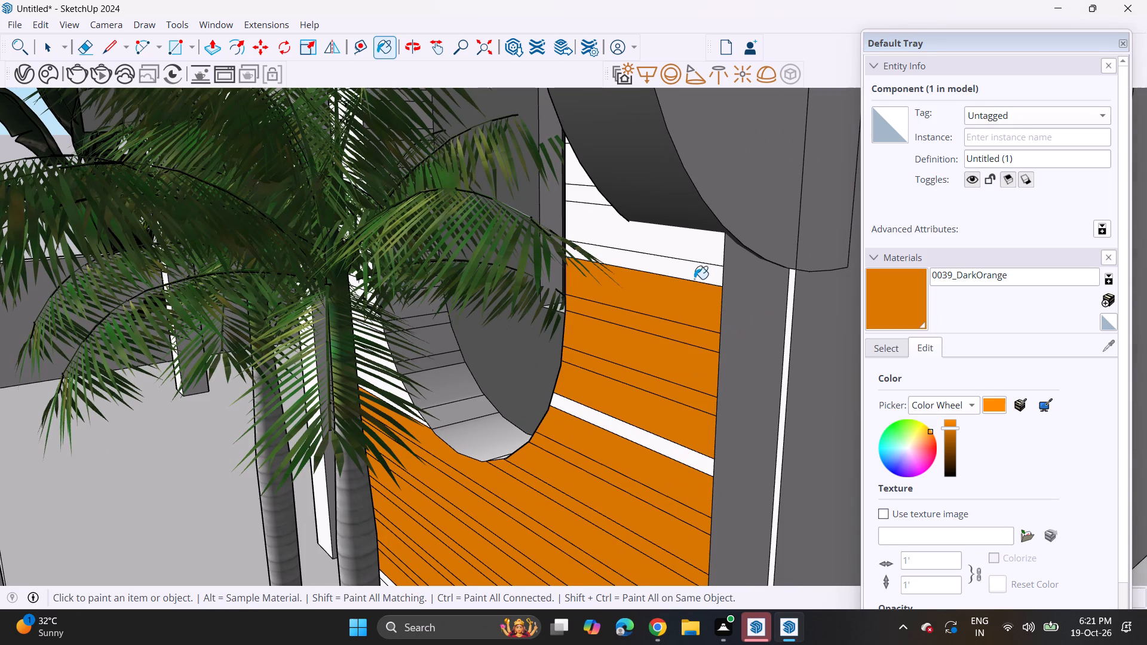
pyautogui.click(694, 277)
pyautogui.click(698, 247)
pyautogui.click(671, 447)
# Continue painting the narrow strips between the arched recess and the dark grey curved frame with 0039_DarkOrange, working upward.
pyautogui.moveTo(605, 312); pyautogui.dragTo(608, 305, button='middle')
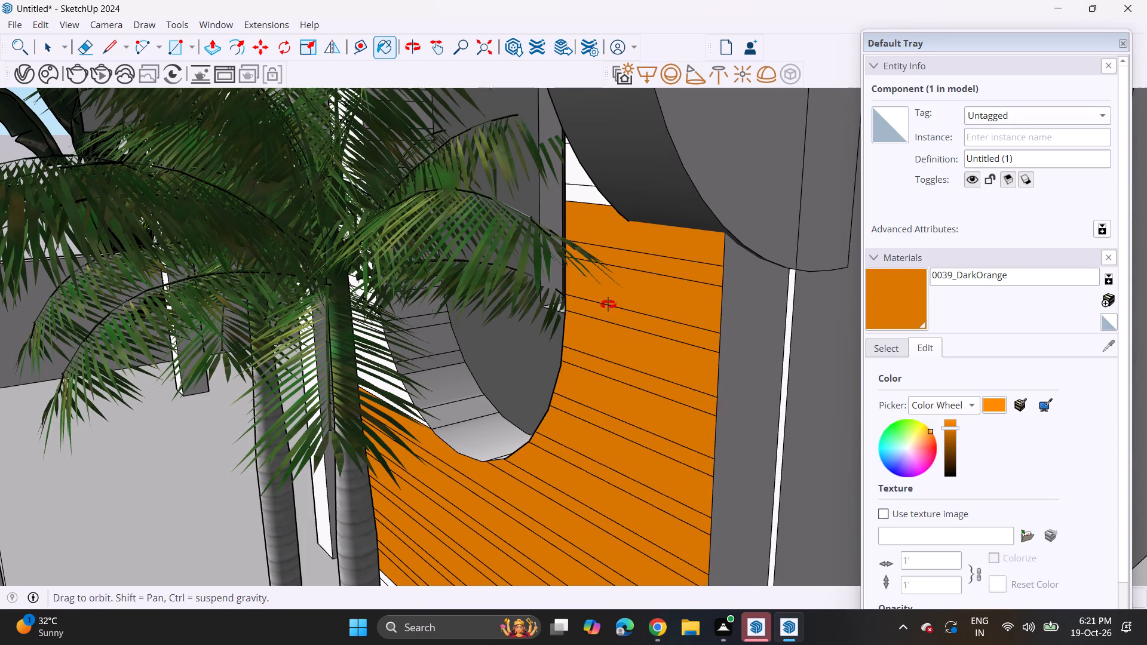
pyautogui.moveTo(608, 305); pyautogui.dragTo(910, 301, button='middle')
pyautogui.keyDown('shift'); pyautogui.moveTo(774, 175); pyautogui.dragTo(770, 302, button='middle'); pyautogui.keyUp('shift')
pyautogui.keyDown('shift'); pyautogui.scroll(1, 774, 175); pyautogui.keyUp('shift')
pyautogui.click(767, 313)
pyautogui.click(767, 291)
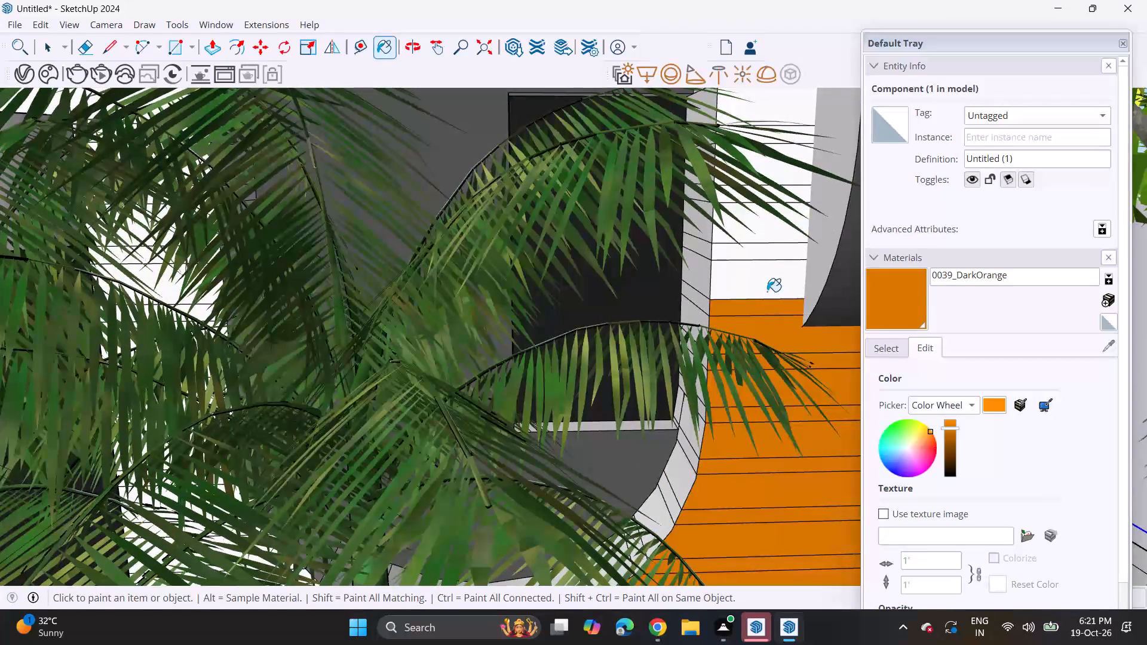
pyautogui.click(769, 271)
pyautogui.click(769, 250)
pyautogui.click(773, 215)
pyautogui.click(757, 236)
pyautogui.click(771, 197)
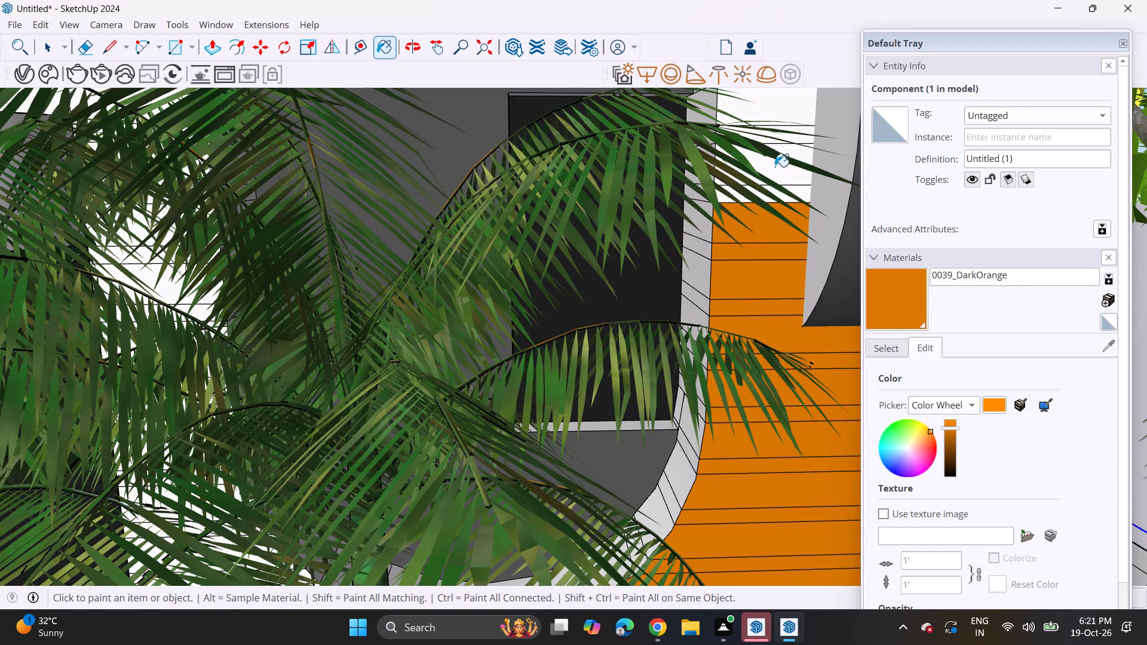
pyautogui.click(775, 165)
# Fill the remaining white strips between the recess and the grey frame, up to the painted upper strips, with 0039_DarkOrange.
pyautogui.keyDown('shift'); pyautogui.moveTo(776, 167); pyautogui.dragTo(750, 288, button='middle'); pyautogui.keyUp('shift')
pyautogui.click(756, 316)
pyautogui.click(767, 266)
pyautogui.moveTo(762, 220); pyautogui.dragTo(762, 229)
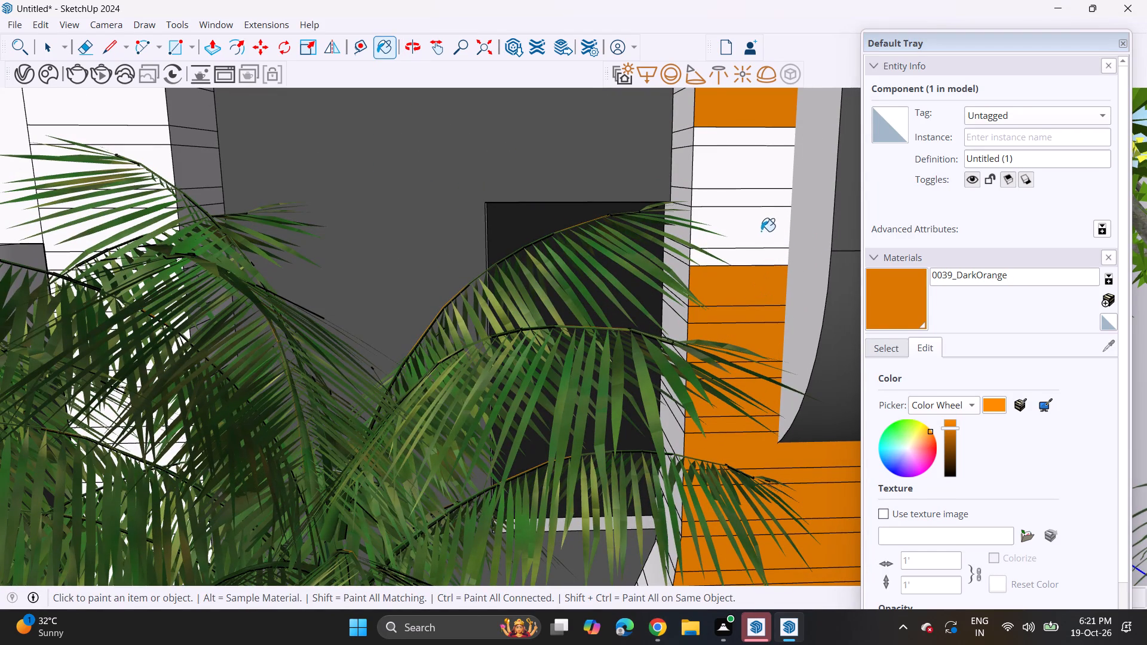
pyautogui.click(758, 251)
pyautogui.click(763, 187)
pyautogui.click(758, 192)
pyautogui.click(767, 133)
pyautogui.scroll(-4, 724, 170)
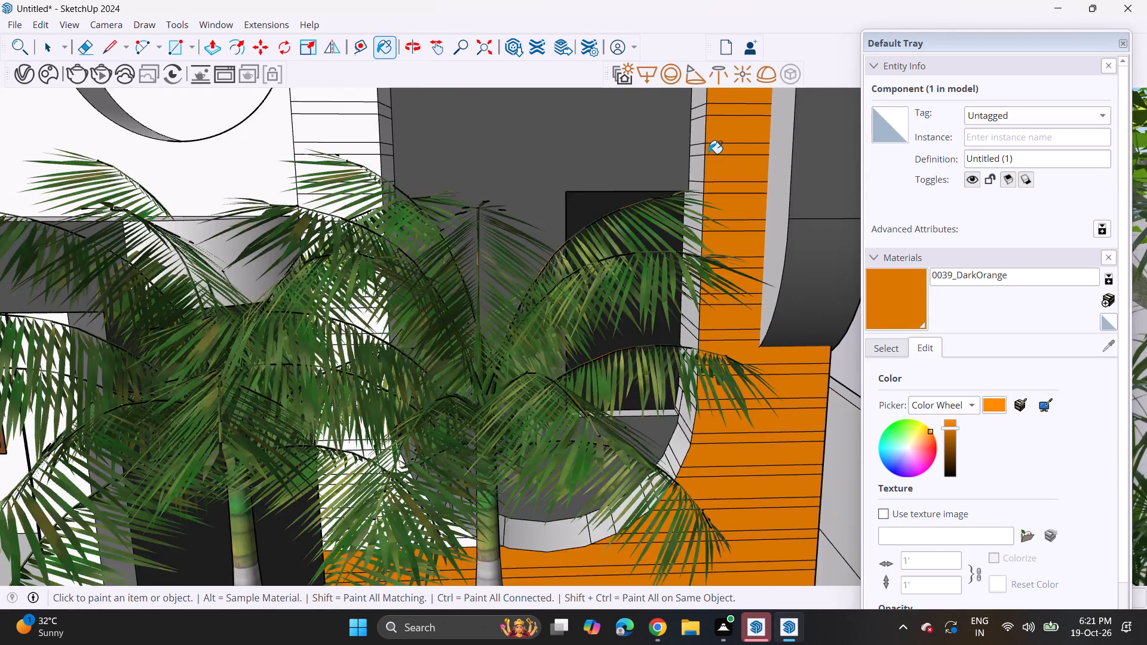
# Paint the strips left of the arched recess, beside the white rounded panel, down to the grey balcony slab with 0039_DarkOrange.
pyautogui.scroll(-7, 709, 153)
pyautogui.keyDown('shift'); pyautogui.moveTo(539, 155); pyautogui.dragTo(706, 179, button='middle'); pyautogui.keyUp('shift')
pyautogui.moveTo(573, 228); pyautogui.dragTo(726, 306, button='middle')
pyautogui.scroll(1, 607, 234)
pyautogui.scroll(7, 685, 155)
pyautogui.click(670, 125)
pyautogui.click(665, 141)
pyautogui.click(656, 175)
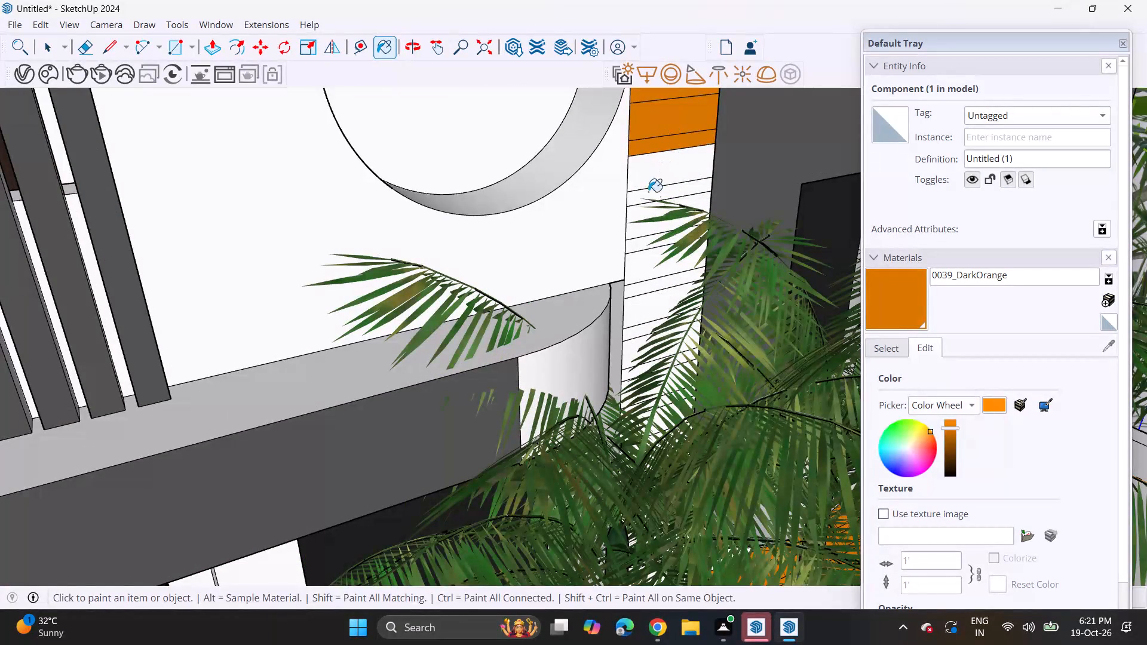
pyautogui.click(644, 195)
pyautogui.click(644, 216)
pyautogui.click(641, 229)
pyautogui.click(640, 242)
pyautogui.moveTo(640, 257); pyautogui.dragTo(640, 267)
# Paint the strips left of the recess, beside the balcony slab's end and behind the palm fronds, with 0039_DarkOrange.
pyautogui.moveTo(639, 278); pyautogui.dragTo(639, 287)
pyautogui.moveTo(639, 299); pyautogui.dragTo(637, 311)
pyautogui.moveTo(637, 322); pyautogui.dragTo(637, 331)
pyautogui.moveTo(636, 336); pyautogui.dragTo(636, 345)
pyautogui.moveTo(634, 352); pyautogui.dragTo(633, 364)
pyautogui.moveTo(632, 371); pyautogui.dragTo(631, 382)
pyautogui.moveTo(629, 398); pyautogui.dragTo(628, 404)
# Paint the white strips left of the recess's rounded bottom, between the two palm trunks, with 0039_DarkOrange.
pyautogui.moveTo(650, 388); pyautogui.dragTo(604, 156, button='middle')
pyautogui.keyDown('shift'); pyautogui.moveTo(633, 404); pyautogui.dragTo(531, 206, button='middle'); pyautogui.keyUp('shift')
pyautogui.moveTo(590, 265); pyautogui.dragTo(338, 242, button='middle')
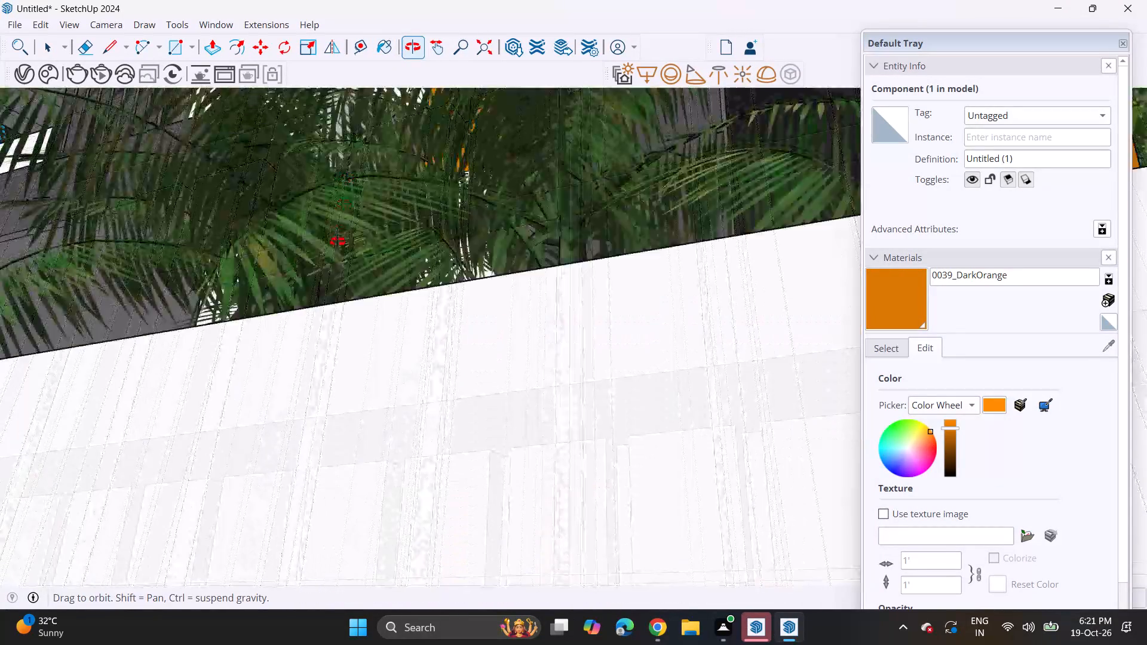
pyautogui.moveTo(338, 242); pyautogui.dragTo(342, 241, button='middle')
pyautogui.moveTo(346, 242); pyautogui.dragTo(372, 290, button='middle')
pyautogui.scroll(5, 438, 414)
pyautogui.click(451, 546)
pyautogui.click(452, 507)
pyautogui.click(450, 437)
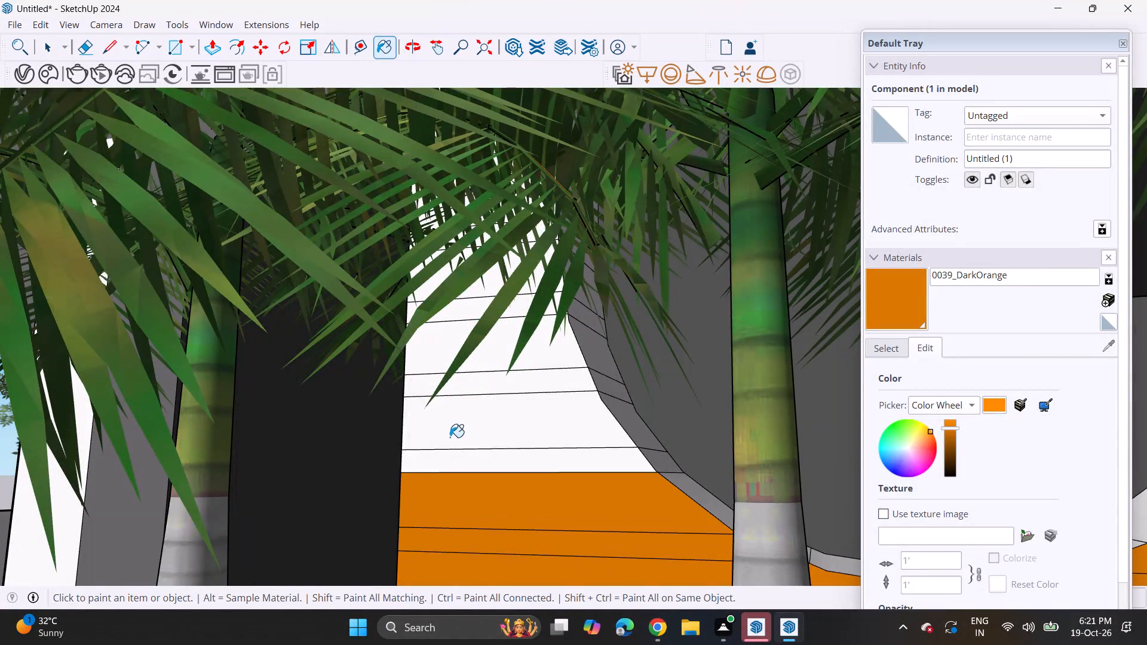
pyautogui.moveTo(449, 414); pyautogui.dragTo(449, 403)
pyautogui.click(455, 388)
pyautogui.click(464, 462)
# Paint the next strips up the left side of the recess, under the palm fronds, with 0039_DarkOrange.
pyautogui.moveTo(467, 406); pyautogui.dragTo(508, 271, button='middle')
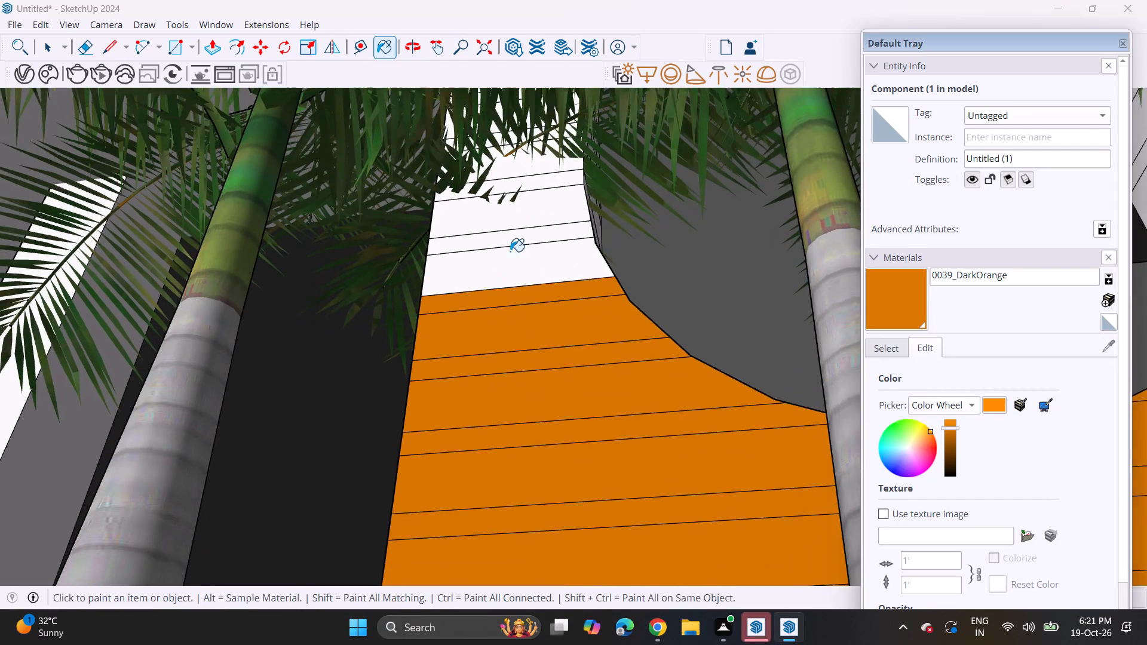
pyautogui.keyDown('shift'); pyautogui.moveTo(504, 218); pyautogui.dragTo(486, 306, button='middle'); pyautogui.keyUp('shift')
pyautogui.click(492, 360)
pyautogui.click(494, 334)
pyautogui.click(495, 308)
pyautogui.click(504, 259)
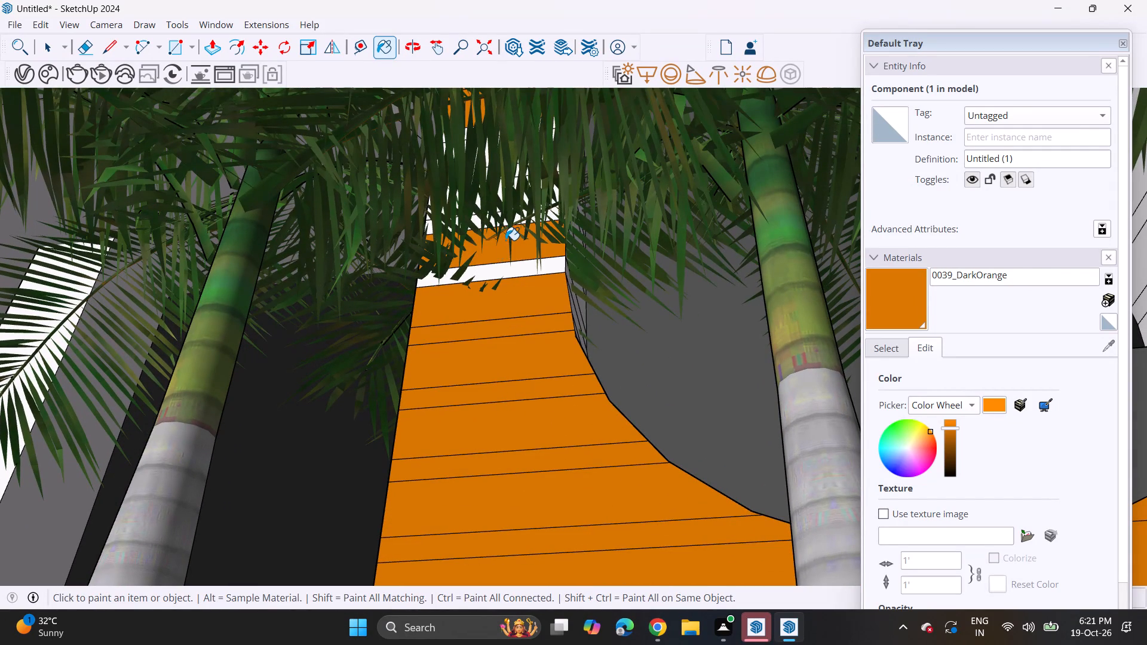
pyautogui.click(501, 263)
pyautogui.click(506, 210)
# Fill the last white strips left of the recess, hidden behind the palm fronds, with 0039_DarkOrange.
pyautogui.moveTo(509, 198); pyautogui.dragTo(508, 444, button='middle')
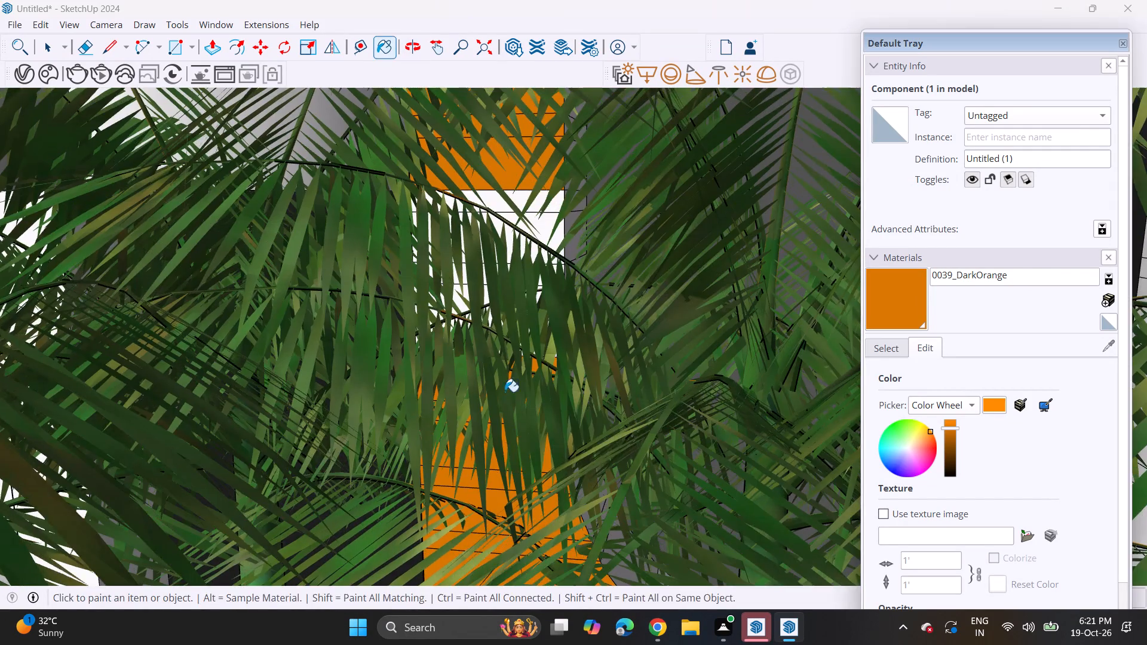
pyautogui.moveTo(507, 210); pyautogui.dragTo(216, 447, button='middle')
pyautogui.scroll(4, 481, 345)
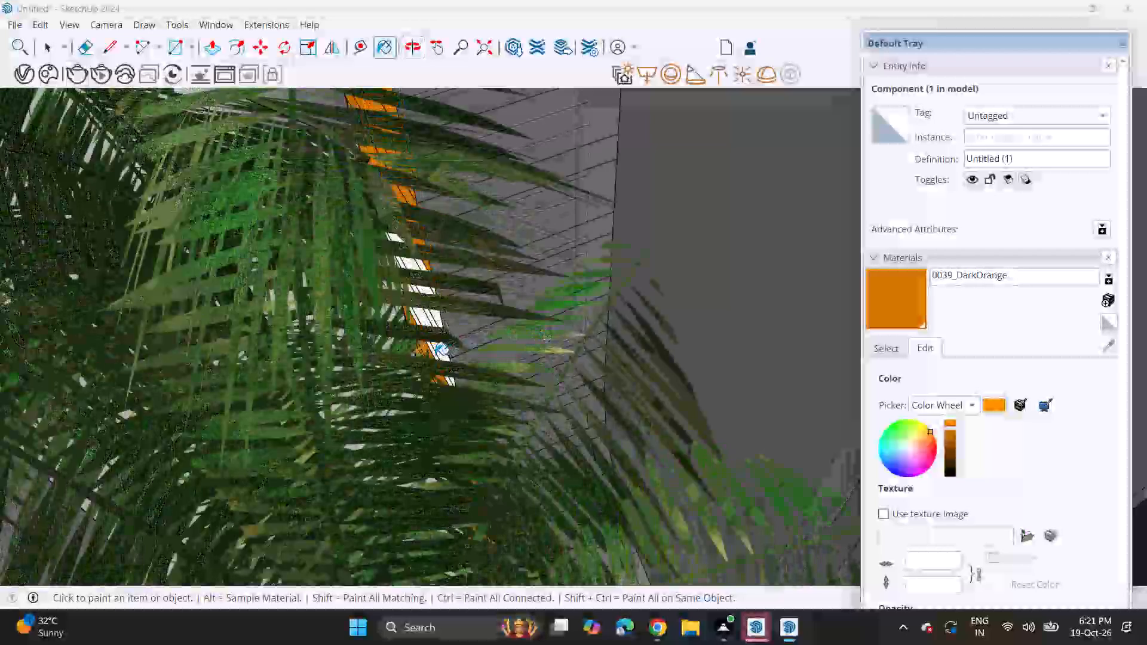
pyautogui.scroll(5, 433, 357)
pyautogui.click(433, 357)
pyautogui.click(436, 336)
pyautogui.click(438, 305)
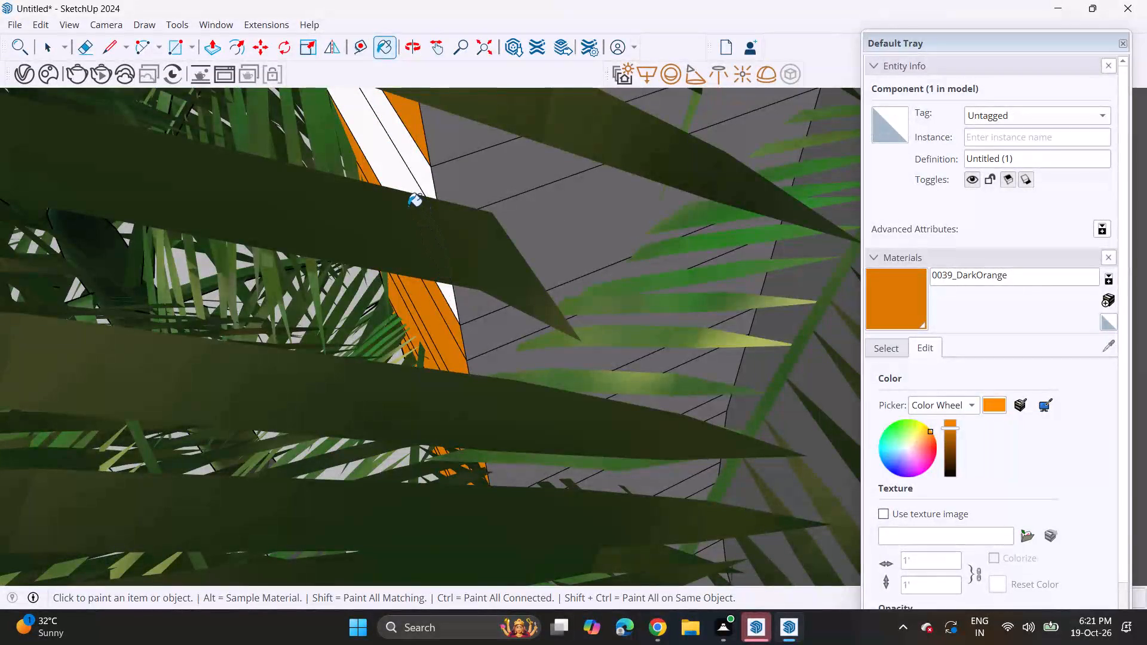
pyautogui.click(396, 165)
pyautogui.click(399, 155)
# Review the painted striped wall and the whole front facade from a distance.
pyautogui.scroll(-7, 403, 150)
pyautogui.moveTo(398, 161); pyautogui.dragTo(684, 59, button='middle')
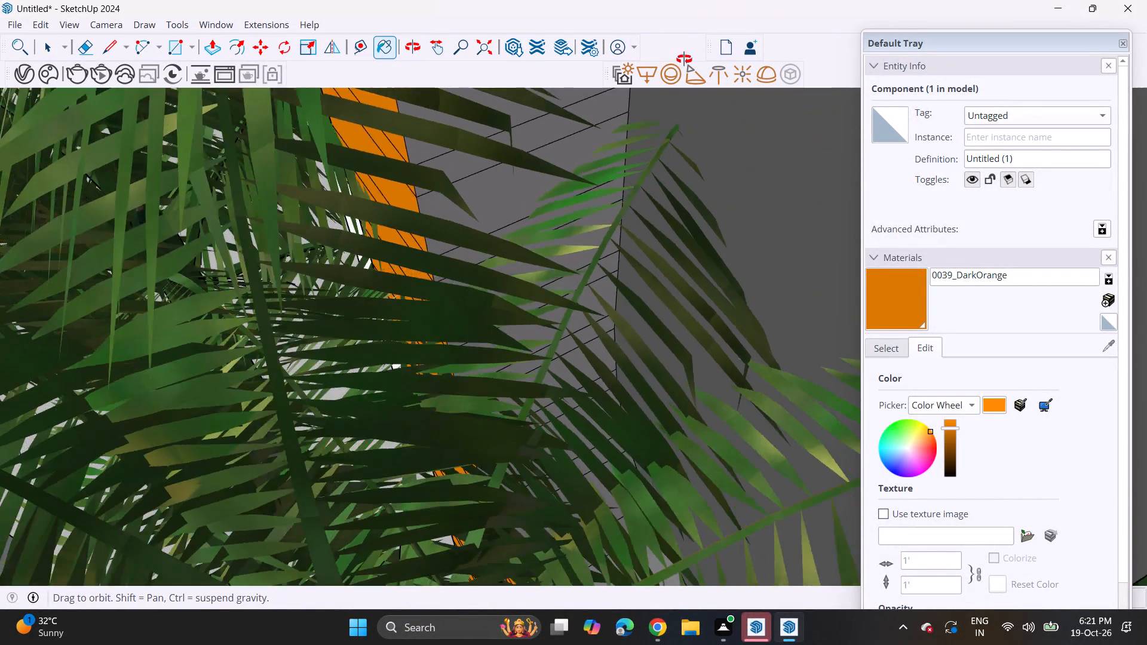
pyautogui.moveTo(684, 59); pyautogui.dragTo(703, 49, button='middle')
pyautogui.scroll(-20, 672, 77)
pyautogui.scroll(-6, 672, 77)
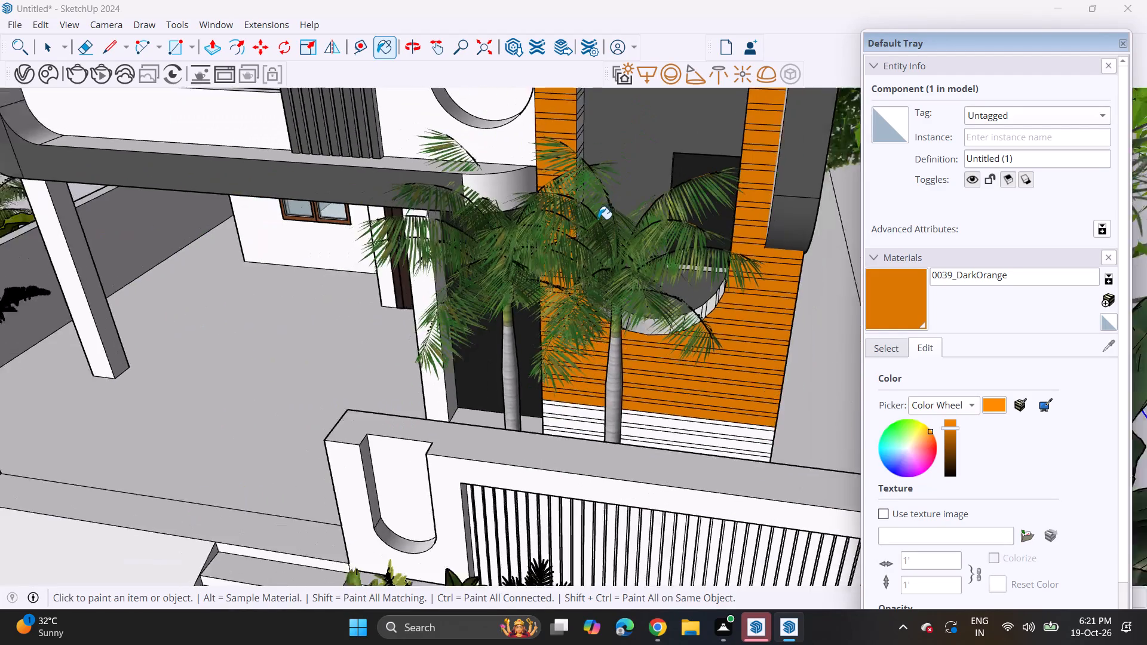
pyautogui.scroll(-10, 598, 219)
pyautogui.moveTo(606, 262); pyautogui.dragTo(630, 202, button='middle')
pyautogui.scroll(1, 633, 194)
pyautogui.keyDown('shift'); pyautogui.moveTo(634, 199); pyautogui.dragTo(674, 344, button='middle'); pyautogui.keyUp('shift')
pyautogui.moveTo(671, 326); pyautogui.dragTo(690, 264, button='middle')
pyautogui.scroll(1, 711, 208)
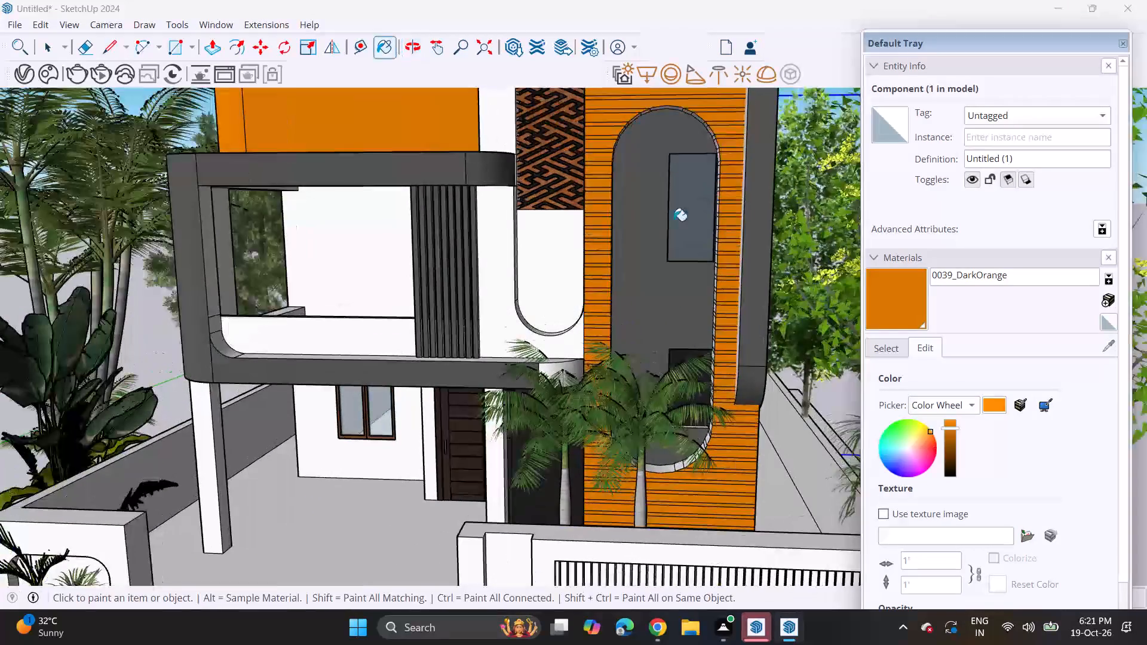
pyautogui.scroll(-5, 657, 226)
pyautogui.moveTo(643, 281); pyautogui.dragTo(695, 299, button='middle')
pyautogui.moveTo(699, 281); pyautogui.dragTo(707, 243, button='middle')
pyautogui.scroll(-1, 707, 266)
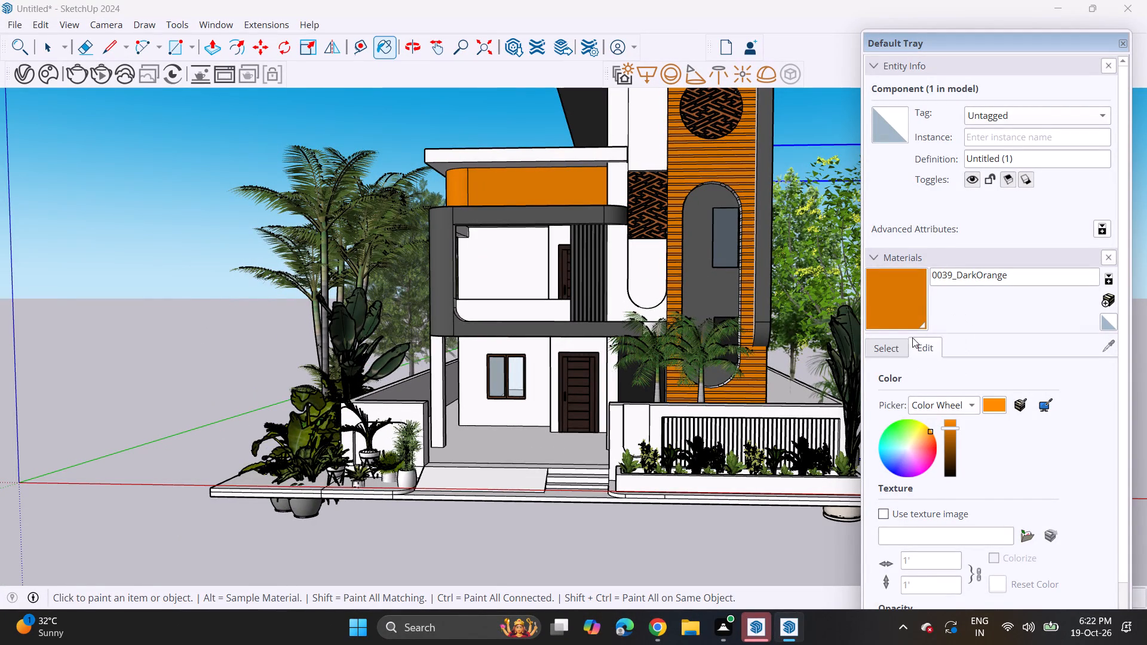
# Repaint the dark orange band and its curved corner above the balcony frame with 0041_Chocolate from the Colors-Named collection.
pyautogui.click(893, 349)
pyautogui.click(970, 363)
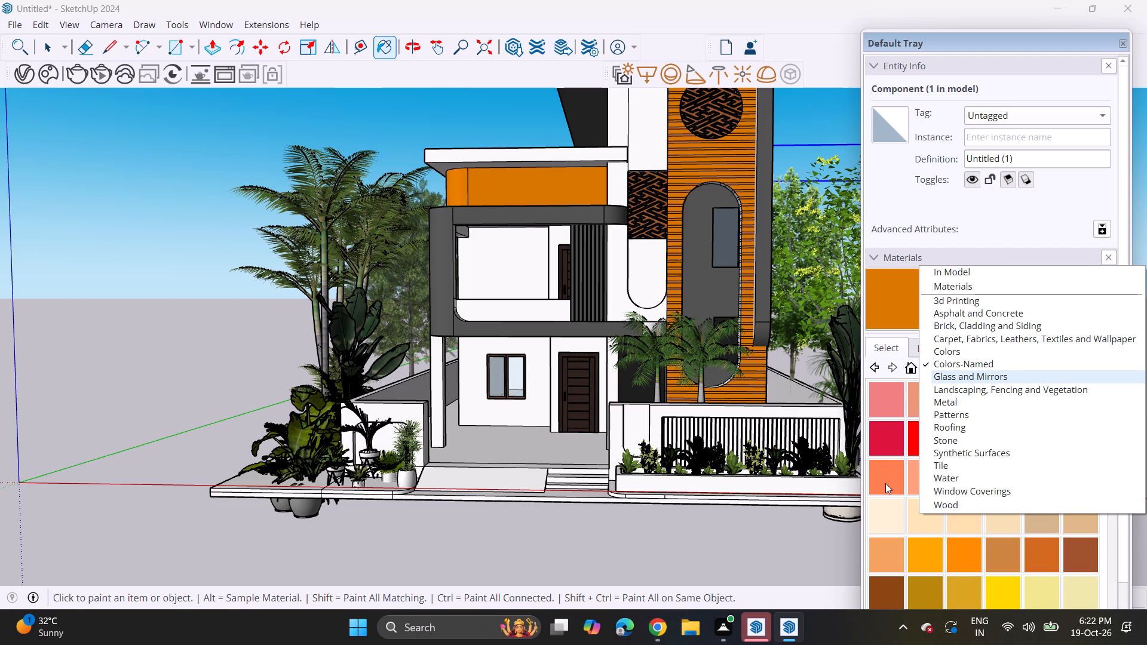
pyautogui.scroll(-3, 888, 514)
pyautogui.click(885, 494)
pyautogui.scroll(-3, 898, 526)
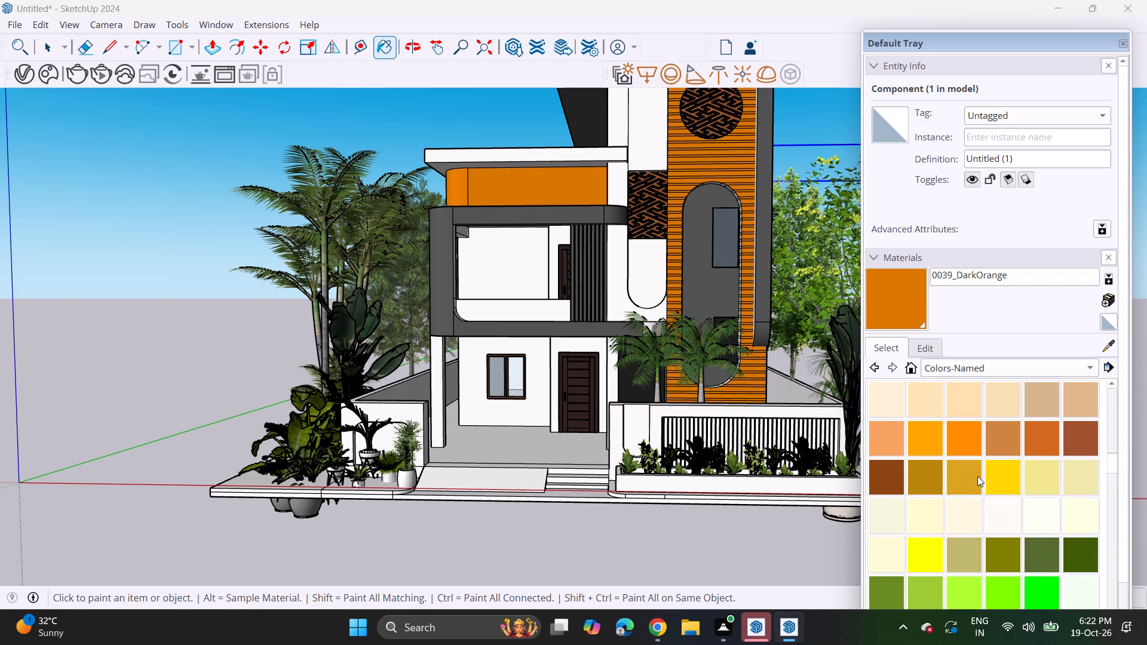
pyautogui.click(1050, 441)
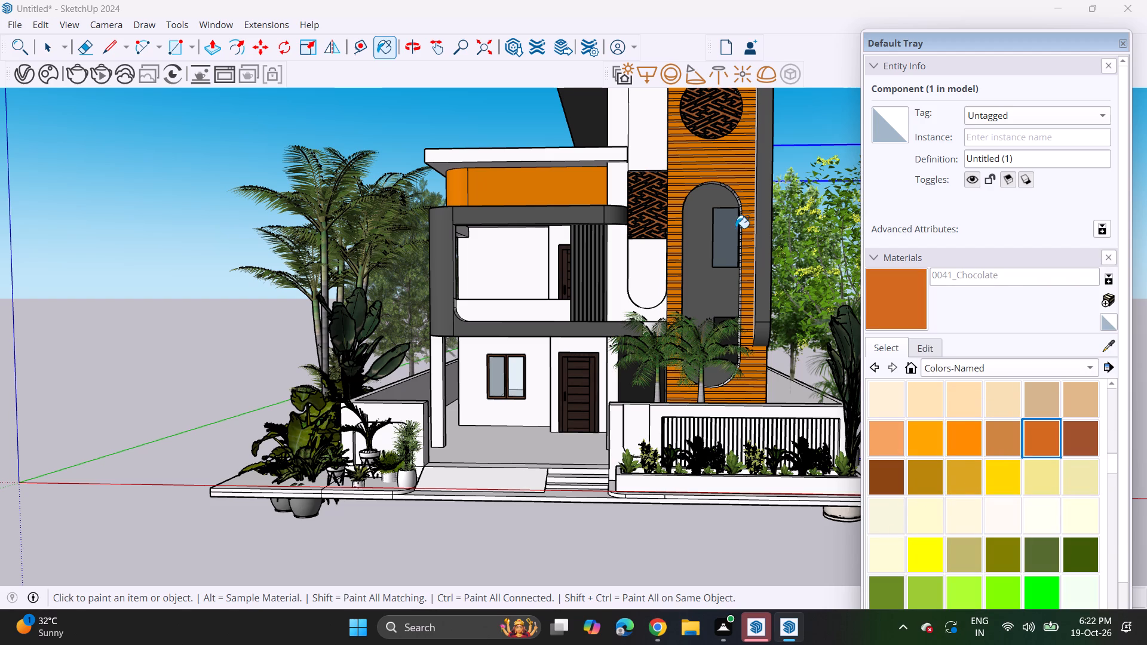
pyautogui.moveTo(576, 163); pyautogui.dragTo(576, 179)
pyautogui.click(576, 184)
pyautogui.click(453, 190)
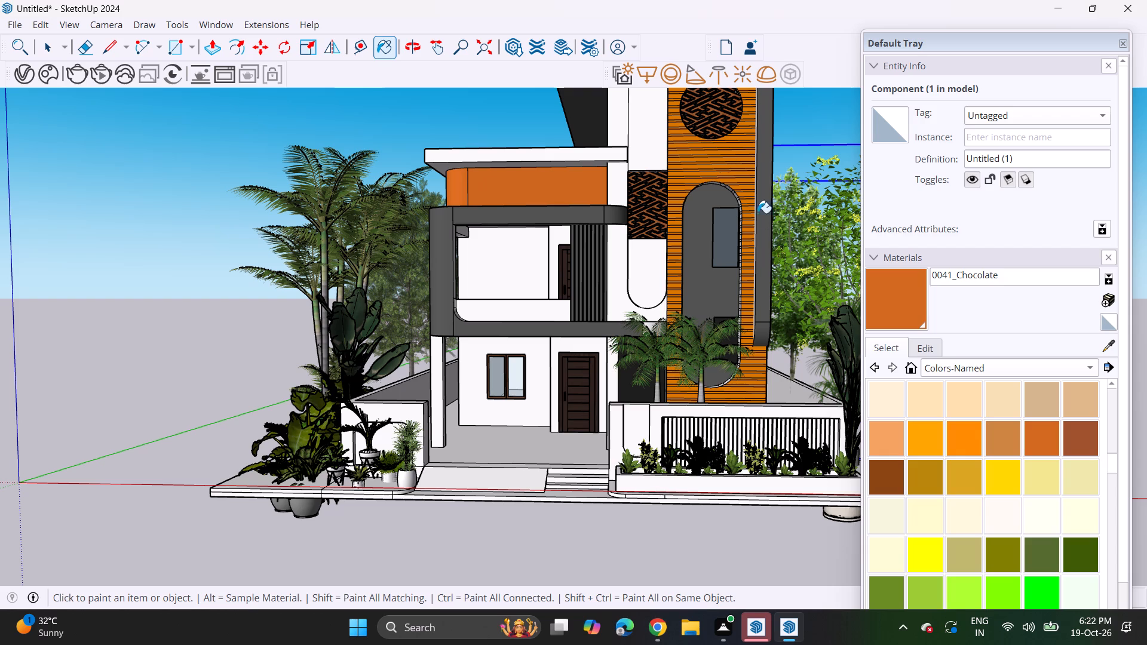
# Repaint the strips below the lower right curve of the tall recess with 0041_Chocolate.
pyautogui.scroll(4, 744, 321)
pyautogui.scroll(3, 743, 423)
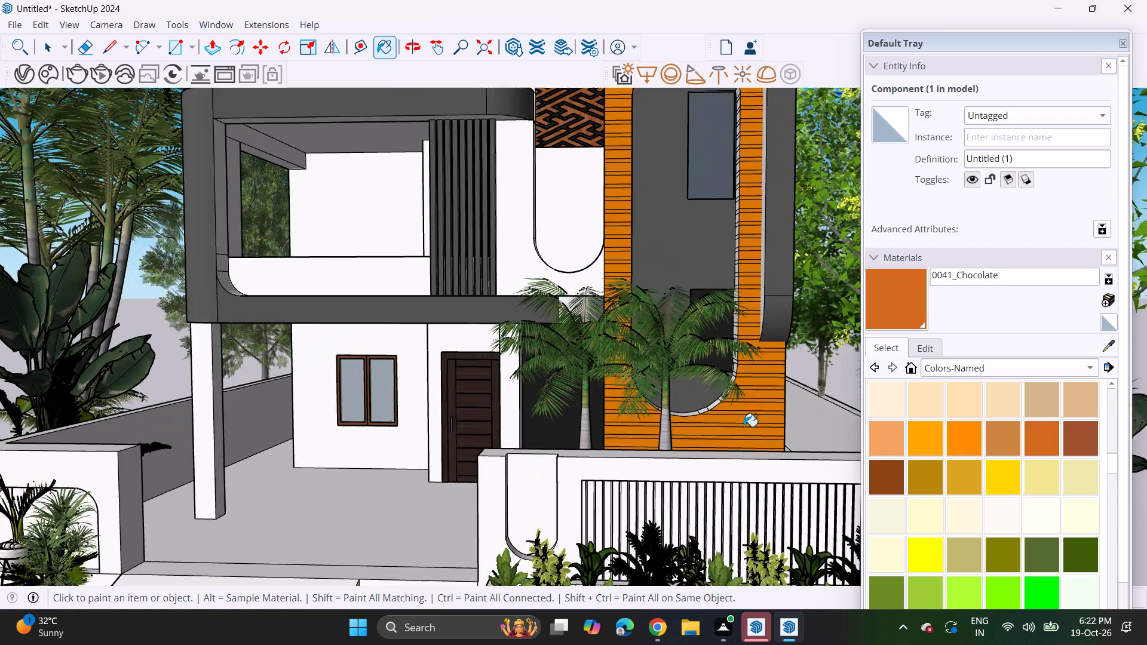
pyautogui.click(748, 413)
pyautogui.click(749, 389)
pyautogui.moveTo(750, 386); pyautogui.dragTo(753, 394)
pyautogui.moveTo(753, 403); pyautogui.dragTo(753, 411)
pyautogui.click(753, 413)
pyautogui.click(753, 418)
pyautogui.click(750, 427)
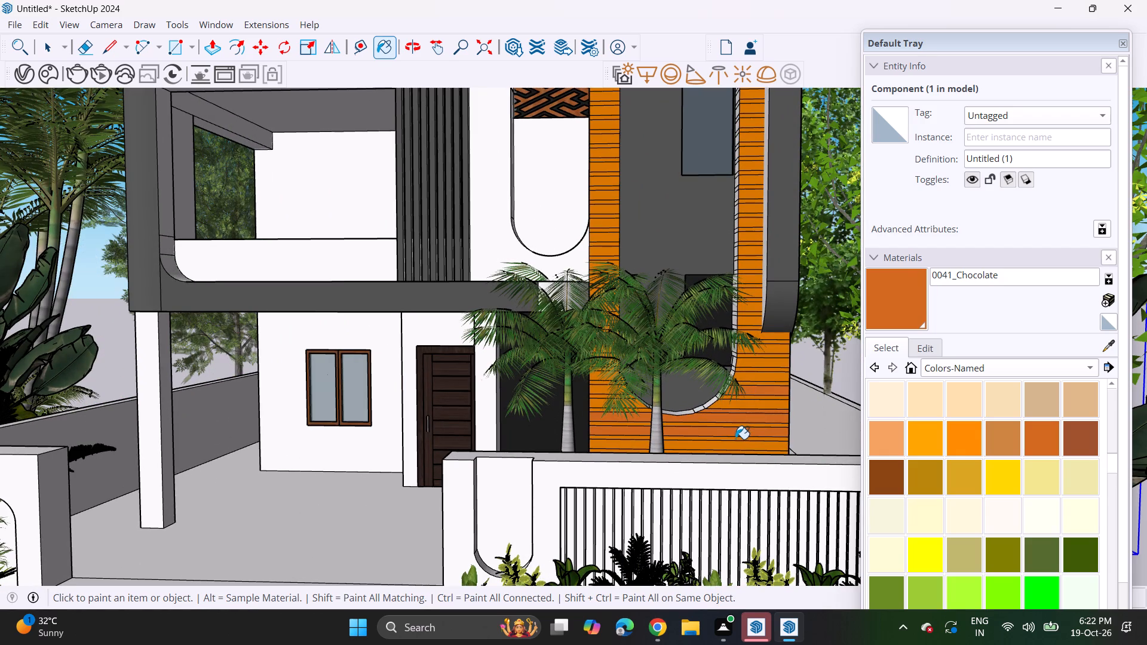
pyautogui.click(735, 439)
# Repaint the lower strips left of the recess, behind the palm fronds, with 0041_Chocolate.
pyautogui.click(594, 404)
pyautogui.click(594, 388)
pyautogui.click(595, 384)
pyautogui.moveTo(596, 380); pyautogui.dragTo(600, 394)
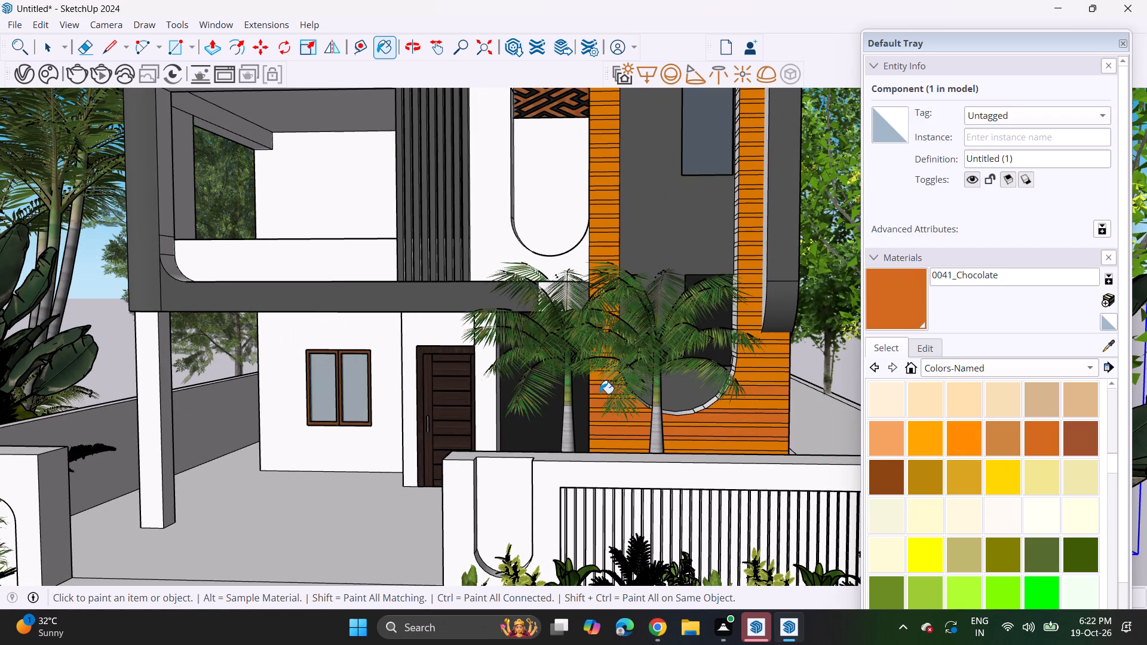
pyautogui.moveTo(600, 394); pyautogui.dragTo(600, 394)
pyautogui.moveTo(599, 388); pyautogui.dragTo(594, 368)
pyautogui.moveTo(584, 319); pyautogui.dragTo(587, 309)
# Repaint strips in the column left of the recess, from the palm tops up beside the white arched panel, with 0041_Chocolate.
pyautogui.click(599, 281)
pyautogui.moveTo(596, 247); pyautogui.dragTo(596, 241)
pyautogui.moveTo(596, 229); pyautogui.dragTo(596, 220)
pyautogui.moveTo(596, 199); pyautogui.dragTo(596, 186)
pyautogui.click(596, 176)
pyautogui.moveTo(594, 163); pyautogui.dragTo(595, 155)
pyautogui.moveTo(596, 149); pyautogui.dragTo(599, 203)
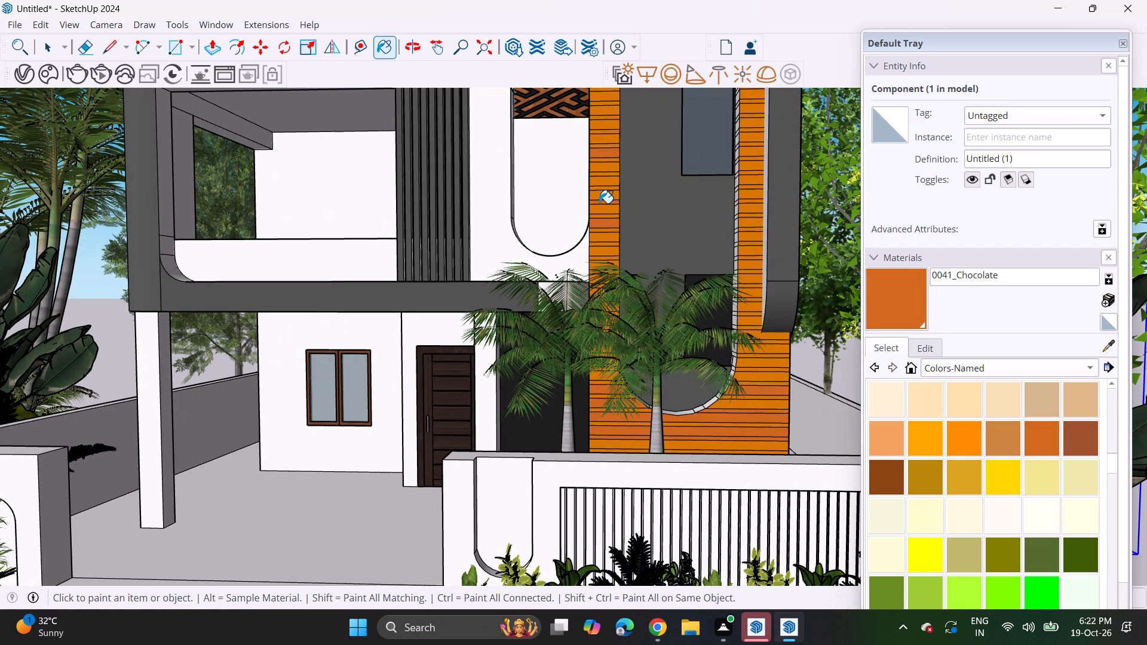
pyautogui.tripleClick(599, 203)
pyautogui.click(603, 190)
pyautogui.doubleClick(603, 193)
pyautogui.moveTo(604, 166); pyautogui.dragTo(606, 173)
pyautogui.doubleClick(605, 179)
pyautogui.doubleClick(605, 186)
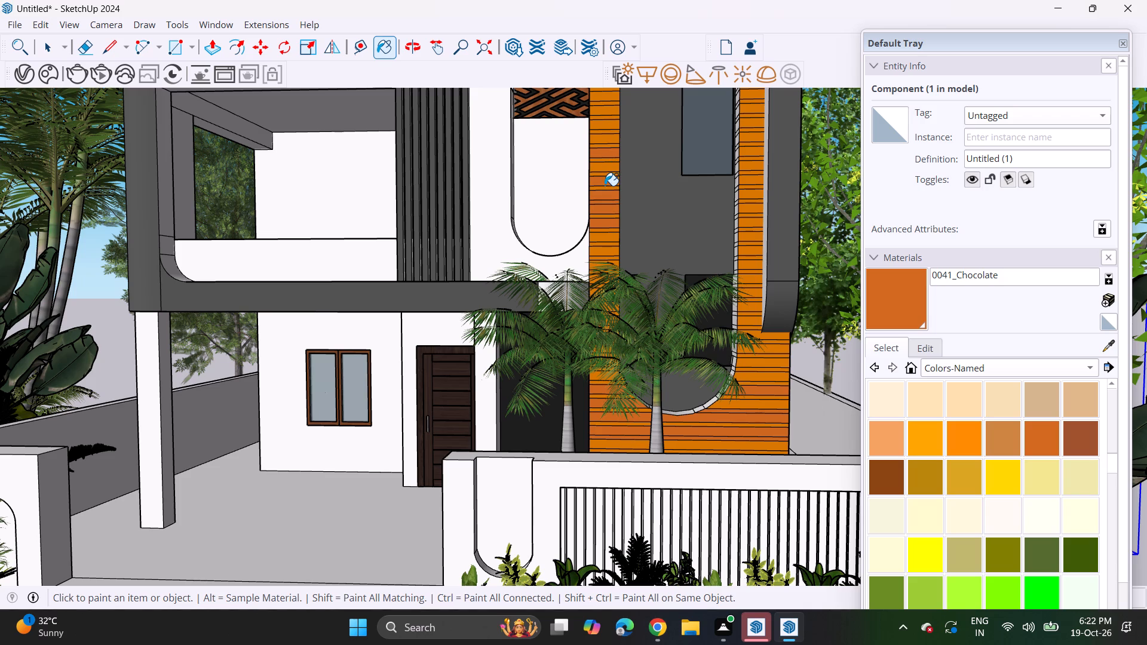
# Repaint the remaining dark orange strips down the column left of the recess to the palm fronds with 0041_Chocolate.
pyautogui.moveTo(602, 204); pyautogui.dragTo(605, 225)
pyautogui.click(603, 210)
pyautogui.moveTo(603, 220); pyautogui.dragTo(603, 228)
pyautogui.moveTo(603, 238); pyautogui.dragTo(604, 250)
pyautogui.click(604, 250)
pyautogui.click(604, 238)
pyautogui.moveTo(604, 238); pyautogui.dragTo(605, 257)
pyautogui.moveTo(605, 259); pyautogui.dragTo(605, 273)
pyautogui.click(605, 274)
pyautogui.moveTo(603, 280); pyautogui.dragTo(603, 291)
pyautogui.click(603, 293)
pyautogui.moveTo(603, 302); pyautogui.dragTo(603, 328)
pyautogui.moveTo(602, 346); pyautogui.dragTo(602, 390)
pyautogui.click(602, 391)
pyautogui.moveTo(594, 383); pyautogui.dragTo(594, 391)
pyautogui.click(594, 392)
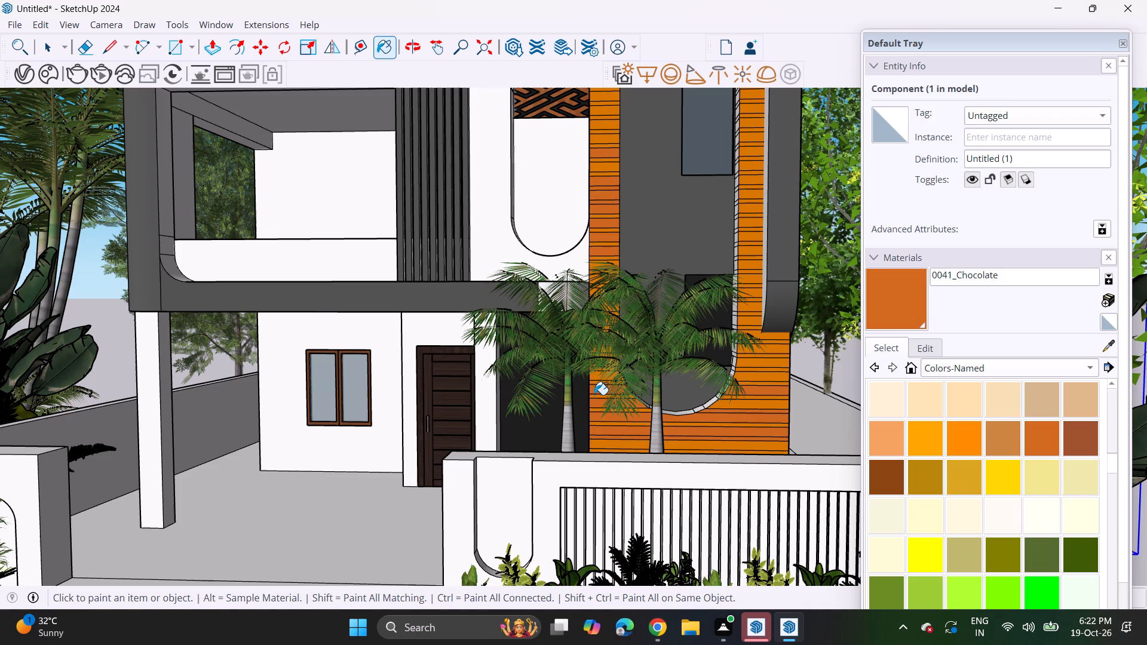
# Repaint the remaining bottom strips beneath the recess, around the palm trunks, with 0041_Chocolate.
pyautogui.moveTo(596, 408); pyautogui.dragTo(597, 418)
pyautogui.click(597, 418)
pyautogui.moveTo(597, 429); pyautogui.dragTo(597, 435)
pyautogui.click(599, 441)
pyautogui.moveTo(599, 441); pyautogui.dragTo(604, 440)
pyautogui.moveTo(608, 439); pyautogui.dragTo(617, 435)
pyautogui.moveTo(625, 430); pyautogui.dragTo(631, 420)
pyautogui.moveTo(632, 419); pyautogui.dragTo(721, 428)
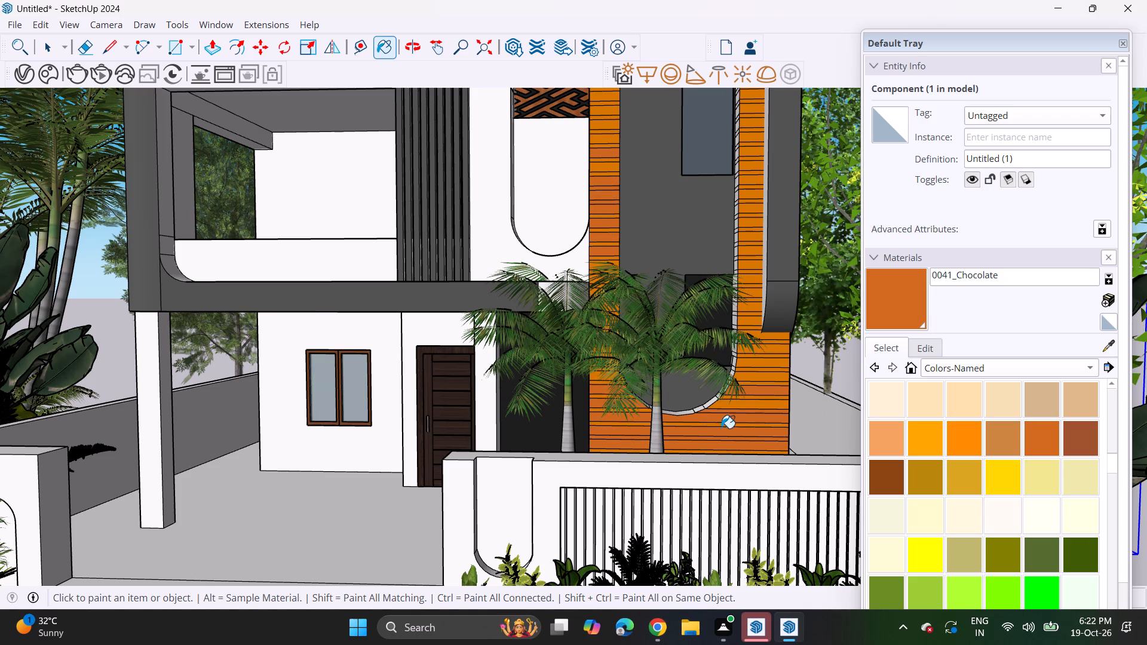
# Paint up the right edge of the recess with 0041_Chocolate, including the grey back wall inside it.
pyautogui.moveTo(721, 428); pyautogui.dragTo(738, 410)
pyautogui.click(741, 407)
pyautogui.moveTo(743, 382); pyautogui.dragTo(746, 369)
pyautogui.click(748, 356)
pyautogui.moveTo(742, 334); pyautogui.dragTo(741, 327)
pyautogui.moveTo(739, 311); pyautogui.dragTo(735, 299)
pyautogui.moveTo(732, 284); pyautogui.dragTo(732, 268)
pyautogui.moveTo(732, 262); pyautogui.dragTo(732, 248)
pyautogui.moveTo(731, 216); pyautogui.dragTo(731, 205)
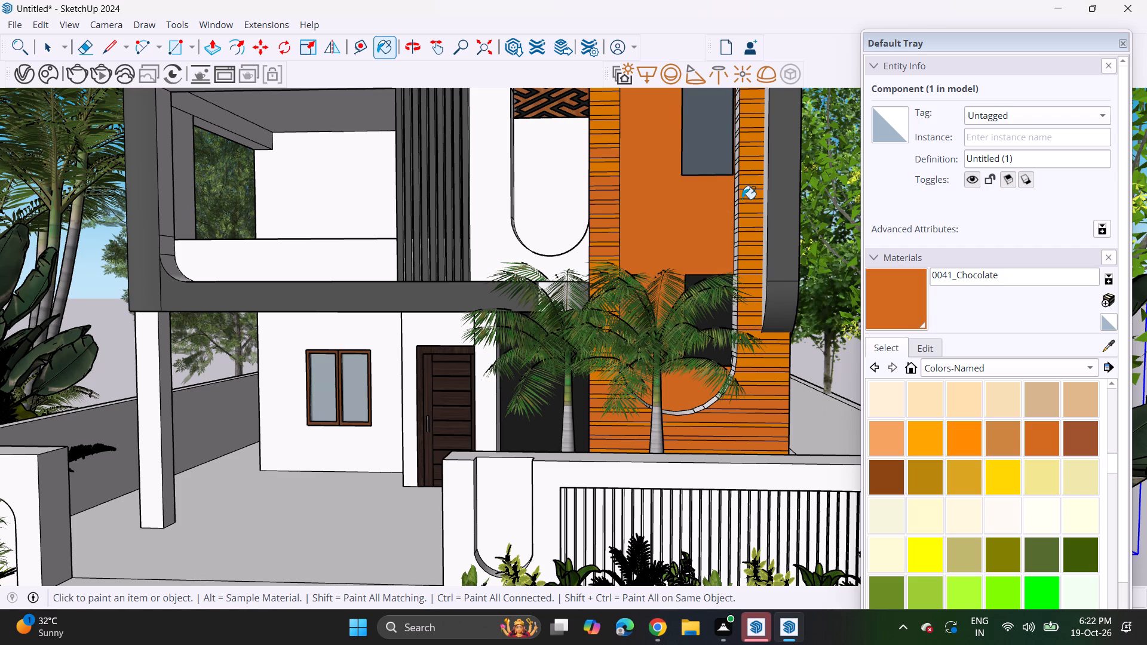
# Repaint strips in the narrow column right of the recess, down to its lower curve, with 0041_Chocolate.
pyautogui.moveTo(753, 225); pyautogui.dragTo(757, 234)
pyautogui.moveTo(757, 247); pyautogui.dragTo(757, 239)
pyautogui.moveTo(754, 216); pyautogui.dragTo(755, 238)
pyautogui.moveTo(754, 232); pyautogui.dragTo(754, 254)
pyautogui.moveTo(752, 247); pyautogui.dragTo(753, 256)
pyautogui.moveTo(753, 257); pyautogui.dragTo(752, 271)
pyautogui.click(752, 273)
pyautogui.click(750, 277)
pyautogui.click(750, 281)
pyautogui.moveTo(751, 293); pyautogui.dragTo(752, 300)
pyautogui.moveTo(757, 311); pyautogui.dragTo(759, 320)
pyautogui.moveTo(757, 327); pyautogui.dragTo(757, 336)
pyautogui.click(755, 348)
pyautogui.click(750, 366)
pyautogui.moveTo(743, 387); pyautogui.dragTo(745, 401)
pyautogui.moveTo(745, 402); pyautogui.dragTo(740, 424)
pyautogui.click(740, 413)
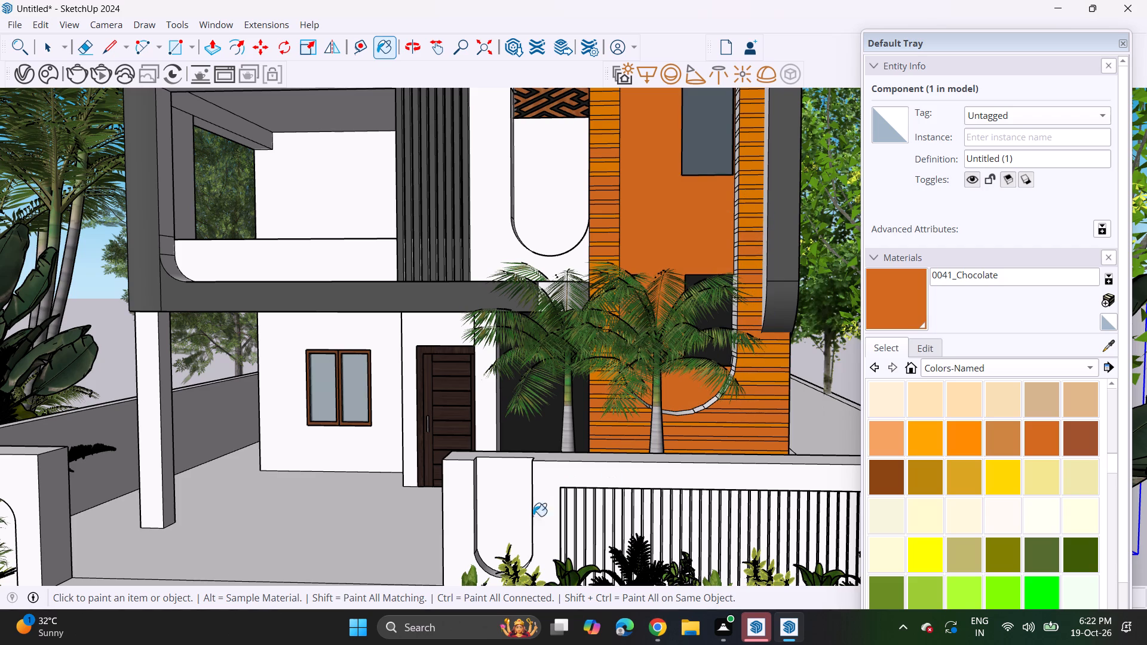
# Paint the rounded panel on the front boundary wall with 0041_Chocolate.
pyautogui.click(511, 522)
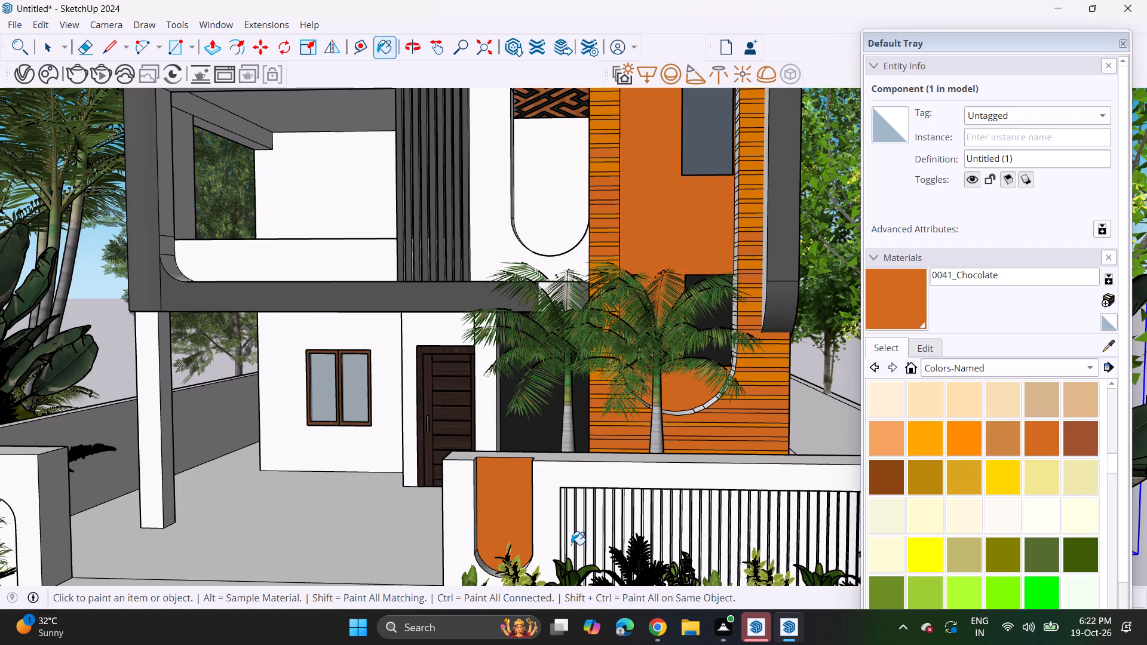
# Paint the white gaps between the first slats at the left end of the boundary wall screen with 0041_Chocolate.
pyautogui.click(564, 525)
pyautogui.click(567, 532)
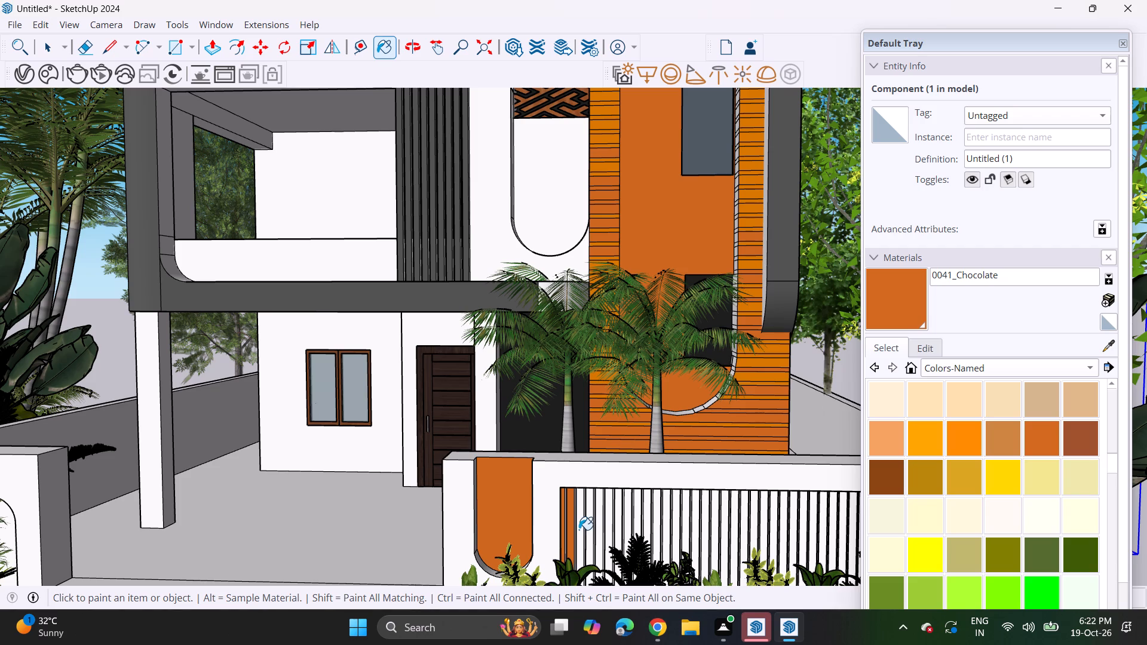
pyautogui.click(579, 530)
pyautogui.click(589, 527)
pyautogui.click(595, 528)
pyautogui.click(600, 529)
pyautogui.click(605, 527)
pyautogui.click(609, 526)
pyautogui.click(617, 521)
pyautogui.click(622, 520)
pyautogui.moveTo(628, 523); pyautogui.dragTo(636, 525)
pyautogui.click(637, 524)
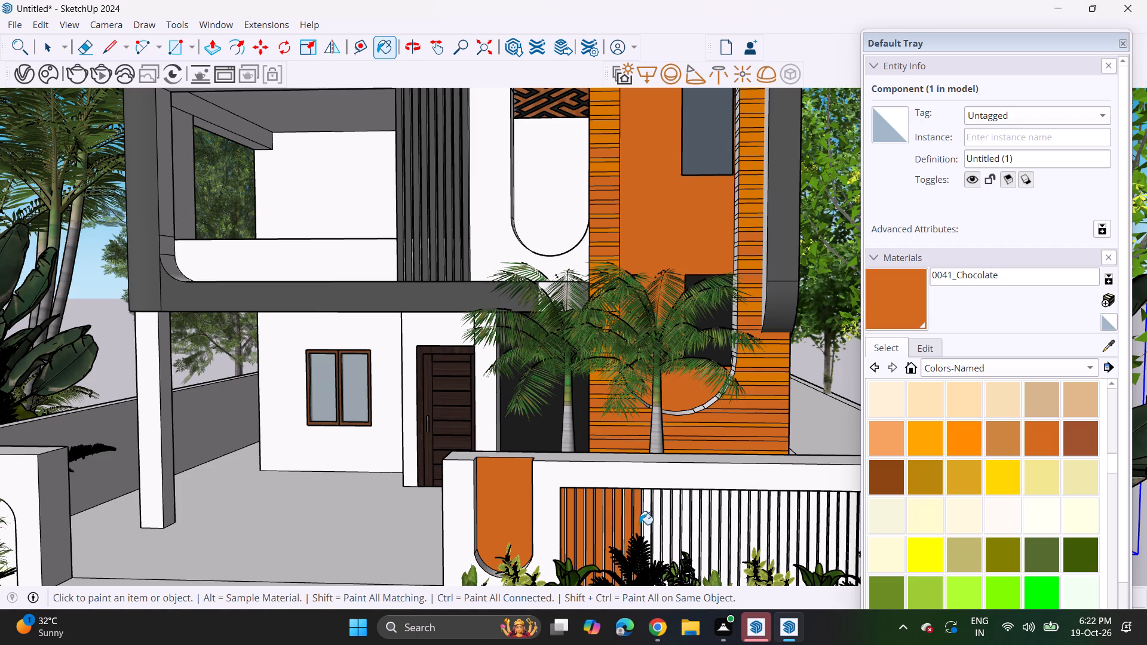
# Continue painting the white gaps toward the middle of the slatted boundary screen with 0041_Chocolate, filling the skipped ones.
pyautogui.moveTo(644, 522); pyautogui.dragTo(652, 521)
pyautogui.click(653, 520)
pyautogui.click(658, 519)
pyautogui.moveTo(665, 520); pyautogui.dragTo(679, 517)
pyautogui.click(682, 517)
pyautogui.moveTo(689, 520); pyautogui.dragTo(721, 520)
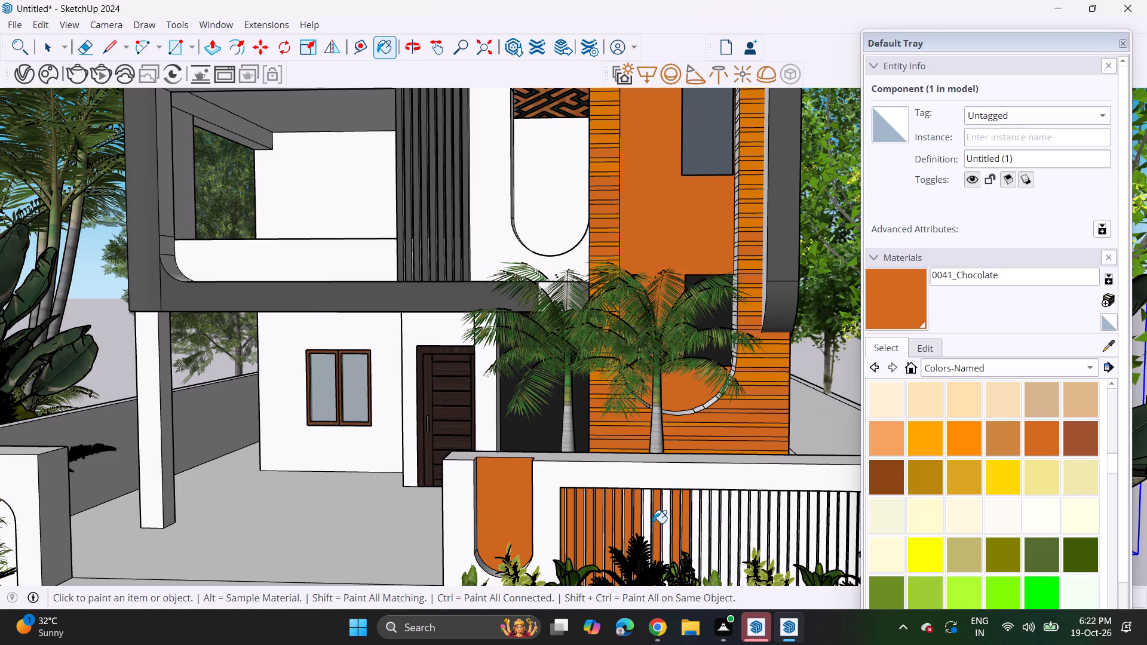
pyautogui.click(648, 522)
pyautogui.click(657, 525)
pyautogui.moveTo(667, 530); pyautogui.dragTo(672, 534)
pyautogui.click(670, 530)
pyautogui.click(668, 526)
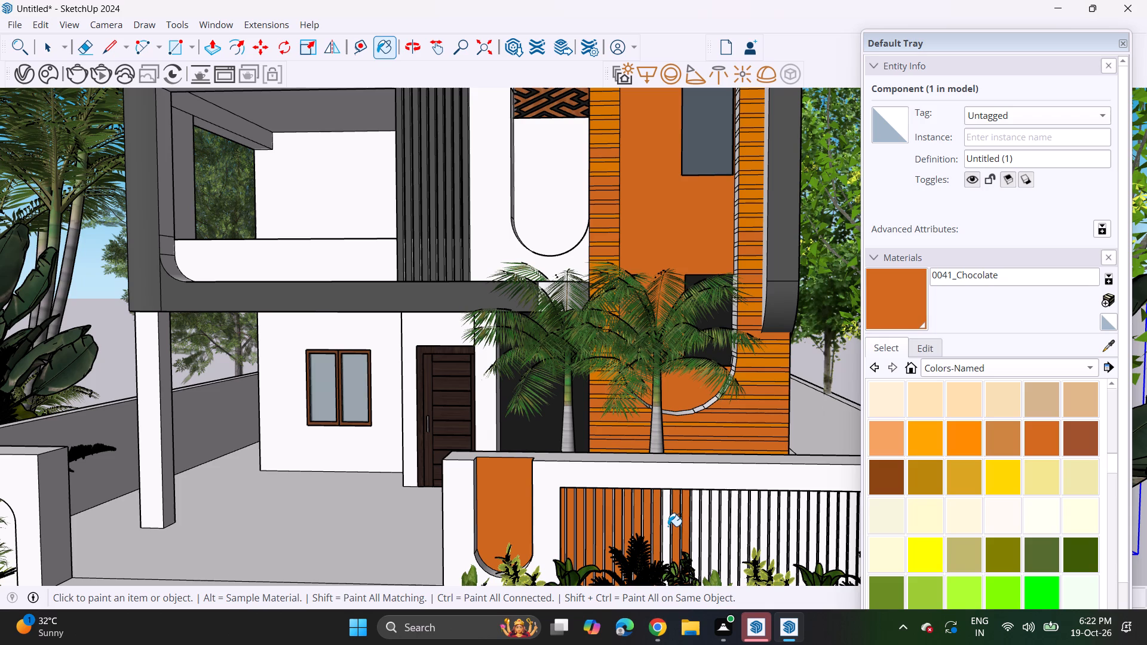
pyautogui.moveTo(674, 535); pyautogui.dragTo(682, 536)
pyautogui.click(697, 528)
pyautogui.doubleClick(704, 527)
pyautogui.moveTo(703, 529); pyautogui.dragTo(699, 535)
pyautogui.click(691, 533)
pyautogui.click(698, 530)
pyautogui.click(700, 535)
pyautogui.click(693, 528)
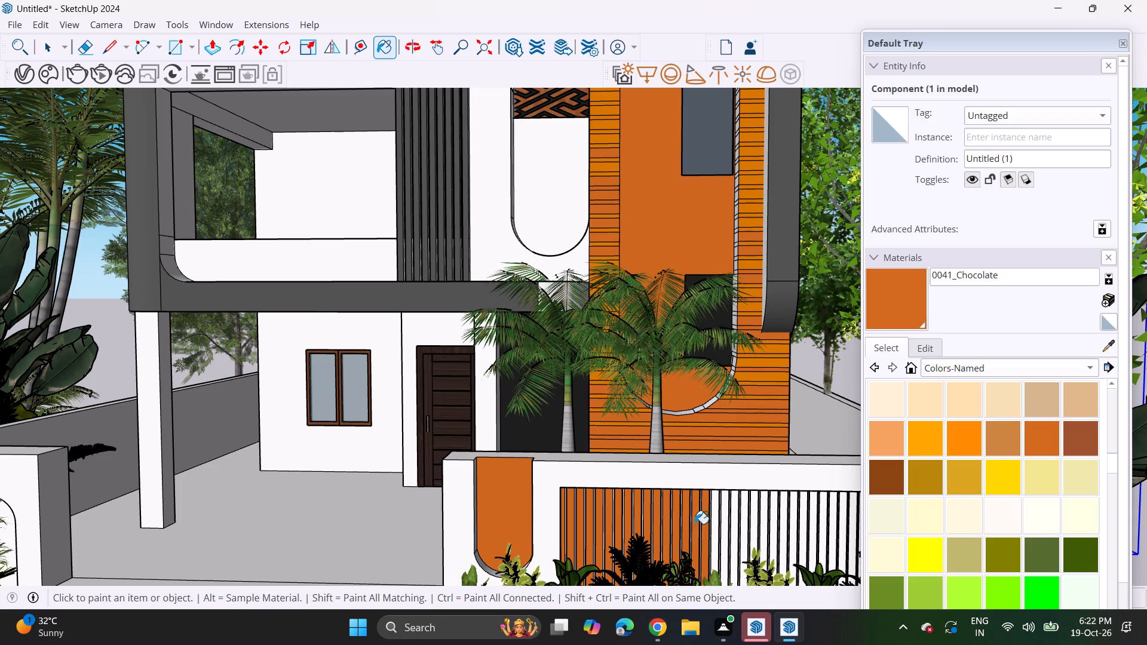
# Paint the next white gaps right of the middle of the slatted boundary screen with 0041_Chocolate.
pyautogui.moveTo(702, 525); pyautogui.dragTo(713, 524)
pyautogui.click(713, 523)
pyautogui.moveTo(719, 519); pyautogui.dragTo(725, 517)
pyautogui.moveTo(728, 515); pyautogui.dragTo(733, 521)
pyautogui.moveTo(737, 521); pyautogui.dragTo(743, 521)
pyautogui.moveTo(749, 518); pyautogui.dragTo(755, 527)
pyautogui.click(759, 526)
pyautogui.click(761, 530)
pyautogui.doubleClick(767, 529)
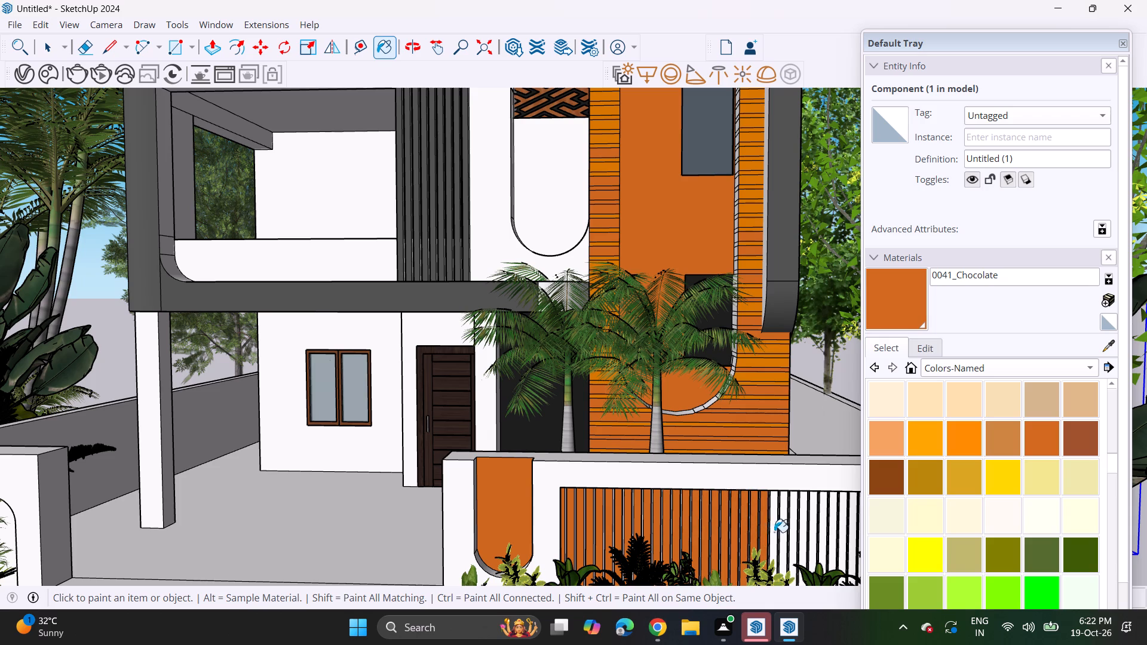
pyautogui.doubleClick(777, 529)
pyautogui.click(784, 533)
pyautogui.click(789, 533)
pyautogui.click(799, 537)
pyautogui.moveTo(802, 538); pyautogui.dragTo(809, 540)
pyautogui.click(814, 539)
pyautogui.click(821, 539)
pyautogui.click(825, 540)
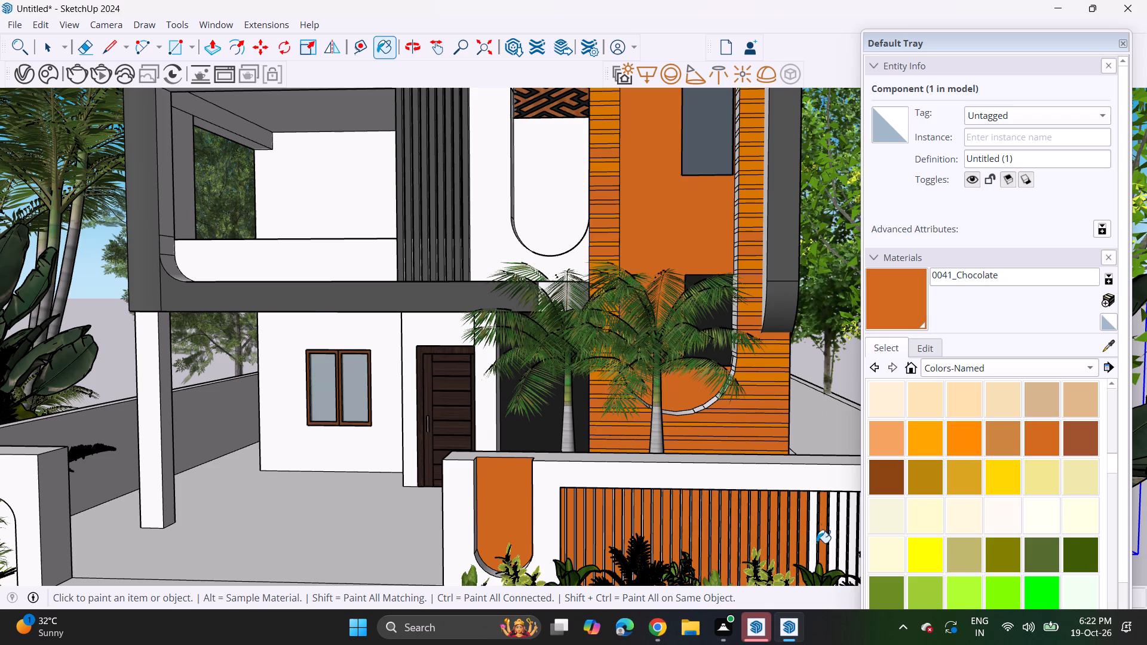
pyautogui.moveTo(815, 545); pyautogui.dragTo(810, 542)
pyautogui.click(810, 542)
# Paint the white gaps in the right part of the slatted boundary screen, above the dark planter shrubs, with 0041_Chocolate.
pyautogui.scroll(-3, 753, 509)
pyautogui.keyDown('shift'); pyautogui.moveTo(737, 512); pyautogui.dragTo(456, 444, button='middle'); pyautogui.keyUp('shift')
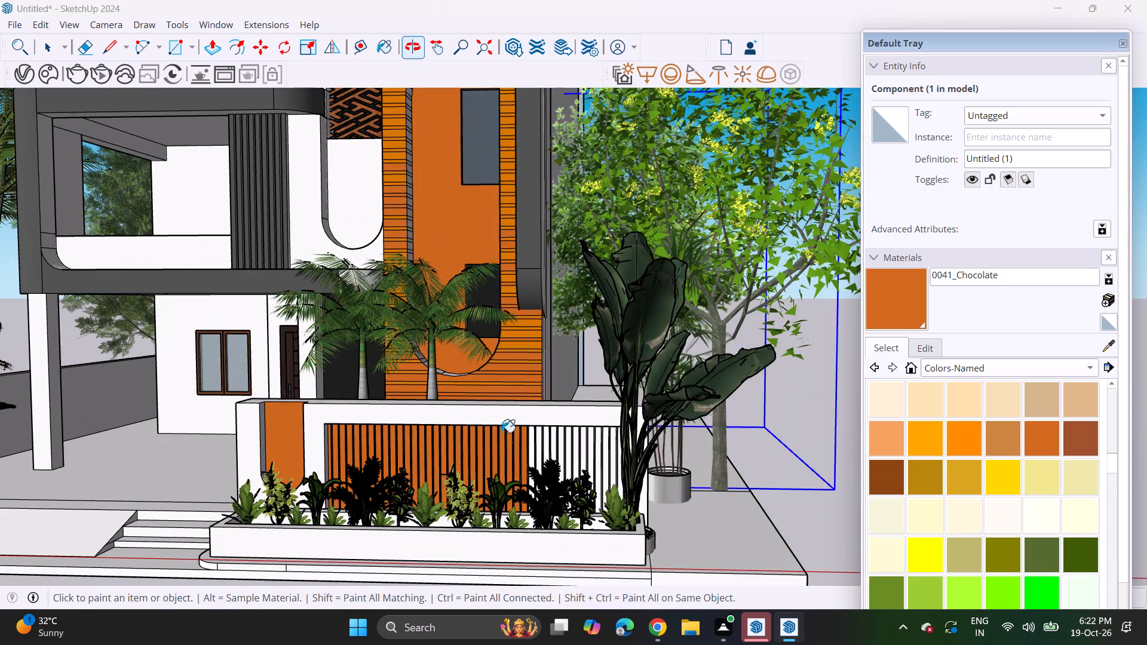
pyautogui.scroll(5, 539, 423)
pyautogui.click(530, 460)
pyautogui.moveTo(532, 465); pyautogui.dragTo(535, 471)
pyautogui.click(535, 471)
pyautogui.moveTo(536, 472); pyautogui.dragTo(546, 478)
pyautogui.click(550, 477)
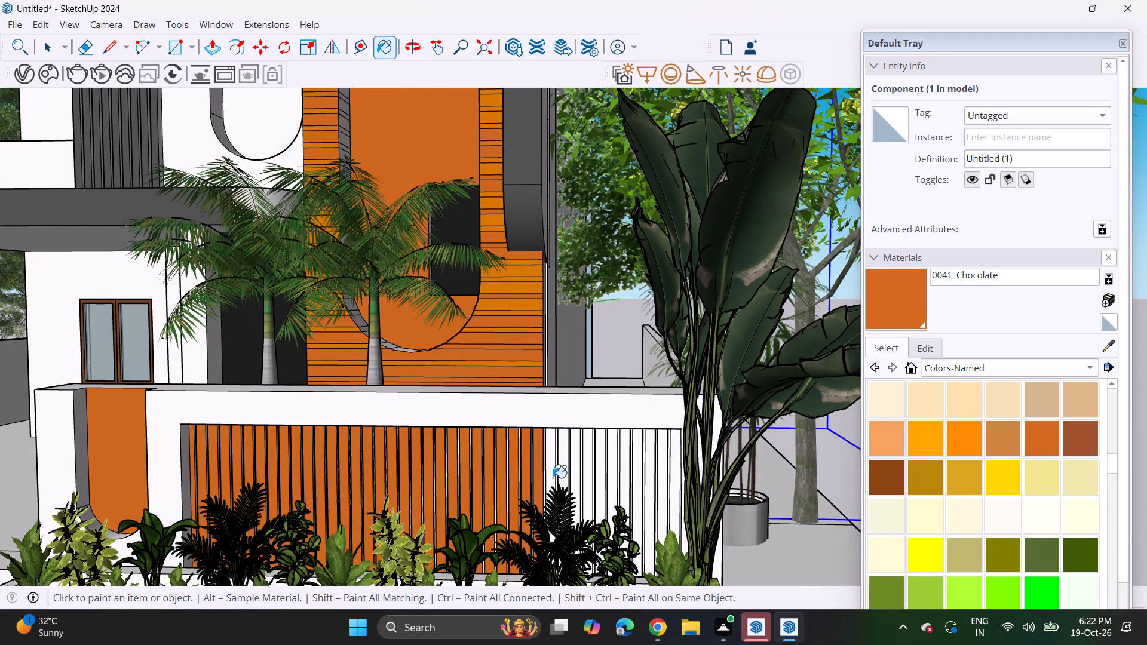
pyautogui.moveTo(557, 478); pyautogui.dragTo(565, 479)
pyautogui.click(570, 472)
pyautogui.moveTo(572, 474); pyautogui.dragTo(577, 471)
pyautogui.click(580, 467)
pyautogui.click(585, 468)
pyautogui.moveTo(587, 468); pyautogui.dragTo(593, 469)
pyautogui.moveTo(595, 466); pyautogui.dragTo(600, 466)
pyautogui.click(600, 466)
pyautogui.moveTo(605, 467); pyautogui.dragTo(614, 469)
pyautogui.click(617, 465)
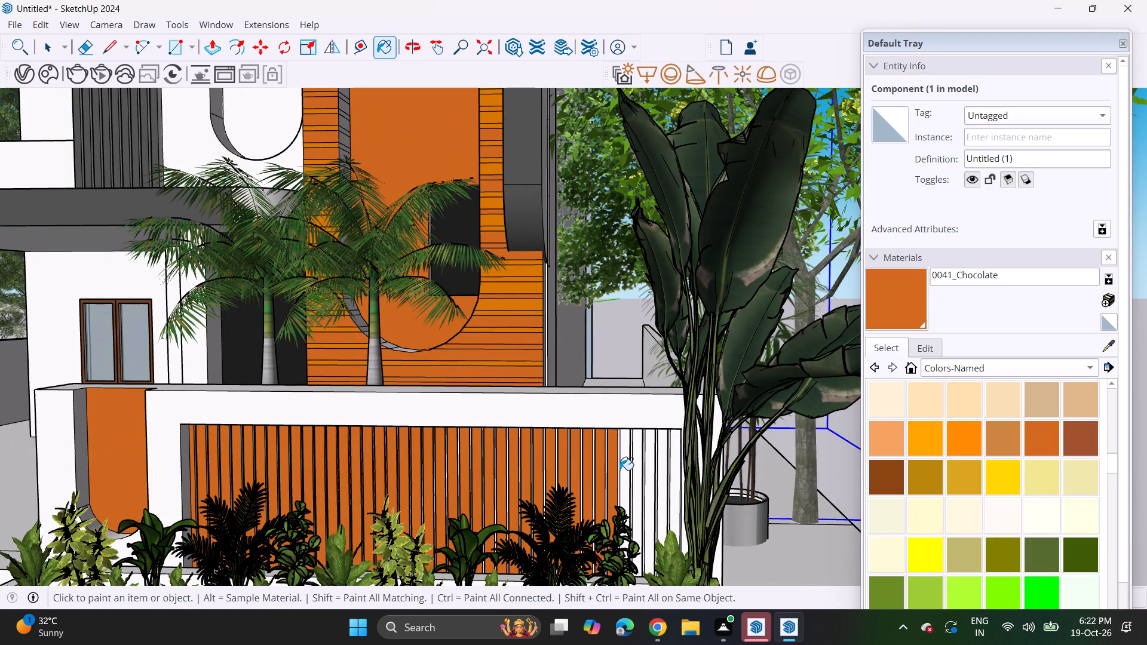
# Fill the last white gaps of the slatted boundary screen, beside the large banana plant, with 0041_Chocolate.
pyautogui.moveTo(619, 472); pyautogui.dragTo(630, 471)
pyautogui.click(634, 469)
pyautogui.moveTo(636, 472); pyautogui.dragTo(648, 472)
pyautogui.moveTo(653, 469); pyautogui.dragTo(659, 474)
pyautogui.click(660, 474)
pyautogui.click(668, 472)
pyautogui.doubleClick(671, 472)
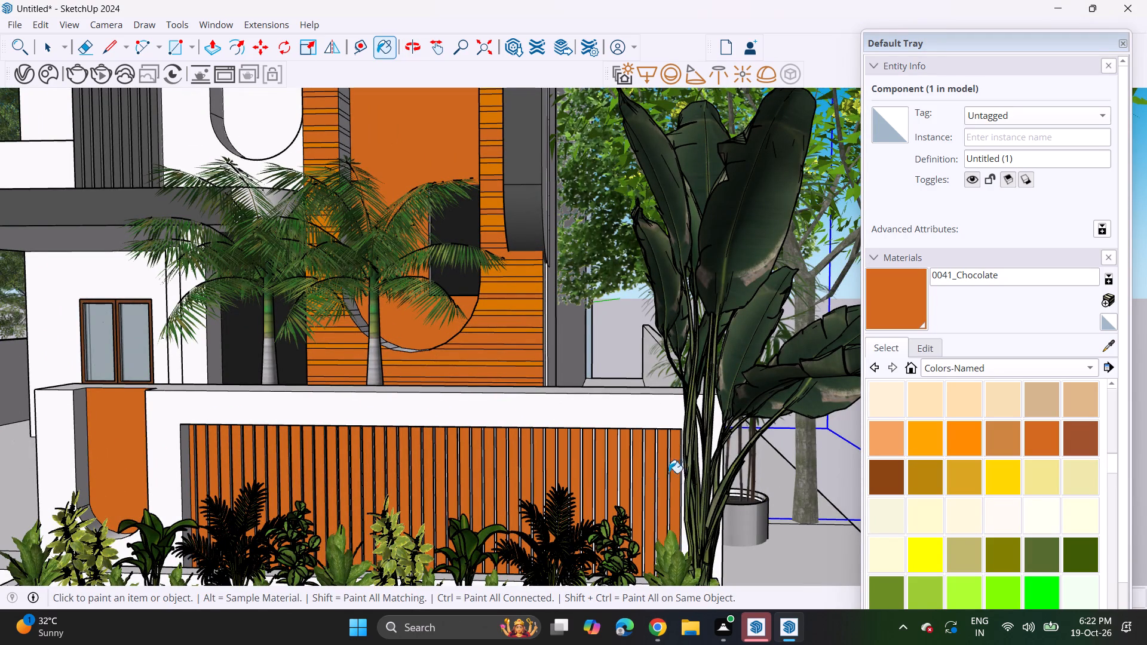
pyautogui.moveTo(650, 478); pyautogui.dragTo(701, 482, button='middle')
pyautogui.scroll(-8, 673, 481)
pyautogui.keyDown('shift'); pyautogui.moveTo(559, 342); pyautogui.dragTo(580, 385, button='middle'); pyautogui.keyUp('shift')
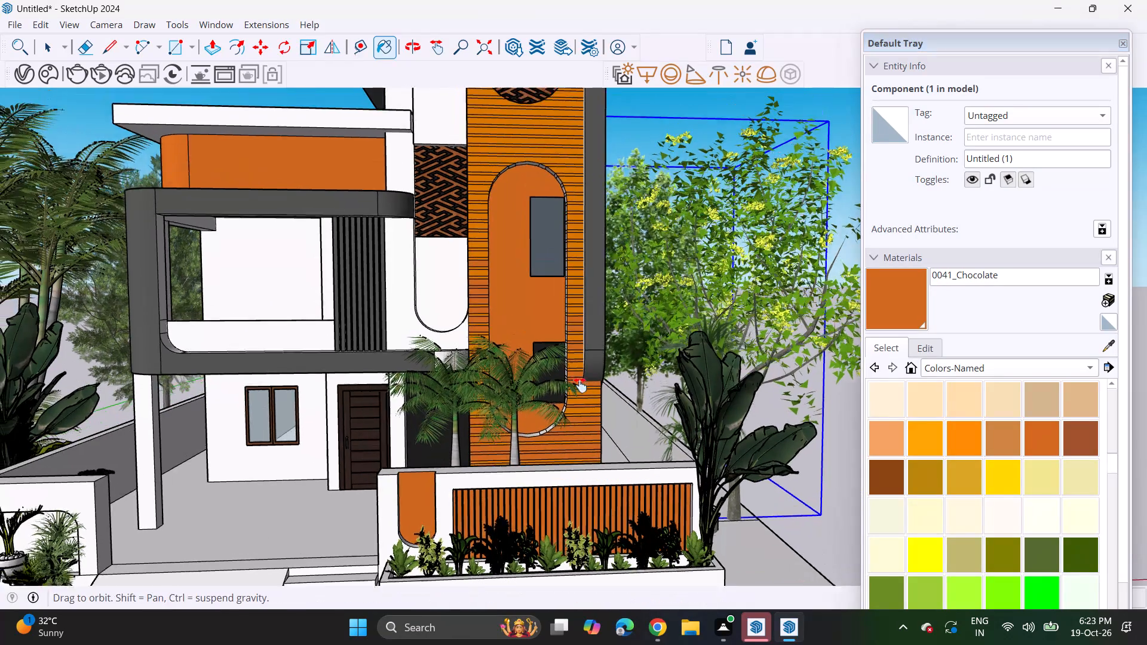
# Sample the dark grey Color M06 from the tower's side frame and paint the tall rounded recess with it.
pyautogui.keyDown('shift'); pyautogui.moveTo(580, 385); pyautogui.dragTo(605, 409, button='middle'); pyautogui.keyUp('shift')
pyautogui.moveTo(590, 339); pyautogui.dragTo(582, 317, button='middle')
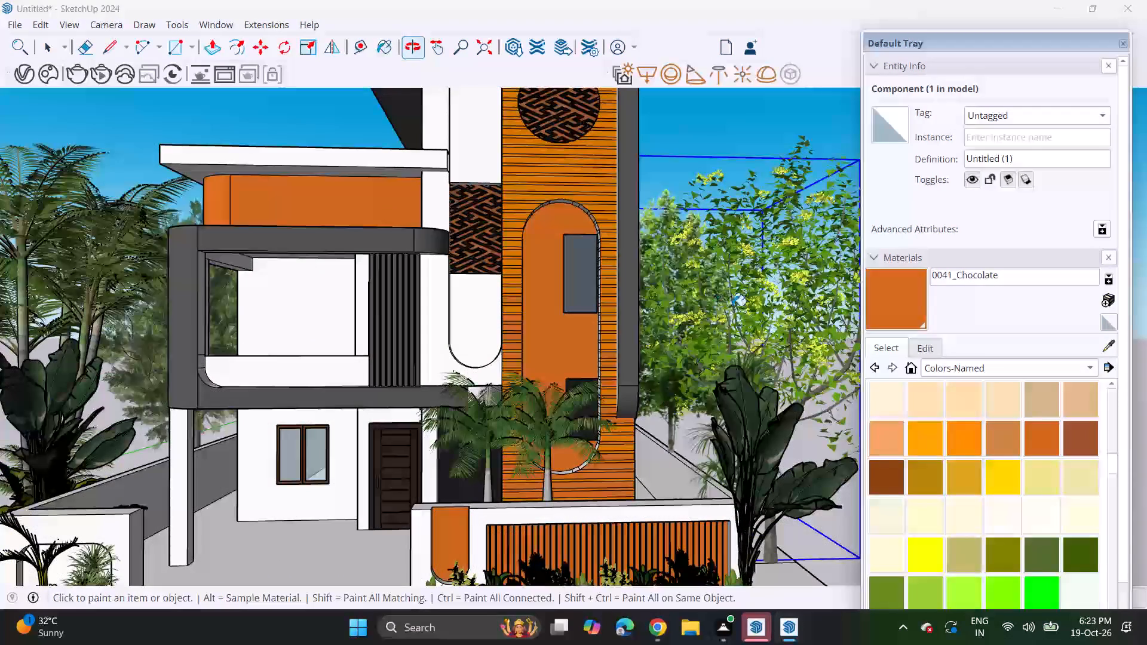
pyautogui.click(893, 406)
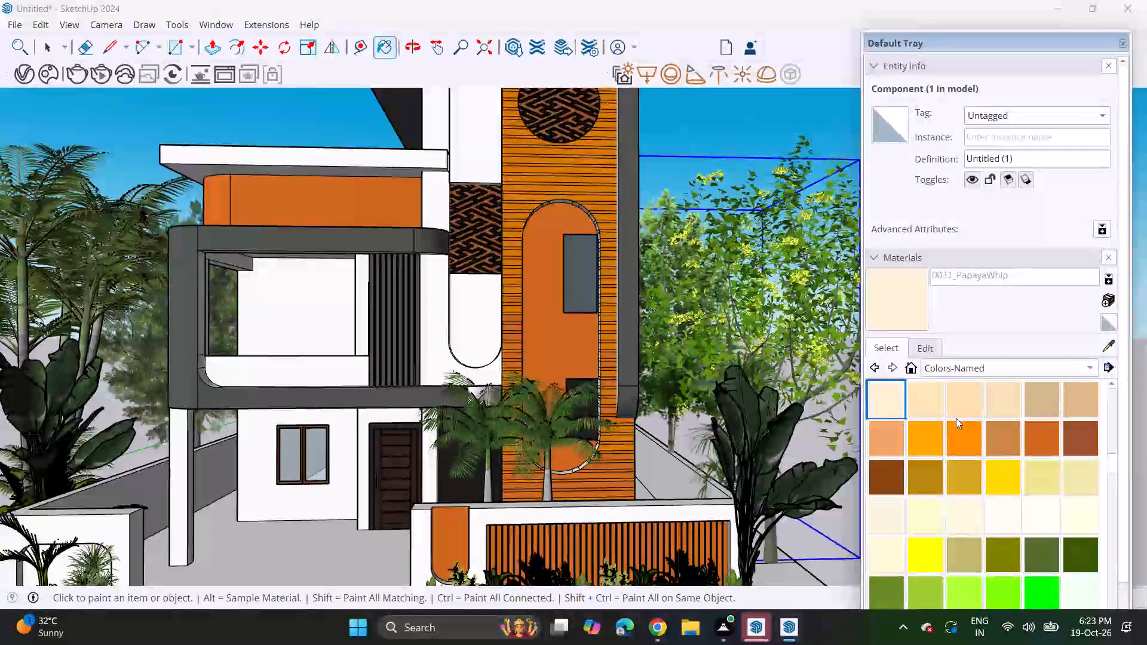
pyautogui.click(1108, 351)
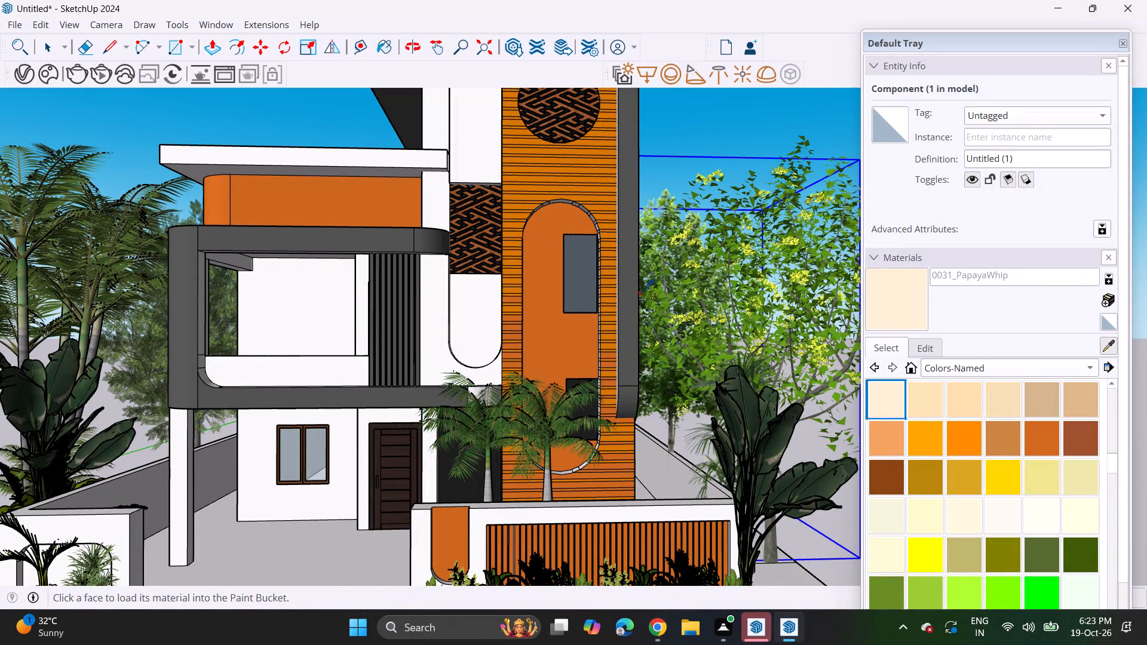
pyautogui.click(627, 282)
pyautogui.click(568, 320)
# Sample 0041_Chocolate from the upper-floor wall and paint the topmost tower cladding strips, above the circular lattice.
pyautogui.scroll(-3, 575, 339)
pyautogui.keyDown('shift'); pyautogui.moveTo(584, 277); pyautogui.dragTo(614, 318, button='middle'); pyautogui.keyUp('shift')
pyautogui.moveTo(591, 291); pyautogui.dragTo(561, 284, button='middle')
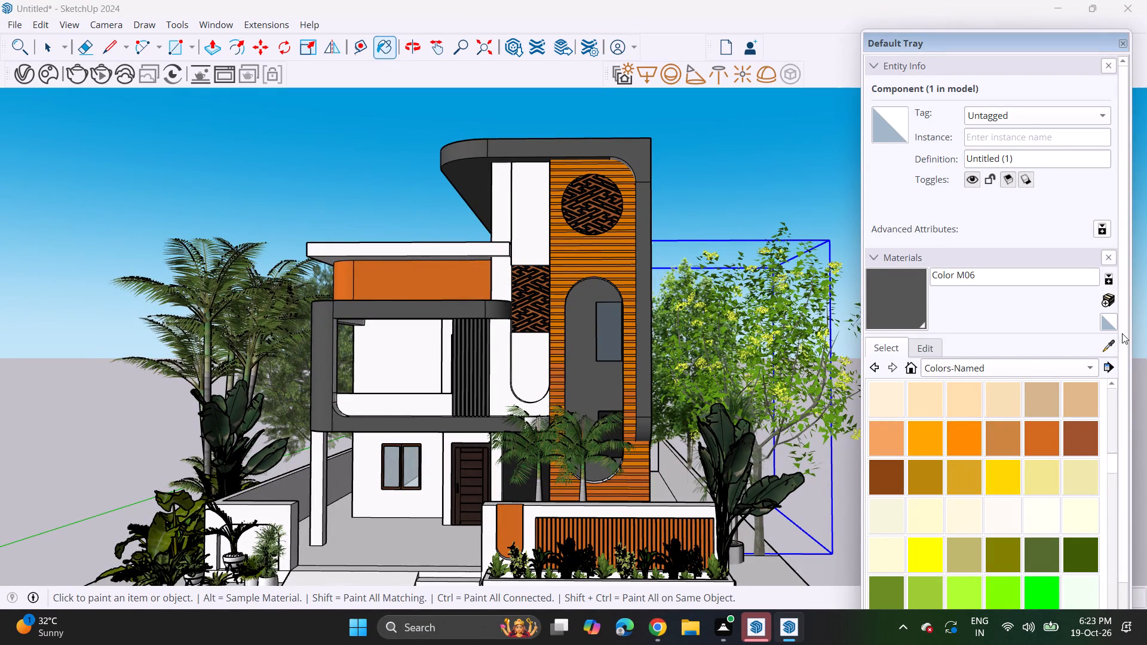
pyautogui.click(1110, 343)
pyautogui.click(441, 280)
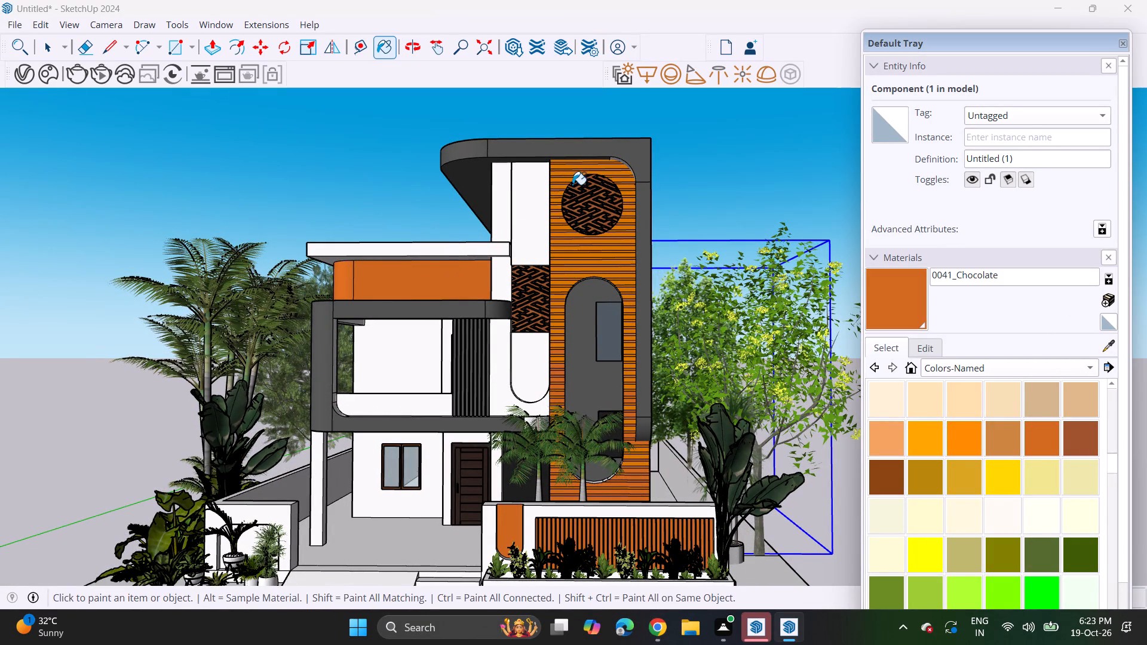
pyautogui.scroll(20, 572, 185)
pyautogui.scroll(3, 572, 185)
pyautogui.click(548, 143)
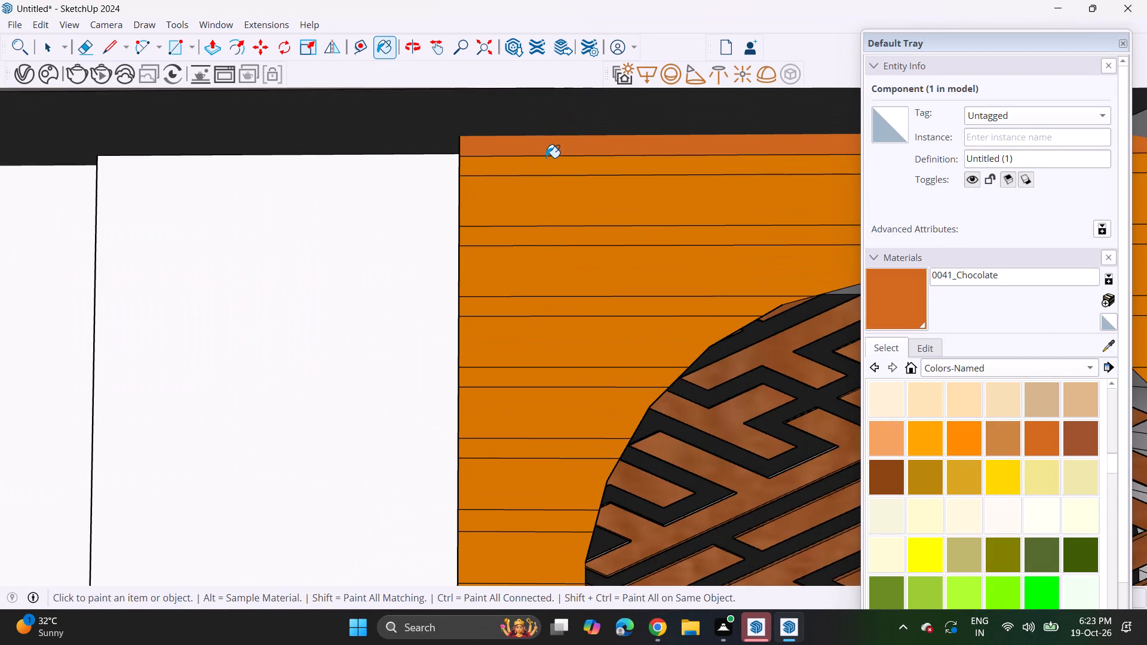
pyautogui.click(546, 158)
pyautogui.click(542, 185)
pyautogui.click(536, 234)
pyautogui.moveTo(529, 265); pyautogui.dragTo(528, 275)
pyautogui.moveTo(517, 300); pyautogui.dragTo(517, 306)
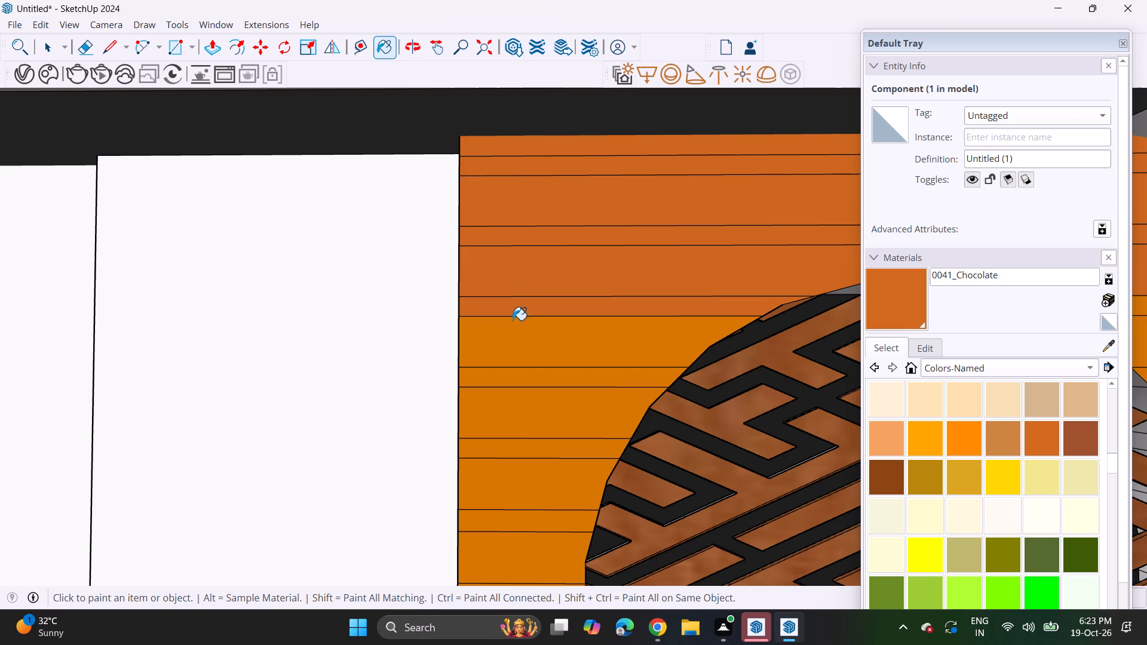
# Paint the tower cladding strips along the upper left side of the circular lattice with 0041_Chocolate.
pyautogui.moveTo(511, 331); pyautogui.dragTo(511, 340)
pyautogui.click(507, 373)
pyautogui.moveTo(501, 405); pyautogui.dragTo(502, 411)
pyautogui.moveTo(492, 447); pyautogui.dragTo(492, 452)
pyautogui.moveTo(493, 472); pyautogui.dragTo(494, 488)
pyautogui.scroll(-5, 495, 477)
pyautogui.keyDown('shift'); pyautogui.moveTo(499, 494); pyautogui.dragTo(547, 228, button='middle'); pyautogui.keyUp('shift')
pyautogui.click(557, 228)
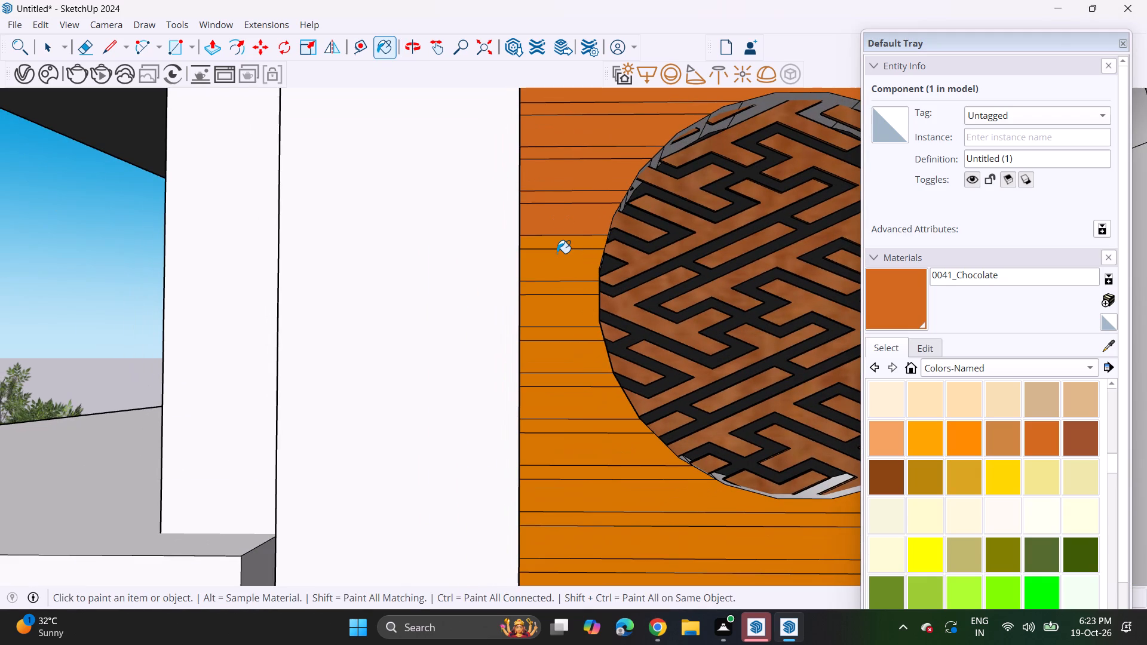
pyautogui.click(560, 237)
pyautogui.moveTo(562, 245); pyautogui.dragTo(565, 256)
pyautogui.click(565, 264)
pyautogui.click(559, 307)
pyautogui.click(566, 295)
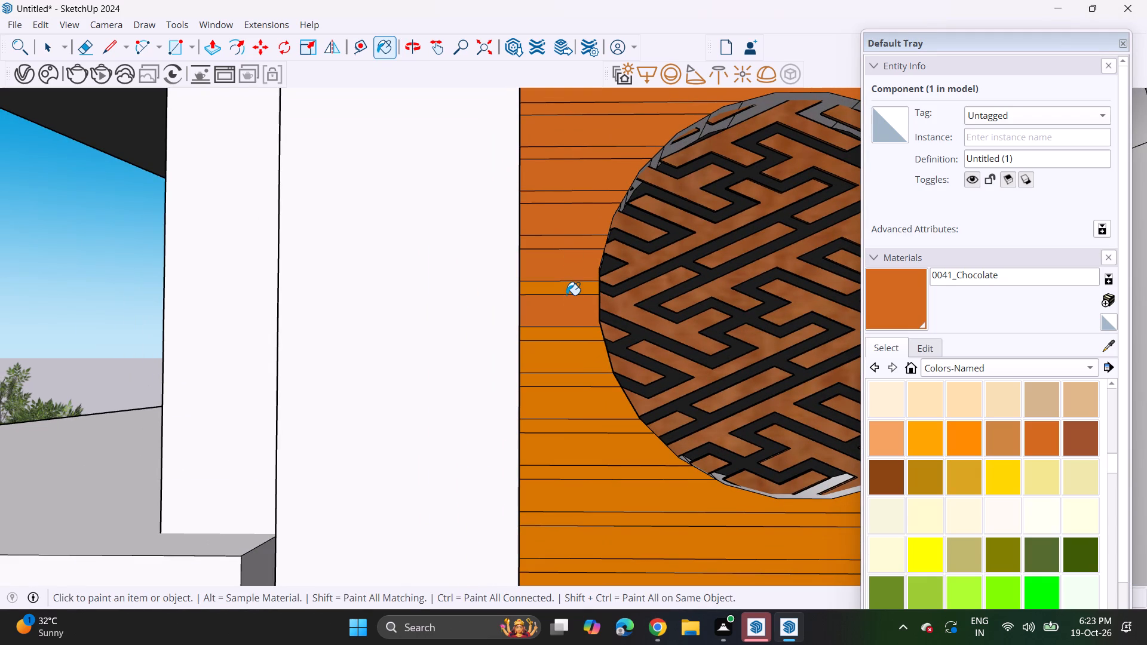
pyautogui.click(564, 333)
pyautogui.click(563, 293)
# Paint the cladding strips along the lower left side of the circular lattice and just below it with 0041_Chocolate.
pyautogui.click(554, 360)
pyautogui.click(548, 392)
pyautogui.click(548, 398)
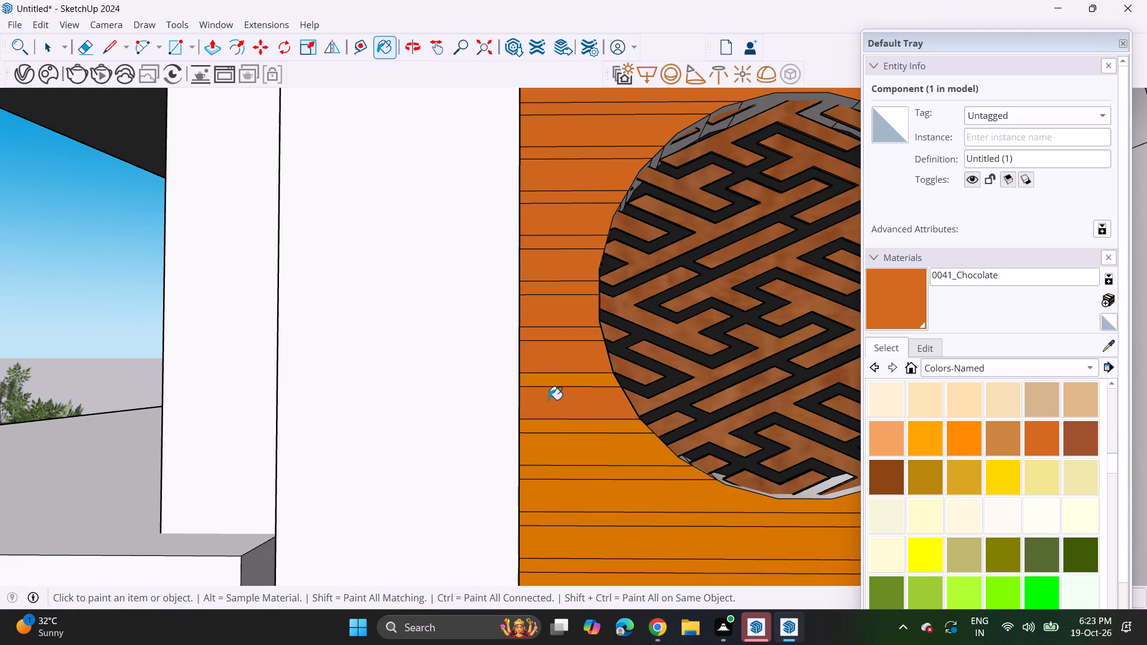
pyautogui.click(549, 386)
pyautogui.moveTo(565, 413); pyautogui.dragTo(567, 422)
pyautogui.click(566, 434)
pyautogui.moveTo(566, 444); pyautogui.dragTo(566, 458)
pyautogui.moveTo(566, 471); pyautogui.dragTo(566, 484)
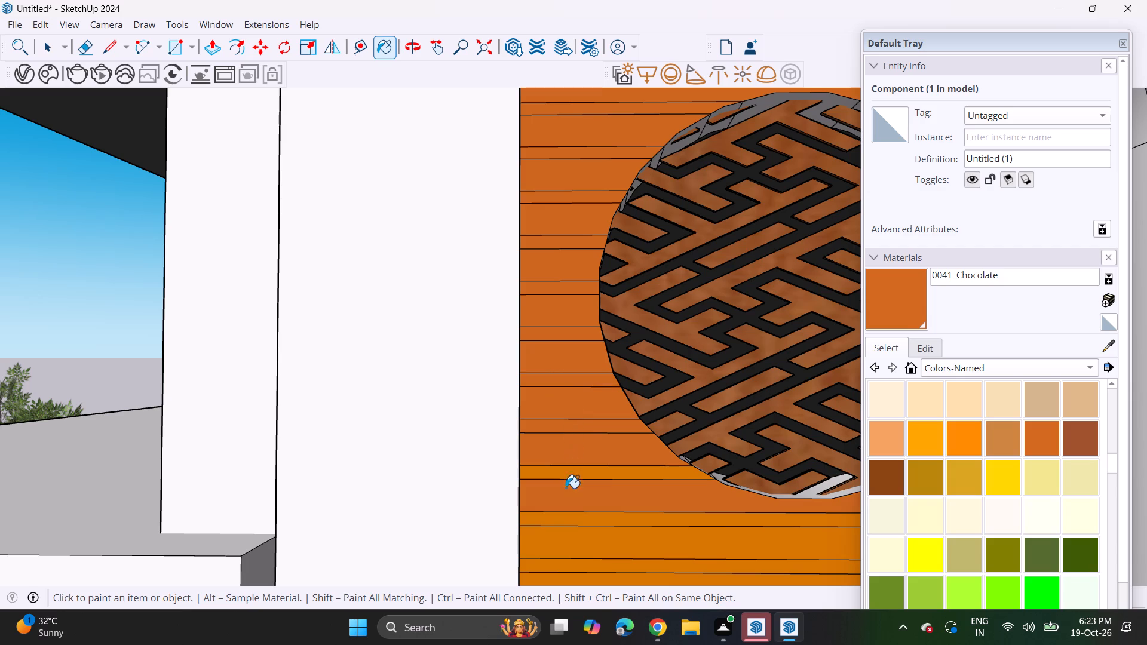
pyautogui.click(566, 506)
pyautogui.moveTo(566, 514); pyautogui.dragTo(568, 530)
pyautogui.click(569, 542)
pyautogui.click(570, 554)
pyautogui.click(581, 520)
pyautogui.moveTo(594, 470); pyautogui.dragTo(595, 476)
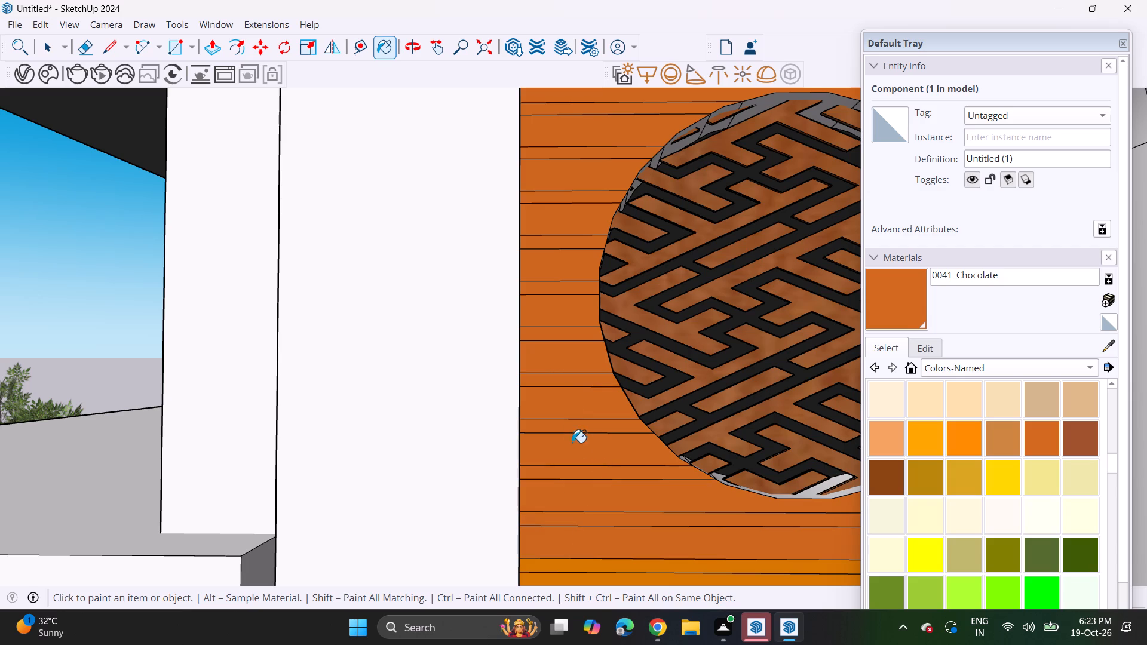
# Paint the full-width cladding strips below the circular lattice with 0041_Chocolate, filling the skipped narrow ones.
pyautogui.scroll(-5, 571, 454)
pyautogui.moveTo(571, 450); pyautogui.dragTo(501, 259, button='middle')
pyautogui.click(547, 336)
pyautogui.click(546, 342)
pyautogui.click(546, 348)
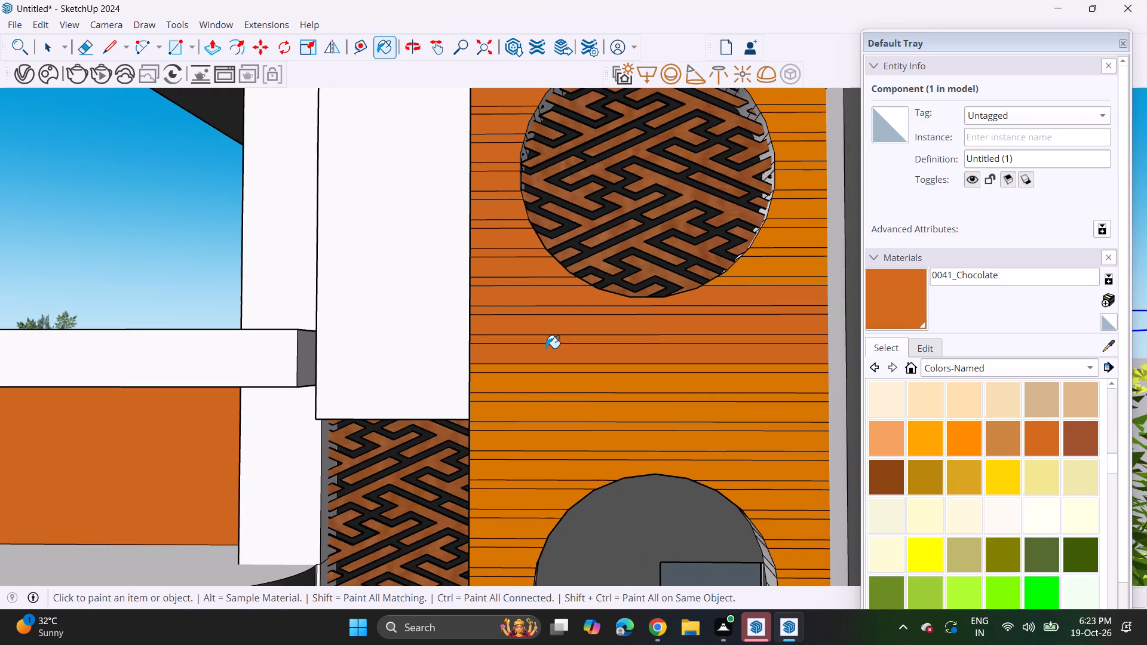
pyautogui.moveTo(544, 355); pyautogui.dragTo(543, 360)
pyautogui.click(541, 362)
pyautogui.doubleClick(536, 372)
pyautogui.click(534, 382)
pyautogui.moveTo(530, 399); pyautogui.dragTo(530, 426)
pyautogui.doubleClick(533, 406)
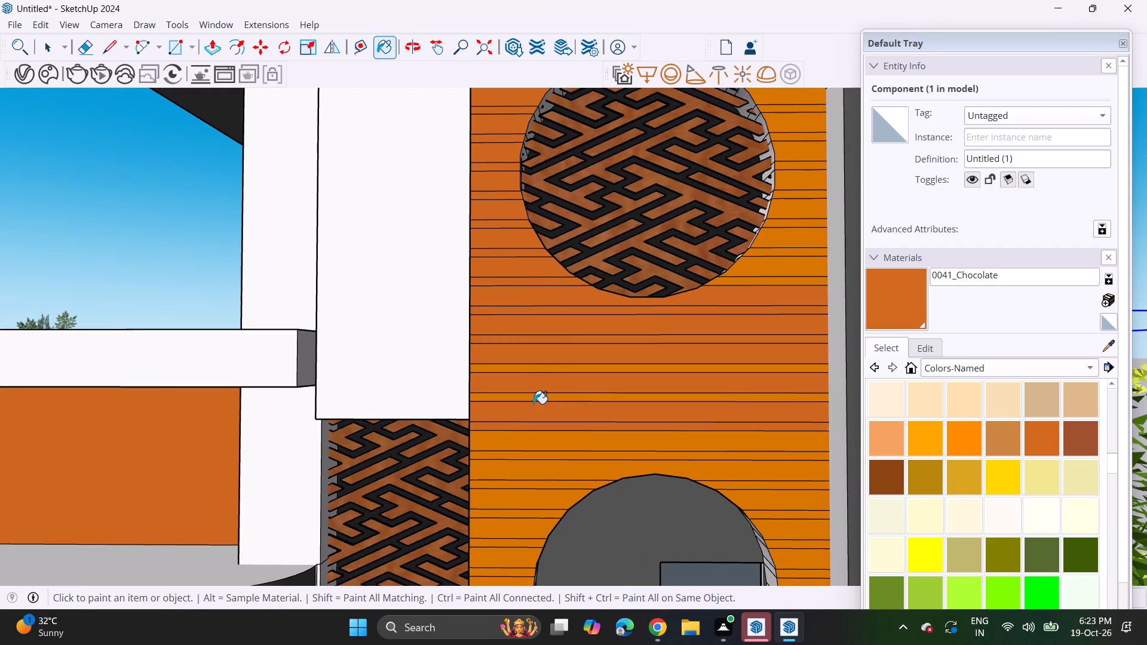
pyautogui.click(538, 391)
pyautogui.click(538, 396)
pyautogui.click(545, 368)
pyautogui.moveTo(547, 367); pyautogui.dragTo(543, 382)
# Paint the remaining cladding strips down to the top of the arched recess with 0041_Chocolate.
pyautogui.click(529, 408)
pyautogui.moveTo(530, 416); pyautogui.dragTo(532, 431)
pyautogui.click(531, 437)
pyautogui.click(529, 446)
pyautogui.click(526, 451)
pyautogui.click(527, 460)
pyautogui.click(526, 475)
pyautogui.moveTo(523, 485); pyautogui.dragTo(520, 491)
pyautogui.click(516, 501)
pyautogui.moveTo(516, 507); pyautogui.dragTo(516, 517)
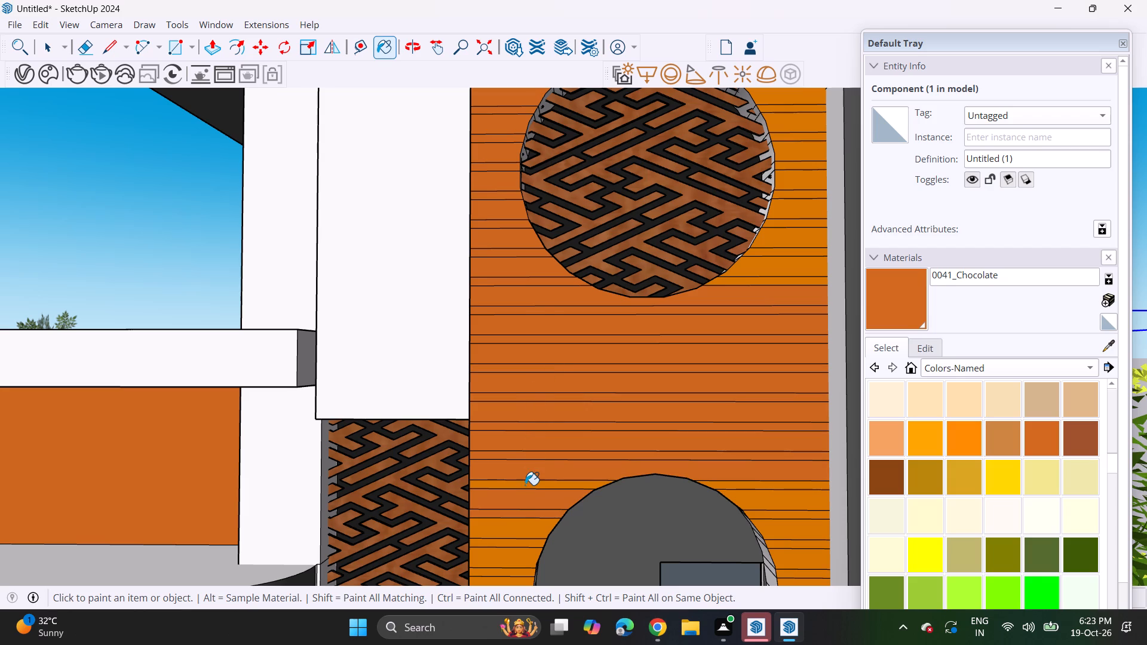
# Paint the cladding strips left of the arched recess's curved top with 0041_Chocolate.
pyautogui.click(525, 485)
pyautogui.moveTo(515, 516); pyautogui.dragTo(513, 526)
pyautogui.moveTo(513, 529); pyautogui.dragTo(508, 537)
pyautogui.click(502, 545)
pyautogui.click(502, 550)
pyautogui.moveTo(500, 557); pyautogui.dragTo(500, 566)
pyautogui.moveTo(508, 539); pyautogui.dragTo(511, 547)
pyautogui.moveTo(504, 563); pyautogui.dragTo(503, 569)
pyautogui.click(528, 539)
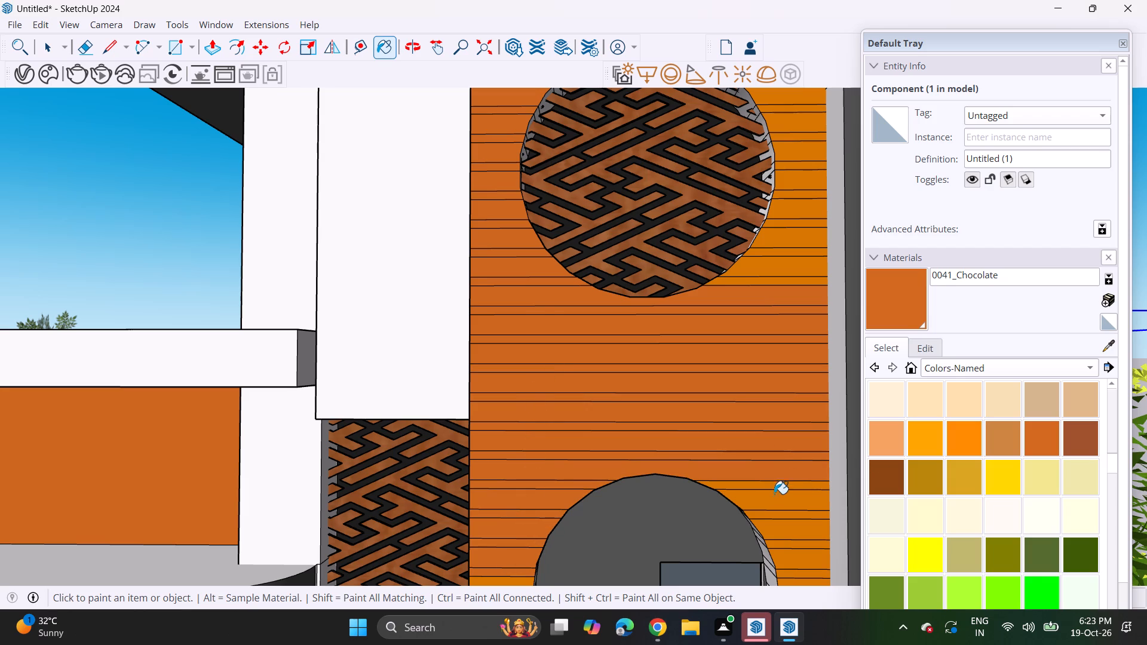
# Paint the cladding strips right of the arched recess's curved top with 0041_Chocolate.
pyautogui.click(774, 496)
pyautogui.moveTo(780, 484); pyautogui.dragTo(785, 490)
pyautogui.click(797, 509)
pyautogui.click(797, 520)
pyautogui.moveTo(797, 526); pyautogui.dragTo(799, 533)
pyautogui.moveTo(801, 535); pyautogui.dragTo(801, 540)
pyautogui.click(801, 550)
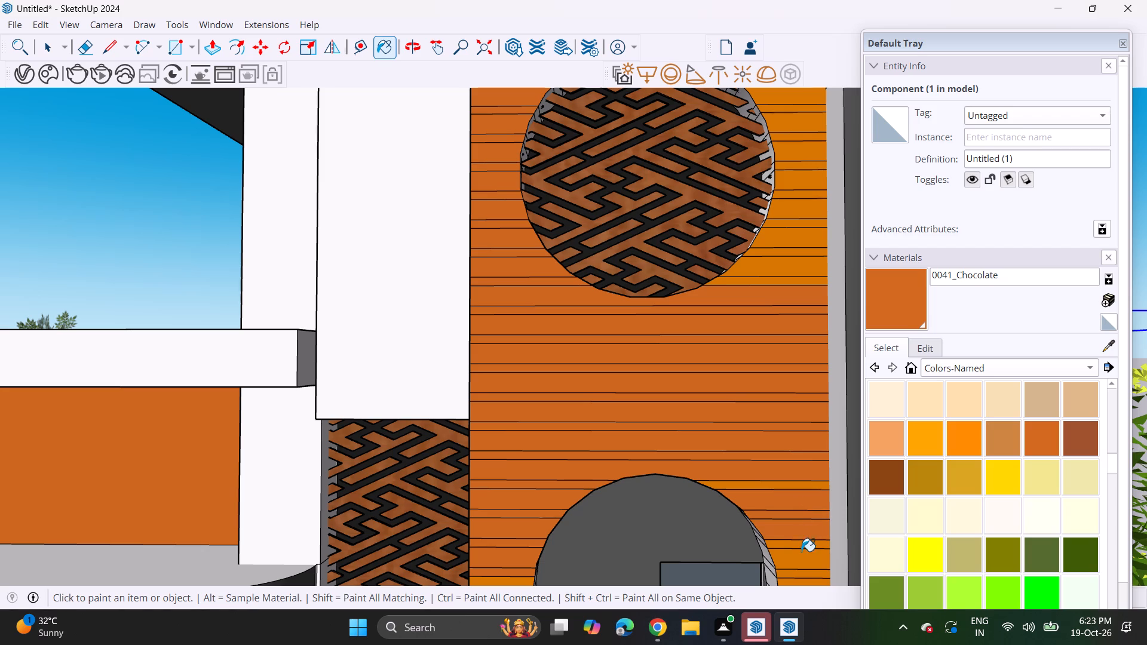
pyautogui.moveTo(802, 559); pyautogui.dragTo(805, 569)
pyautogui.click(805, 571)
pyautogui.click(810, 549)
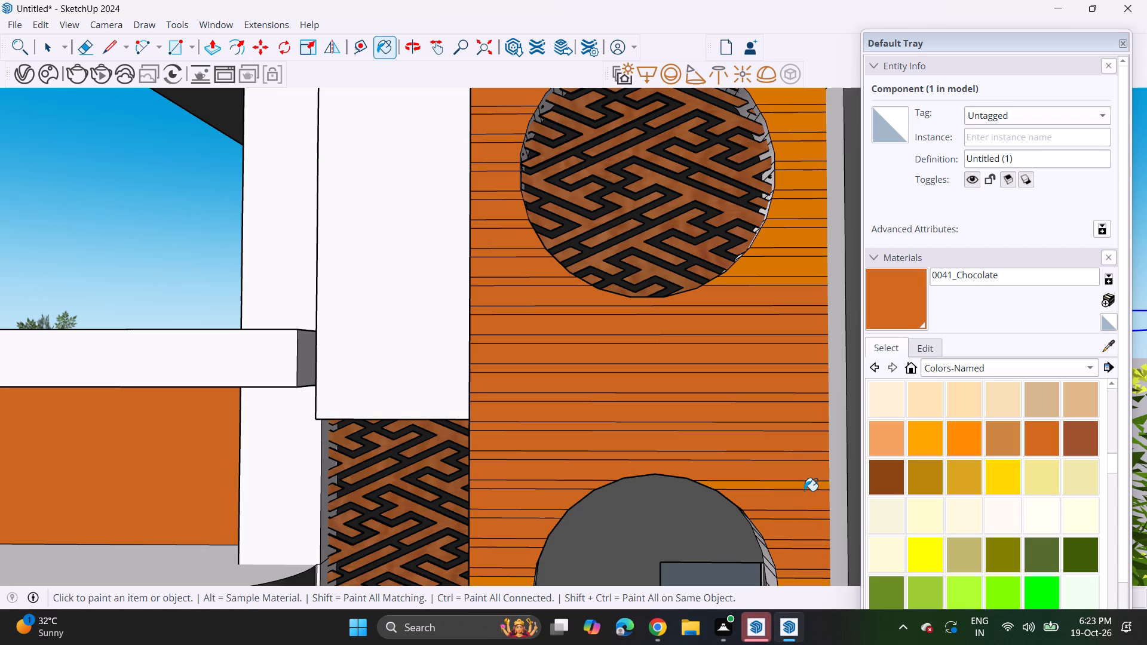
pyautogui.click(804, 491)
pyautogui.click(810, 483)
# Paint the cladding strips along the lower right side of the circular lattice with 0041_Chocolate.
pyautogui.scroll(2, 792, 288)
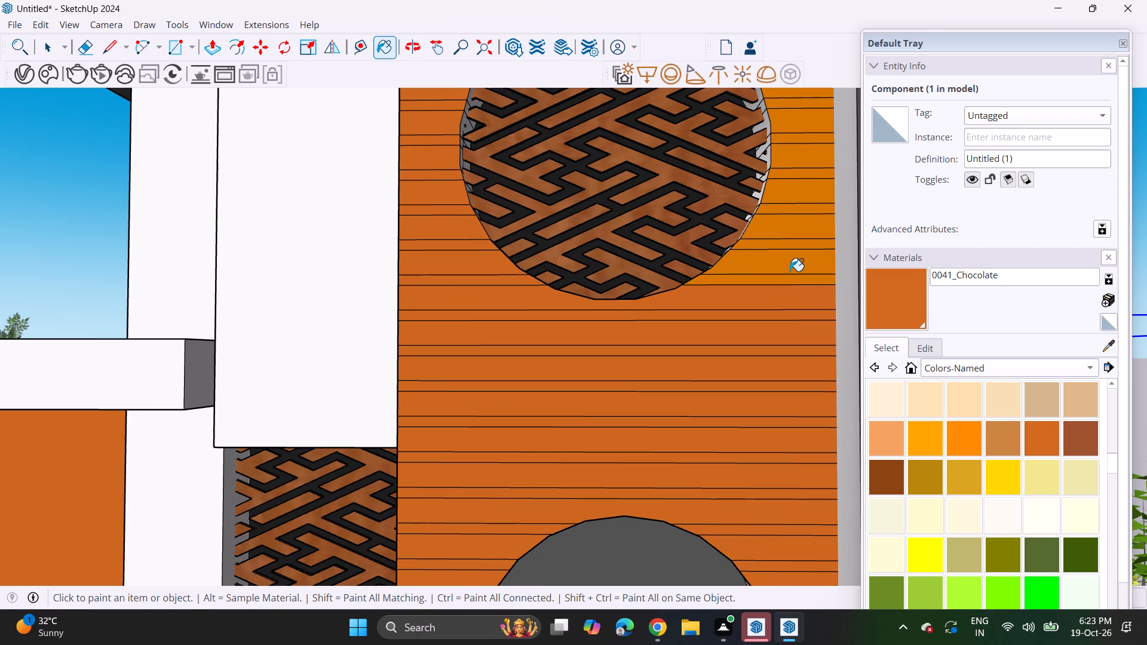
pyautogui.click(790, 271)
pyautogui.click(790, 294)
pyautogui.click(796, 284)
pyautogui.click(797, 228)
pyautogui.click(795, 248)
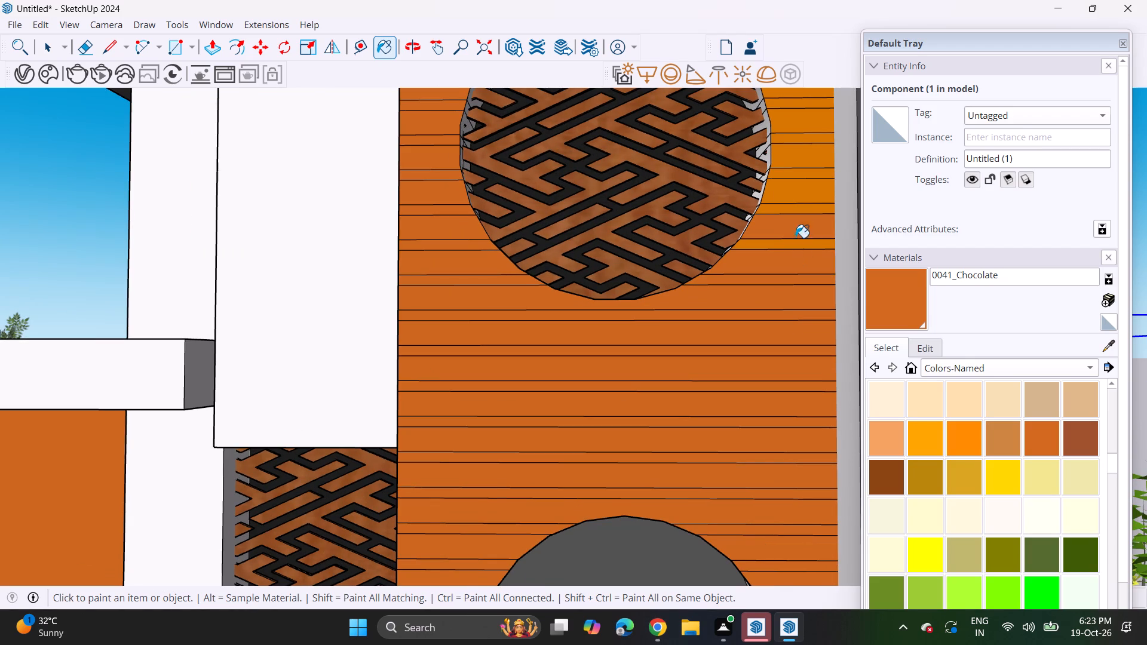
pyautogui.click(797, 199)
pyautogui.click(797, 196)
pyautogui.moveTo(798, 197); pyautogui.dragTo(798, 211)
pyautogui.click(798, 211)
# Continue painting the cladding strips up the right side of the circular lattice to its mid-height with 0041_Chocolate.
pyautogui.scroll(-1, 794, 203)
pyautogui.moveTo(794, 203); pyautogui.dragTo(772, 293, button='middle')
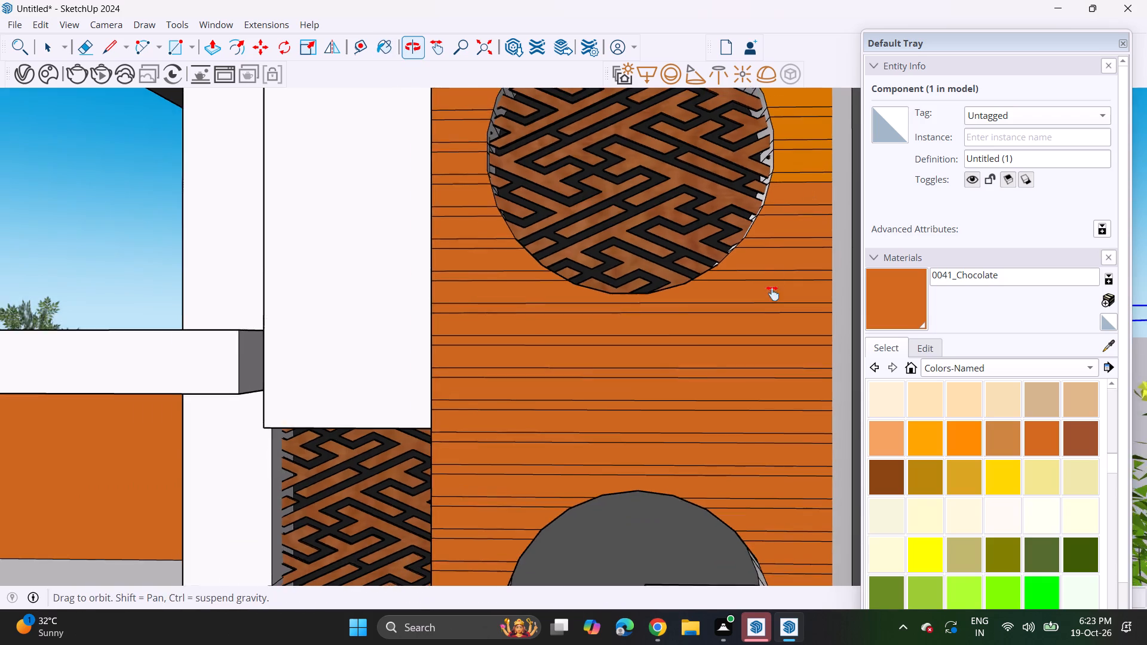
pyautogui.moveTo(772, 293); pyautogui.dragTo(750, 400, button='middle')
pyautogui.click(762, 349)
pyautogui.click(757, 358)
pyautogui.click(762, 320)
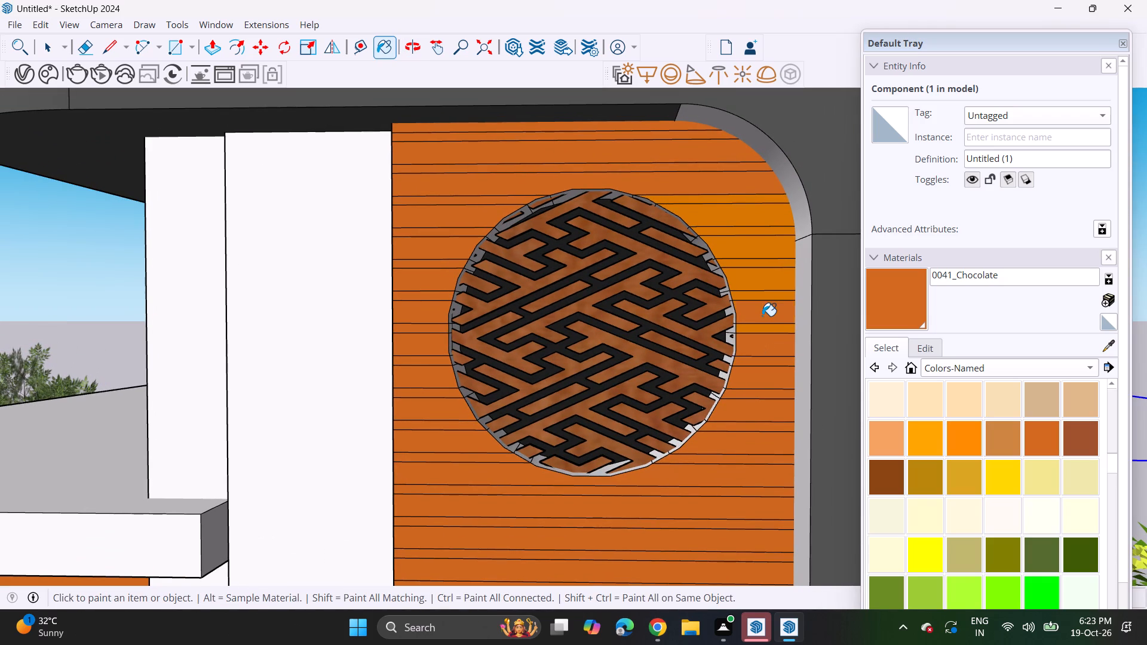
pyautogui.click(762, 316)
pyautogui.click(762, 316)
pyautogui.click(762, 321)
pyautogui.click(762, 324)
pyautogui.click(762, 325)
# Paint the remaining cladding strips along the upper right side of the circular lattice with 0041_Chocolate.
pyautogui.click(766, 305)
pyautogui.click(766, 294)
pyautogui.click(765, 278)
pyautogui.click(763, 266)
pyautogui.click(763, 241)
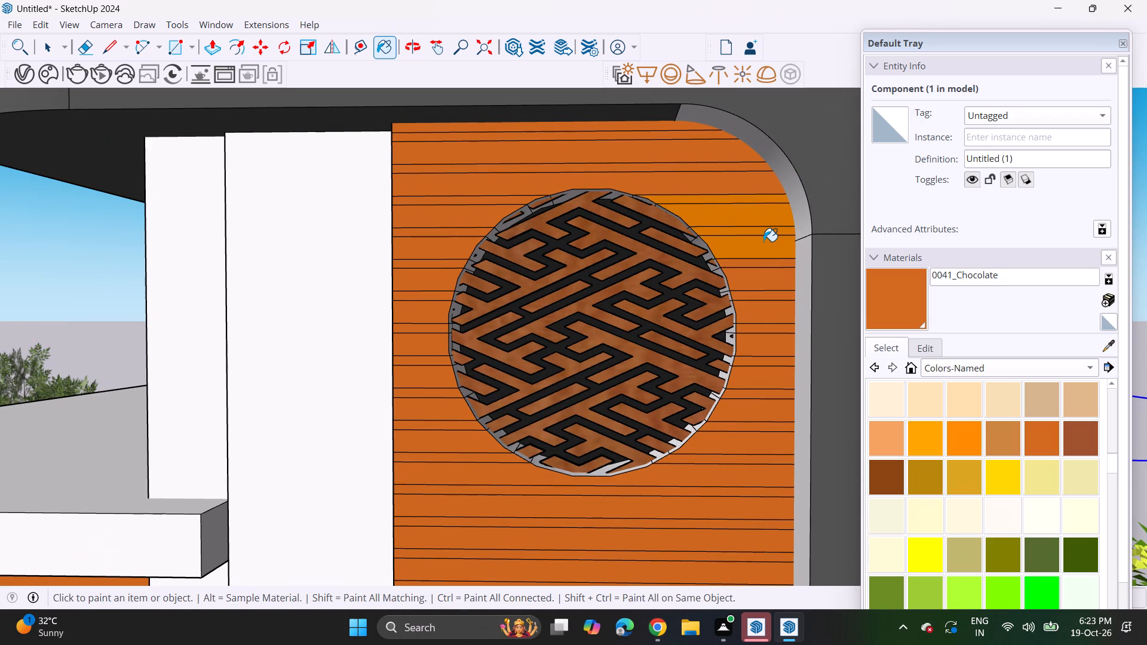
pyautogui.click(762, 227)
pyautogui.click(760, 210)
pyautogui.click(760, 201)
pyautogui.click(757, 229)
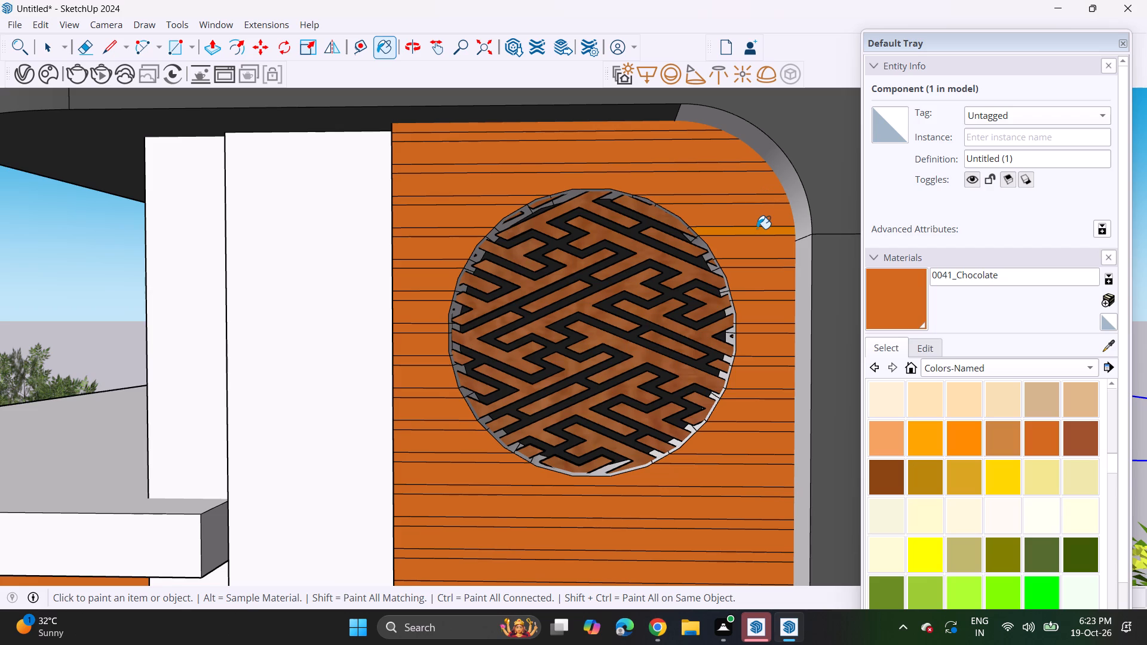
# Paint the cladding strips right of the arched recess, down to the top of its window, with 0041_Chocolate.
pyautogui.scroll(-4, 742, 256)
pyautogui.keyDown('ctrl'); pyautogui.moveTo(694, 420); pyautogui.dragTo(671, 140, button='middle'); pyautogui.keyUp('ctrl')
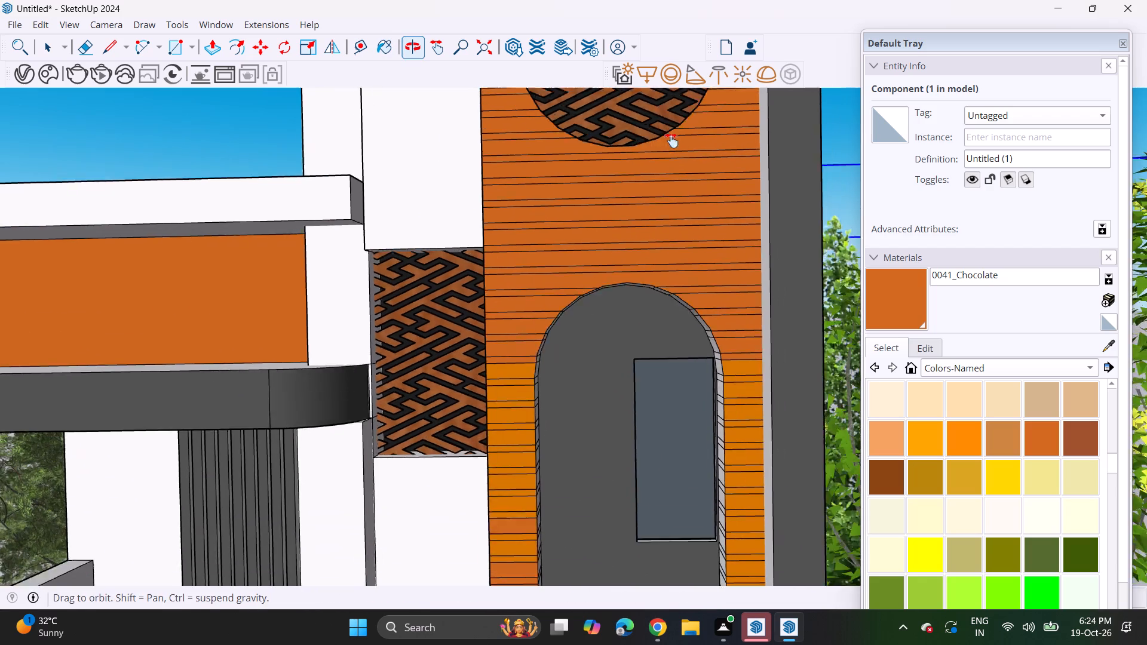
pyautogui.keyDown('ctrl'); pyautogui.moveTo(671, 140); pyautogui.dragTo(664, 106, button='middle'); pyautogui.keyUp('ctrl')
pyautogui.scroll(2, 716, 202)
pyautogui.click(720, 165)
pyautogui.click(728, 195)
pyautogui.moveTo(730, 204); pyautogui.dragTo(731, 214)
pyautogui.moveTo(731, 225); pyautogui.dragTo(732, 244)
pyautogui.moveTo(734, 265); pyautogui.dragTo(735, 270)
pyautogui.moveTo(735, 287); pyautogui.dragTo(735, 293)
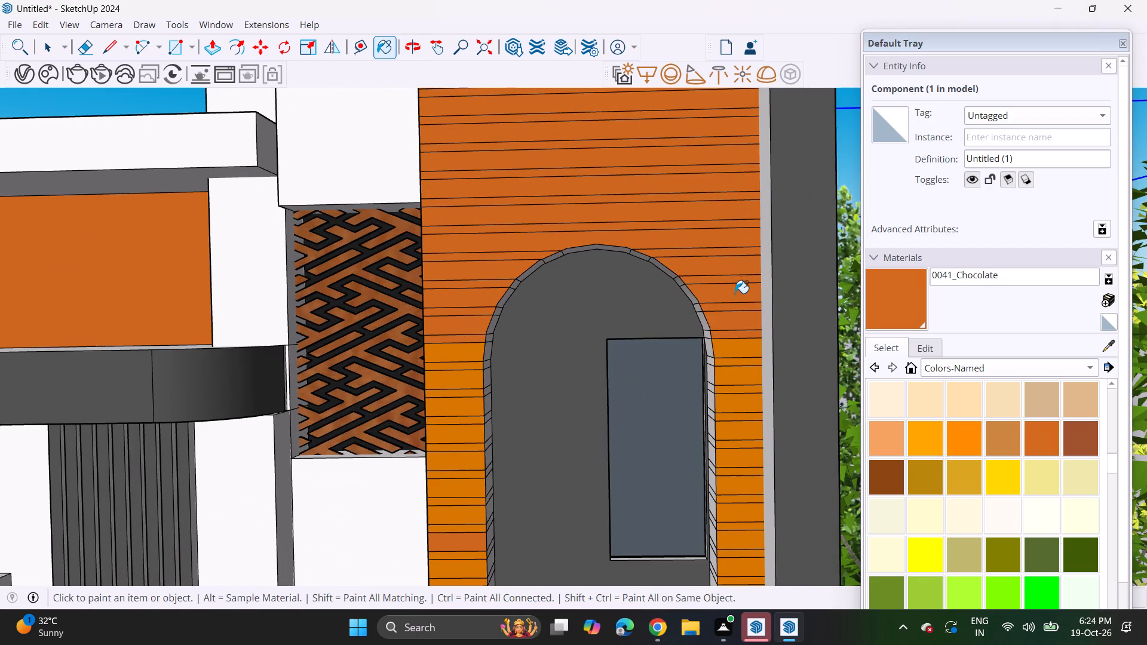
pyautogui.moveTo(735, 293); pyautogui.dragTo(735, 297)
pyautogui.moveTo(735, 308); pyautogui.dragTo(735, 321)
# Paint the cladding strips right of the recess beside the window's upper part with 0041_Chocolate, filling the skipped ones.
pyautogui.click(736, 331)
pyautogui.moveTo(736, 348); pyautogui.dragTo(737, 354)
pyautogui.moveTo(738, 361); pyautogui.dragTo(740, 367)
pyautogui.click(740, 367)
pyautogui.doubleClick(740, 377)
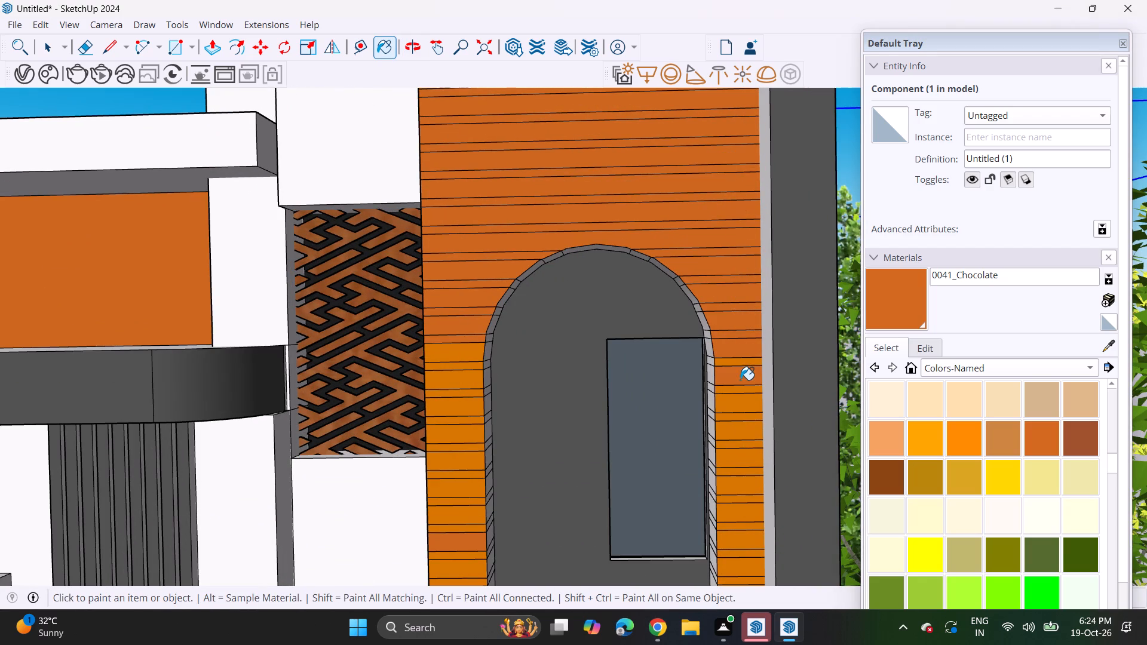
pyautogui.moveTo(740, 397); pyautogui.dragTo(740, 406)
pyautogui.click(740, 406)
pyautogui.moveTo(740, 406); pyautogui.dragTo(738, 393)
pyautogui.click(738, 385)
pyautogui.moveTo(737, 387); pyautogui.dragTo(737, 394)
pyautogui.doubleClick(737, 391)
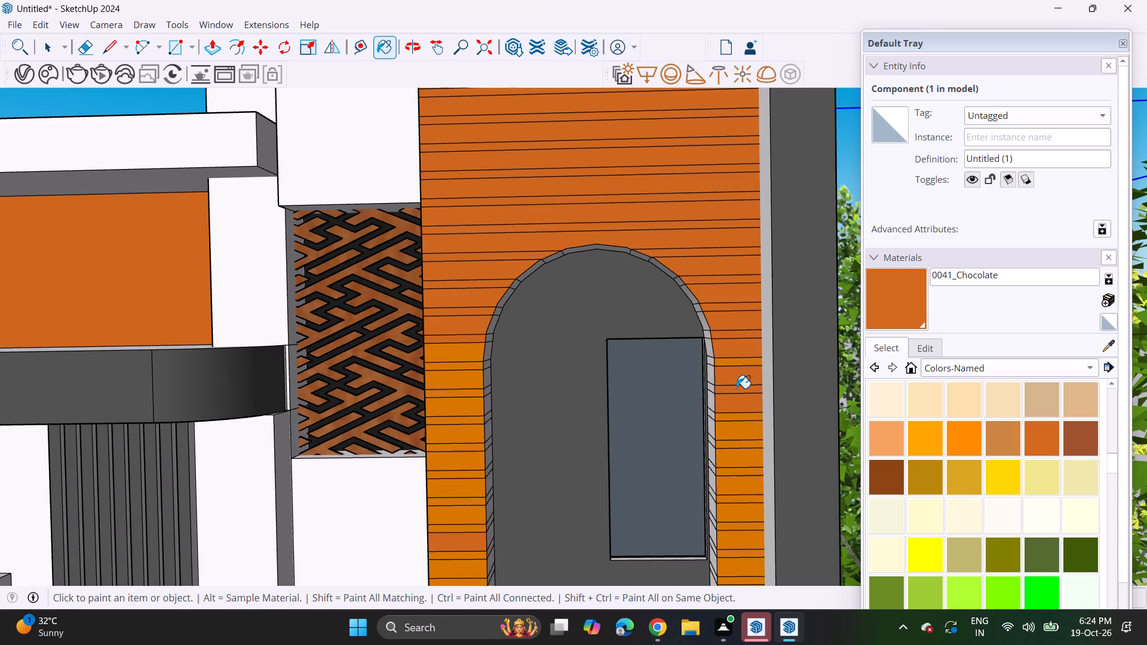
pyautogui.click(737, 348)
pyautogui.moveTo(737, 351); pyautogui.dragTo(738, 377)
pyautogui.click(735, 360)
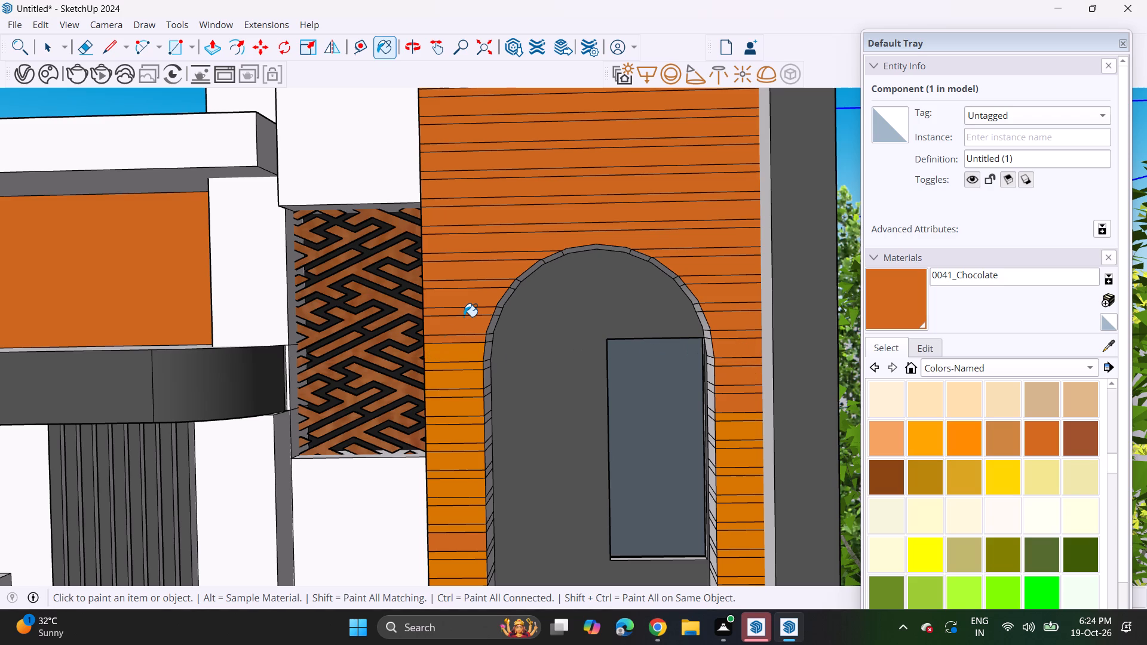
# Paint the cladding strips left of the arched recess, beside the middle lattice down to near its base, with 0041_Chocolate.
pyautogui.click(464, 317)
pyautogui.moveTo(464, 321); pyautogui.dragTo(460, 357)
pyautogui.click(460, 357)
pyautogui.doubleClick(454, 374)
pyautogui.click(455, 368)
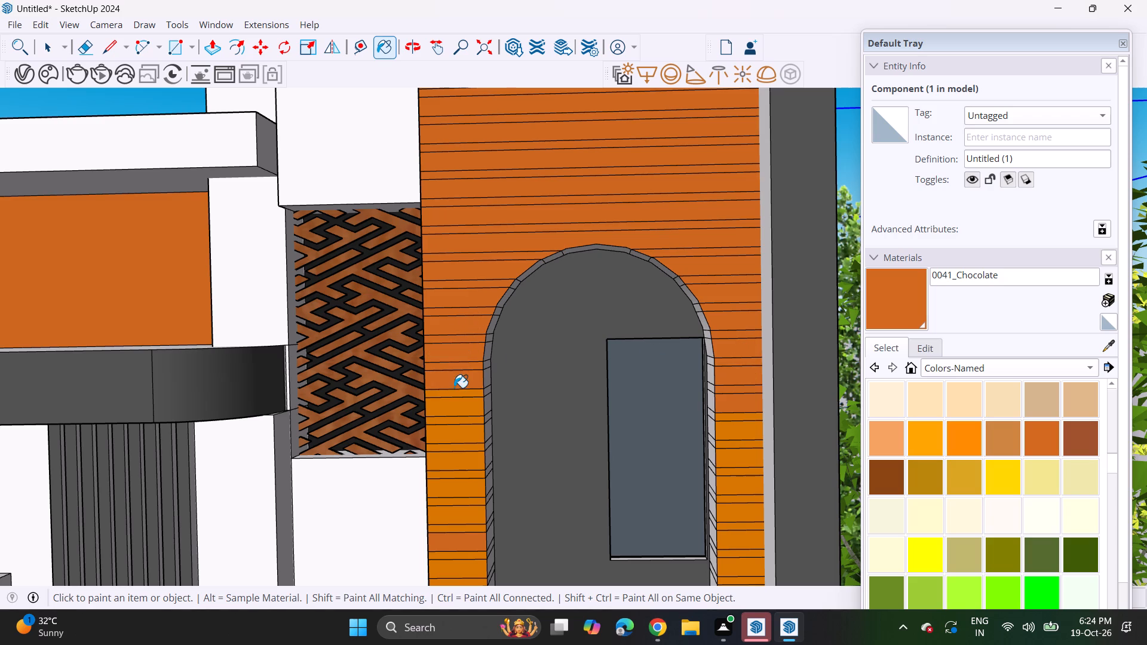
pyautogui.click(454, 388)
pyautogui.click(452, 406)
pyautogui.click(452, 414)
pyautogui.moveTo(452, 419); pyautogui.dragTo(453, 424)
pyautogui.click(458, 389)
pyautogui.moveTo(458, 391); pyautogui.dragTo(458, 416)
pyautogui.moveTo(458, 417); pyautogui.dragTo(456, 432)
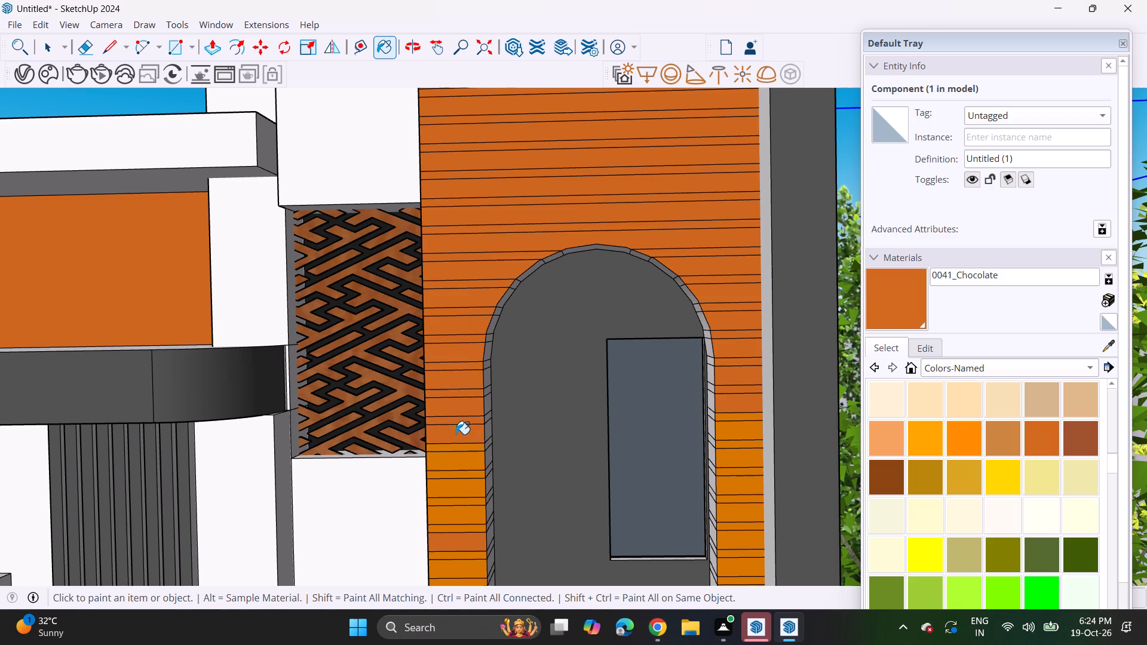
# Paint the strips left of the recess, from the lattice's base to just below the upper window's sill, with 0041_Chocolate.
pyautogui.click(456, 435)
pyautogui.click(453, 446)
pyautogui.click(453, 457)
pyautogui.click(453, 463)
pyautogui.click(452, 474)
pyautogui.click(452, 478)
pyautogui.moveTo(454, 485); pyautogui.dragTo(454, 494)
pyautogui.moveTo(454, 499); pyautogui.dragTo(455, 505)
pyautogui.click(456, 508)
pyautogui.moveTo(457, 514); pyautogui.dragTo(459, 521)
pyautogui.click(459, 526)
pyautogui.click(459, 532)
pyautogui.moveTo(459, 538); pyautogui.dragTo(458, 555)
pyautogui.moveTo(458, 558); pyautogui.dragTo(459, 564)
pyautogui.click(459, 574)
# Paint the remaining cladding strips left of the recess, from below the upper window to the palm fronds, with 0041_Chocolate.
pyautogui.scroll(-3, 453, 517)
pyautogui.moveTo(453, 519); pyautogui.dragTo(487, 24, button='middle')
pyautogui.keyDown('shift'); pyautogui.moveTo(492, 91); pyautogui.dragTo(492, 144, button='middle'); pyautogui.keyUp('shift')
pyautogui.click(491, 201)
pyautogui.click(496, 192)
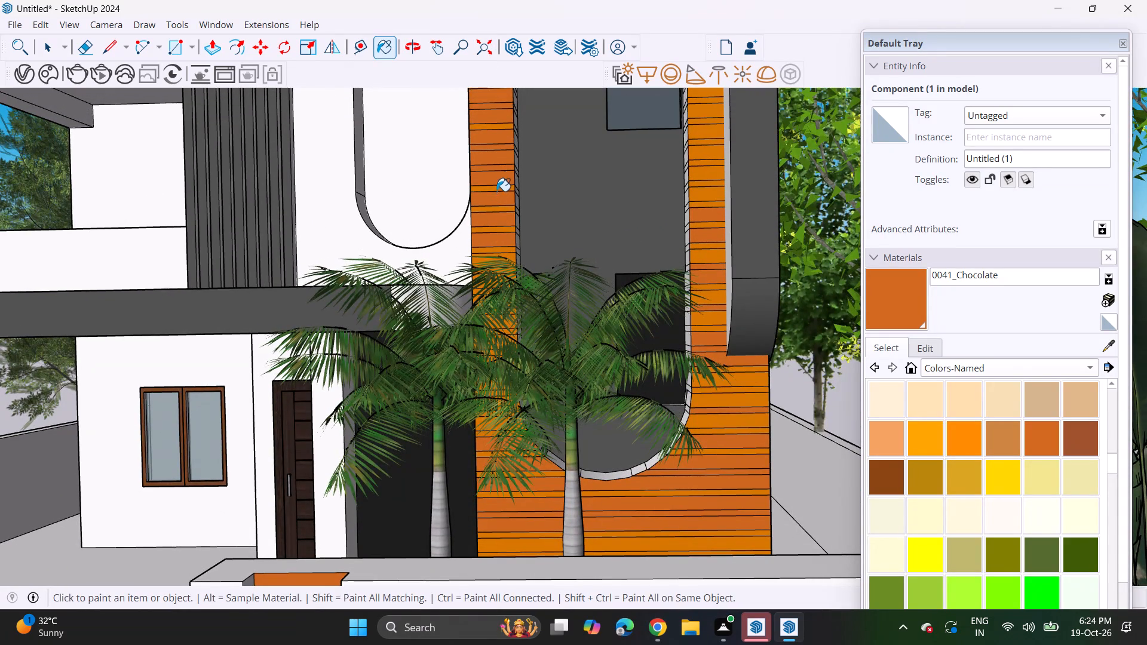
pyautogui.scroll(3, 502, 179)
pyautogui.click(501, 101)
pyautogui.click(501, 101)
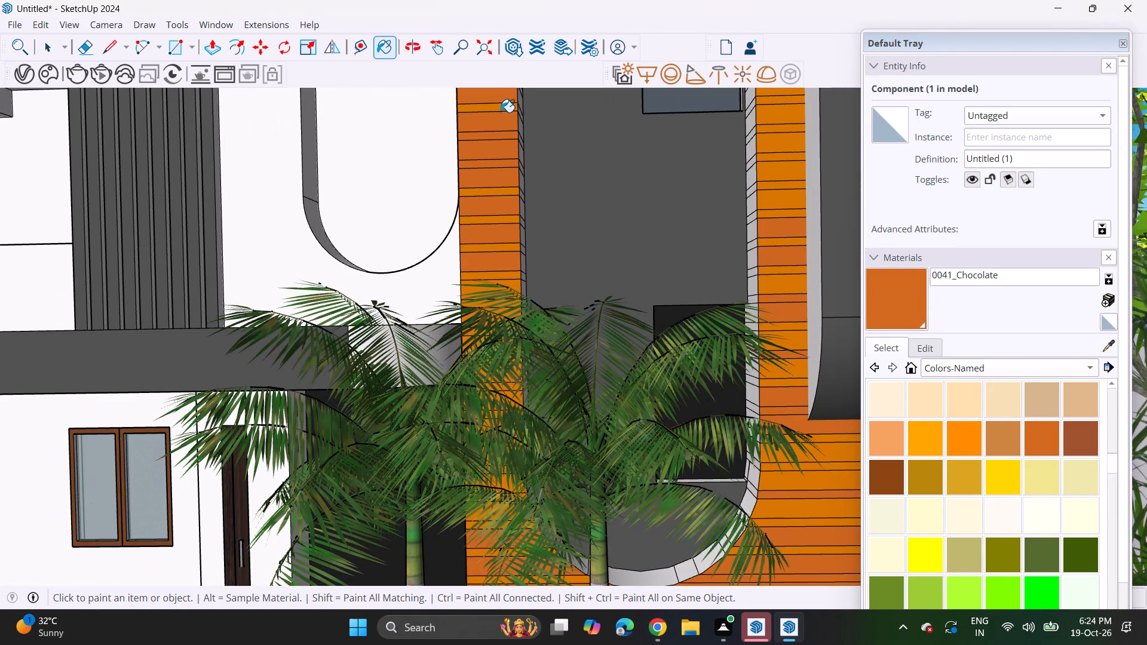
pyautogui.click(501, 112)
pyautogui.click(510, 106)
pyautogui.click(488, 191)
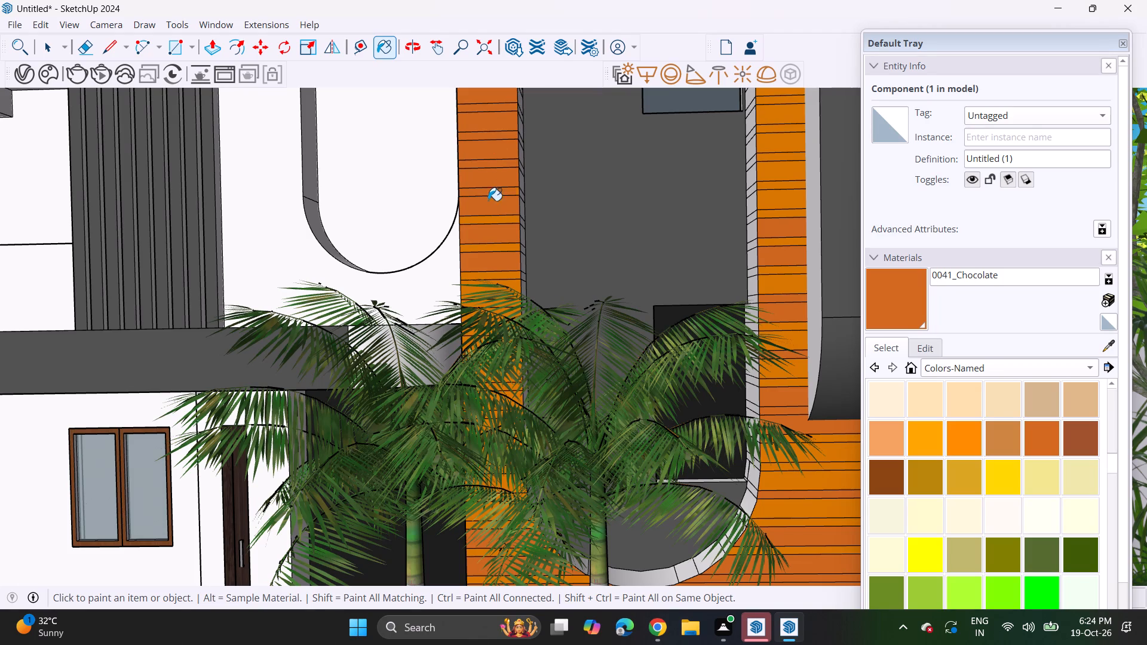
pyautogui.click(488, 217)
pyautogui.click(492, 245)
pyautogui.click(490, 275)
pyautogui.click(498, 250)
# Paint the cladding strips right of the recess, between its upper and lower windows, with 0041_Chocolate.
pyautogui.click(776, 234)
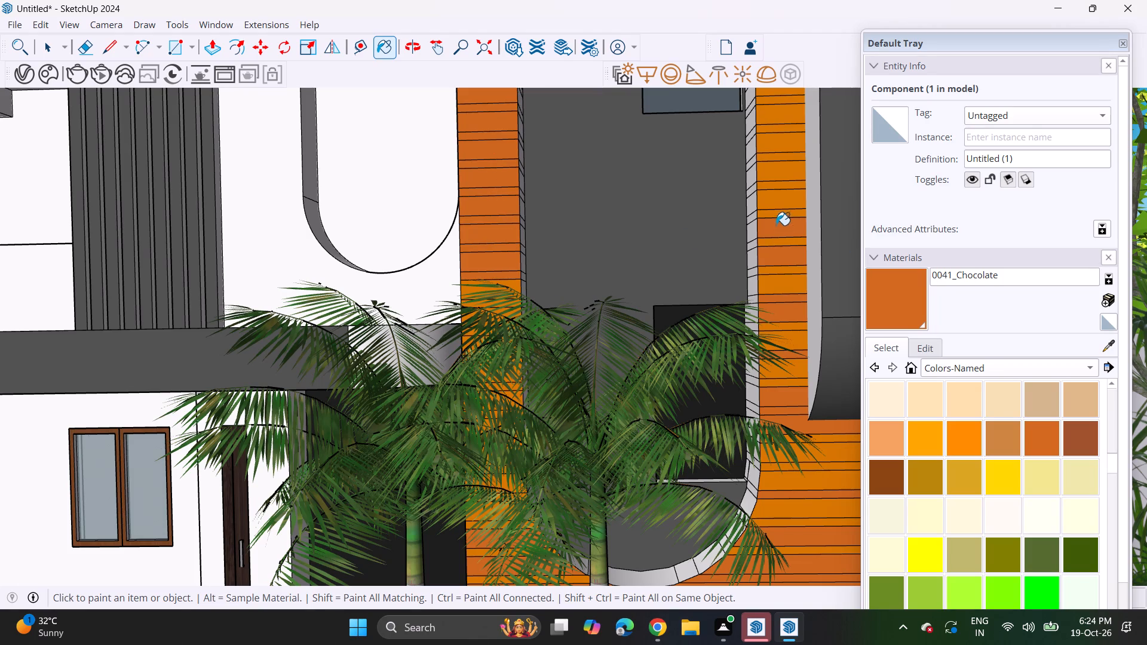
pyautogui.click(775, 238)
pyautogui.click(779, 212)
pyautogui.click(780, 195)
pyautogui.click(780, 188)
pyautogui.moveTo(780, 185); pyautogui.dragTo(781, 180)
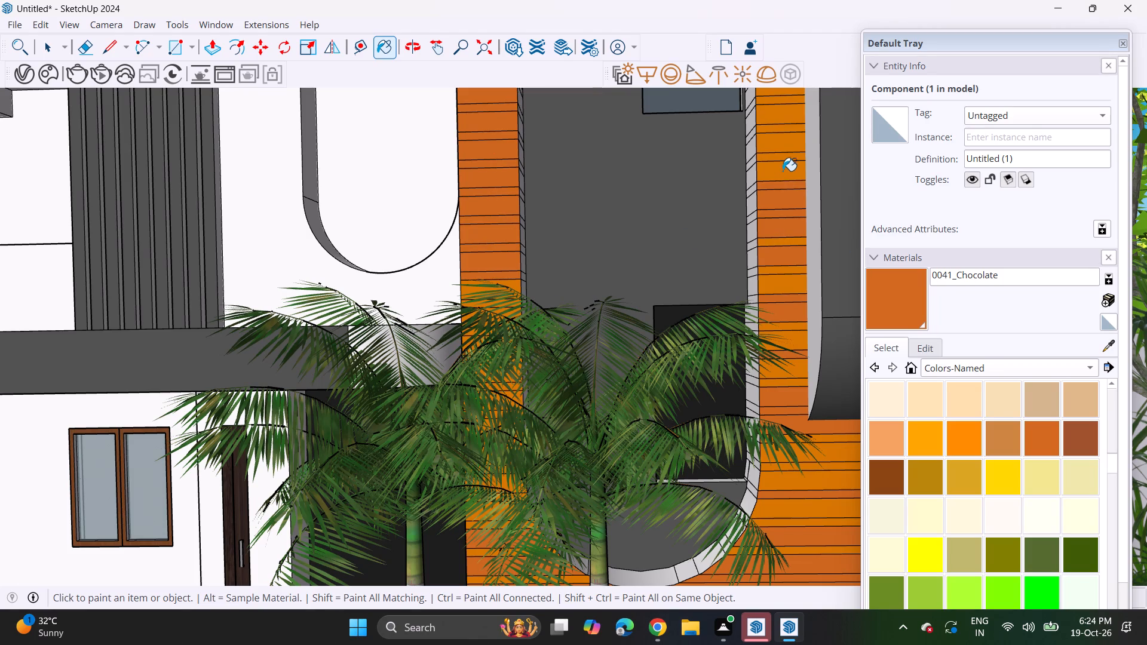
pyautogui.click(783, 168)
pyautogui.click(783, 153)
pyautogui.moveTo(783, 149); pyautogui.dragTo(783, 142)
pyautogui.click(783, 133)
pyautogui.moveTo(783, 128); pyautogui.dragTo(783, 121)
pyautogui.click(783, 116)
pyautogui.doubleClick(783, 105)
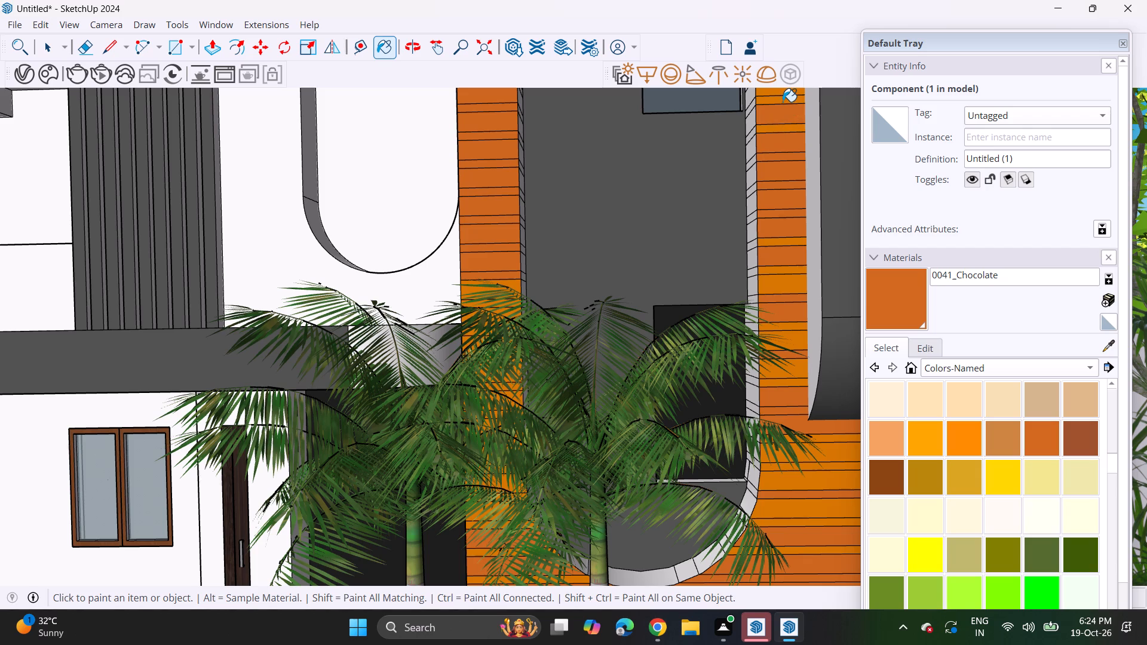
pyautogui.click(788, 125)
pyautogui.click(778, 241)
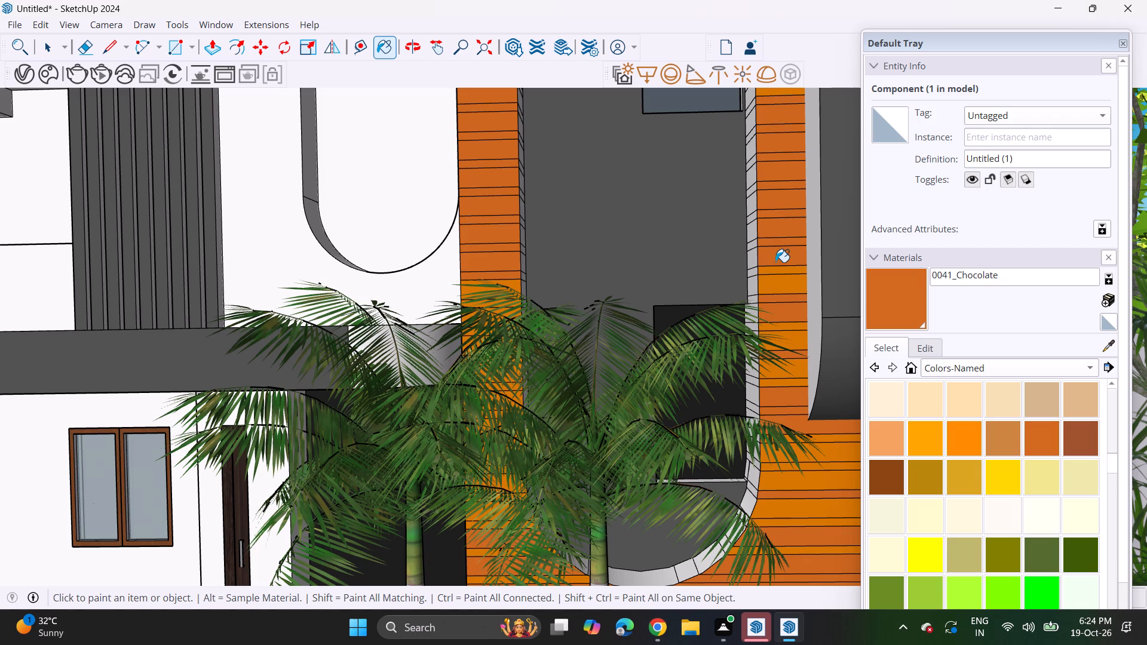
pyautogui.moveTo(775, 264); pyautogui.dragTo(777, 276)
pyautogui.click(778, 277)
pyautogui.click(779, 273)
pyautogui.click(783, 268)
# Paint the cladding strips right of the recess, beside the lower window down to the grey side frame's base, with 0041_Chocolate.
pyautogui.scroll(-3, 760, 274)
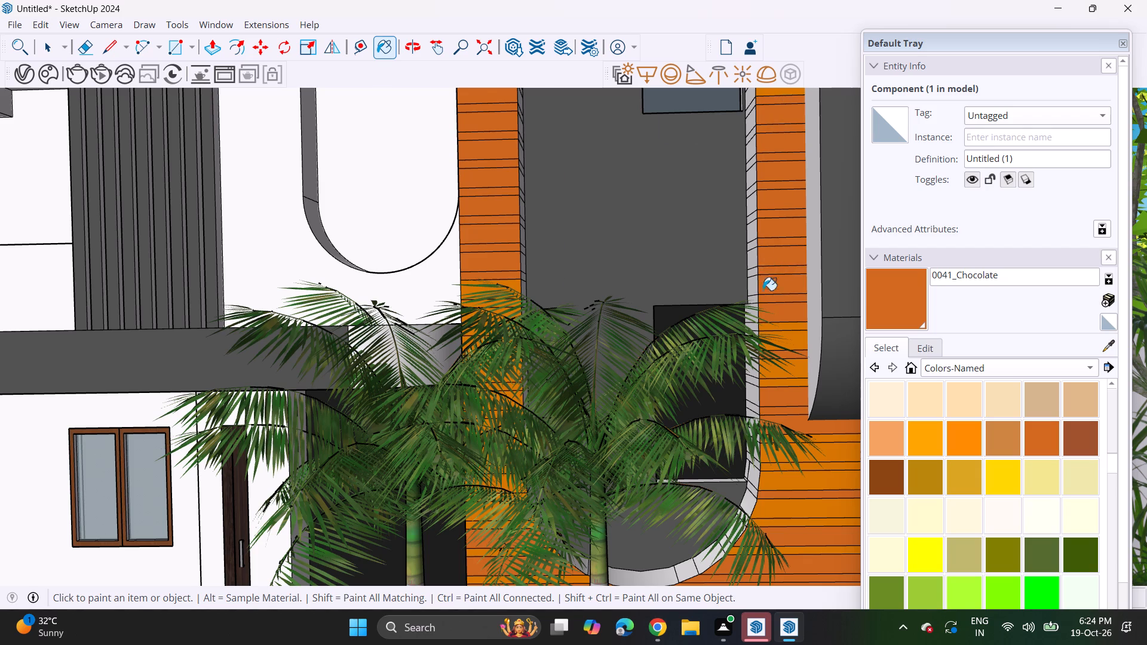
pyautogui.moveTo(763, 285); pyautogui.dragTo(646, 205, button='middle')
pyautogui.keyDown('shift'); pyautogui.scroll(1, 755, 279); pyautogui.keyUp('shift')
pyautogui.moveTo(632, 193); pyautogui.dragTo(606, 306, button='middle')
pyautogui.scroll(4, 634, 308)
pyautogui.scroll(3, 682, 268)
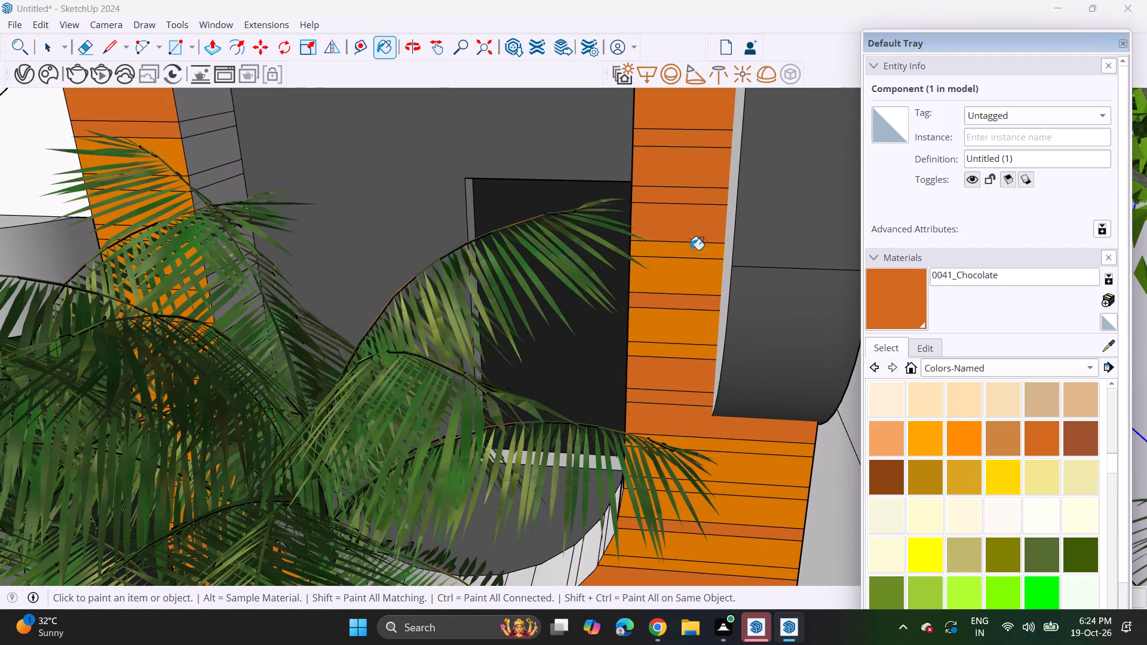
pyautogui.click(690, 250)
pyautogui.click(685, 274)
pyautogui.click(676, 299)
pyautogui.click(676, 322)
pyautogui.moveTo(676, 328); pyautogui.dragTo(676, 333)
pyautogui.click(676, 349)
pyautogui.moveTo(682, 387); pyautogui.dragTo(685, 402)
pyautogui.moveTo(688, 414); pyautogui.dragTo(690, 425)
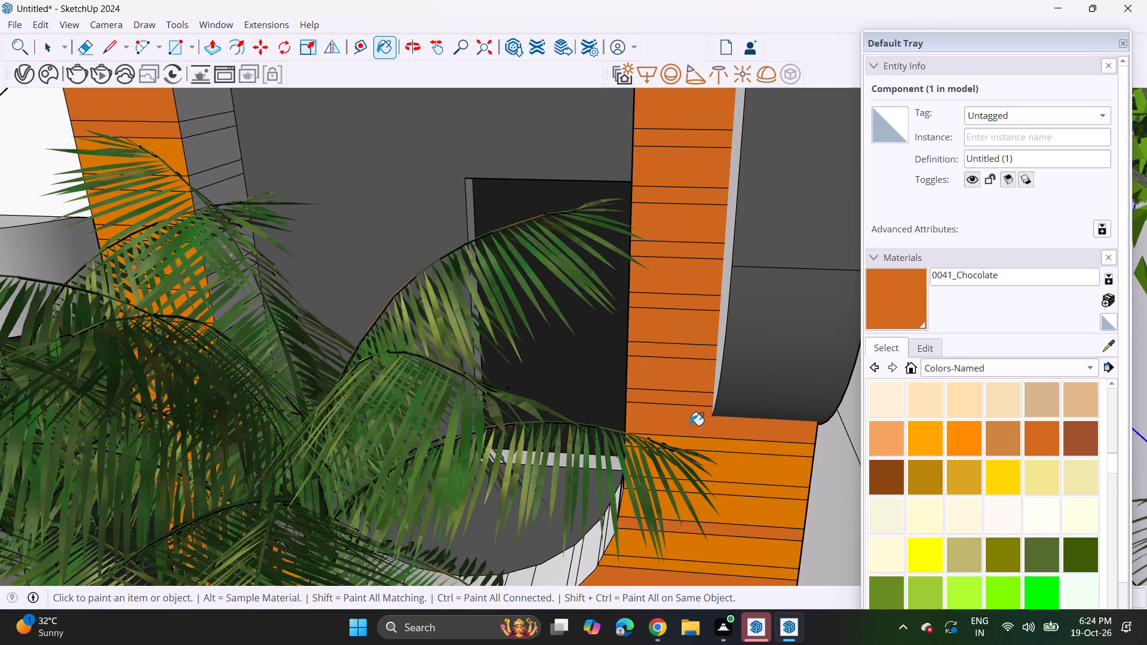
# Paint the wider cladding strips below the grey side frame, beside the recess's rounded bottom, with 0041_Chocolate.
pyautogui.moveTo(690, 425); pyautogui.dragTo(690, 428)
pyautogui.moveTo(700, 463); pyautogui.dragTo(704, 481)
pyautogui.moveTo(744, 433); pyautogui.dragTo(745, 440)
pyautogui.click(744, 441)
pyautogui.click(745, 451)
pyautogui.click(745, 462)
pyautogui.moveTo(745, 465); pyautogui.dragTo(745, 472)
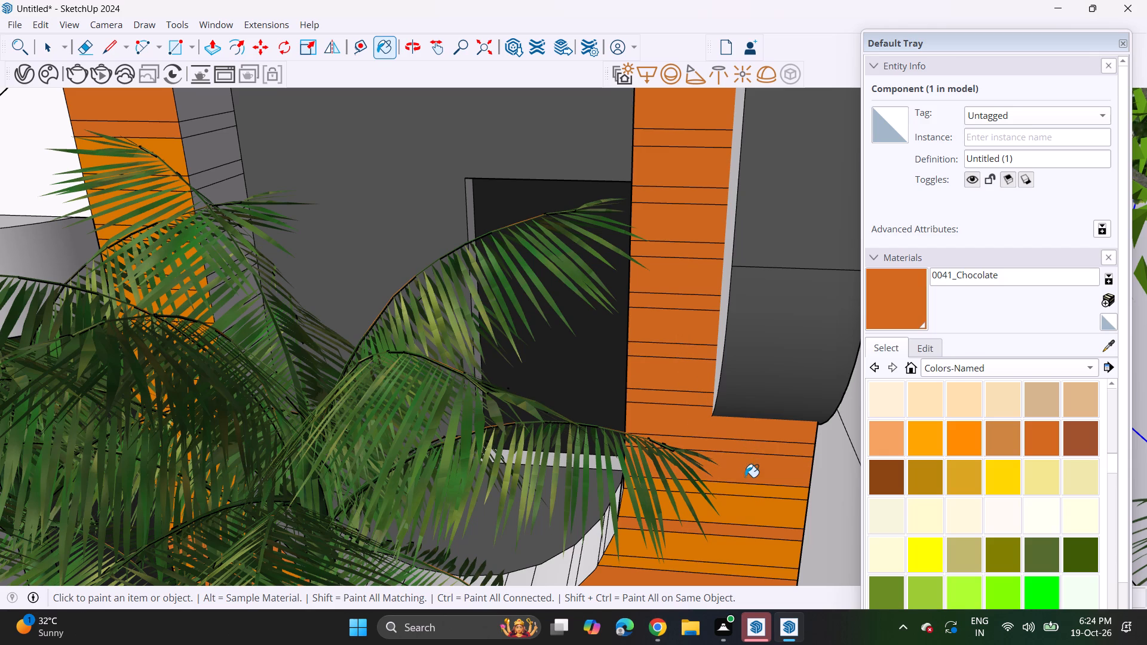
pyautogui.moveTo(745, 481); pyautogui.dragTo(745, 487)
pyautogui.moveTo(744, 496); pyautogui.dragTo(743, 511)
pyautogui.click(743, 516)
pyautogui.moveTo(741, 531); pyautogui.dragTo(741, 546)
pyautogui.moveTo(741, 548); pyautogui.dragTo(741, 554)
pyautogui.moveTo(740, 559); pyautogui.dragTo(739, 566)
pyautogui.click(739, 566)
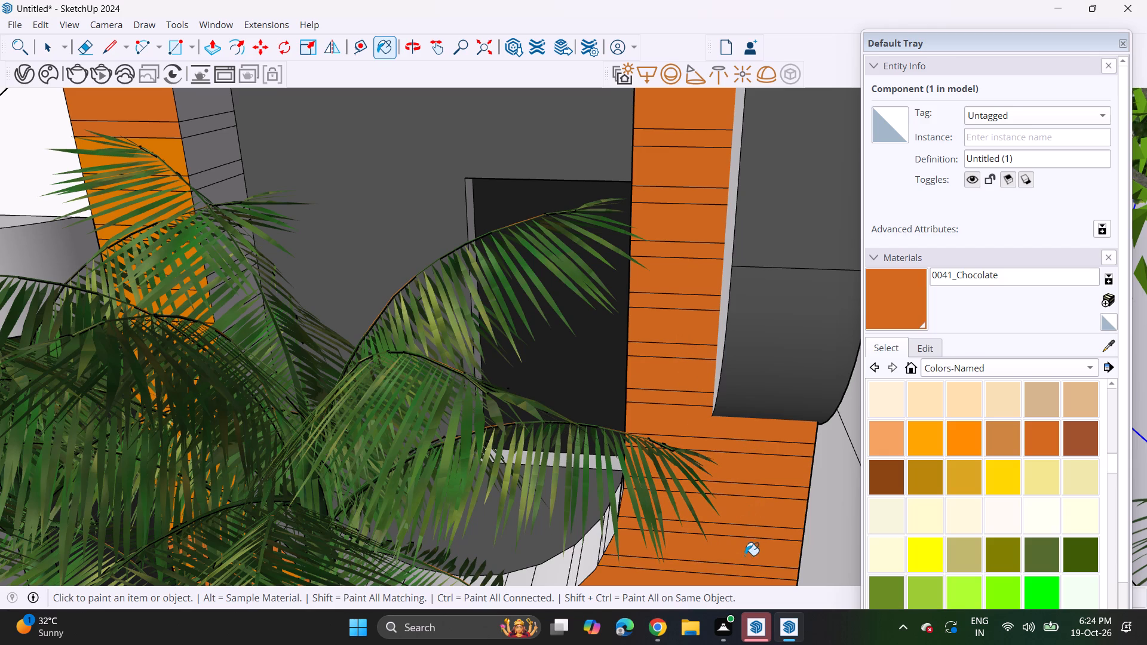
# Paint the cladding strips around and just beneath the recess's rounded bottom with 0041_Chocolate.
pyautogui.keyDown('shift'); pyautogui.moveTo(741, 548); pyautogui.dragTo(676, 57, button='middle'); pyautogui.keyUp('shift')
pyautogui.moveTo(639, 134); pyautogui.dragTo(643, 146)
pyautogui.click(648, 161)
pyautogui.moveTo(648, 172); pyautogui.dragTo(648, 185)
pyautogui.moveTo(648, 186); pyautogui.dragTo(646, 209)
pyautogui.click(659, 130)
pyautogui.click(644, 164)
pyautogui.moveTo(643, 185); pyautogui.dragTo(643, 196)
pyautogui.moveTo(643, 198); pyautogui.dragTo(640, 222)
pyautogui.click(639, 228)
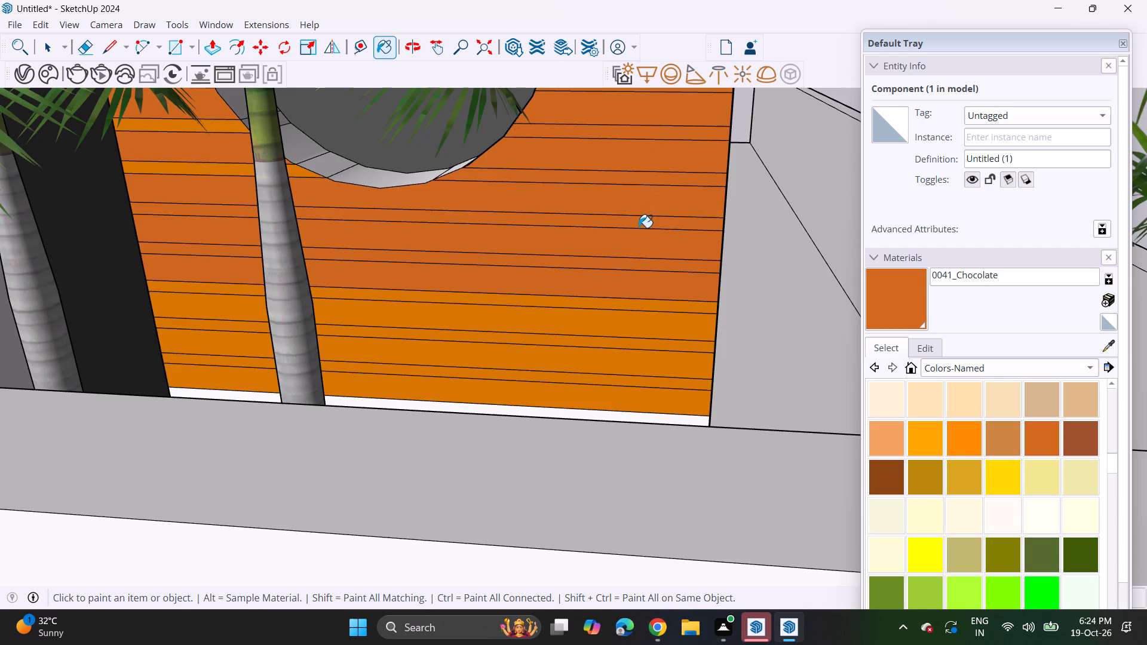
# Paint the lowest cladding strips down to the tower's base with 0041_Chocolate, filling the skipped ones.
pyautogui.moveTo(639, 244); pyautogui.dragTo(639, 266)
pyautogui.moveTo(639, 268); pyautogui.dragTo(640, 288)
pyautogui.click(636, 297)
pyautogui.moveTo(636, 302); pyautogui.dragTo(637, 320)
pyautogui.click(637, 311)
pyautogui.moveTo(640, 309); pyautogui.dragTo(645, 322)
pyautogui.moveTo(646, 325); pyautogui.dragTo(648, 335)
pyautogui.moveTo(648, 346); pyautogui.dragTo(648, 354)
pyautogui.moveTo(648, 359); pyautogui.dragTo(648, 381)
pyautogui.moveTo(656, 349); pyautogui.dragTo(658, 356)
pyautogui.moveTo(657, 371); pyautogui.dragTo(651, 413)
pyautogui.moveTo(649, 408); pyautogui.dragTo(652, 400)
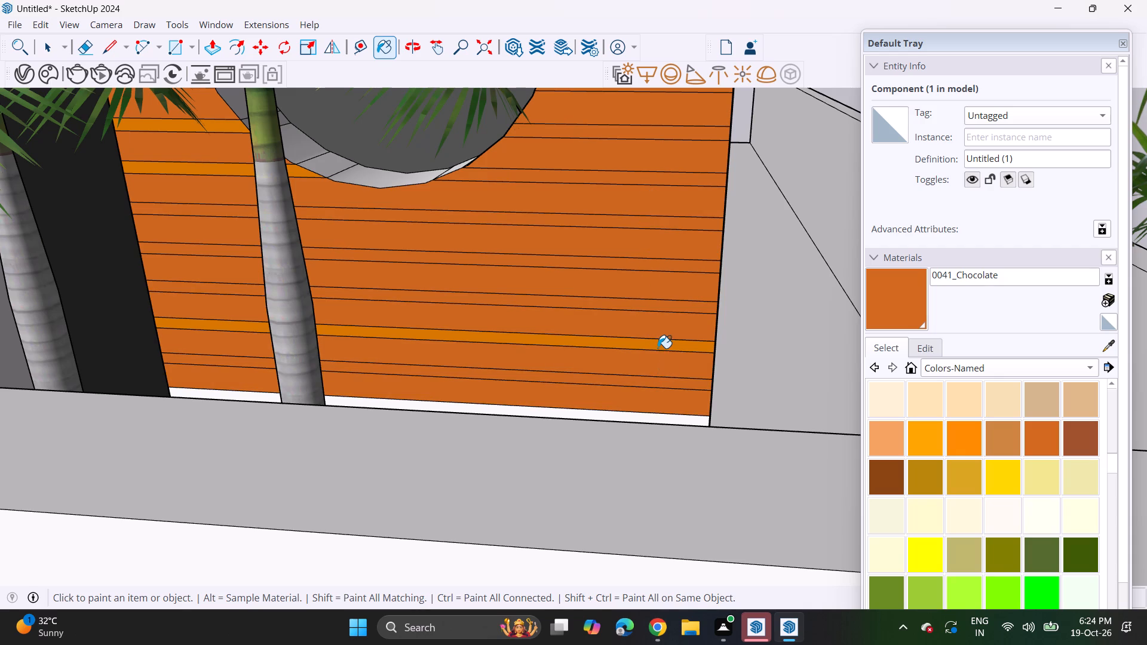
pyautogui.moveTo(658, 348); pyautogui.dragTo(660, 342)
# Paint the remaining cladding strips left of the recess's rounded bottom, behind the palm trunks, with 0041_Chocolate.
pyautogui.scroll(-3, 557, 324)
pyautogui.moveTo(138, 225); pyautogui.dragTo(400, 291, button='middle')
pyautogui.moveTo(402, 293); pyautogui.dragTo(668, 161, button='middle')
pyautogui.moveTo(498, 223); pyautogui.dragTo(520, 216, button='middle')
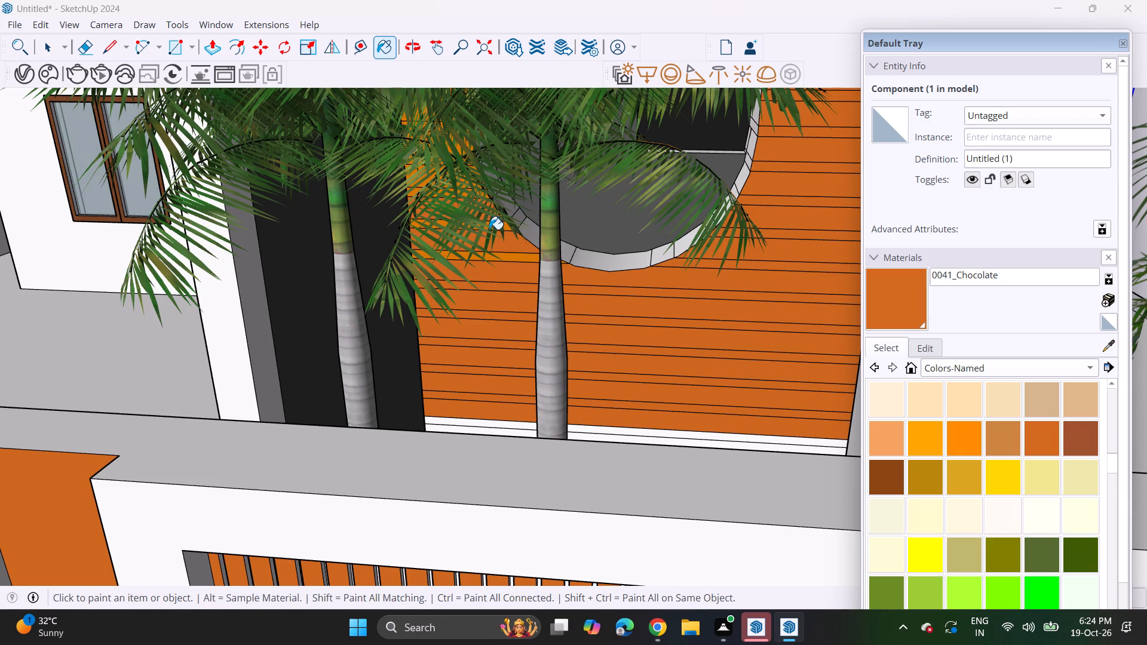
pyautogui.moveTo(461, 242); pyautogui.dragTo(641, 179, button='middle')
pyautogui.scroll(6, 440, 253)
pyautogui.moveTo(415, 297); pyautogui.dragTo(415, 302)
pyautogui.click(430, 231)
pyautogui.click(410, 294)
pyautogui.click(403, 158)
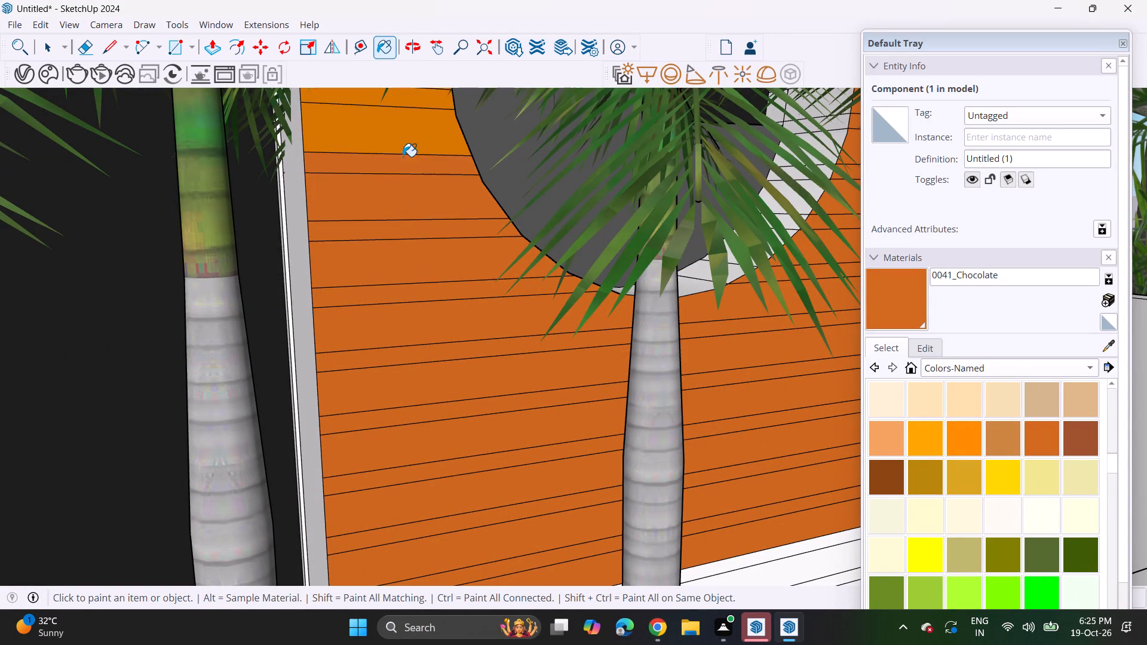
pyautogui.click(398, 130)
pyautogui.click(392, 97)
# Paint the cladding strips showing through the palm fronds, left of the recess's lower end, with 0041_Chocolate.
pyautogui.moveTo(392, 97); pyautogui.dragTo(456, 354, button='middle')
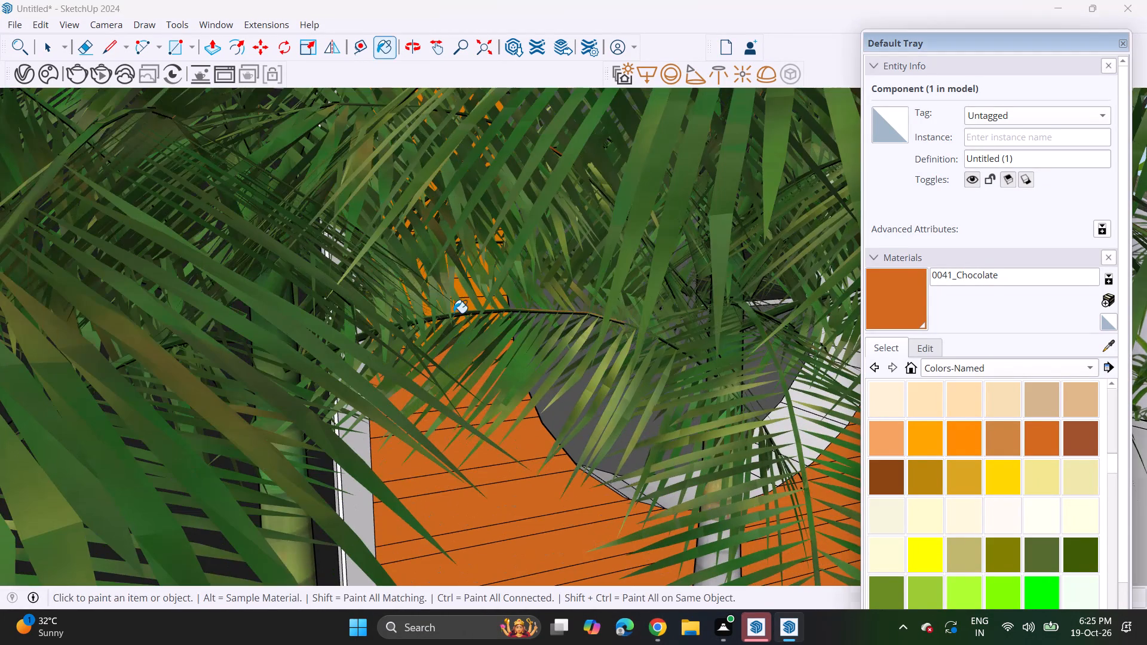
pyautogui.click(453, 313)
pyautogui.click(453, 300)
pyautogui.moveTo(453, 293); pyautogui.dragTo(455, 287)
pyautogui.doubleClick(459, 271)
pyautogui.moveTo(461, 266); pyautogui.dragTo(467, 299)
pyautogui.click(467, 299)
pyautogui.click(465, 292)
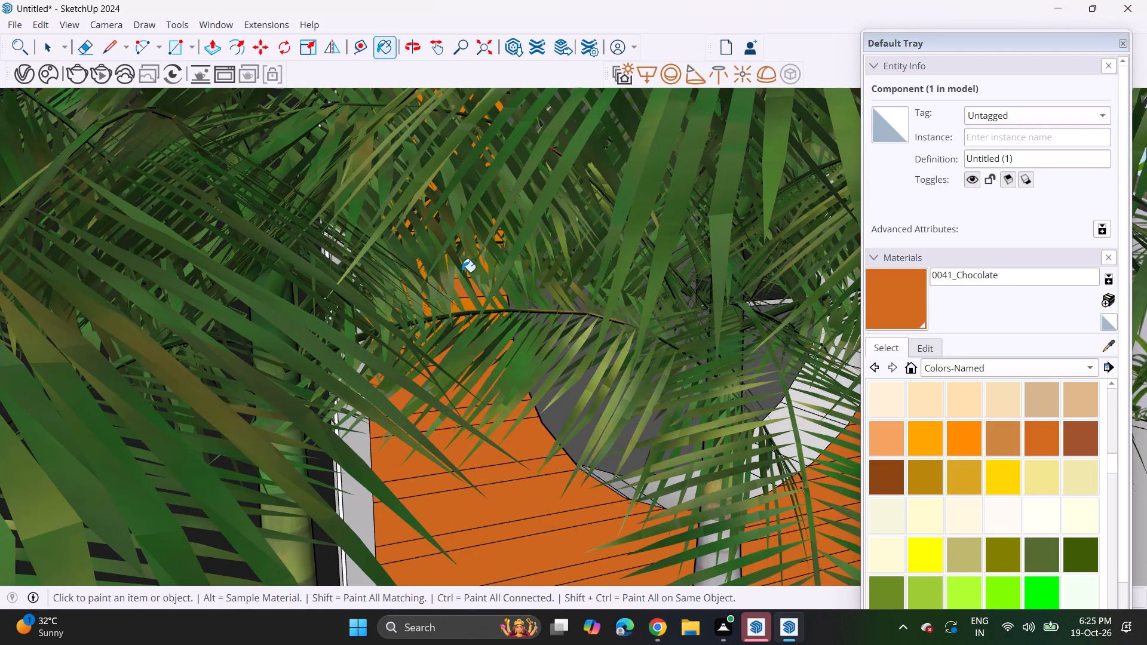
pyautogui.moveTo(462, 272); pyautogui.dragTo(462, 262)
# Paint the narrow strips left of the recess hidden deeper behind the palm fronds with 0041_Chocolate.
pyautogui.moveTo(478, 205); pyautogui.dragTo(322, 334, button='middle')
pyautogui.keyDown('shift'); pyautogui.moveTo(555, 159); pyautogui.dragTo(335, 522, button='middle'); pyautogui.keyUp('shift')
pyautogui.keyDown('shift'); pyautogui.scroll(1, 335, 521); pyautogui.keyUp('shift')
pyautogui.moveTo(701, 220); pyautogui.dragTo(100, 524, button='middle')
pyautogui.moveTo(192, 423); pyautogui.dragTo(0, 434, button='middle')
pyautogui.scroll(1, 495, 330)
pyautogui.moveTo(495, 330); pyautogui.dragTo(315, 41, button='middle')
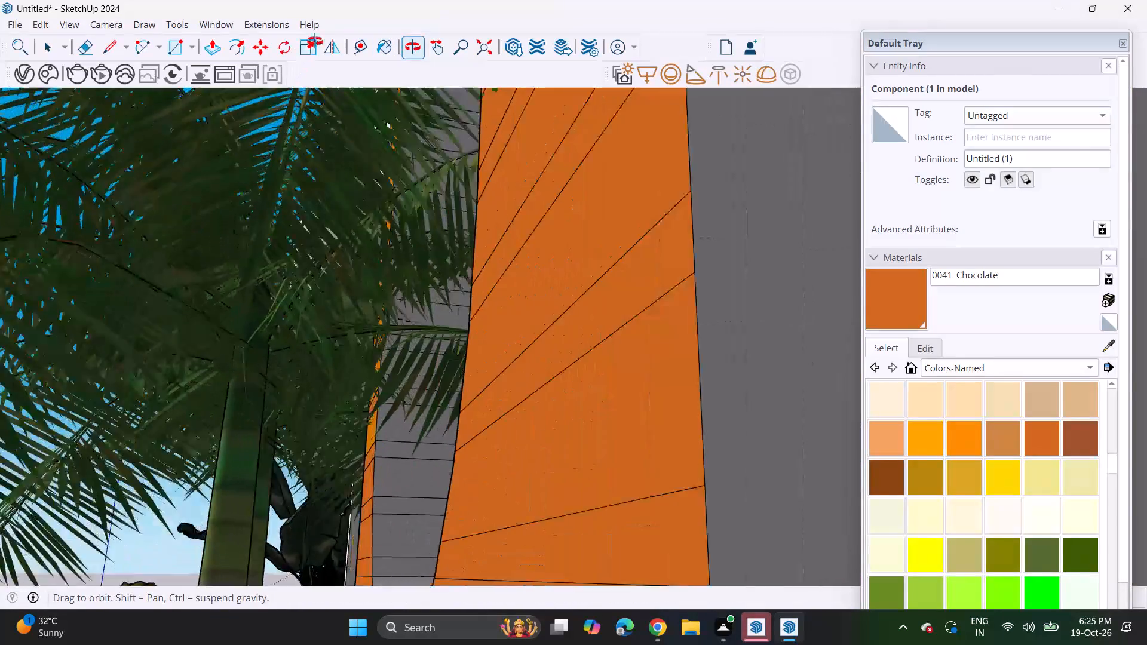
pyautogui.moveTo(315, 41); pyautogui.dragTo(324, 38, button='middle')
pyautogui.scroll(5, 271, 480)
pyautogui.scroll(8, 387, 453)
pyautogui.moveTo(399, 344); pyautogui.dragTo(400, 332)
pyautogui.moveTo(405, 243); pyautogui.dragTo(405, 238)
pyautogui.moveTo(406, 189); pyautogui.dragTo(409, 419, button='middle')
pyautogui.click(421, 352)
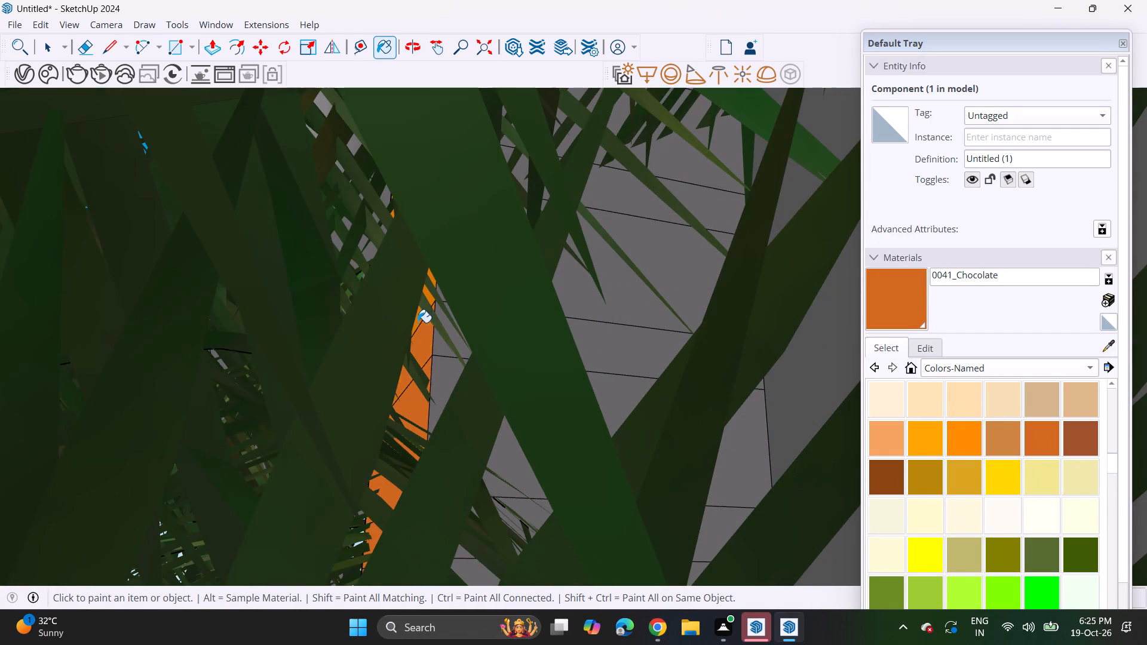
pyautogui.click(418, 316)
pyautogui.moveTo(418, 303); pyautogui.dragTo(418, 566, button='middle')
pyautogui.moveTo(419, 312); pyautogui.dragTo(413, 589, button='middle')
pyautogui.scroll(-7, 453, 330)
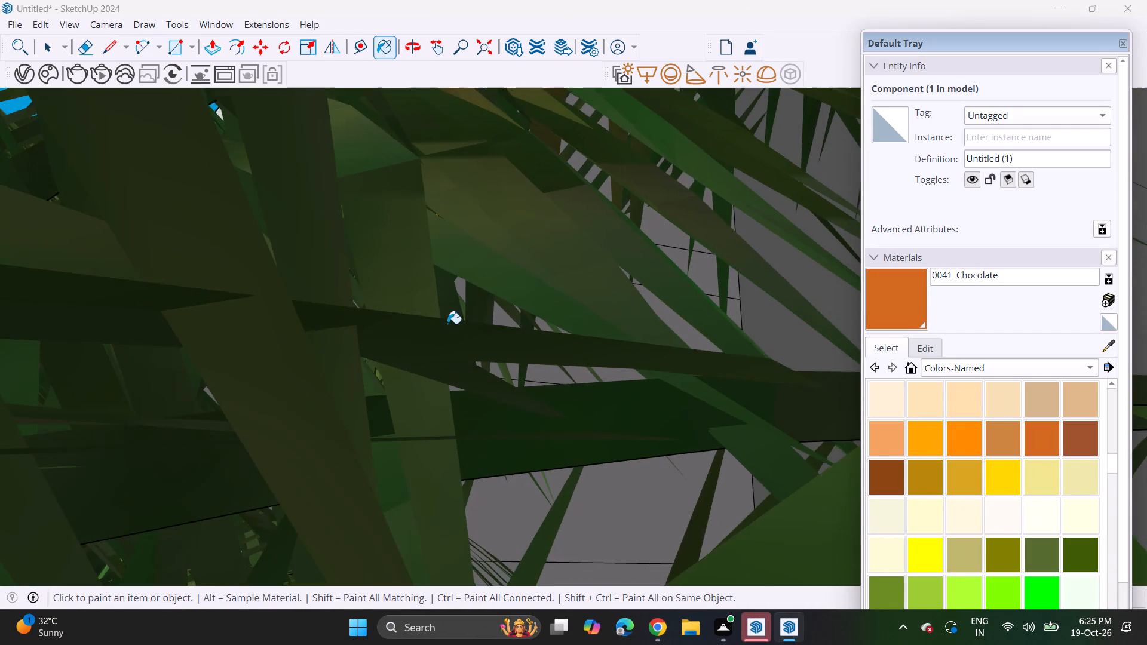
pyautogui.scroll(-10, 447, 324)
# Examine the tower's cladding and arched recess from the front and from the side.
pyautogui.click(485, 40)
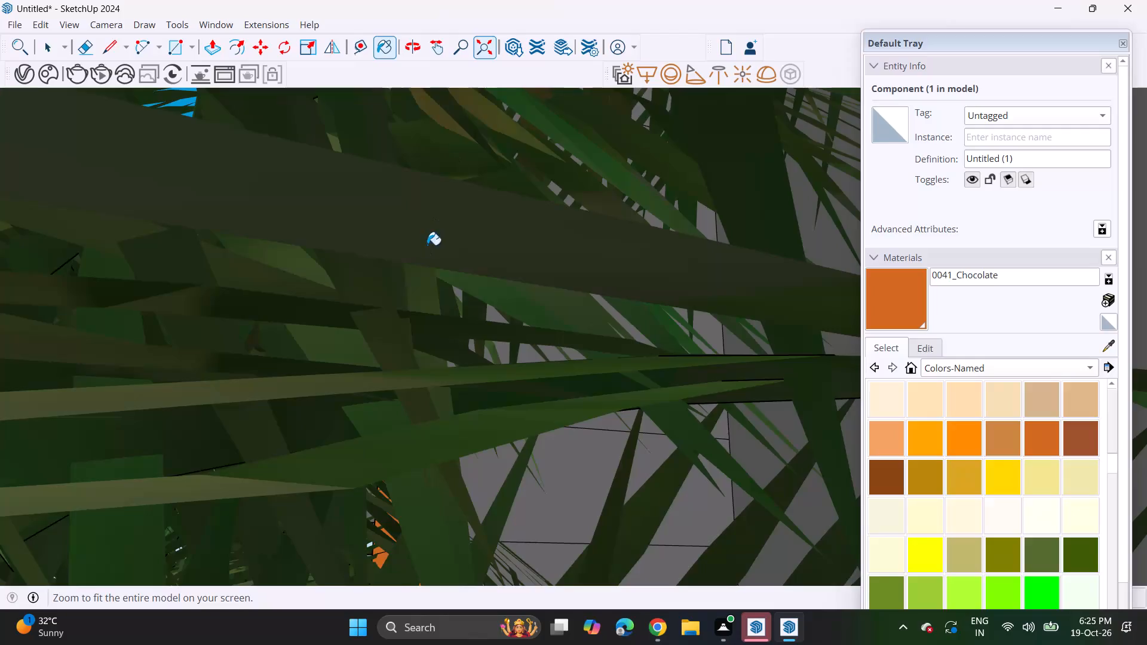
pyautogui.moveTo(427, 245); pyautogui.dragTo(547, 310, button='middle')
pyautogui.moveTo(391, 288); pyautogui.dragTo(700, 337, button='middle')
pyautogui.keyDown('shift'); pyautogui.moveTo(523, 260); pyautogui.dragTo(584, 336, button='middle'); pyautogui.keyUp('shift')
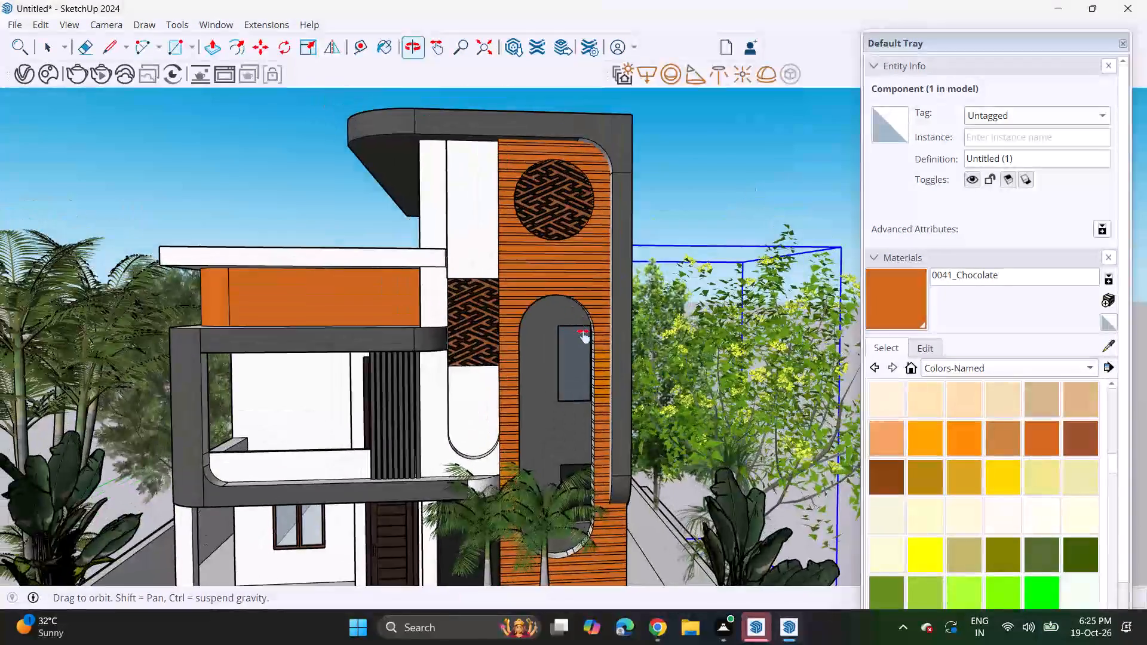
pyautogui.keyDown('shift'); pyautogui.moveTo(584, 336); pyautogui.dragTo(621, 363, button='middle'); pyautogui.keyUp('shift')
pyautogui.moveTo(655, 254); pyautogui.dragTo(822, 228, button='middle')
pyautogui.scroll(2, 655, 254)
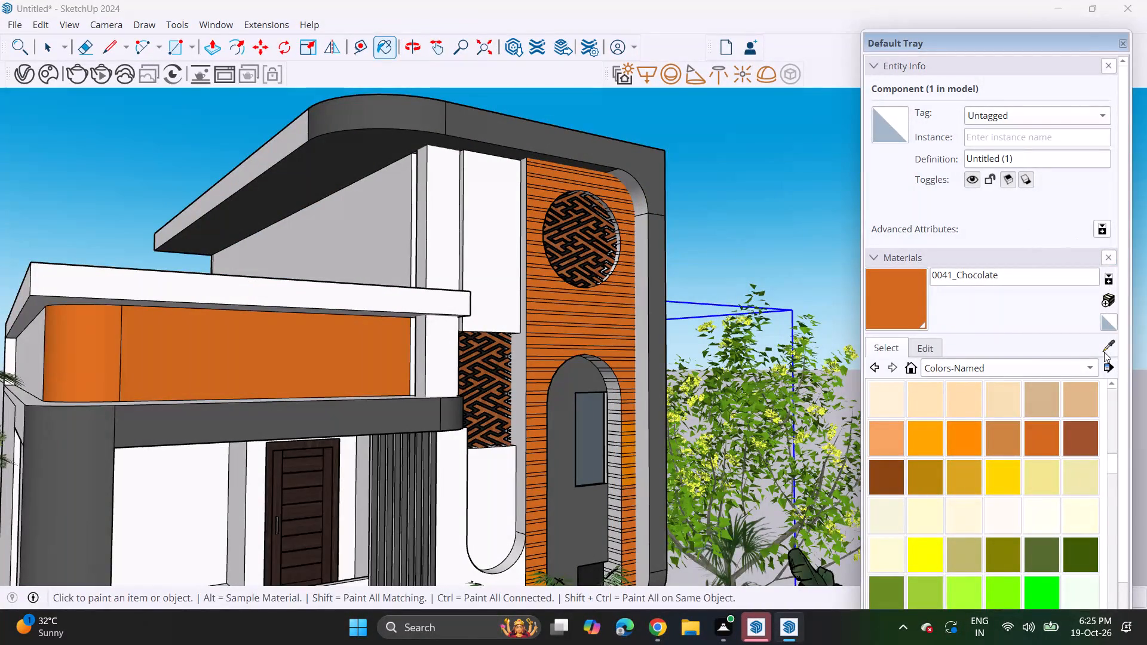
# Sample the dark grey Color M06 from the tower's outer frame and paint the frame's inner curved corner and side faces.
pyautogui.click(1104, 352)
pyautogui.click(648, 171)
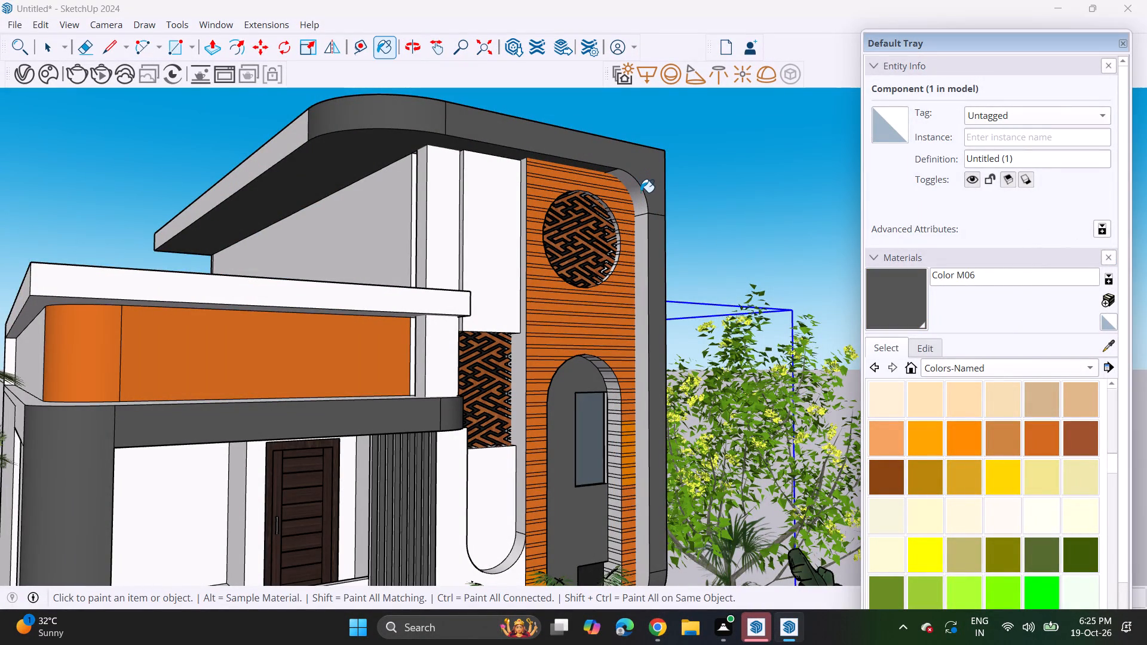
pyautogui.click(640, 192)
pyautogui.click(651, 241)
pyautogui.click(643, 259)
# Paint the light reveal strips on the arched recess's right side, just above the dark opening, with Color M06.
pyautogui.scroll(-4, 648, 384)
pyautogui.keyDown('shift'); pyautogui.moveTo(636, 425); pyautogui.dragTo(613, 274, button='middle'); pyautogui.keyUp('shift')
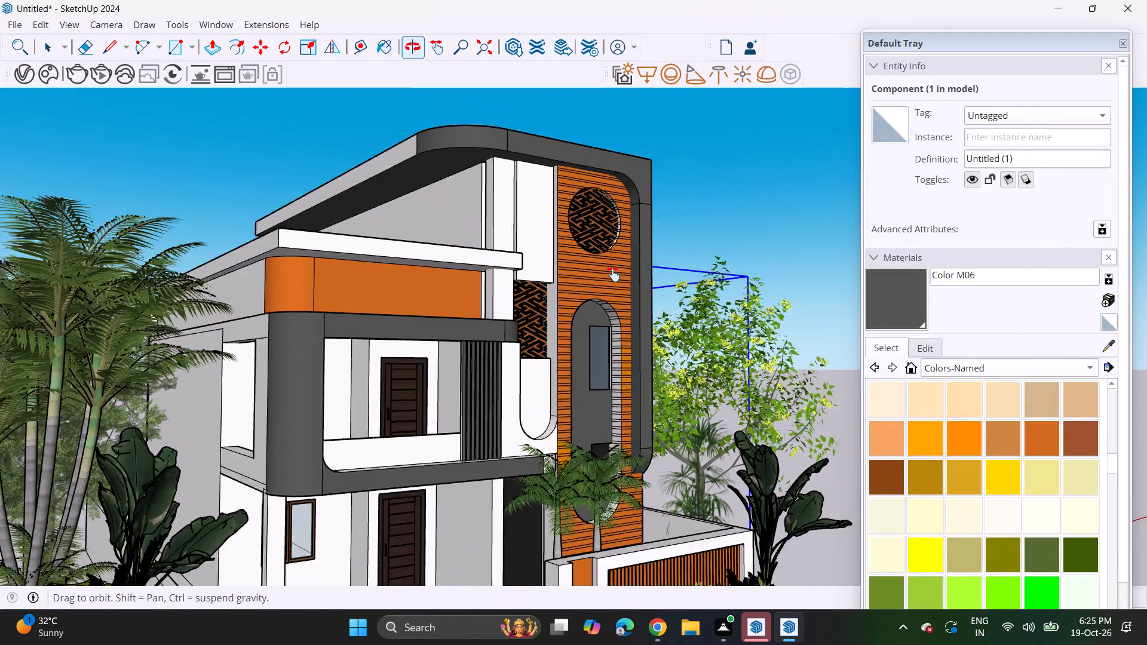
pyautogui.keyDown('shift'); pyautogui.moveTo(613, 274); pyautogui.dragTo(609, 252, button='middle'); pyautogui.keyUp('shift')
pyautogui.moveTo(640, 370); pyautogui.dragTo(590, 444, button='middle')
pyautogui.scroll(18, 592, 442)
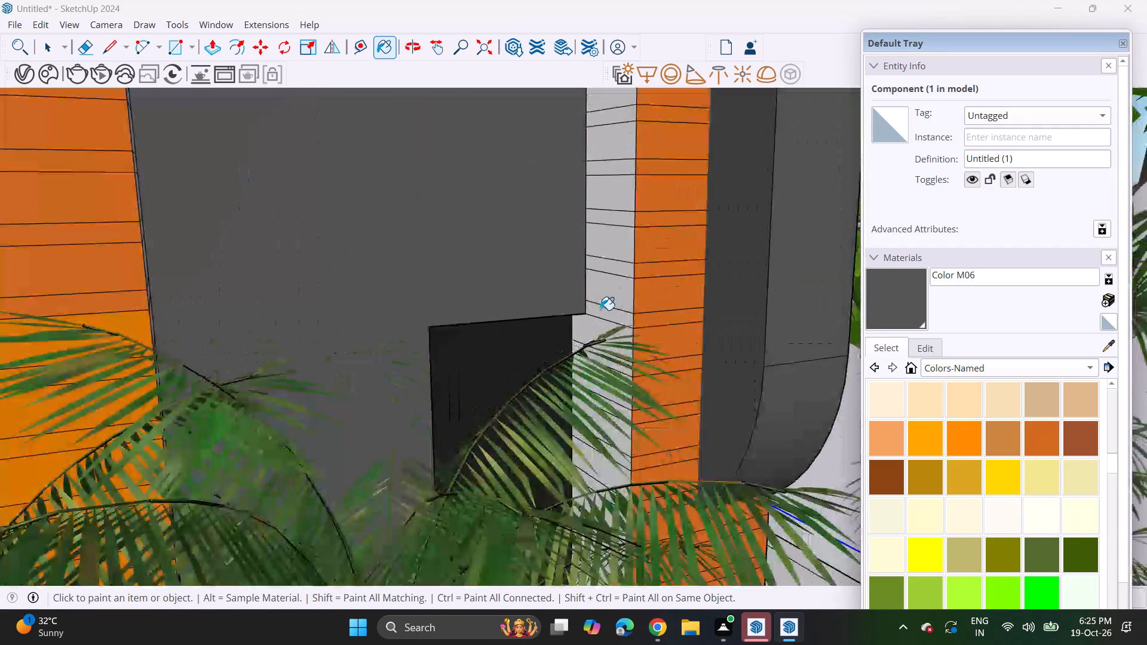
pyautogui.moveTo(594, 345); pyautogui.dragTo(615, 256)
pyautogui.click(615, 256)
pyautogui.click(614, 281)
pyautogui.moveTo(614, 284); pyautogui.dragTo(614, 290)
pyautogui.click(614, 275)
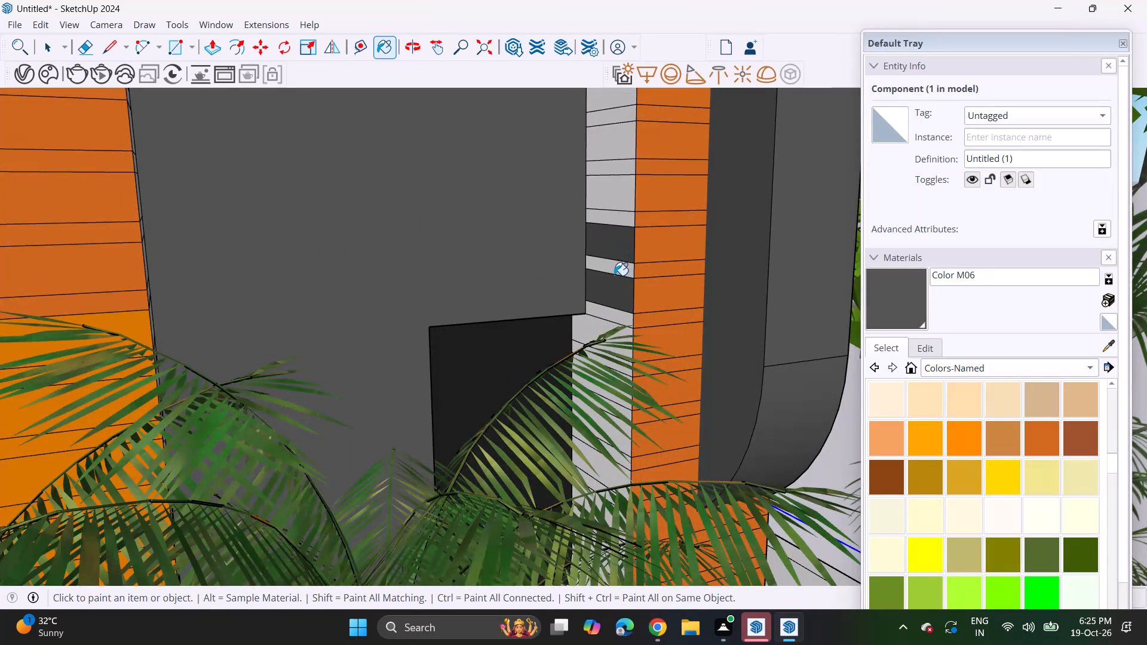
pyautogui.doubleClick(614, 264)
pyautogui.click(618, 207)
pyautogui.moveTo(615, 208); pyautogui.dragTo(614, 217)
pyautogui.click(614, 217)
pyautogui.click(599, 133)
pyautogui.click(603, 148)
pyautogui.moveTo(605, 157); pyautogui.dragTo(606, 163)
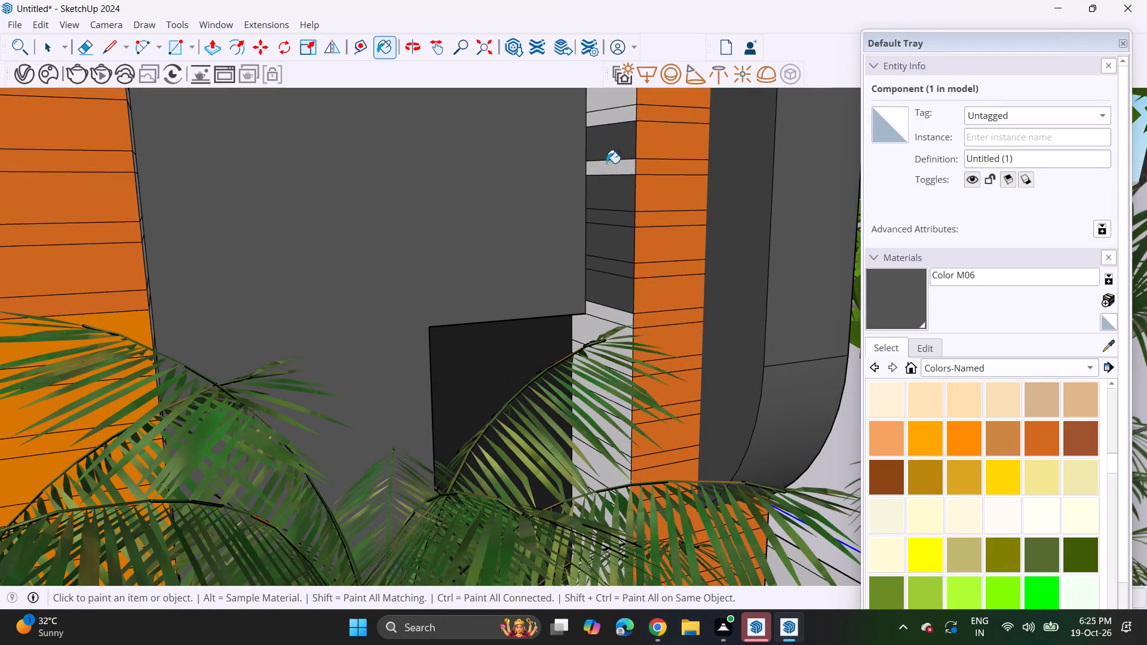
pyautogui.moveTo(606, 163); pyautogui.dragTo(608, 167)
pyautogui.click(608, 167)
# Paint the right-hand reveal strips beside the upper part of the dark opening, showing through the palm fronds, with Color M06.
pyautogui.moveTo(611, 192); pyautogui.dragTo(612, 229)
pyautogui.moveTo(612, 257); pyautogui.dragTo(611, 270)
pyautogui.moveTo(606, 310); pyautogui.dragTo(606, 324)
pyautogui.moveTo(604, 332); pyautogui.dragTo(599, 350)
pyautogui.click(594, 360)
pyautogui.click(597, 312)
pyautogui.moveTo(599, 351); pyautogui.dragTo(599, 372)
pyautogui.moveTo(596, 380); pyautogui.dragTo(595, 389)
pyautogui.click(593, 396)
pyautogui.moveTo(601, 367); pyautogui.dragTo(601, 384)
pyautogui.click(602, 357)
pyautogui.moveTo(605, 361); pyautogui.dragTo(606, 370)
pyautogui.moveTo(608, 377); pyautogui.dragTo(609, 391)
pyautogui.moveTo(606, 406); pyautogui.dragTo(605, 435)
pyautogui.click(603, 437)
pyautogui.click(603, 446)
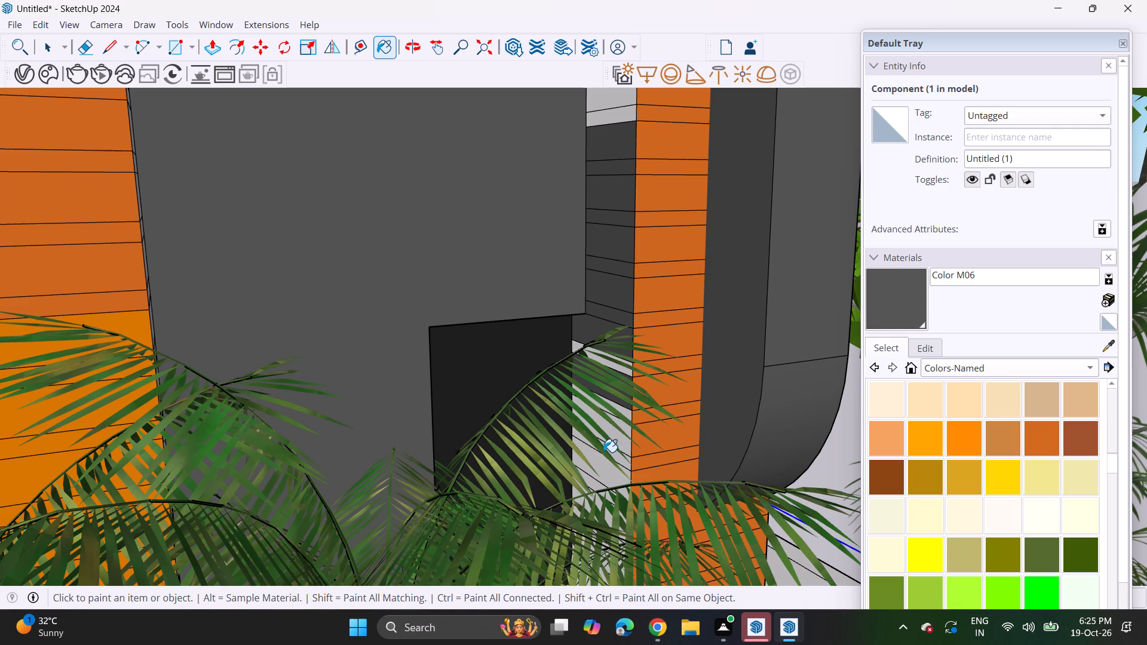
pyautogui.moveTo(611, 429); pyautogui.dragTo(612, 443)
# Paint the recess's remaining light reveal strips alongside the dark opening, behind the palm fronds, with Color M06.
pyautogui.moveTo(609, 437); pyautogui.dragTo(517, 400, button='middle')
pyautogui.scroll(2, 663, 476)
pyautogui.moveTo(660, 475); pyautogui.dragTo(614, 450, button='middle')
pyautogui.moveTo(645, 482); pyautogui.dragTo(637, 411, button='middle')
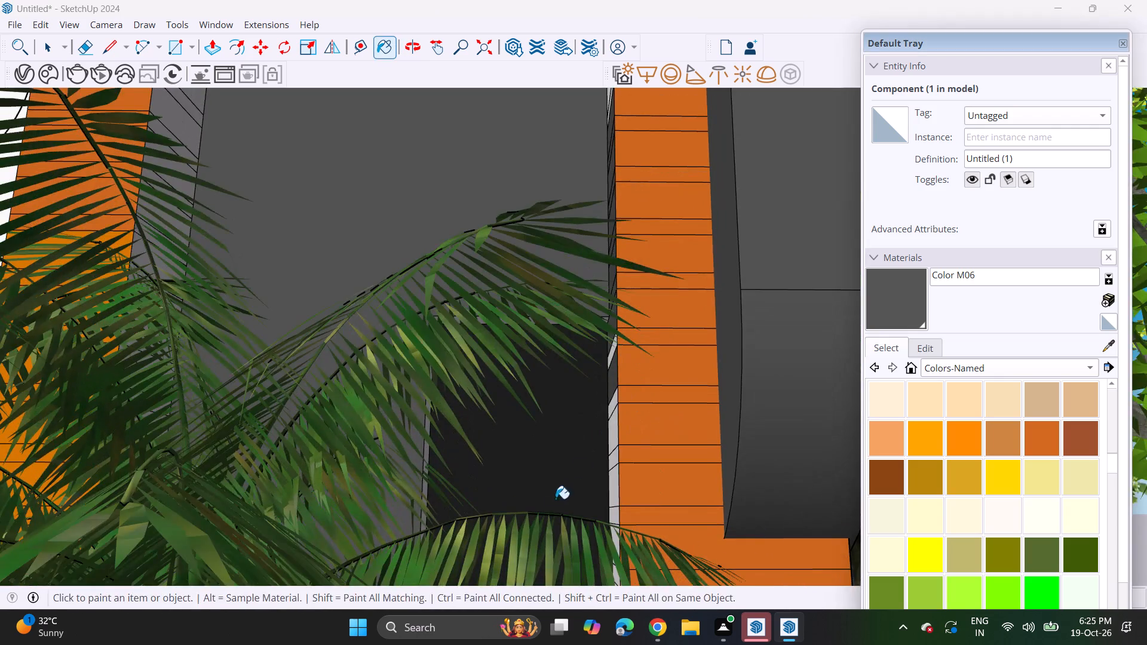
pyautogui.moveTo(554, 500); pyautogui.dragTo(931, 623, button='middle')
pyautogui.scroll(1, 642, 521)
pyautogui.moveTo(558, 467); pyautogui.dragTo(680, 598, button='middle')
pyautogui.scroll(1, 647, 625)
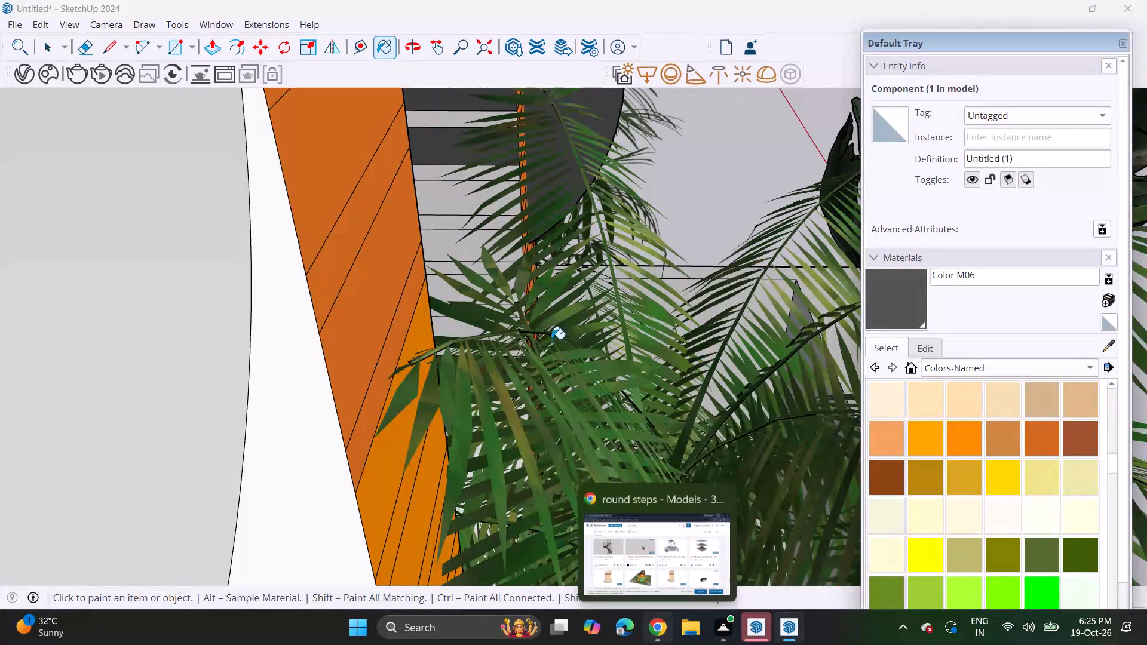
pyautogui.keyDown('shift'); pyautogui.moveTo(525, 264); pyautogui.dragTo(598, 388, button='middle'); pyautogui.keyUp('shift')
pyautogui.moveTo(557, 325); pyautogui.dragTo(393, 376, button='middle')
pyautogui.scroll(2, 484, 282)
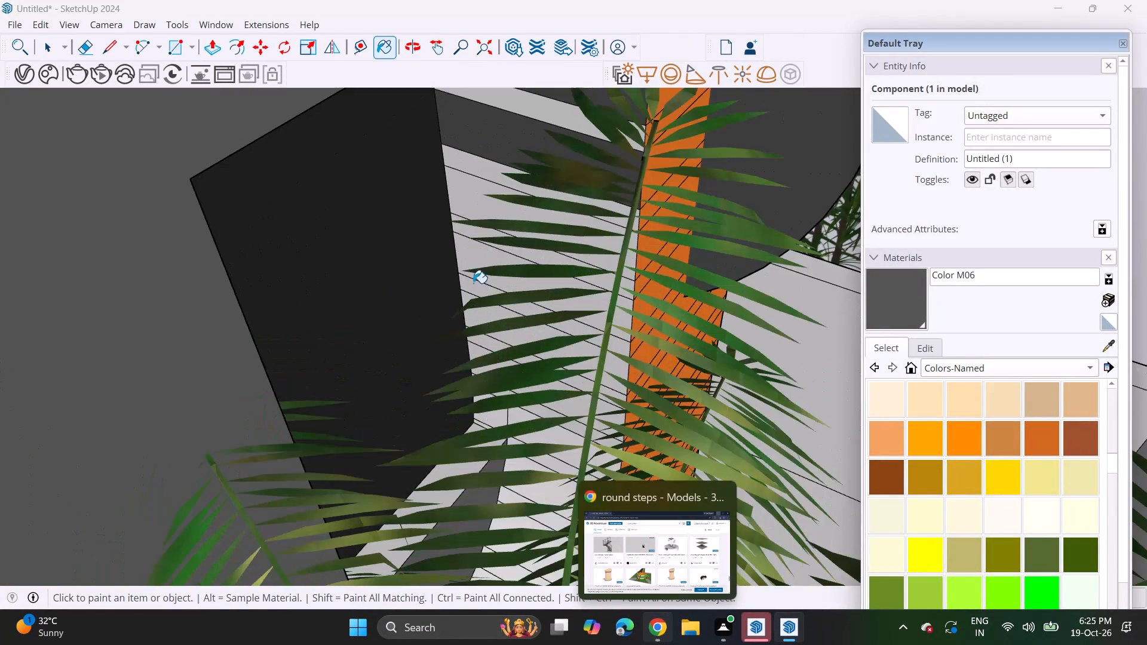
pyautogui.scroll(4, 473, 283)
pyautogui.middleClick(429, 304)
pyautogui.moveTo(443, 301); pyautogui.dragTo(526, 277, button='middle')
pyautogui.keyDown('shift'); pyautogui.moveTo(554, 189); pyautogui.dragTo(512, 429, button='middle'); pyautogui.keyUp('shift')
pyautogui.moveTo(514, 348); pyautogui.dragTo(514, 313, button='middle')
pyautogui.scroll(1, 514, 334)
pyautogui.click(535, 247)
pyautogui.moveTo(523, 340); pyautogui.dragTo(526, 361)
pyautogui.click(519, 385)
pyautogui.click(520, 403)
pyautogui.moveTo(523, 417); pyautogui.dragTo(525, 433)
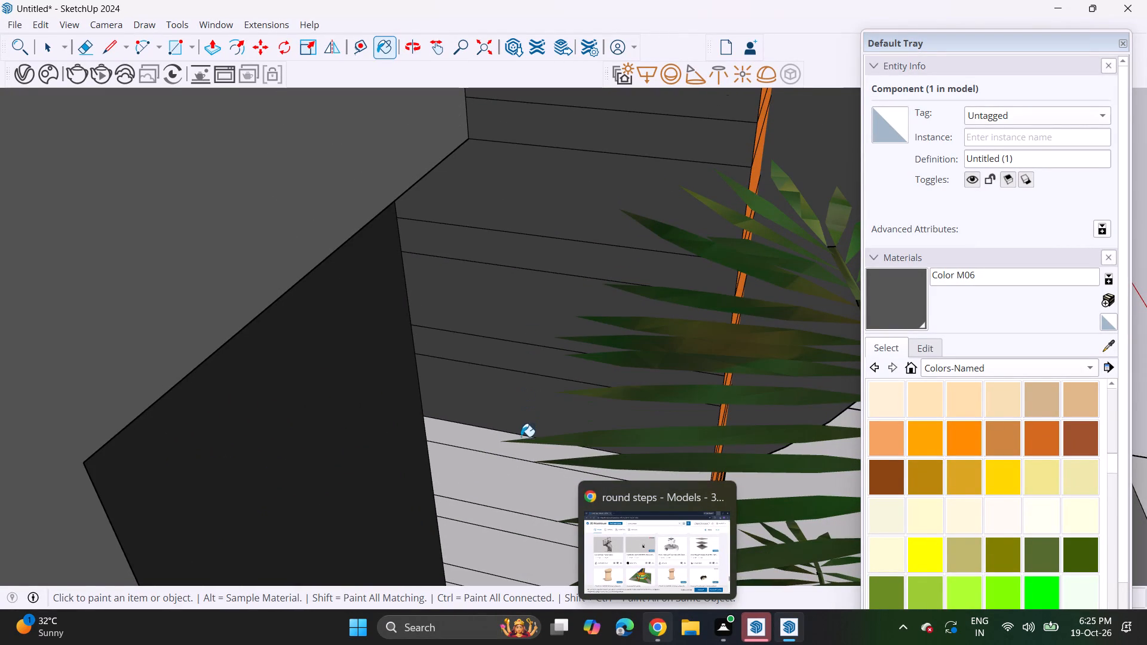
pyautogui.moveTo(521, 439); pyautogui.dragTo(517, 457)
pyautogui.click(505, 465)
pyautogui.moveTo(504, 477); pyautogui.dragTo(504, 492)
pyautogui.moveTo(504, 494); pyautogui.dragTo(504, 506)
pyautogui.click(503, 514)
pyautogui.moveTo(503, 524); pyautogui.dragTo(503, 530)
pyautogui.moveTo(503, 540); pyautogui.dragTo(503, 549)
pyautogui.moveTo(504, 555); pyautogui.dragTo(495, 579)
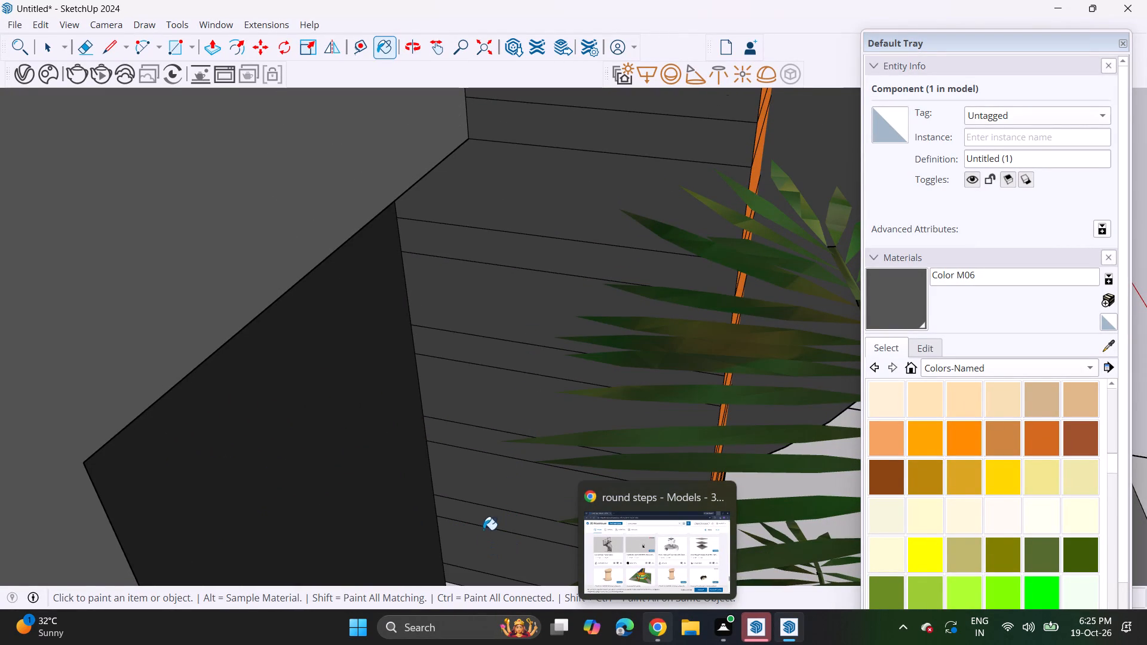
# Paint the reveal strips and small pieces around the dark opening's lower corner with Color M06.
pyautogui.keyDown('shift'); pyautogui.moveTo(508, 487); pyautogui.dragTo(489, 284, button='middle'); pyautogui.keyUp('shift')
pyautogui.moveTo(489, 252); pyautogui.dragTo(490, 414, button='middle')
pyautogui.moveTo(498, 453); pyautogui.dragTo(504, 457)
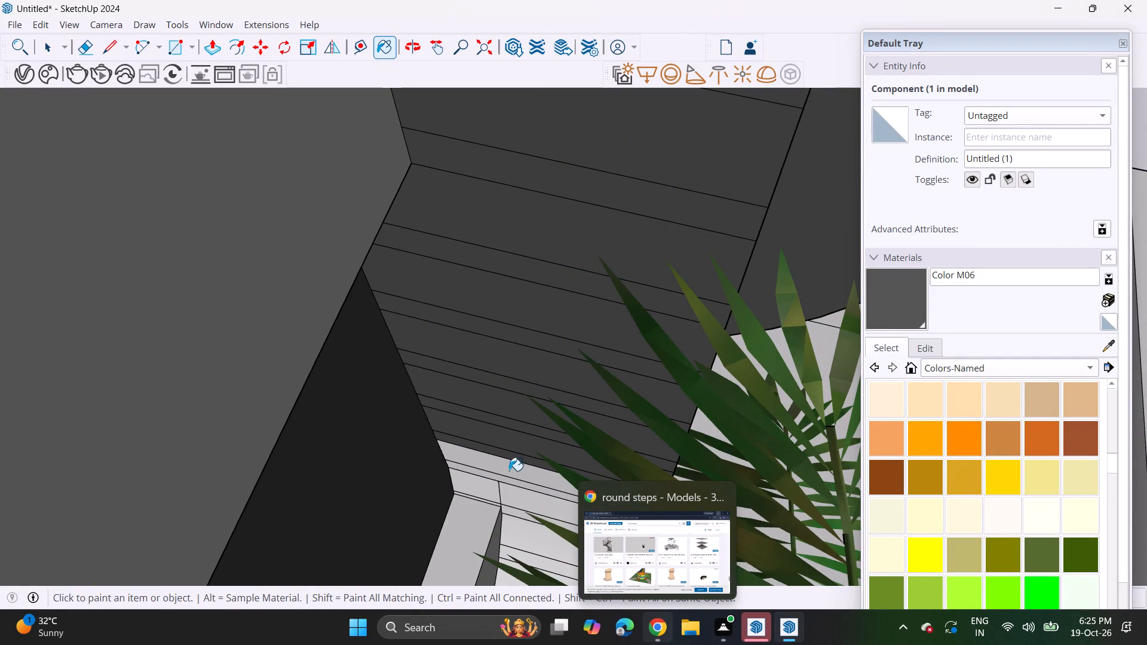
pyautogui.moveTo(509, 471); pyautogui.dragTo(509, 477)
pyautogui.click(509, 490)
pyautogui.moveTo(512, 499); pyautogui.dragTo(519, 503)
pyautogui.click(520, 492)
pyautogui.click(523, 475)
pyautogui.click(522, 484)
pyautogui.click(522, 489)
pyautogui.moveTo(462, 485); pyautogui.dragTo(472, 497)
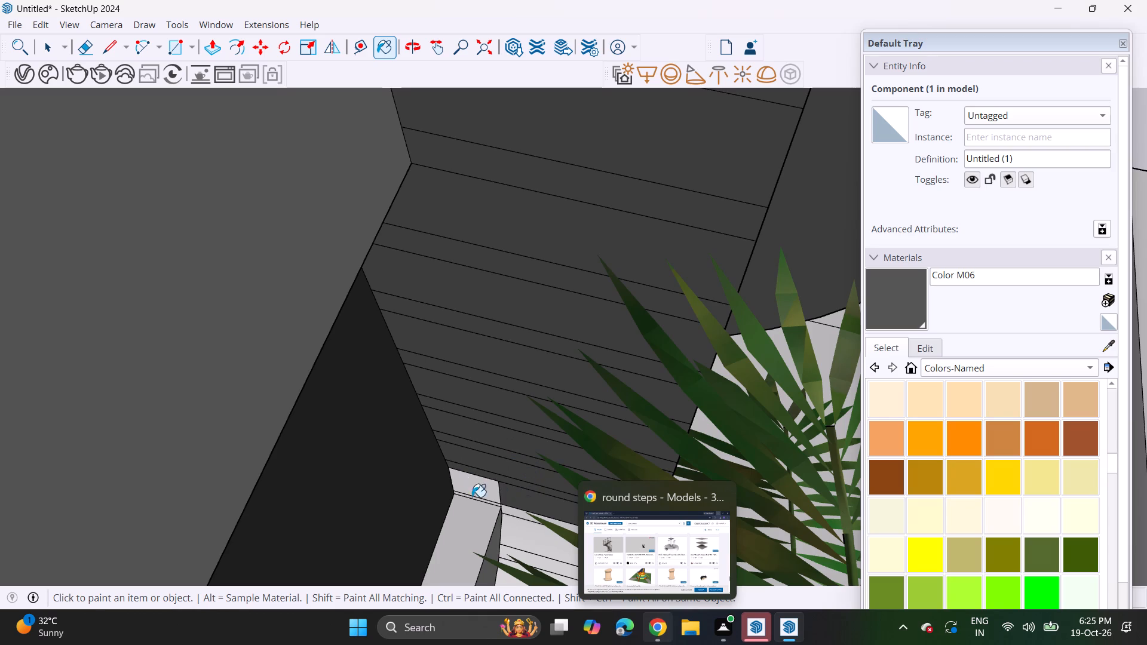
pyautogui.moveTo(472, 497); pyautogui.dragTo(488, 503)
pyautogui.click(526, 512)
pyautogui.click(494, 484)
pyautogui.click(519, 533)
pyautogui.moveTo(526, 535); pyautogui.dragTo(527, 546)
pyautogui.click(523, 514)
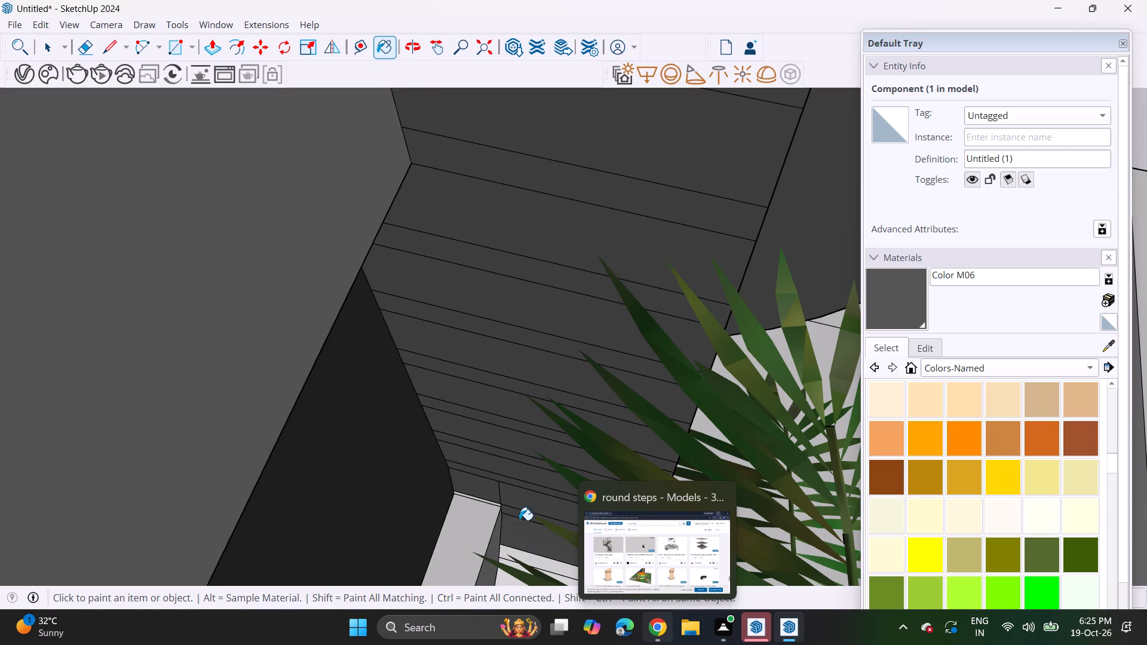
# Paint the reveal strips below the dark opening's corner, toward the bottom of the recess, with Color M06.
pyautogui.keyDown('shift'); pyautogui.moveTo(515, 512); pyautogui.dragTo(474, 310, button='middle'); pyautogui.keyUp('shift')
pyautogui.moveTo(492, 408); pyautogui.dragTo(612, 447, button='middle')
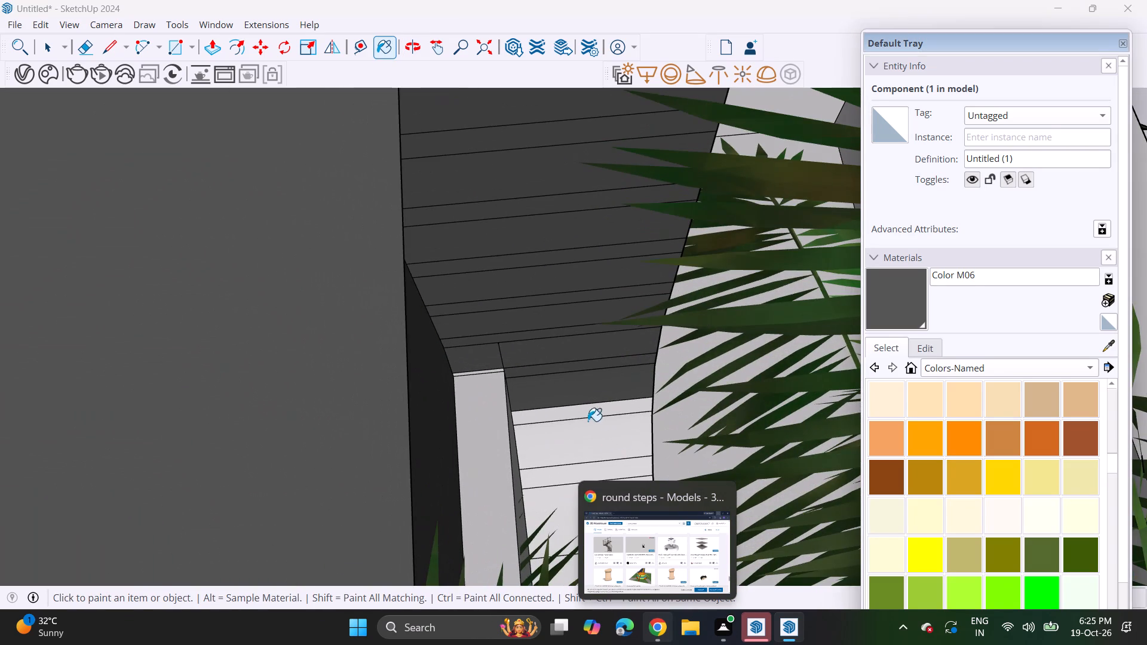
pyautogui.moveTo(592, 406); pyautogui.dragTo(597, 415)
pyautogui.click(597, 423)
pyautogui.moveTo(597, 437); pyautogui.dragTo(597, 443)
pyautogui.moveTo(594, 462); pyautogui.dragTo(591, 476)
pyautogui.click(582, 477)
pyautogui.moveTo(575, 489); pyautogui.dragTo(556, 502)
pyautogui.click(551, 501)
pyautogui.moveTo(550, 508); pyautogui.dragTo(550, 513)
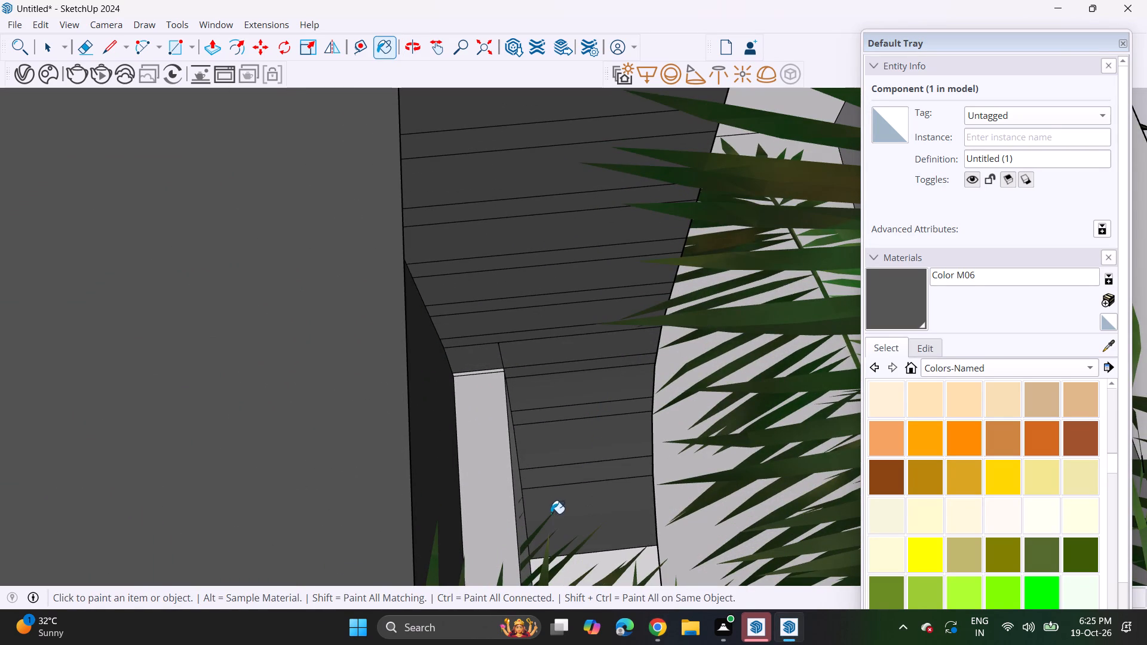
pyautogui.moveTo(557, 521); pyautogui.dragTo(570, 540)
pyautogui.moveTo(579, 545); pyautogui.dragTo(604, 567)
pyautogui.click(612, 569)
# Paint the recess's right-hand reveal strips below and beside the window's lower corner with Color M06.
pyautogui.moveTo(630, 497); pyautogui.dragTo(287, 583, button='middle')
pyautogui.moveTo(287, 583); pyautogui.dragTo(346, 481, button='middle')
pyautogui.keyDown('shift'); pyautogui.moveTo(306, 459); pyautogui.dragTo(897, 257, button='middle'); pyautogui.keyUp('shift')
pyautogui.moveTo(292, 422); pyautogui.dragTo(827, 94, button='middle')
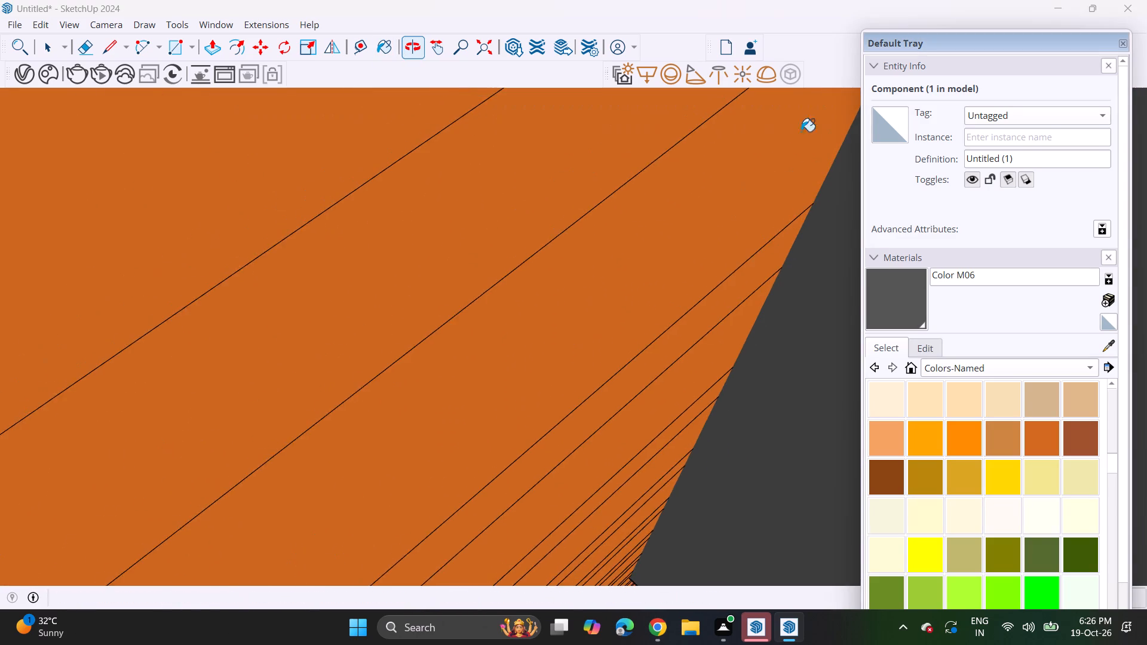
pyautogui.scroll(-20, 673, 228)
pyautogui.scroll(-12, 673, 228)
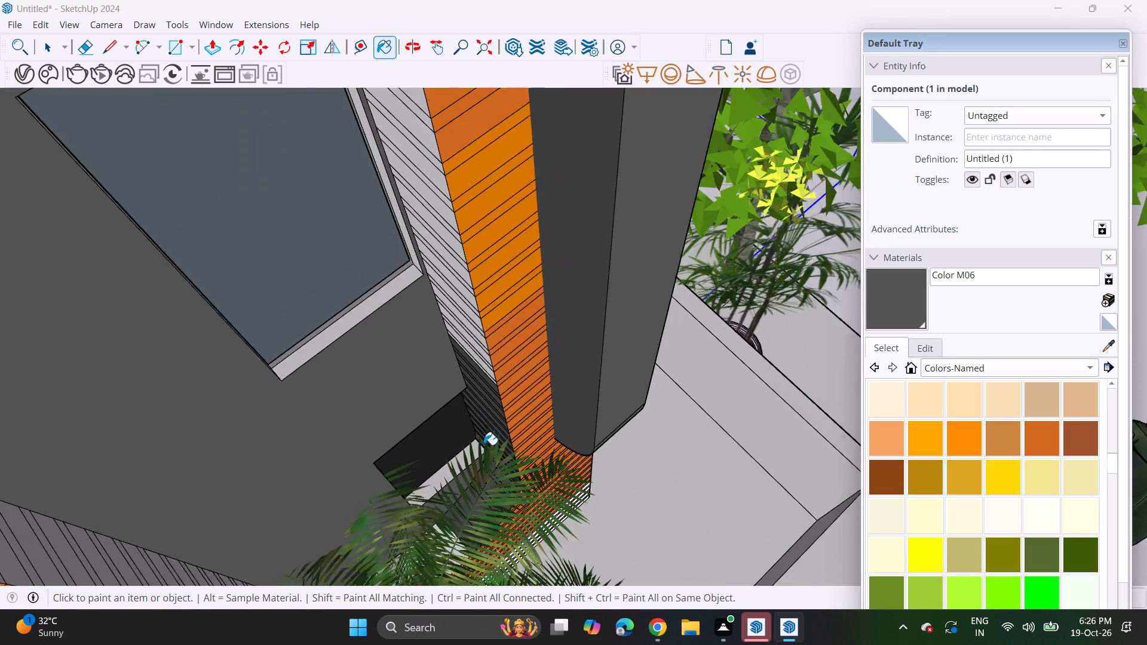
pyautogui.keyDown('shift'); pyautogui.moveTo(422, 480); pyautogui.dragTo(611, 389, button='middle'); pyautogui.keyUp('shift')
pyautogui.keyDown('shift'); pyautogui.moveTo(611, 389); pyautogui.dragTo(579, 492, button='middle'); pyautogui.keyUp('shift')
pyautogui.moveTo(710, 241); pyautogui.dragTo(711, 177, button='middle')
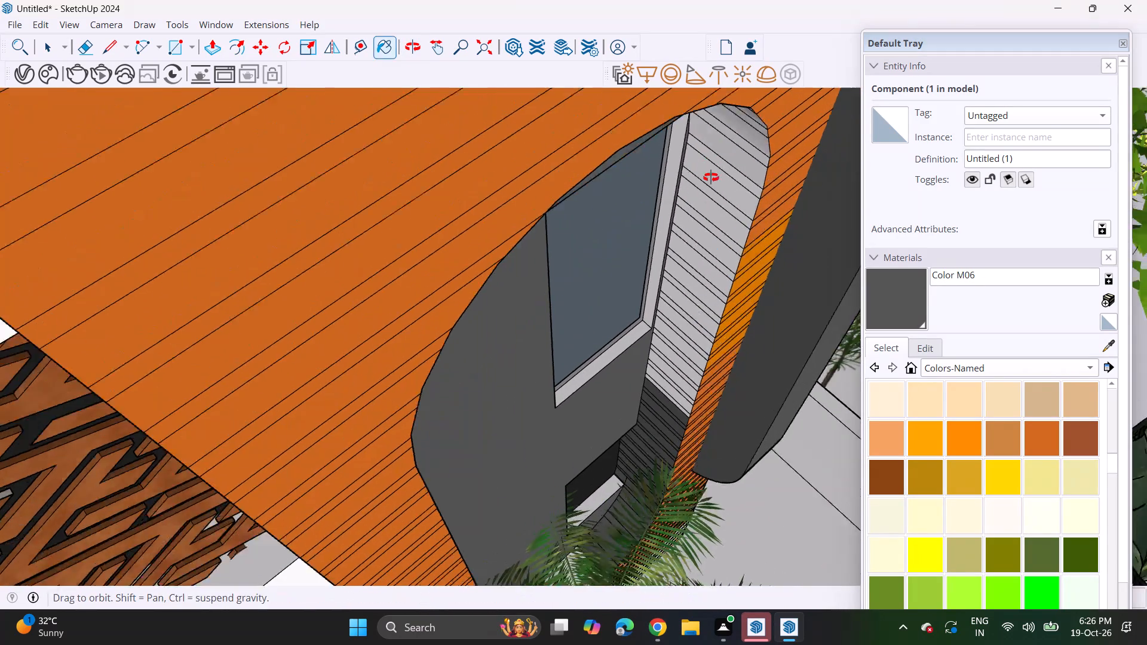
pyautogui.moveTo(711, 177); pyautogui.dragTo(715, 155, button='middle')
pyautogui.scroll(3, 685, 429)
pyautogui.moveTo(671, 405); pyautogui.dragTo(671, 410)
pyautogui.moveTo(668, 416); pyautogui.dragTo(671, 410)
pyautogui.click(675, 400)
pyautogui.click(678, 386)
pyautogui.moveTo(679, 386); pyautogui.dragTo(680, 393)
pyautogui.click(689, 371)
pyautogui.moveTo(683, 373); pyautogui.dragTo(680, 380)
pyautogui.click(680, 380)
pyautogui.click(695, 363)
pyautogui.doubleClick(687, 364)
pyautogui.doubleClick(697, 332)
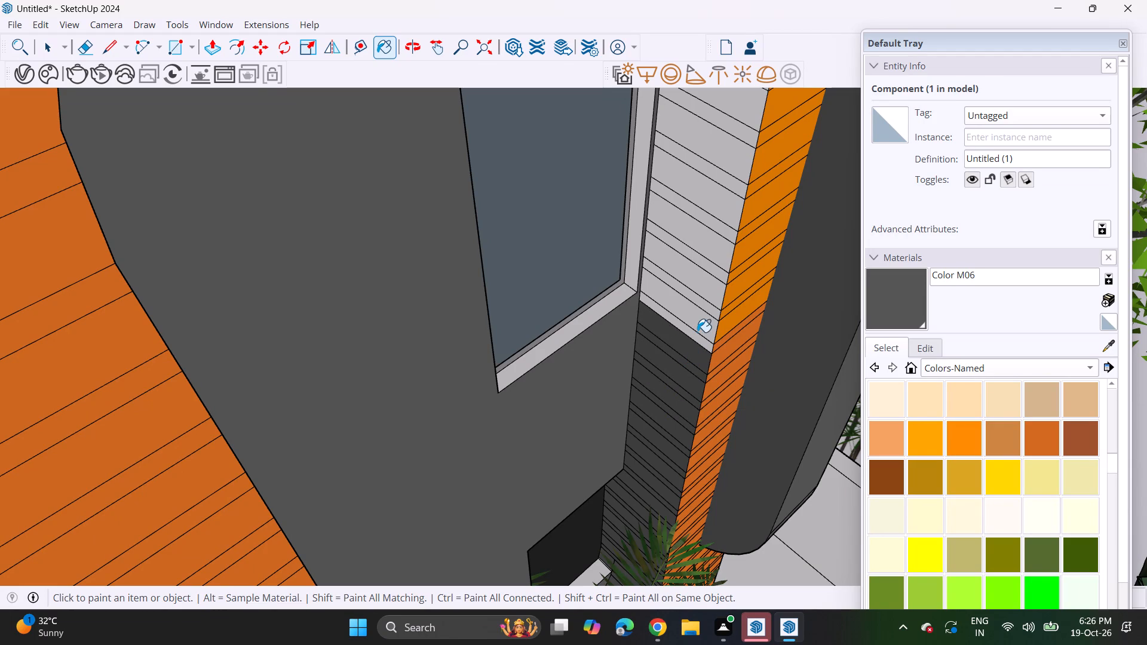
pyautogui.click(689, 337)
pyautogui.click(694, 321)
pyautogui.moveTo(697, 308); pyautogui.dragTo(697, 303)
pyautogui.click(698, 295)
pyautogui.click(698, 287)
pyautogui.click(698, 279)
pyautogui.click(698, 264)
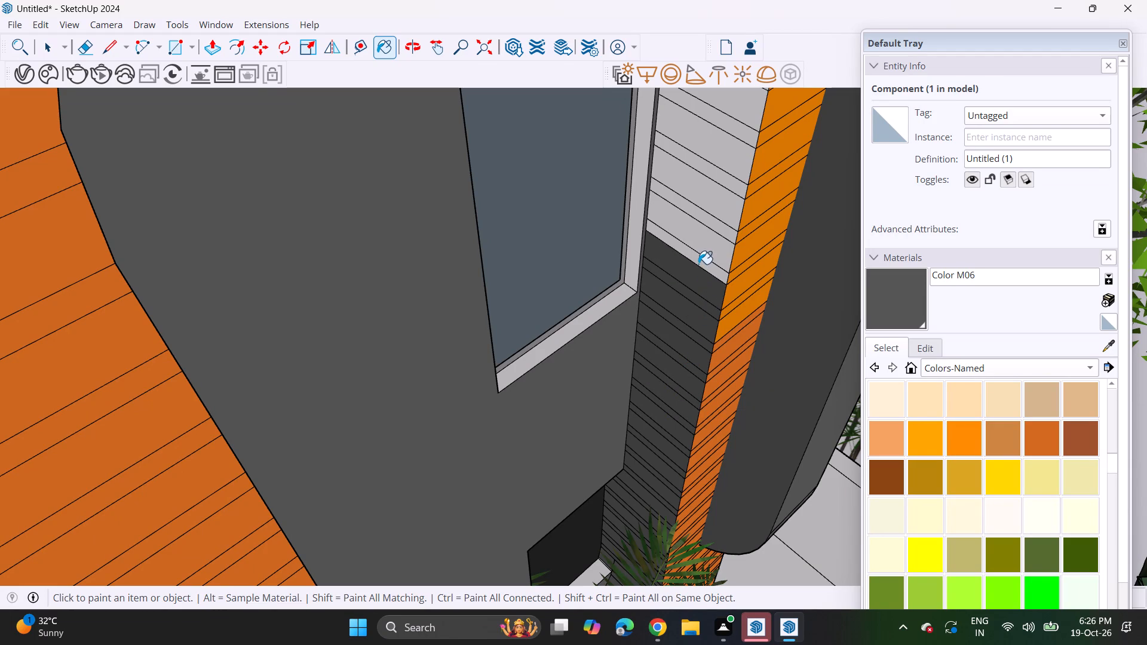
# Paint the reveal strips higher up alongside the window, including the skipped narrow ones, with Color M06.
pyautogui.click(698, 254)
pyautogui.click(701, 239)
pyautogui.click(703, 223)
pyautogui.click(703, 213)
pyautogui.click(705, 201)
pyautogui.click(706, 180)
pyautogui.moveTo(708, 162); pyautogui.dragTo(708, 156)
pyautogui.moveTo(708, 147); pyautogui.dragTo(709, 139)
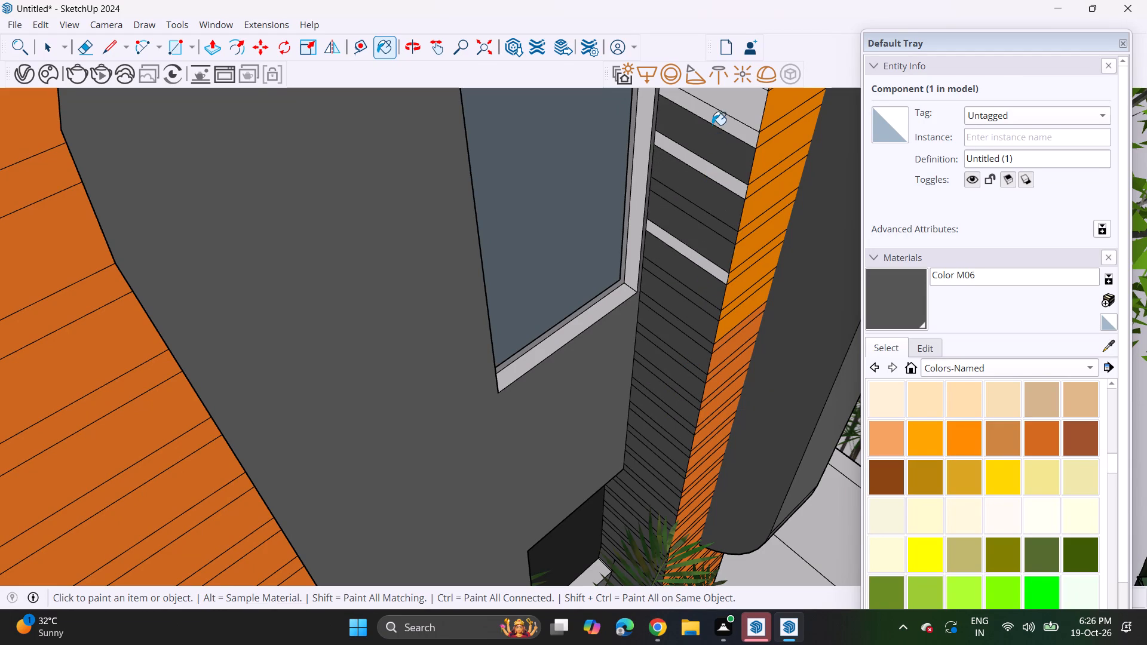
pyautogui.click(712, 125)
pyautogui.click(715, 116)
pyautogui.click(706, 152)
pyautogui.click(707, 168)
pyautogui.moveTo(702, 222); pyautogui.dragTo(701, 243)
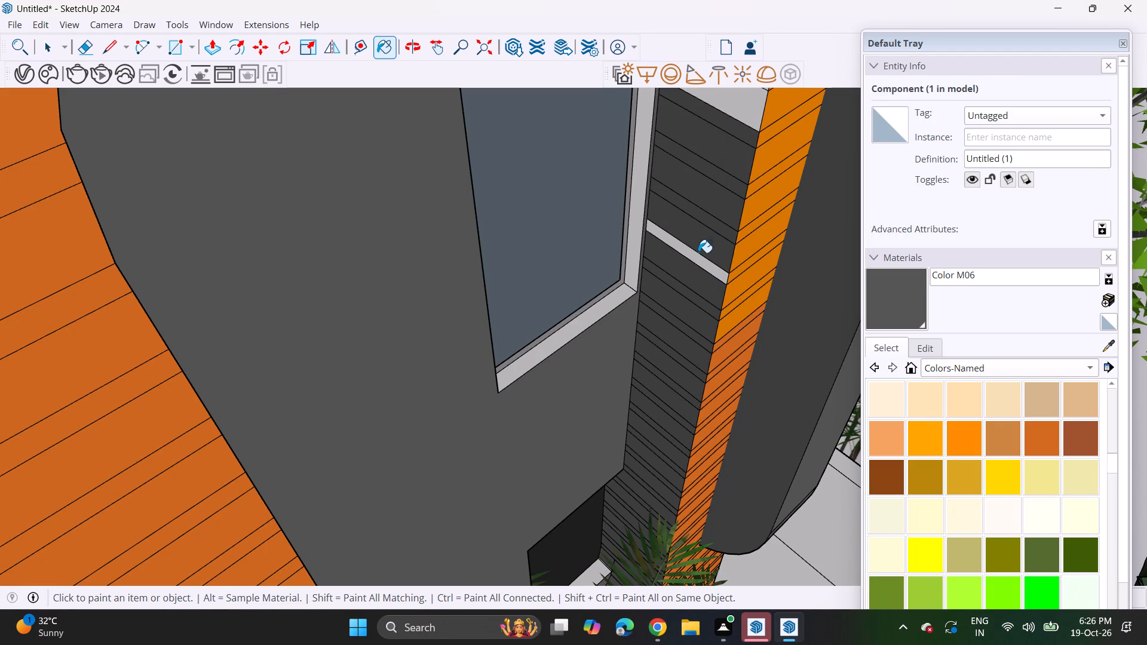
pyautogui.click(698, 254)
pyautogui.click(699, 268)
pyautogui.click(709, 263)
# Paint the right-hand reveal strips alongside the upper part of the window with Color M06.
pyautogui.scroll(-2, 699, 231)
pyautogui.keyDown('shift'); pyautogui.moveTo(692, 226); pyautogui.dragTo(572, 460, button='middle'); pyautogui.keyUp('shift')
pyautogui.moveTo(570, 407); pyautogui.dragTo(579, 198, button='middle')
pyautogui.moveTo(532, 176); pyautogui.dragTo(533, 386, button='middle')
pyautogui.keyDown('shift'); pyautogui.scroll(1, 533, 386); pyautogui.keyUp('shift')
pyautogui.moveTo(562, 401); pyautogui.dragTo(561, 360, button='middle')
pyautogui.scroll(1, 561, 360)
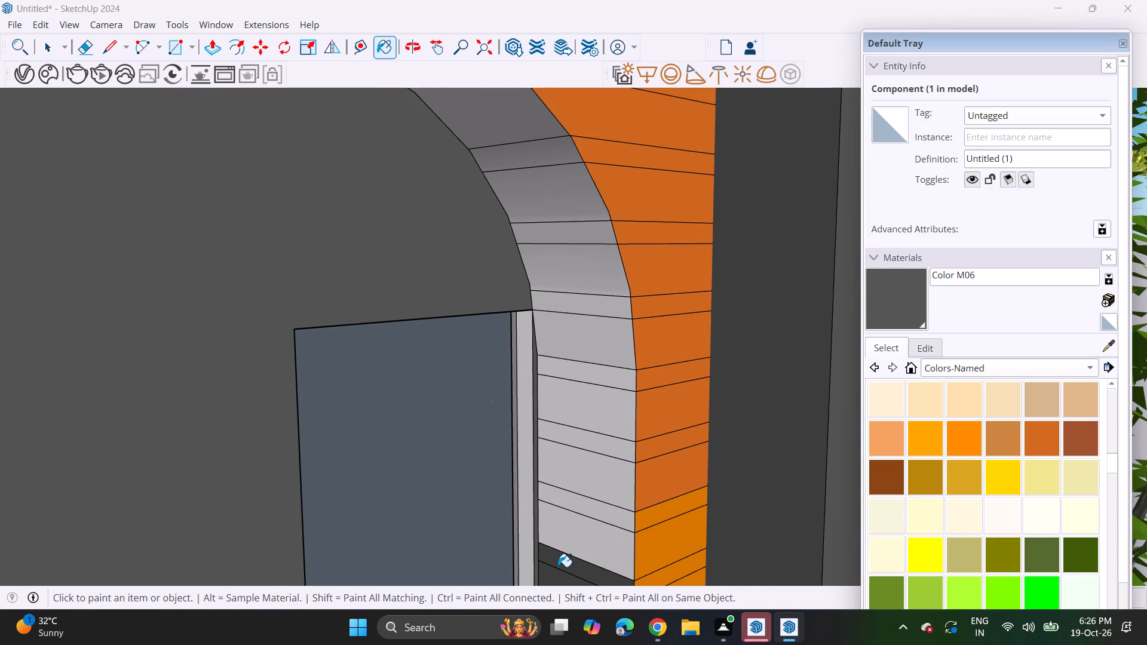
pyautogui.moveTo(558, 568); pyautogui.dragTo(562, 559)
pyautogui.click(575, 518)
pyautogui.click(575, 530)
pyautogui.click(588, 502)
pyautogui.moveTo(587, 494); pyautogui.dragTo(588, 487)
pyautogui.click(593, 465)
pyautogui.moveTo(590, 450); pyautogui.dragTo(585, 439)
# Paint the right-hand reveal strips from beside the window's top corner up the arch's curve with Color M06.
pyautogui.click(582, 427)
pyautogui.moveTo(578, 406); pyautogui.dragTo(576, 397)
pyautogui.moveTo(576, 383); pyautogui.dragTo(576, 374)
pyautogui.click(575, 343)
pyautogui.moveTo(571, 309); pyautogui.dragTo(571, 298)
pyautogui.moveTo(569, 284); pyautogui.dragTo(567, 275)
pyautogui.moveTo(562, 253); pyautogui.dragTo(562, 239)
pyautogui.click(560, 224)
pyautogui.moveTo(556, 208); pyautogui.dragTo(554, 201)
pyautogui.moveTo(551, 188); pyautogui.dragTo(548, 181)
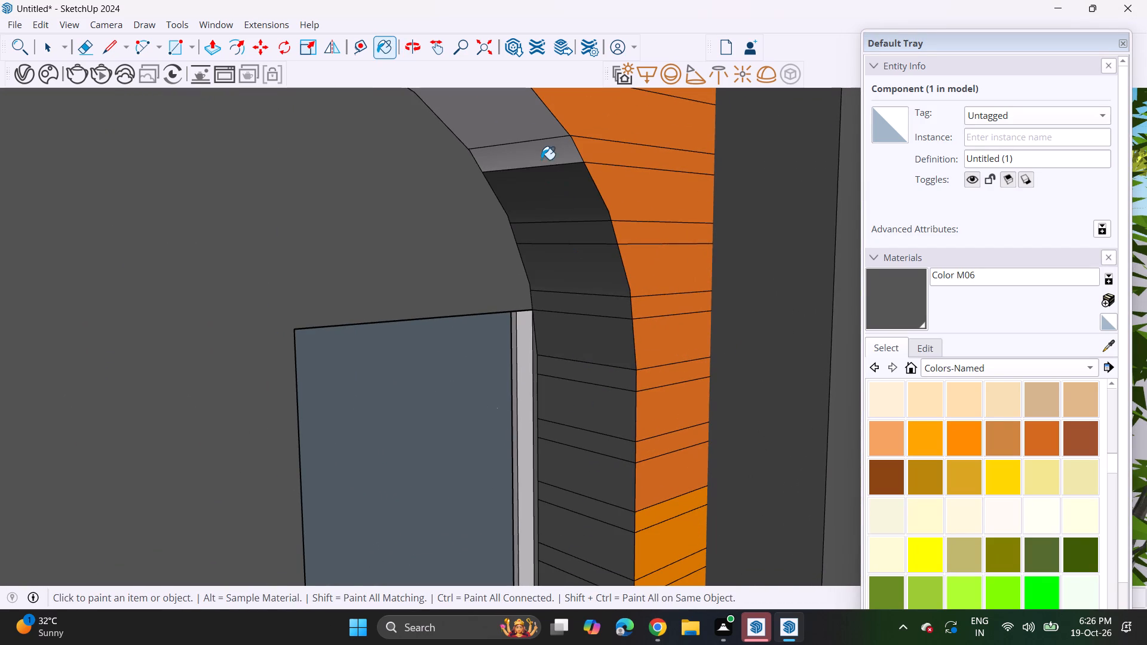
pyautogui.moveTo(541, 158); pyautogui.dragTo(539, 152)
pyautogui.click(528, 127)
# Paint the reveal strips across the arch's crown with Color M06, keeping the front cladding as it was.
pyautogui.moveTo(562, 159); pyautogui.dragTo(342, 92, button='middle')
pyautogui.moveTo(333, 93); pyautogui.dragTo(377, 113, button='middle')
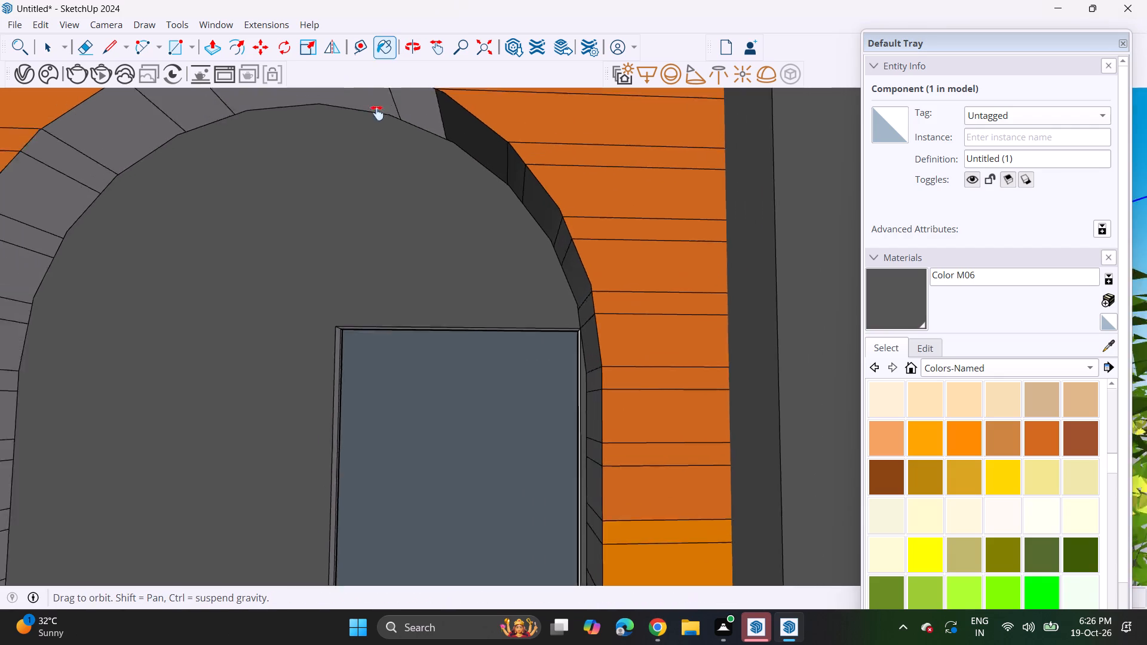
pyautogui.moveTo(377, 113); pyautogui.dragTo(436, 193, button='middle')
pyautogui.keyDown('shift'); pyautogui.scroll(1, 387, 117); pyautogui.keyUp('shift')
pyautogui.moveTo(630, 208); pyautogui.dragTo(624, 211)
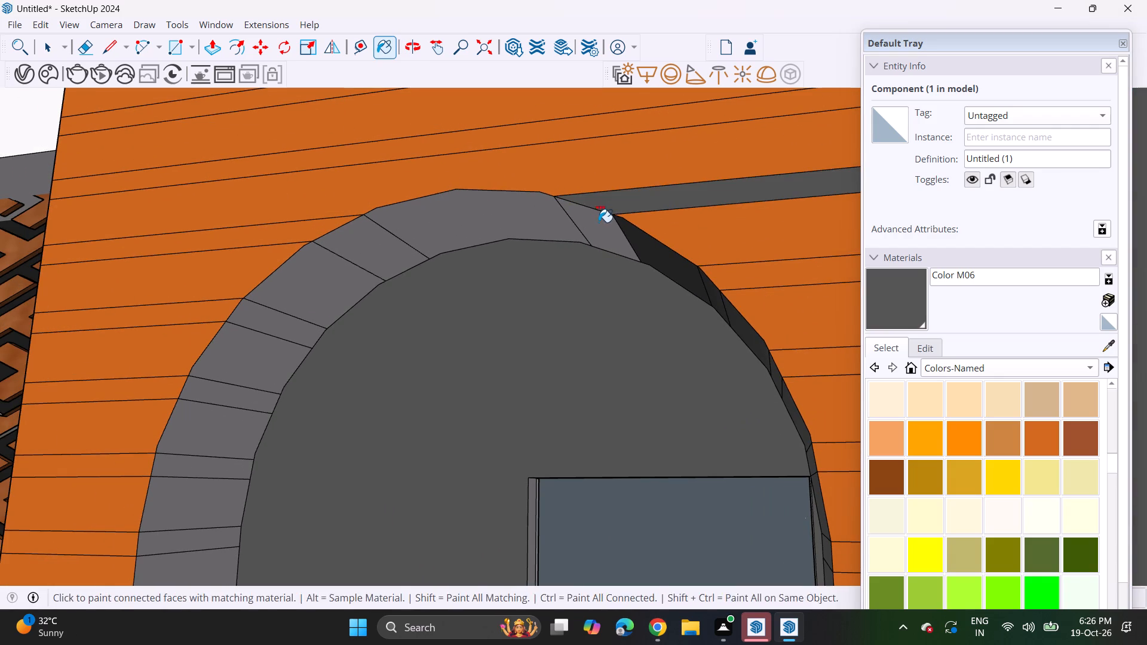
pyautogui.hotkey('ctrl', 'z')
pyautogui.click(608, 220)
pyautogui.moveTo(569, 225); pyautogui.dragTo(558, 225)
pyautogui.moveTo(478, 212); pyautogui.dragTo(469, 213)
pyautogui.click(368, 260)
pyautogui.click(336, 291)
# Paint the reveal strips down the arch's left-hand curve with Color M06.
pyautogui.moveTo(278, 324); pyautogui.dragTo(275, 334)
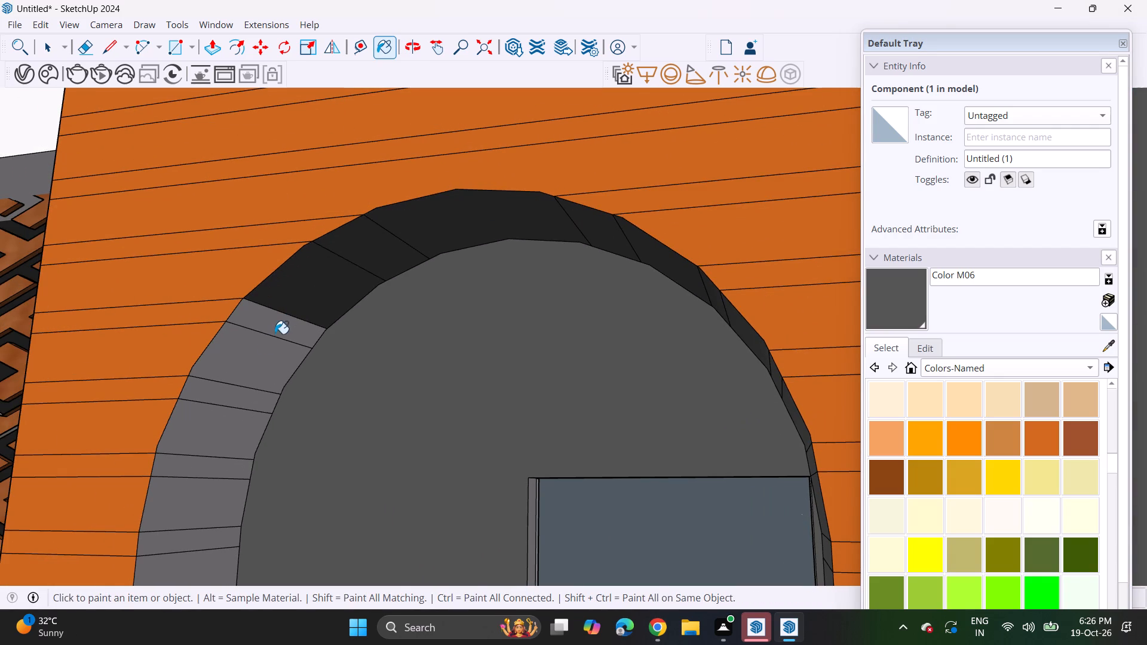
pyautogui.moveTo(275, 334); pyautogui.dragTo(272, 337)
pyautogui.moveTo(251, 365); pyautogui.dragTo(239, 379)
pyautogui.moveTo(228, 398); pyautogui.dragTo(221, 424)
pyautogui.moveTo(212, 450); pyautogui.dragTo(210, 474)
pyautogui.moveTo(191, 505); pyautogui.dragTo(186, 529)
pyautogui.moveTo(182, 546); pyautogui.dragTo(182, 558)
pyautogui.moveTo(173, 505); pyautogui.dragTo(178, 500)
pyautogui.moveTo(178, 498); pyautogui.dragTo(182, 508)
pyautogui.moveTo(179, 523); pyautogui.dragTo(179, 533)
pyautogui.click(178, 538)
# Fill in the skipped narrow reveal strips on the arch's left-hand curve with Color M06.
pyautogui.moveTo(204, 450); pyautogui.dragTo(227, 408)
pyautogui.moveTo(241, 375); pyautogui.dragTo(239, 381)
pyautogui.moveTo(229, 386); pyautogui.dragTo(238, 384)
pyautogui.moveTo(249, 370); pyautogui.dragTo(248, 378)
pyautogui.moveTo(291, 305); pyautogui.dragTo(289, 315)
pyautogui.click(281, 322)
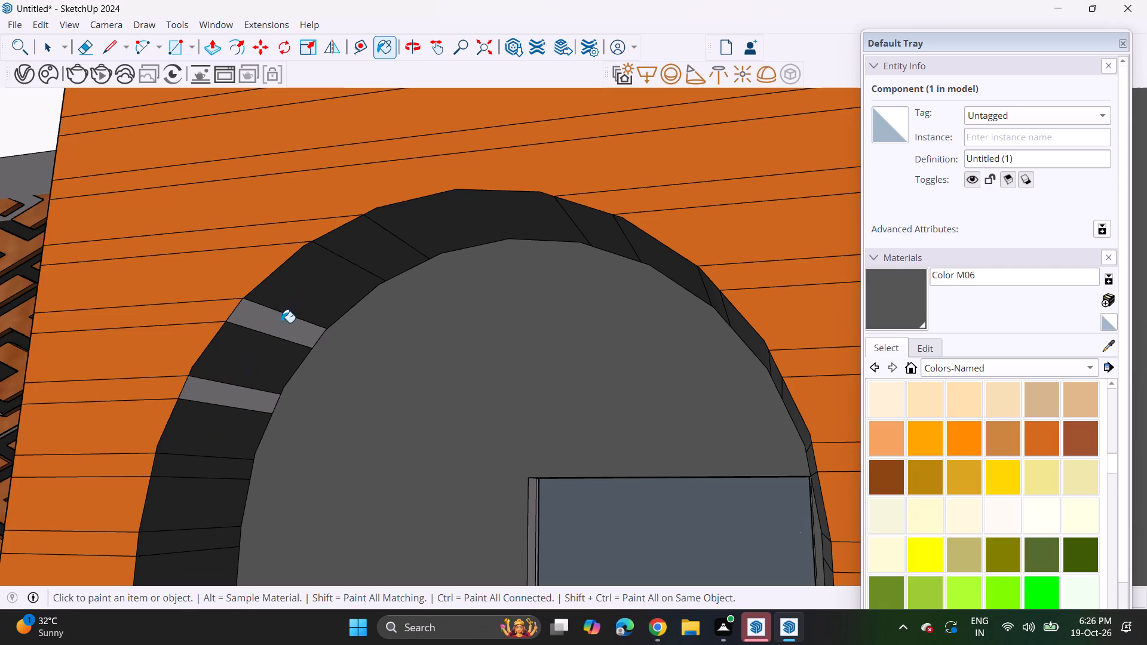
pyautogui.moveTo(255, 379); pyautogui.dragTo(254, 385)
pyautogui.moveTo(248, 391); pyautogui.dragTo(240, 416)
pyautogui.moveTo(239, 411); pyautogui.dragTo(245, 401)
pyautogui.click(247, 400)
# Paint the straight left-hand reveal strips below the arch's curve, opposite the window, with Color M06.
pyautogui.scroll(-6, 238, 406)
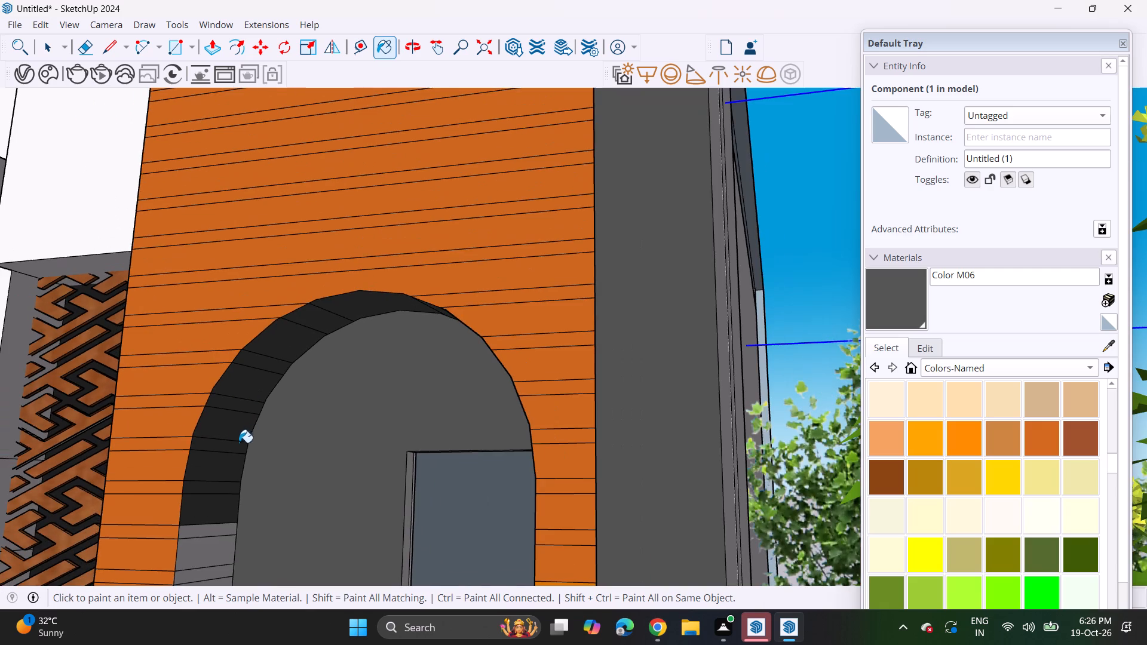
pyautogui.moveTo(252, 404); pyautogui.dragTo(391, 96, button='middle')
pyautogui.moveTo(387, 129); pyautogui.dragTo(262, 364, button='middle')
pyautogui.scroll(3, 303, 309)
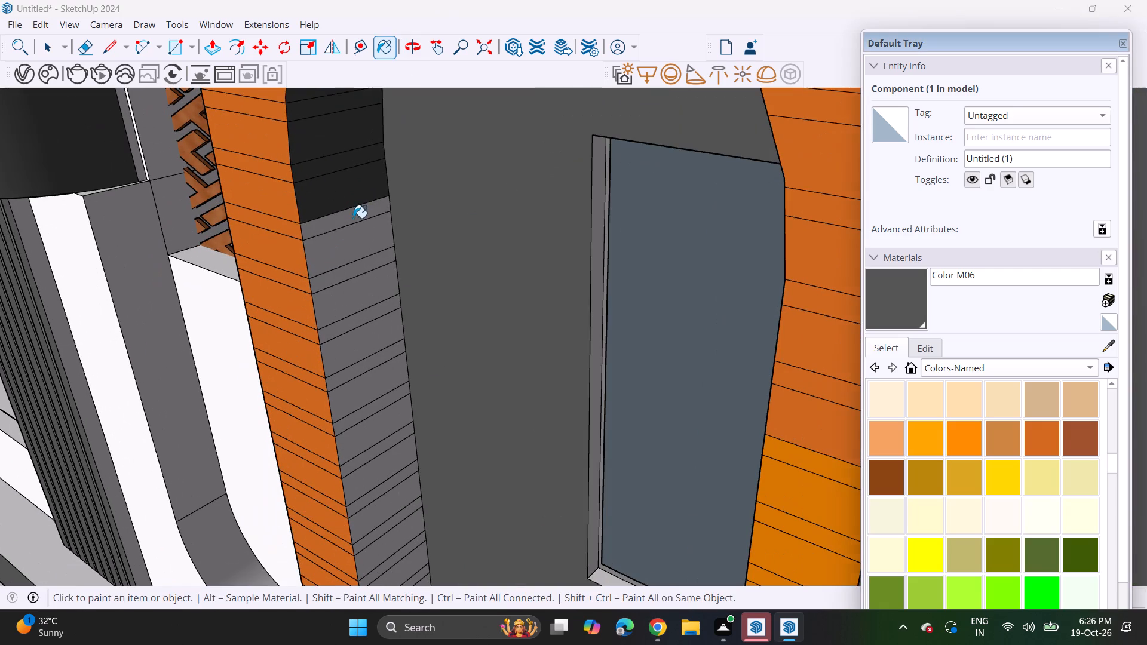
pyautogui.click(353, 218)
pyautogui.click(347, 238)
pyautogui.moveTo(347, 259); pyautogui.dragTo(349, 265)
pyautogui.moveTo(349, 269); pyautogui.dragTo(351, 294)
pyautogui.moveTo(351, 299); pyautogui.dragTo(352, 310)
pyautogui.moveTo(352, 321); pyautogui.dragTo(354, 344)
pyautogui.moveTo(355, 354); pyautogui.dragTo(356, 361)
pyautogui.moveTo(356, 364); pyautogui.dragTo(360, 384)
pyautogui.moveTo(358, 405); pyautogui.dragTo(358, 411)
pyautogui.moveTo(360, 429); pyautogui.dragTo(360, 431)
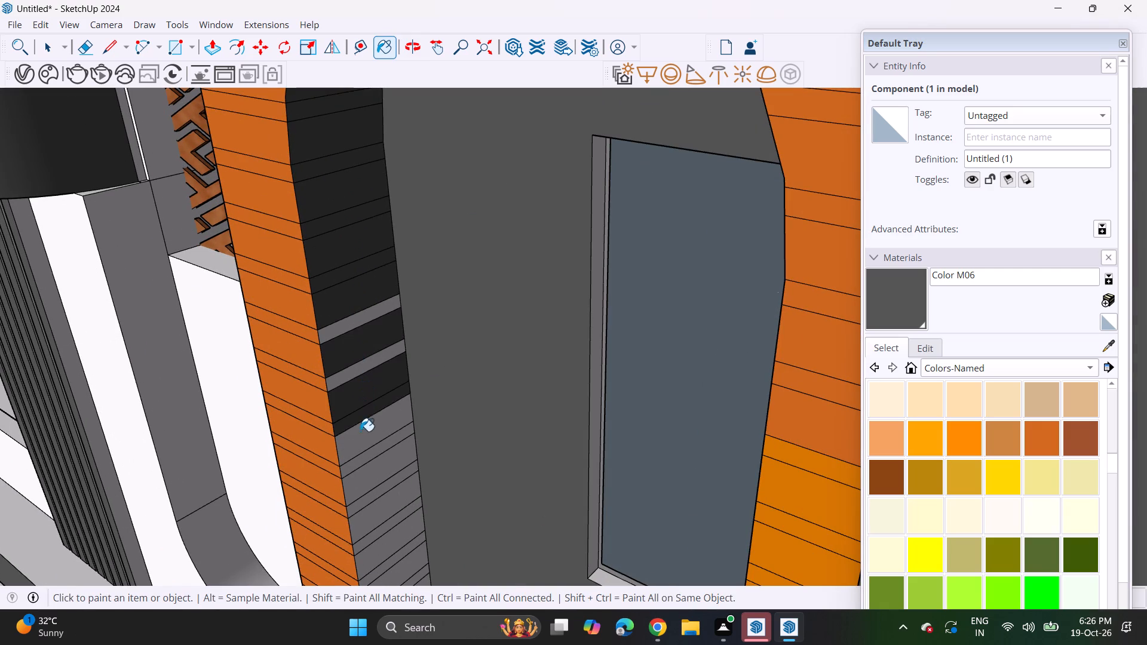
# Continue Color M06 down the left-hand reveal opposite the window, including the skipped narrow strips.
pyautogui.moveTo(360, 431); pyautogui.dragTo(362, 444)
pyautogui.moveTo(363, 447); pyautogui.dragTo(369, 463)
pyautogui.moveTo(370, 472); pyautogui.dragTo(370, 487)
pyautogui.click(352, 373)
pyautogui.click(345, 337)
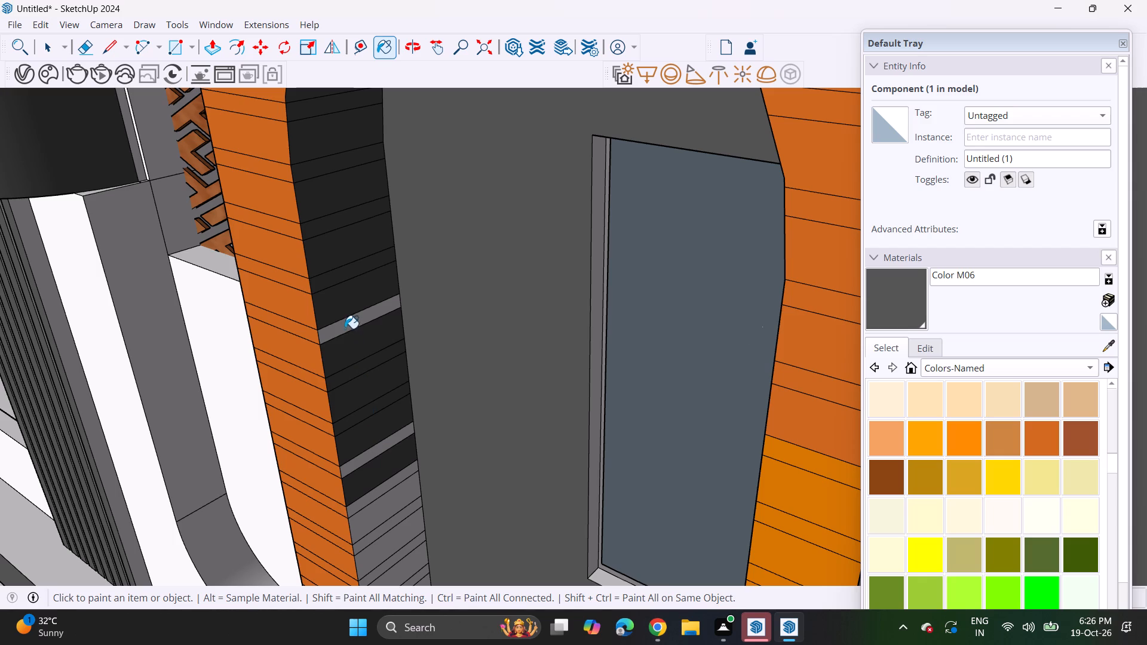
pyautogui.click(345, 328)
pyautogui.moveTo(363, 449); pyautogui.dragTo(370, 463)
pyautogui.click(375, 451)
# Paint the left-hand reveal strips below window level, down to the palm fronds, with Color M06.
pyautogui.keyDown('shift'); pyautogui.moveTo(376, 429); pyautogui.dragTo(382, 2, button='middle'); pyautogui.keyUp('shift')
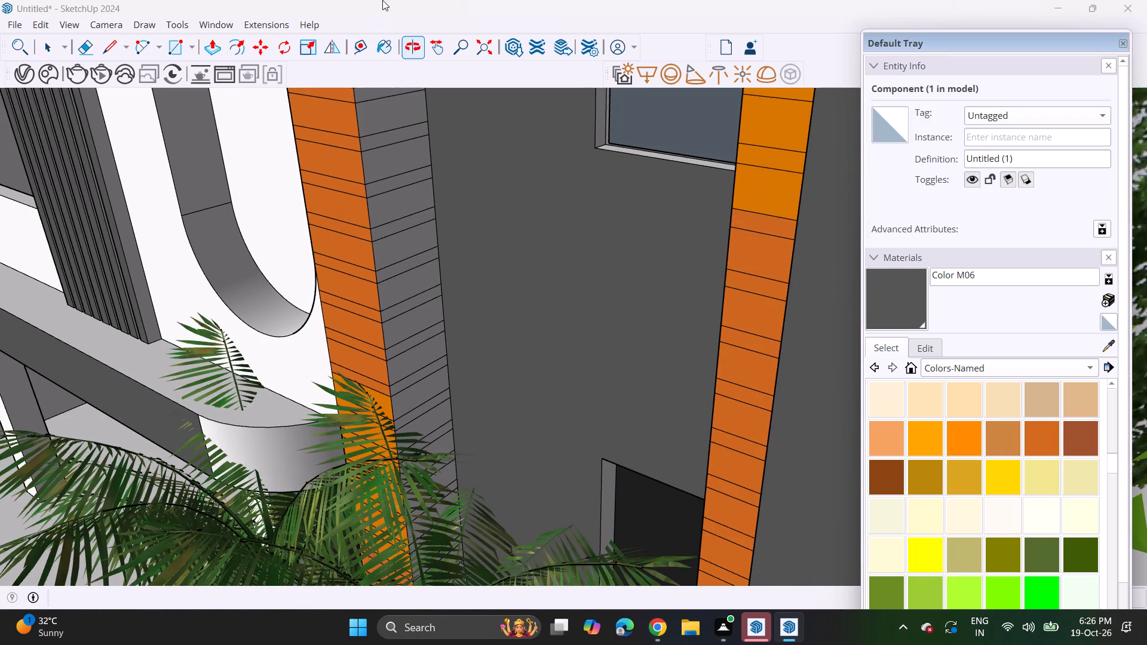
pyautogui.click(375, 93)
pyautogui.click(375, 124)
pyautogui.moveTo(378, 149); pyautogui.dragTo(381, 161)
pyautogui.click(382, 168)
pyautogui.moveTo(385, 182); pyautogui.dragTo(388, 192)
pyautogui.click(388, 208)
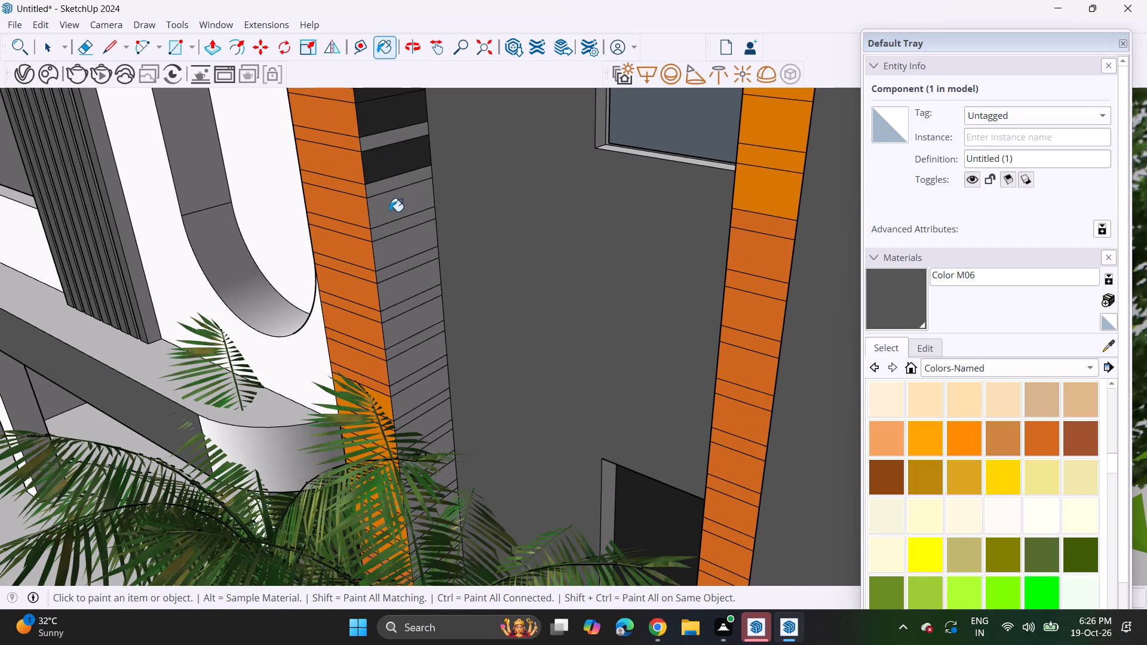
pyautogui.moveTo(391, 219); pyautogui.dragTo(393, 230)
pyautogui.moveTo(395, 242); pyautogui.dragTo(398, 300)
pyautogui.click(398, 300)
pyautogui.moveTo(404, 325); pyautogui.dragTo(407, 341)
pyautogui.moveTo(409, 348); pyautogui.dragTo(411, 357)
pyautogui.moveTo(412, 371); pyautogui.dragTo(415, 392)
pyautogui.moveTo(413, 403); pyautogui.dragTo(413, 418)
pyautogui.moveTo(412, 414); pyautogui.dragTo(415, 420)
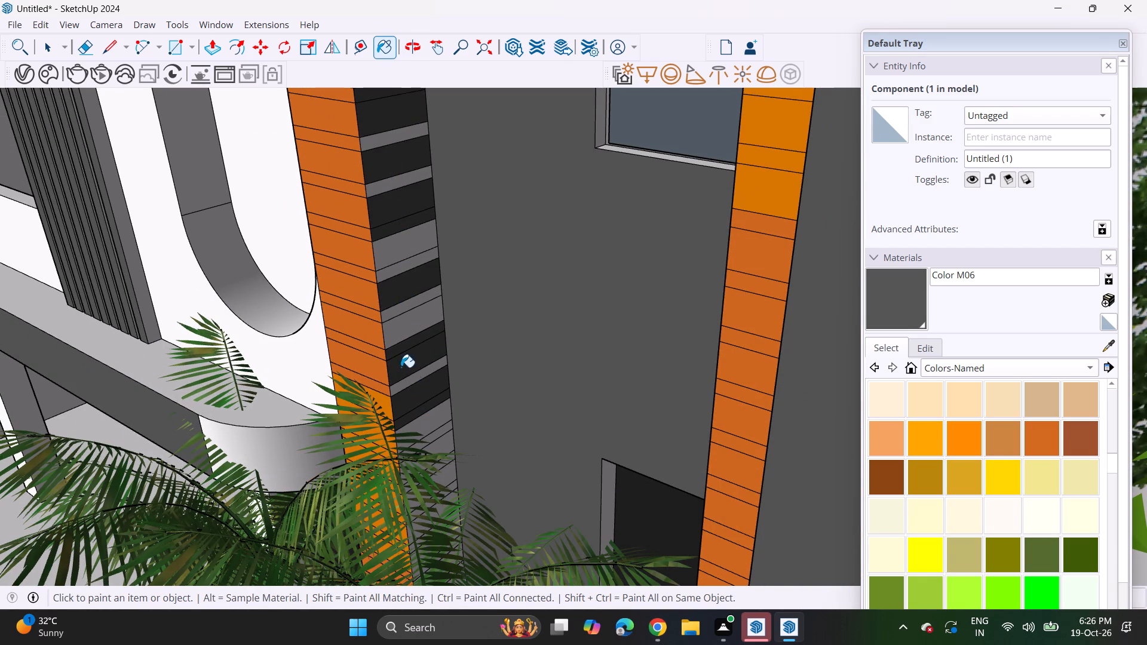
# Fill in the skipped left-hand reveal strips between window level and the palm fronds with Color M06.
pyautogui.moveTo(401, 367); pyautogui.dragTo(406, 383)
pyautogui.click(393, 333)
pyautogui.click(393, 309)
pyautogui.click(391, 272)
pyautogui.click(388, 257)
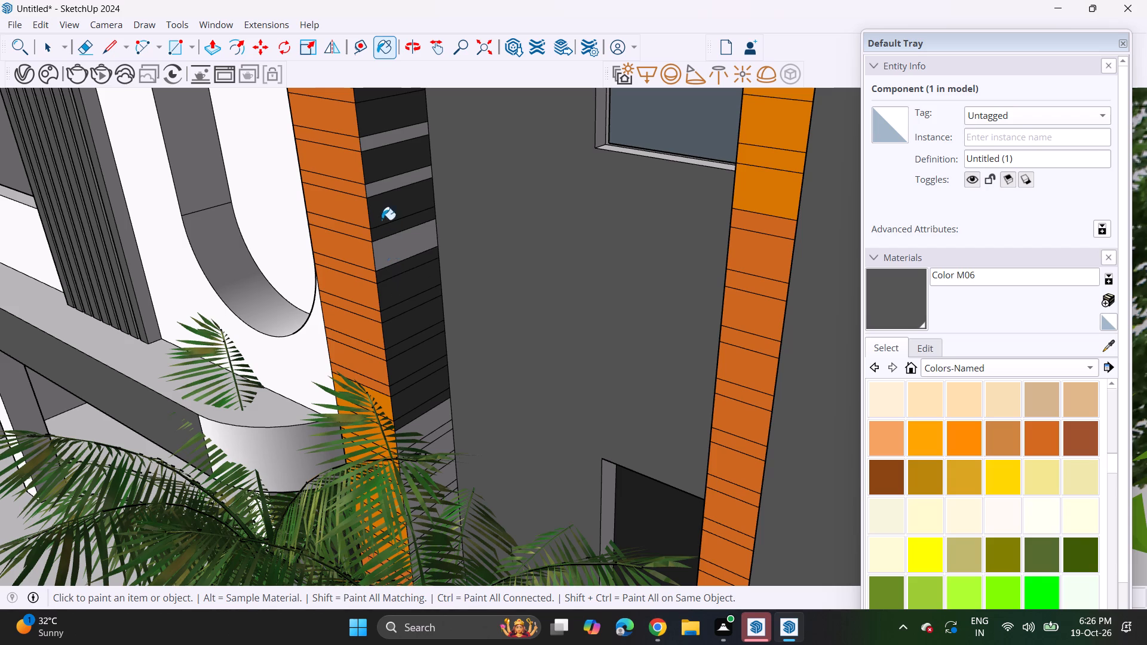
pyautogui.click(379, 188)
pyautogui.click(375, 134)
pyautogui.click(382, 133)
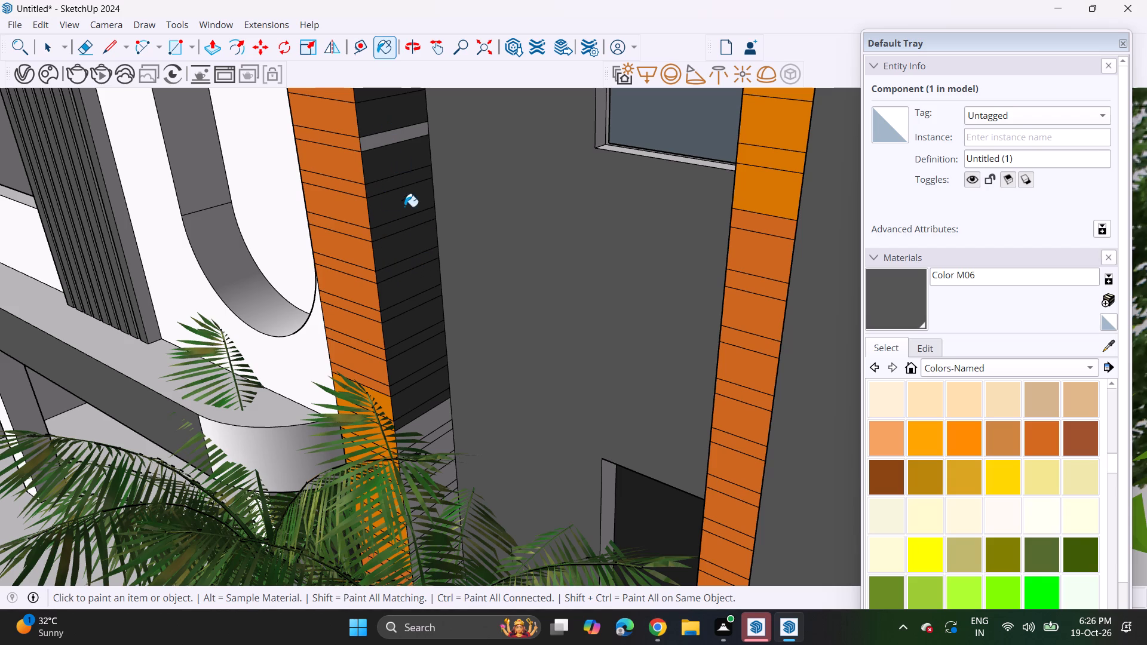
pyautogui.click(393, 137)
# Paint the left-hand reveal strips at the top of the palm foliage with Color M06.
pyautogui.scroll(-1, 384, 211)
pyautogui.moveTo(398, 254); pyautogui.dragTo(421, 91, button='middle')
pyautogui.moveTo(430, 205); pyautogui.dragTo(428, 344, button='middle')
pyautogui.scroll(4, 438, 357)
pyautogui.scroll(3, 433, 266)
pyautogui.click(439, 257)
pyautogui.click(447, 278)
pyautogui.moveTo(452, 286); pyautogui.dragTo(455, 291)
pyautogui.click(457, 294)
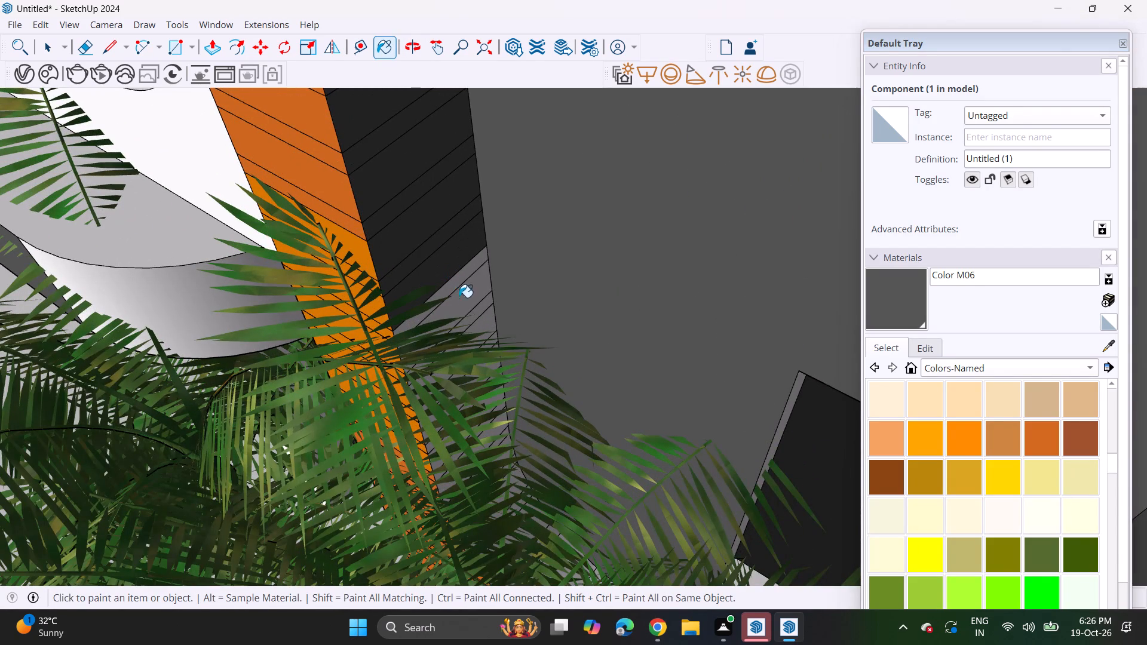
pyautogui.moveTo(461, 275); pyautogui.dragTo(464, 285)
pyautogui.click(470, 321)
pyautogui.click(464, 272)
pyautogui.click(470, 342)
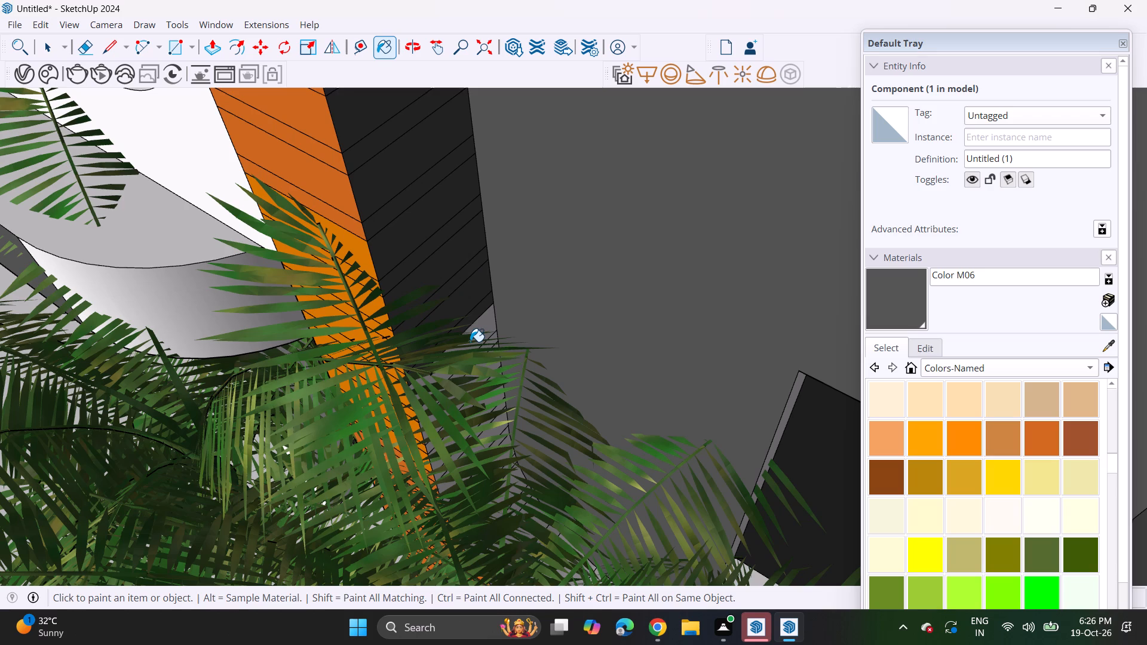
pyautogui.moveTo(479, 323); pyautogui.dragTo(484, 329)
pyautogui.click(489, 336)
pyautogui.doubleClick(489, 345)
# Paint the first group of left-hand reveal strips partly hidden behind the palm fronds with Color M06.
pyautogui.moveTo(497, 341); pyautogui.dragTo(309, 337, button='middle')
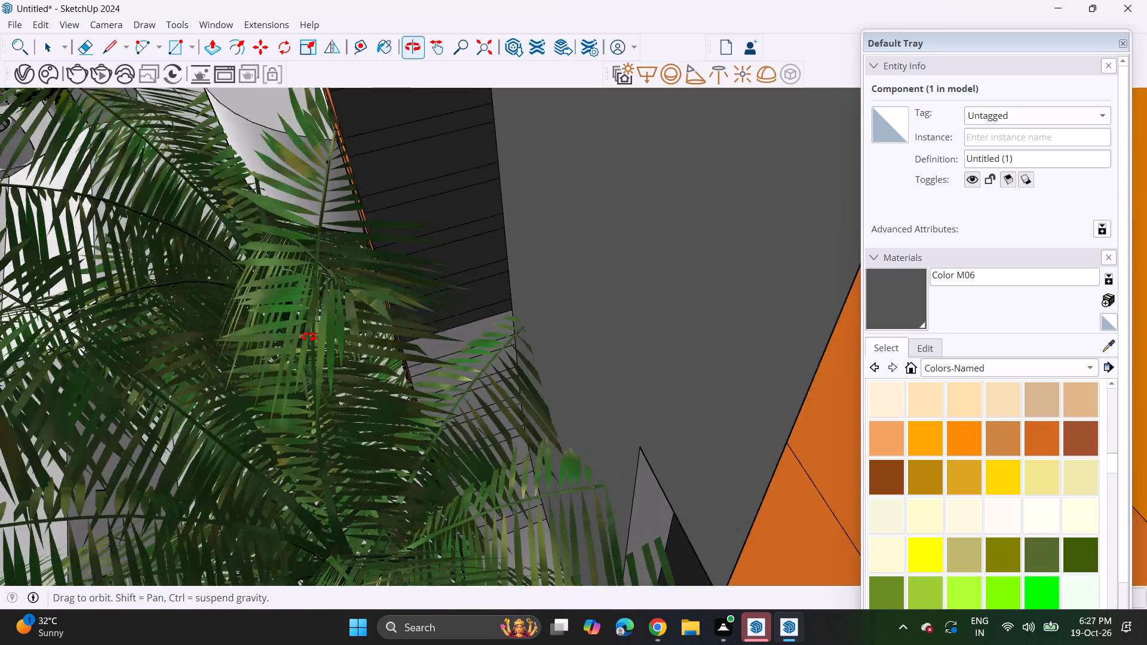
pyautogui.moveTo(309, 337); pyautogui.dragTo(388, 338, button='middle')
pyautogui.scroll(7, 482, 357)
pyautogui.moveTo(495, 348); pyautogui.dragTo(428, 368, button='middle')
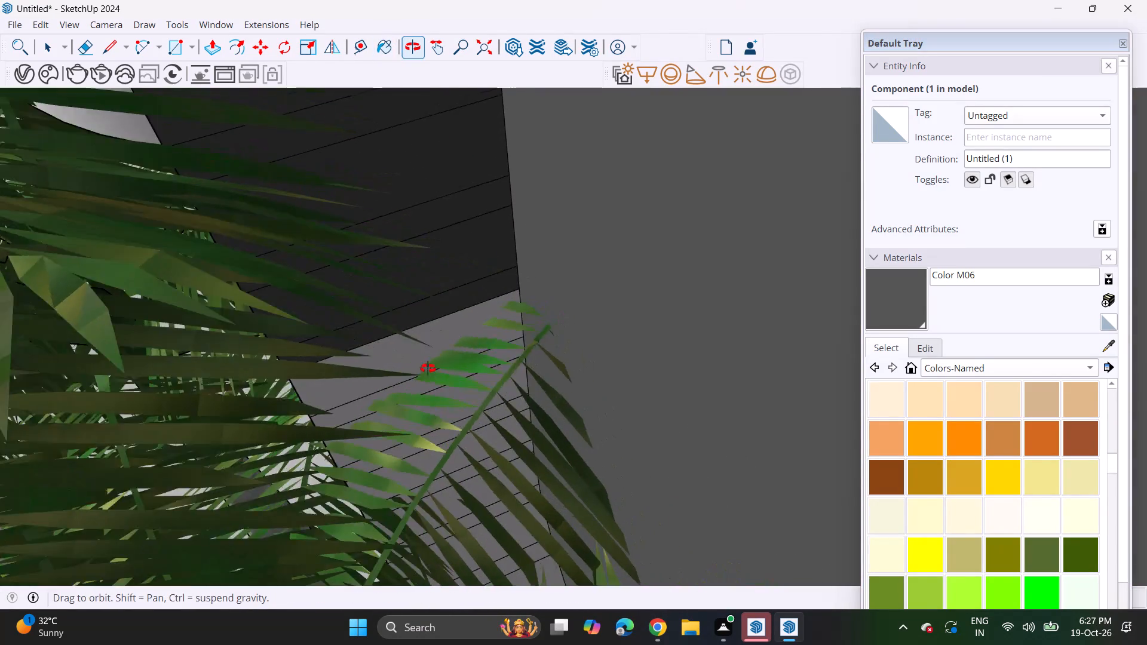
pyautogui.moveTo(428, 368); pyautogui.dragTo(417, 272, button='middle')
pyautogui.moveTo(452, 297); pyautogui.dragTo(453, 306)
pyautogui.click(451, 352)
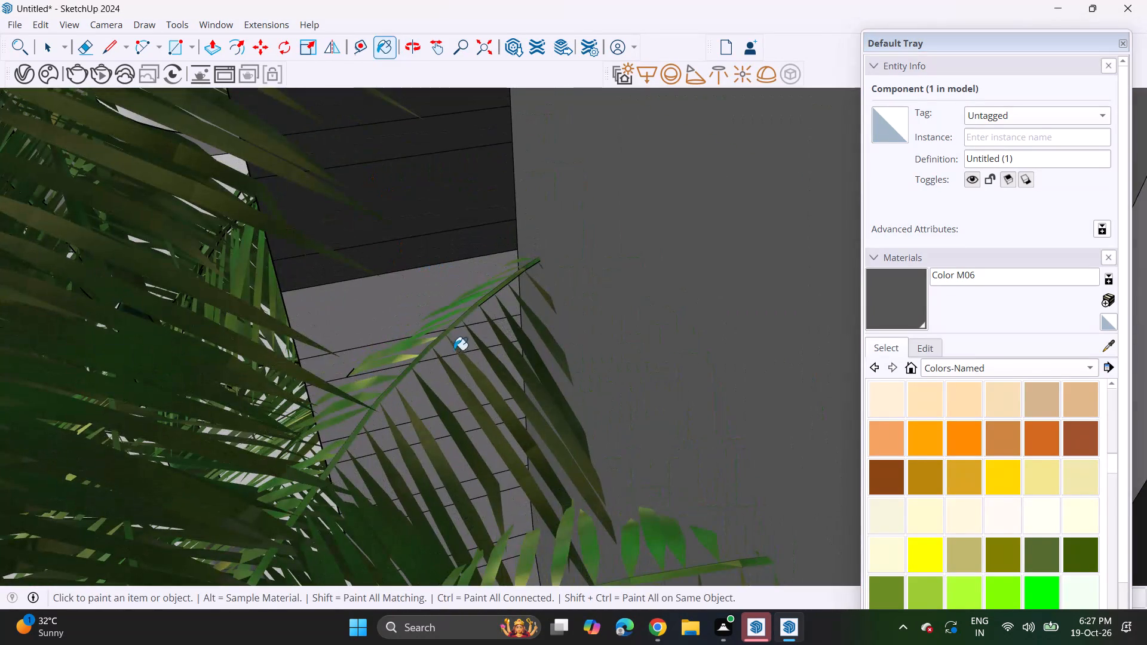
pyautogui.click(440, 304)
pyautogui.moveTo(427, 380); pyautogui.dragTo(444, 379)
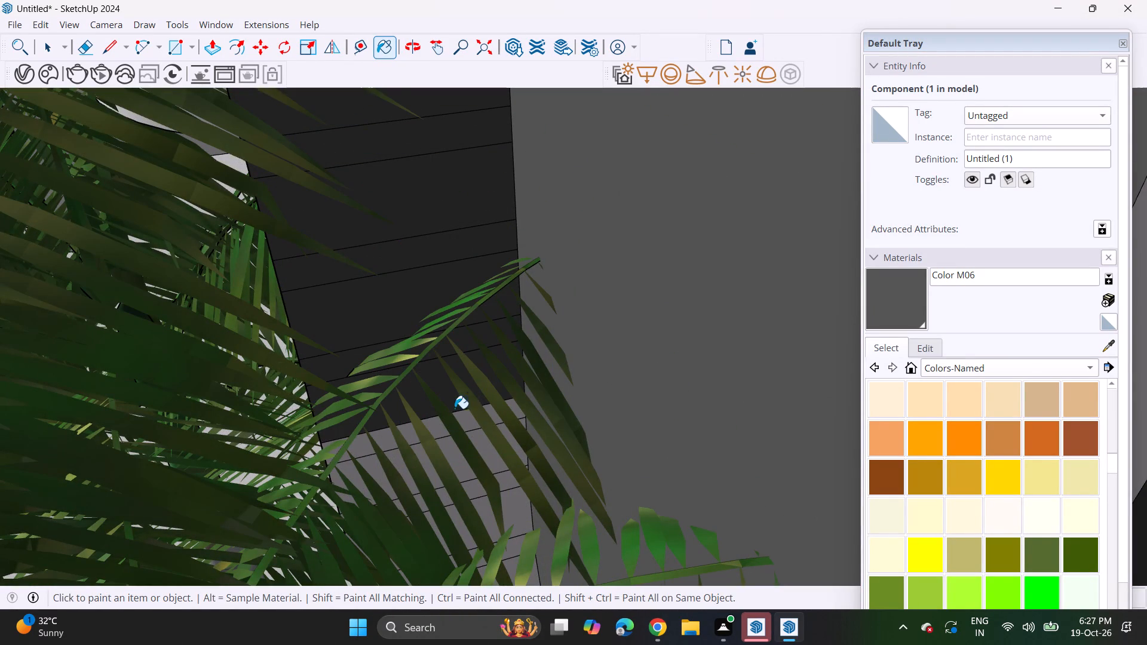
# Paint the next left-hand reveal strips further down behind the palm fronds with Color M06.
pyautogui.moveTo(455, 408); pyautogui.dragTo(464, 413)
pyautogui.moveTo(476, 430); pyautogui.dragTo(476, 452)
pyautogui.moveTo(476, 462); pyautogui.dragTo(480, 476)
pyautogui.click(489, 462)
pyautogui.moveTo(498, 484); pyautogui.dragTo(500, 490)
pyautogui.moveTo(502, 491); pyautogui.dragTo(508, 501)
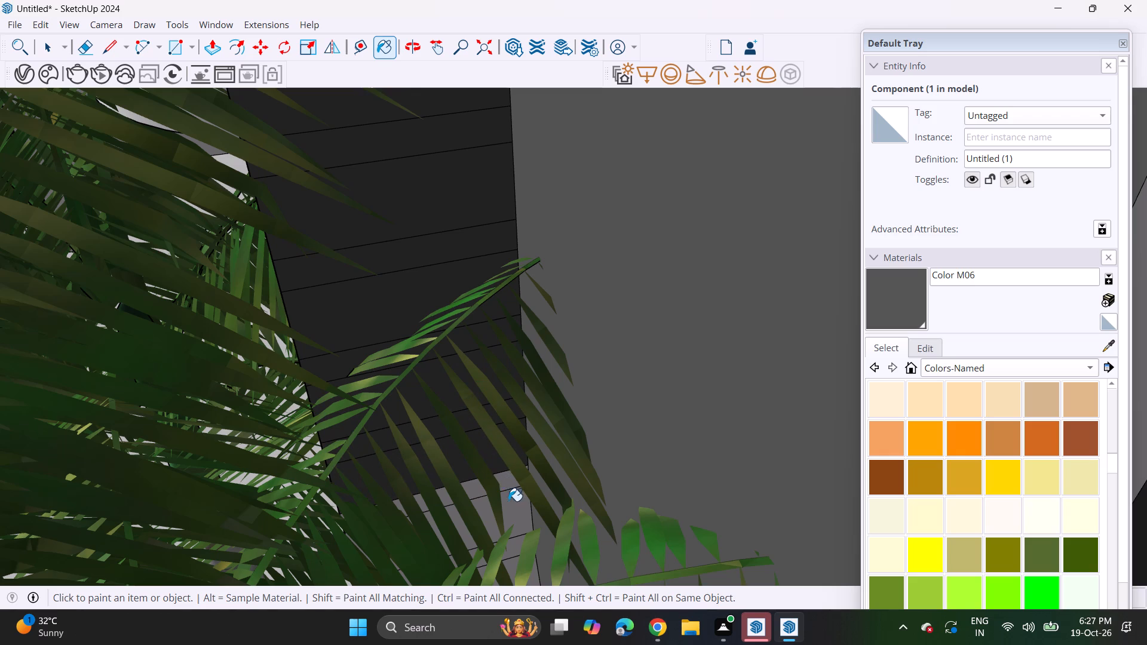
pyautogui.moveTo(511, 477); pyautogui.dragTo(516, 484)
pyautogui.moveTo(509, 506); pyautogui.dragTo(518, 532)
# Paint the lowest left-hand reveal strips behind the palm, down to the recess's bottom curve, with Color M06.
pyautogui.moveTo(495, 519); pyautogui.dragTo(508, 369, button='middle')
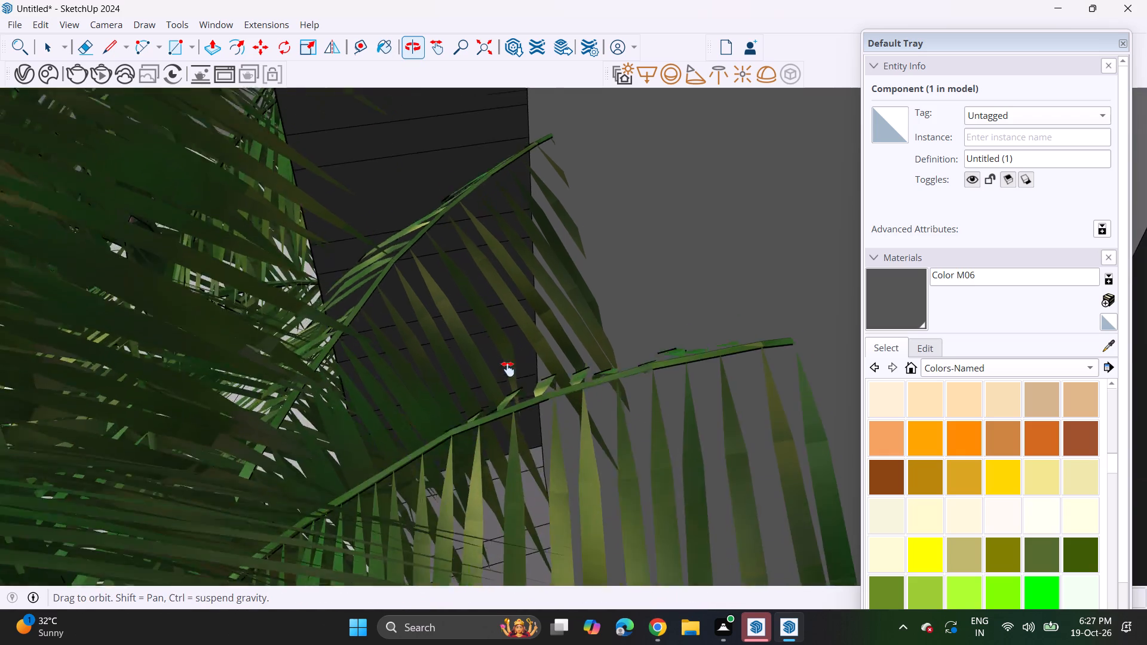
pyautogui.moveTo(508, 369); pyautogui.dragTo(487, 0, button='middle')
pyautogui.click(496, 221)
pyautogui.click(498, 256)
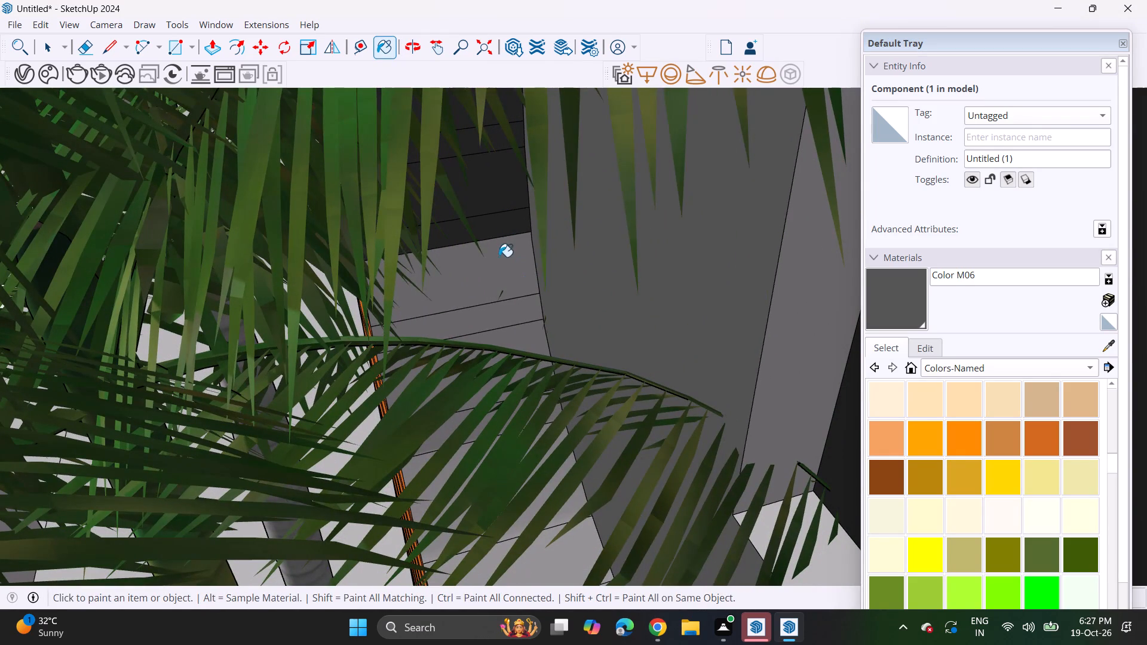
pyautogui.moveTo(501, 269); pyautogui.dragTo(502, 277)
pyautogui.moveTo(507, 296); pyautogui.dragTo(511, 309)
pyautogui.moveTo(511, 317); pyautogui.dragTo(514, 328)
pyautogui.moveTo(514, 351); pyautogui.dragTo(516, 358)
pyautogui.moveTo(517, 364); pyautogui.dragTo(519, 386)
pyautogui.moveTo(522, 413); pyautogui.dragTo(524, 420)
pyautogui.moveTo(525, 422); pyautogui.dragTo(532, 439)
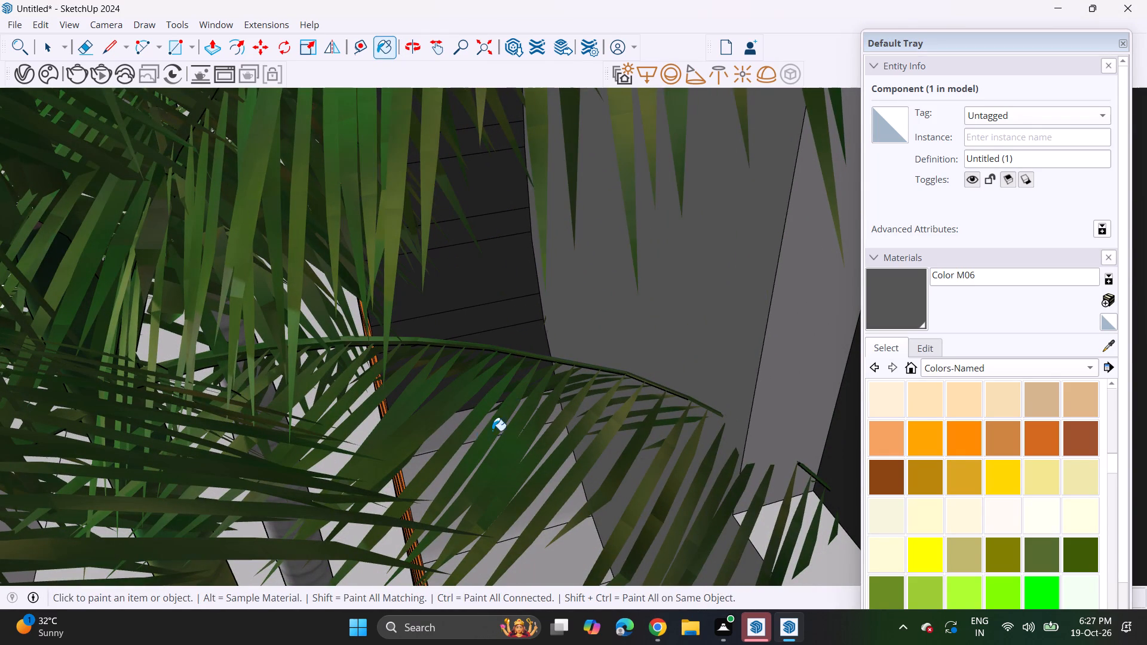
pyautogui.click(451, 431)
pyautogui.click(455, 465)
pyautogui.click(430, 452)
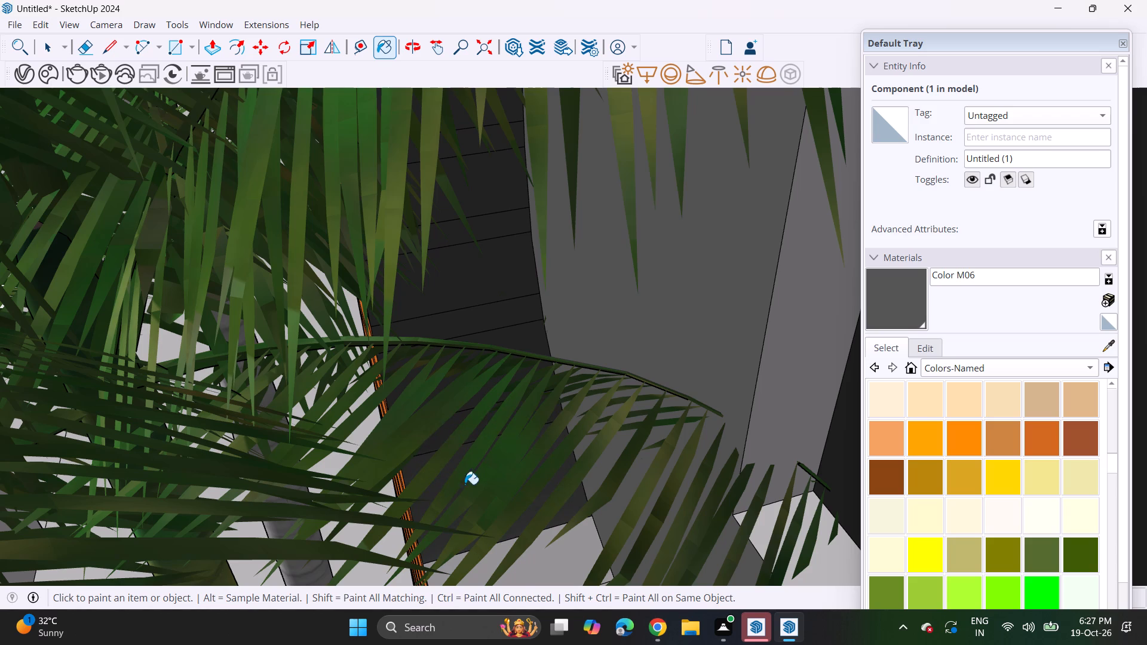
# Paint the remaining unpainted reveal faces at the very bottom of the arched recess with Color M06.
pyautogui.moveTo(475, 478); pyautogui.dragTo(640, 395, button='middle')
pyautogui.keyDown('shift'); pyautogui.moveTo(660, 405); pyautogui.dragTo(515, 102, button='middle'); pyautogui.keyUp('shift')
pyautogui.click(465, 308)
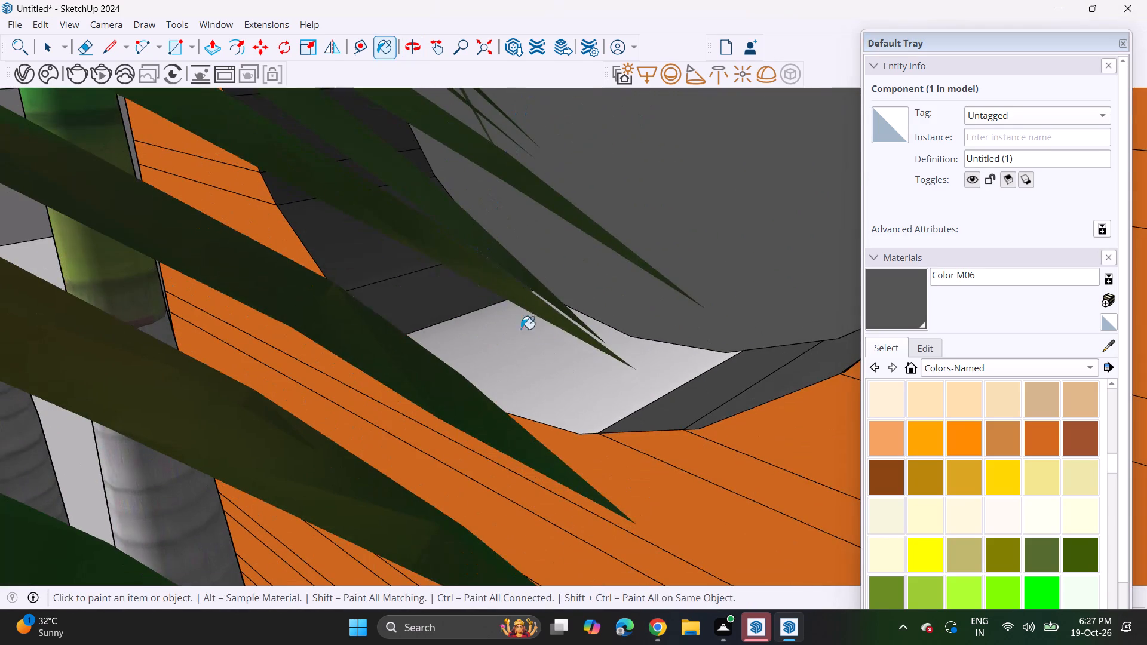
pyautogui.click(536, 346)
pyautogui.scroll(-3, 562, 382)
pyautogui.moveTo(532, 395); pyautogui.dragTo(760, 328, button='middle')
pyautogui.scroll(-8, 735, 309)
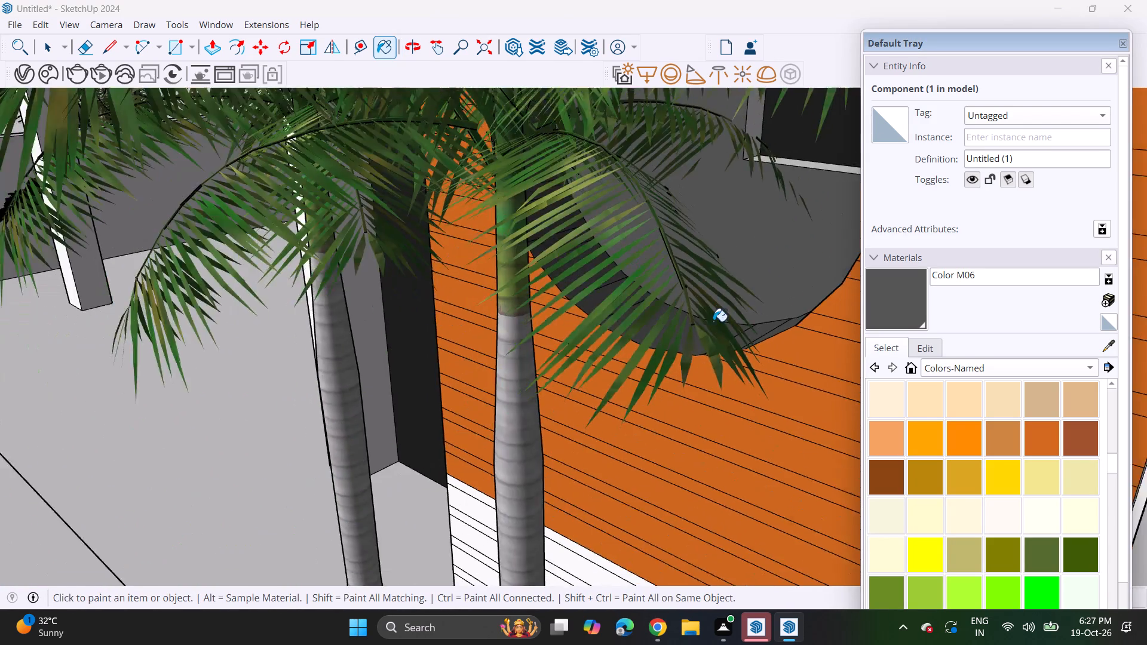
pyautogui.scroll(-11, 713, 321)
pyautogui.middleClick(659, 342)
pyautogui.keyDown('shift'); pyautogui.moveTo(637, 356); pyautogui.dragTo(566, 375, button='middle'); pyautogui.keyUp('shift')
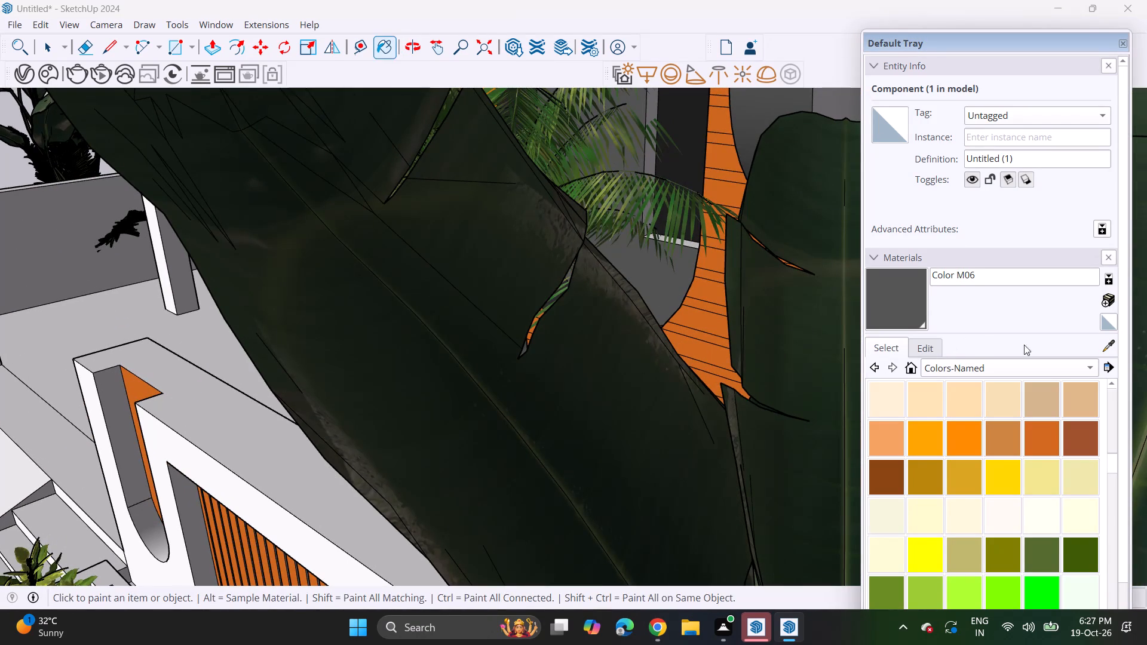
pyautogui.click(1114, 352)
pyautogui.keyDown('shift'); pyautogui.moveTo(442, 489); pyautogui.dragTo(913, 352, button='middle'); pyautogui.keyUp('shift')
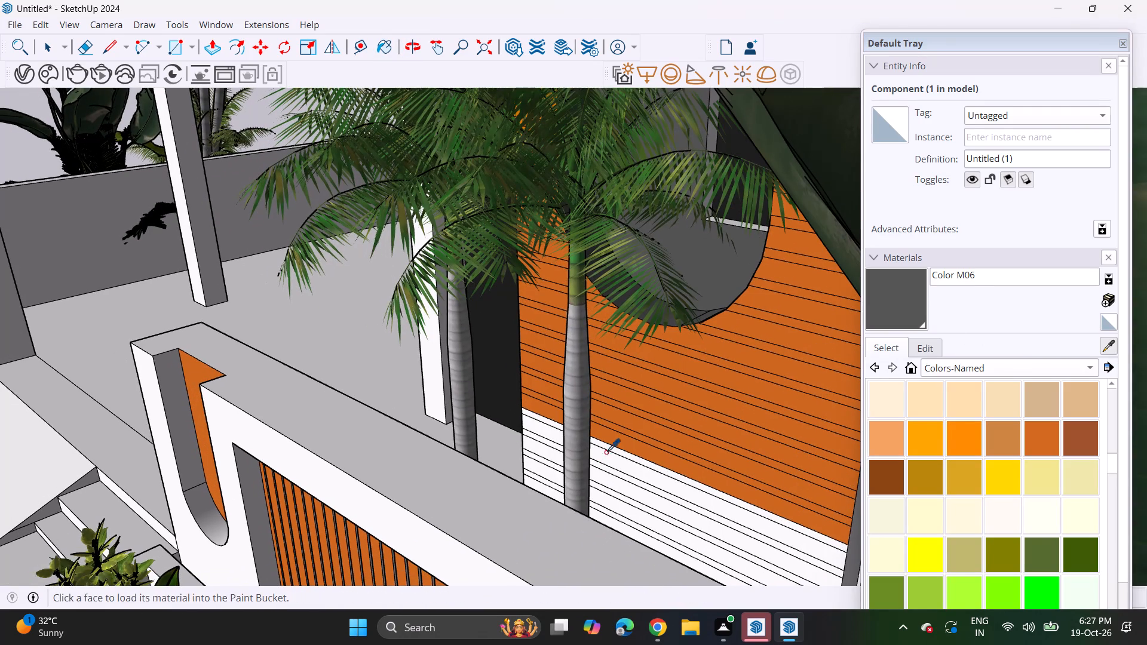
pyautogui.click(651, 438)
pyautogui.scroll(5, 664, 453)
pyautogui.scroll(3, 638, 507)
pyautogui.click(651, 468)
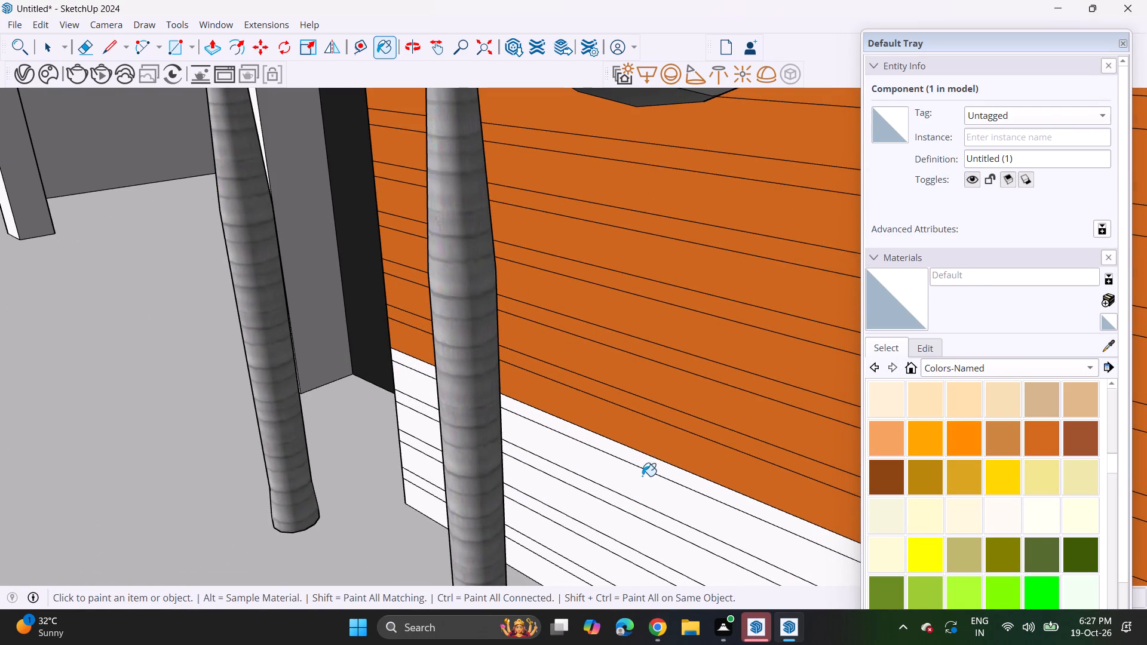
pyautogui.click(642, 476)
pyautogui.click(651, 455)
# Sample 0041_Chocolate from the tower cladding and paint the white strips at the base of the wall with it.
pyautogui.click(1111, 343)
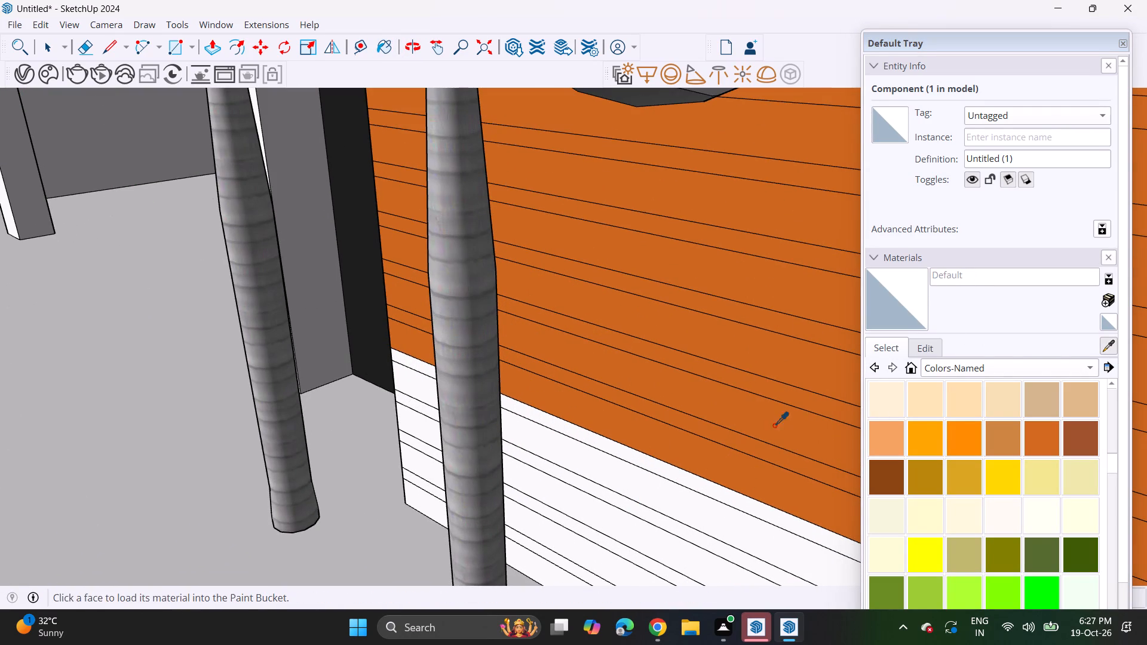
pyautogui.click(747, 414)
pyautogui.click(722, 489)
pyautogui.click(715, 512)
pyautogui.click(704, 534)
pyautogui.click(685, 546)
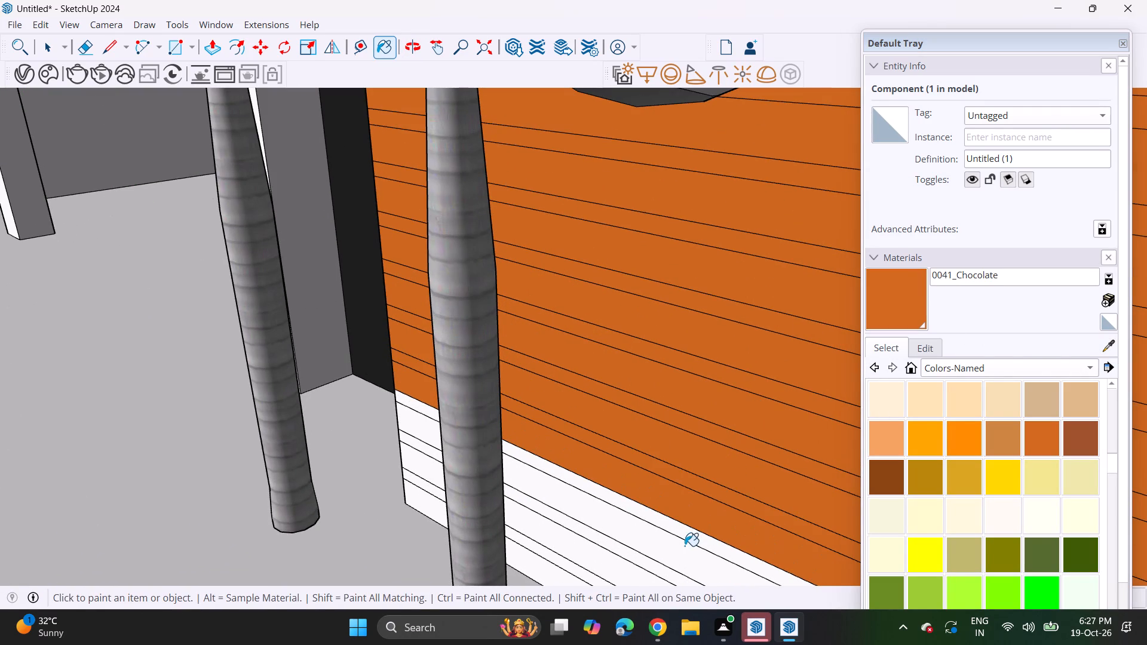
pyautogui.moveTo(691, 533); pyautogui.dragTo(689, 540)
pyautogui.click(624, 552)
pyautogui.click(598, 564)
pyautogui.click(572, 569)
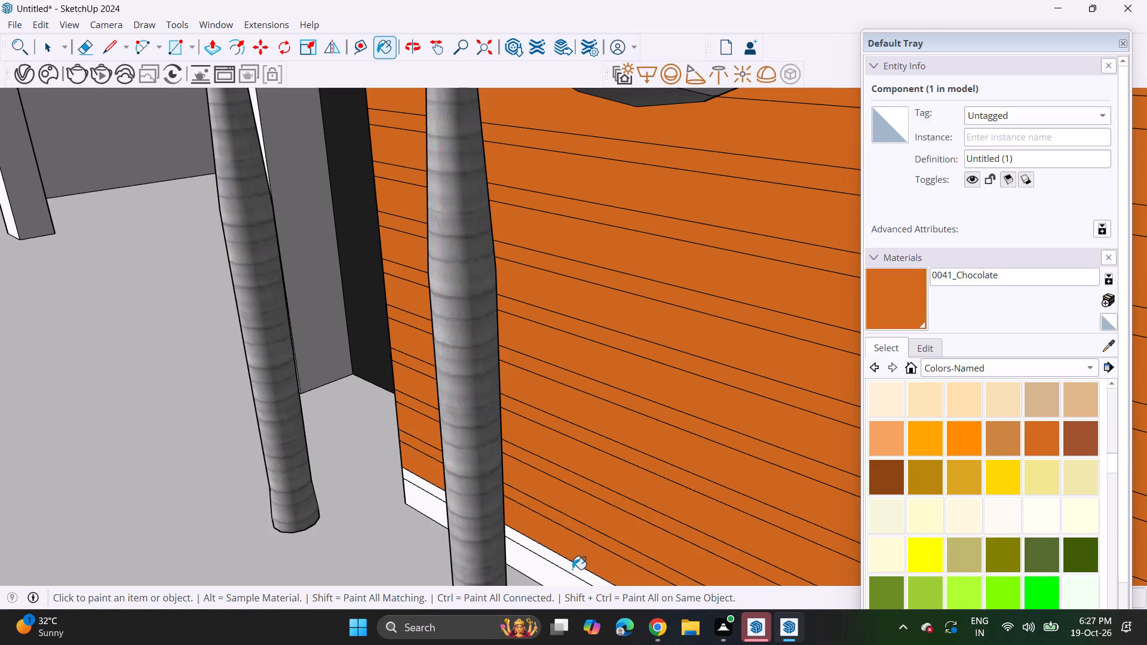
pyautogui.click(561, 576)
# Push the lowest wide chocolate strips of the tower wall inward by one equal depth, leaving the narrow strips between them proud.
pyautogui.scroll(-4, 553, 520)
pyautogui.moveTo(575, 473); pyautogui.dragTo(486, 328, button='middle')
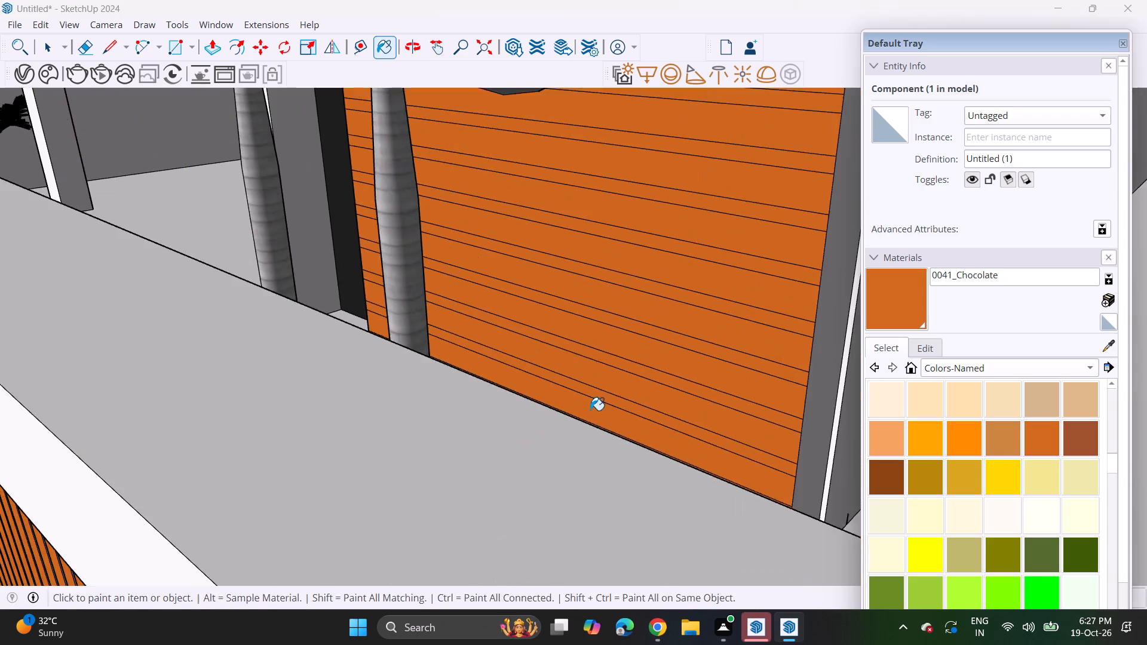
pyautogui.moveTo(590, 410); pyautogui.dragTo(504, 432, button='middle')
pyautogui.click(207, 48)
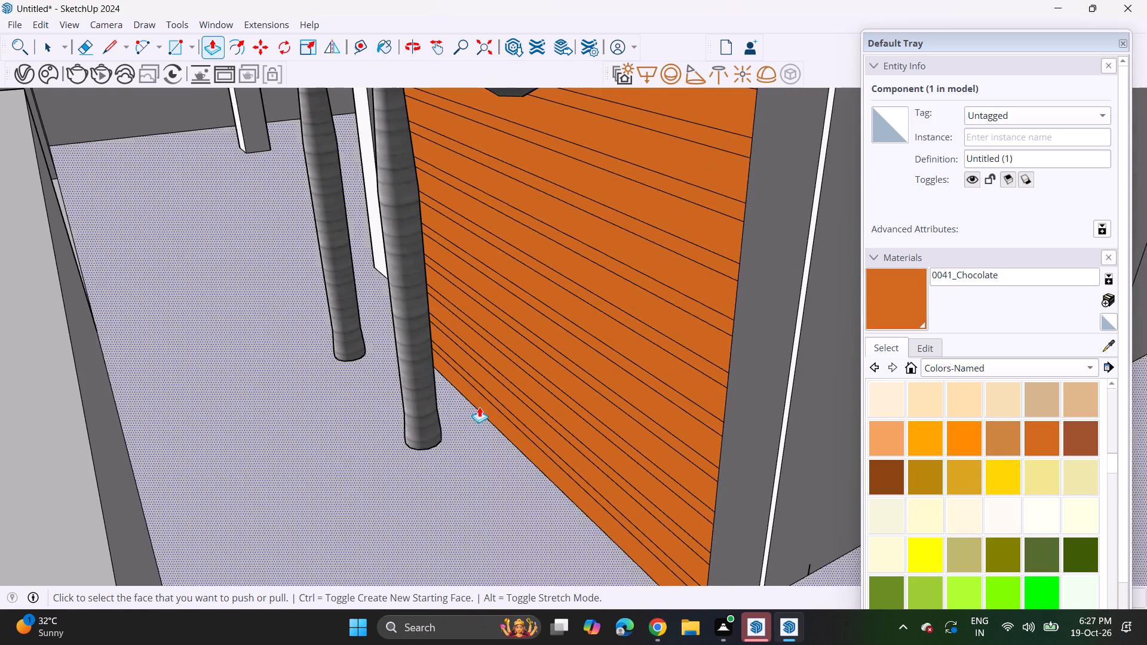
pyautogui.scroll(3, 495, 413)
pyautogui.click(531, 446)
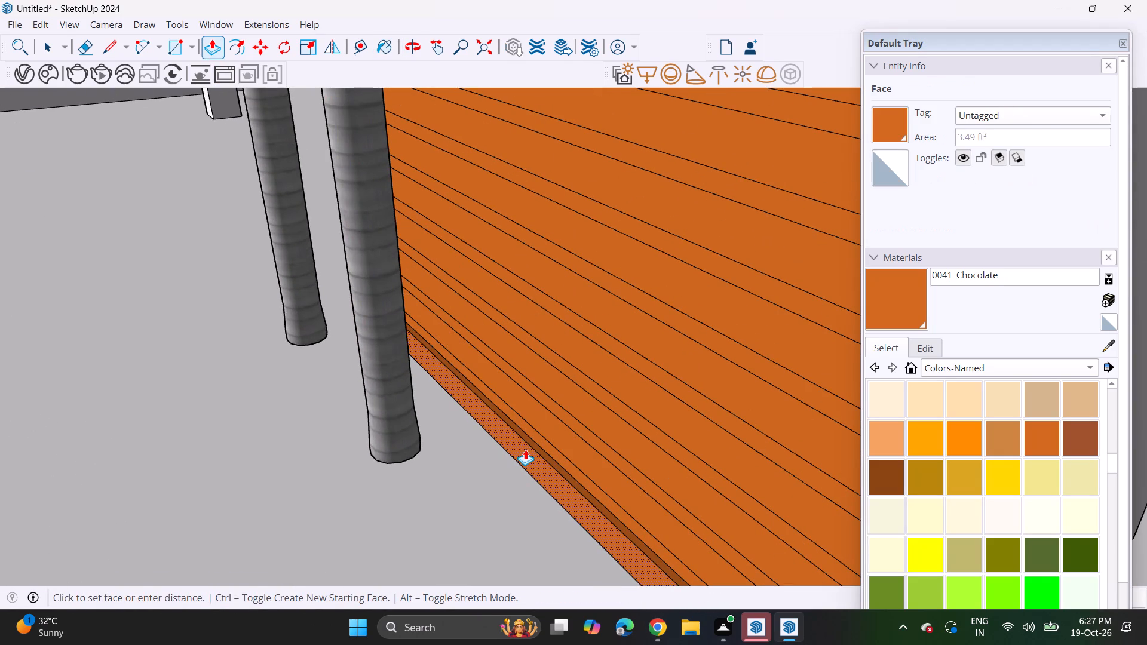
pyautogui.click(525, 449)
pyautogui.doubleClick(556, 432)
pyautogui.doubleClick(572, 410)
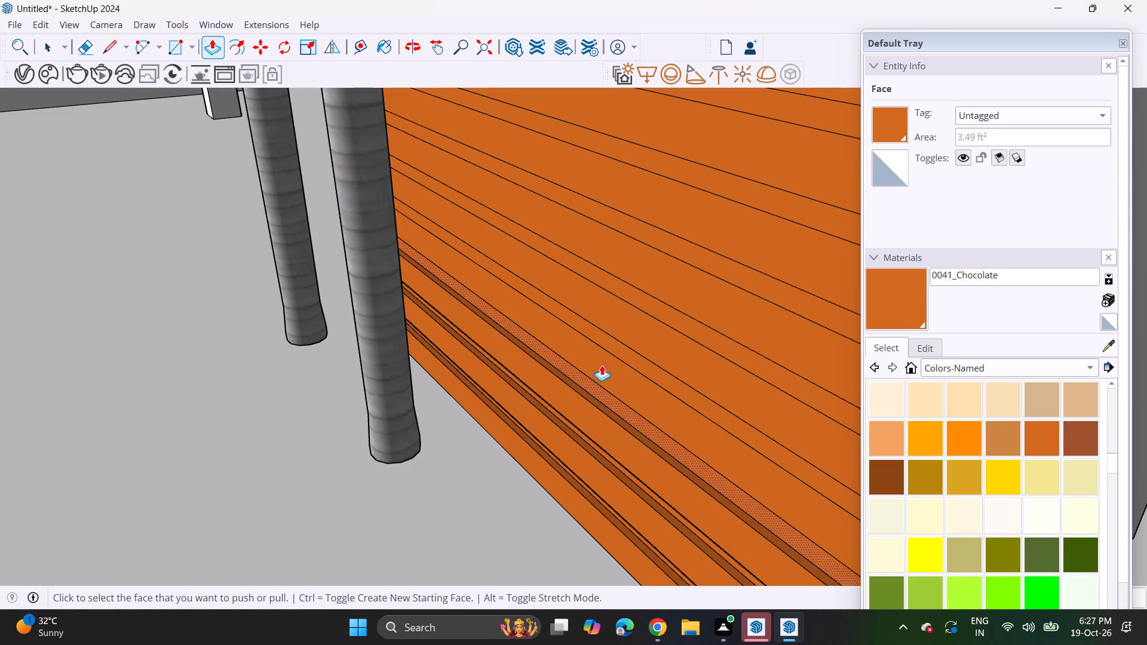
pyautogui.doubleClick(602, 365)
pyautogui.doubleClick(609, 327)
pyautogui.doubleClick(623, 270)
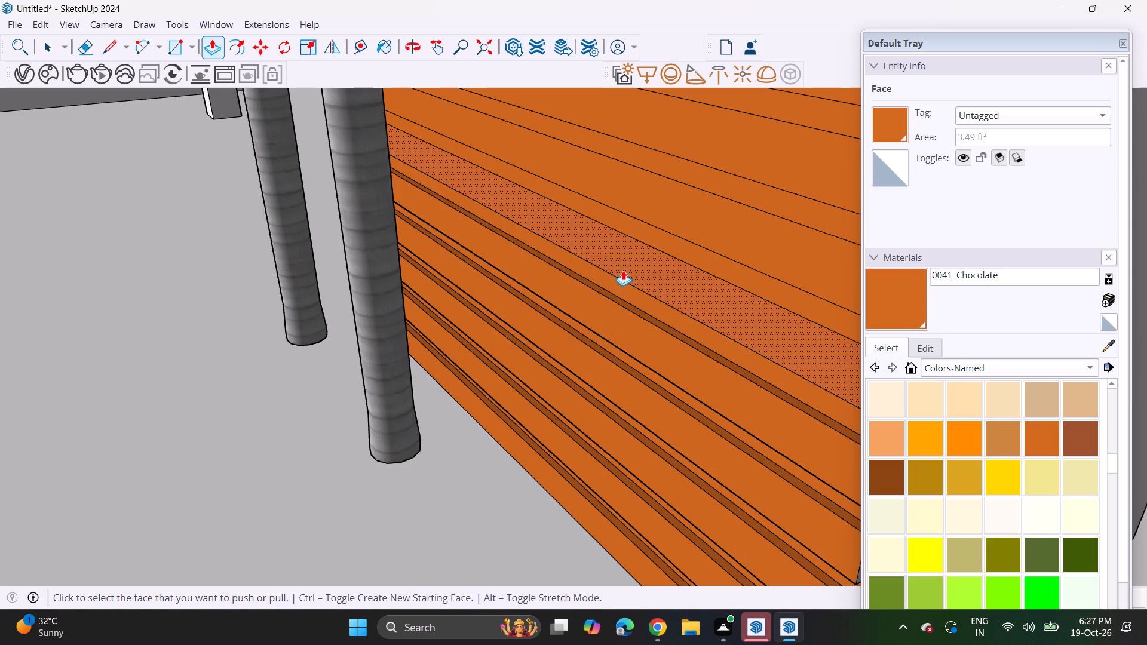
# Recess the next wide strips up the lower wall, pushing the last one flush with the recessed strips below it.
pyautogui.doubleClick(634, 228)
pyautogui.hotkey('ctrl', 'z')
pyautogui.doubleClick(646, 208)
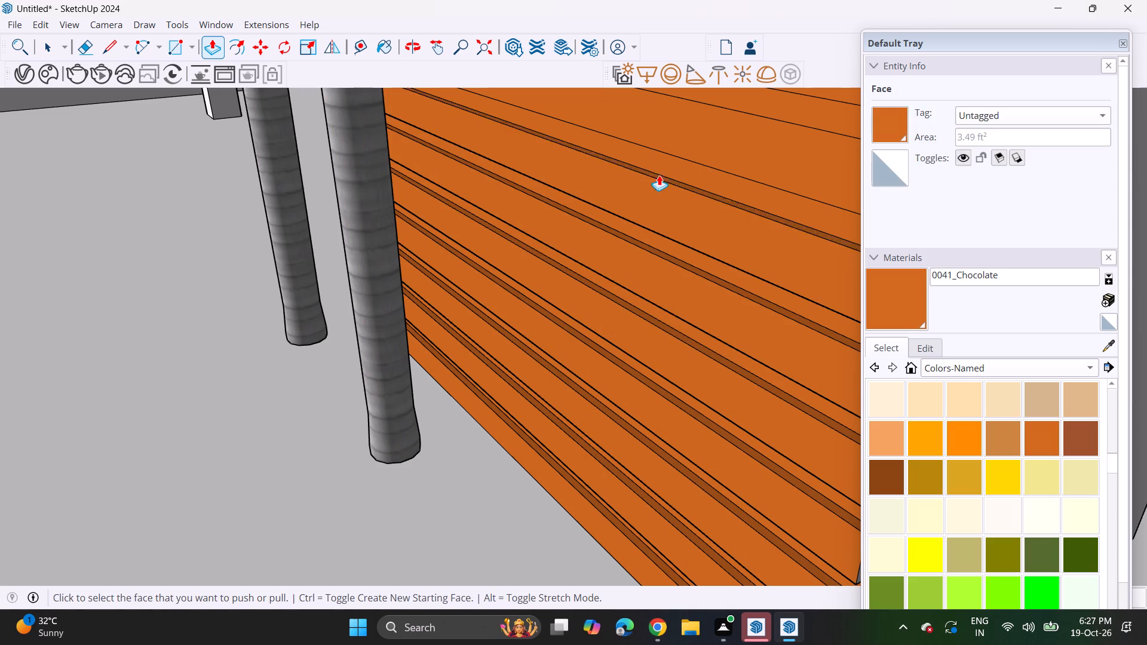
pyautogui.click(662, 162)
pyautogui.press('Escape')
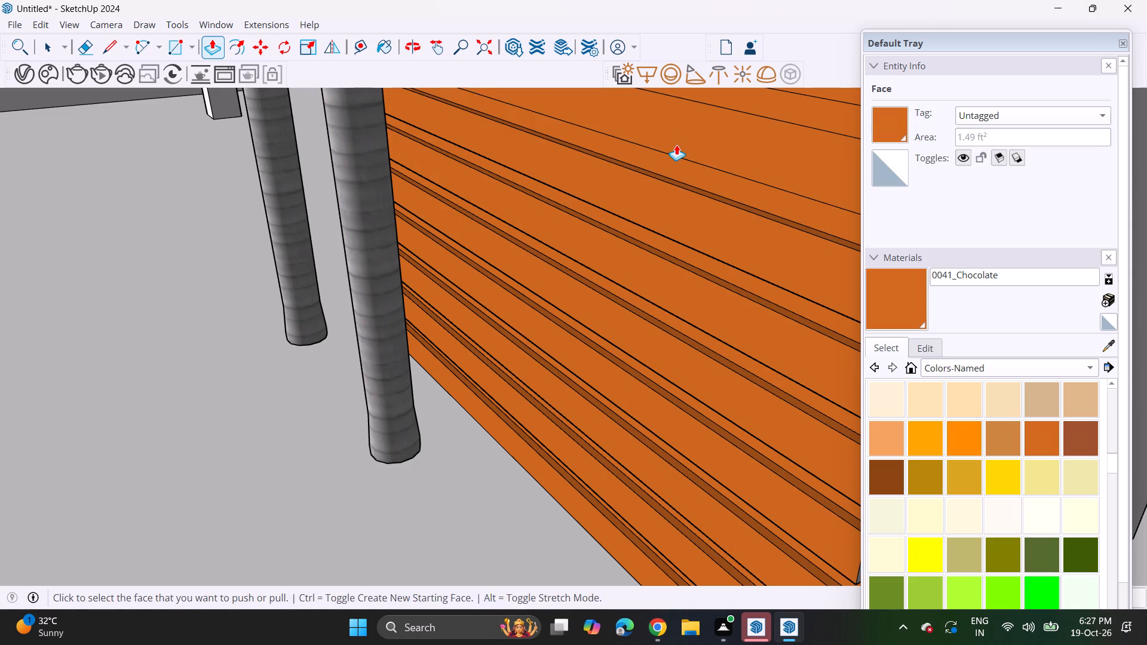
pyautogui.doubleClick(680, 143)
pyautogui.scroll(-3, 663, 162)
pyautogui.moveTo(670, 150); pyautogui.dragTo(577, 143, button='middle')
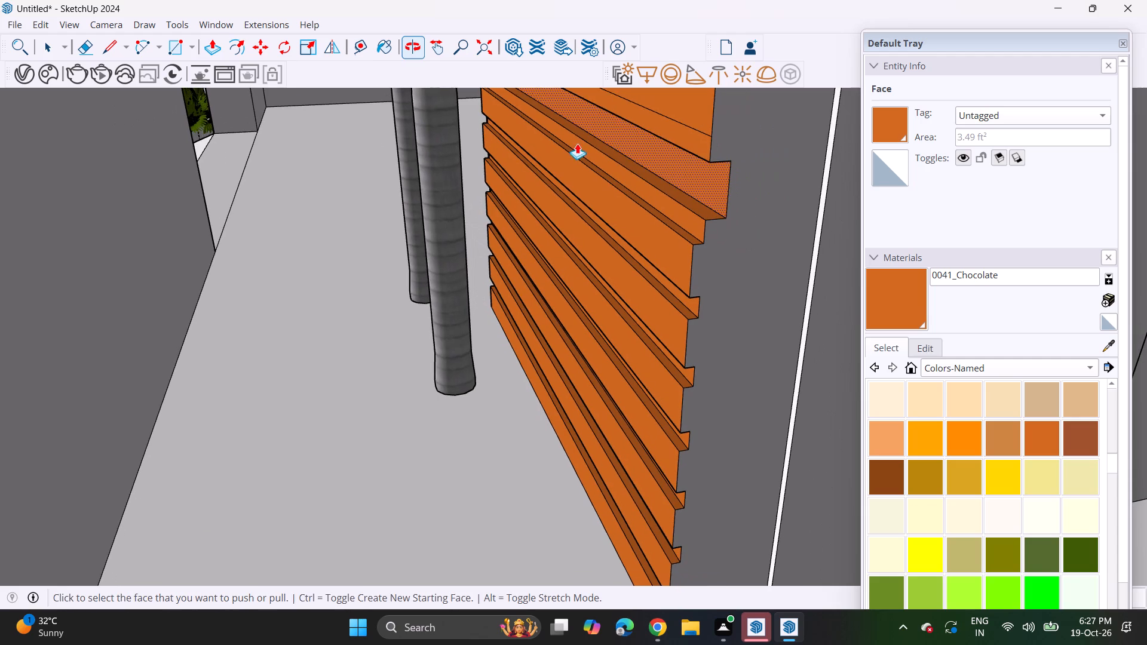
pyautogui.hotkey('ctrl', 'z')
pyautogui.click(690, 188)
pyautogui.click(686, 253)
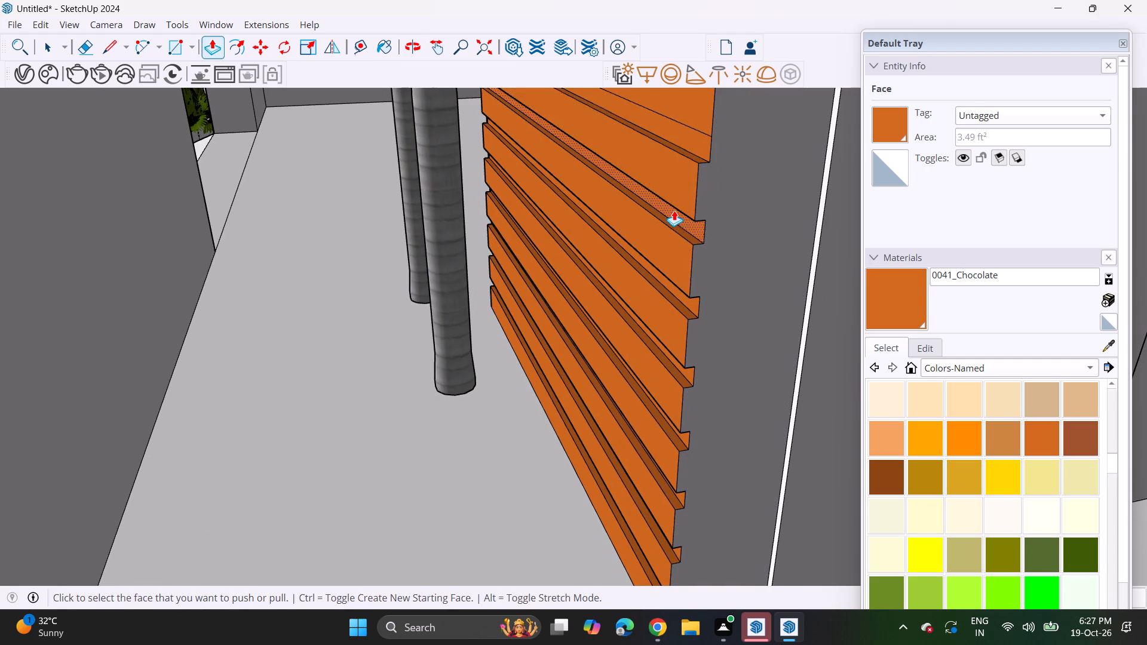
# Recess the wide chocolate strips below and beside the bottom of the side-face arched recess to the same depth.
pyautogui.keyDown('shift'); pyautogui.moveTo(669, 192); pyautogui.dragTo(639, 380, button='middle'); pyautogui.keyUp('shift')
pyautogui.doubleClick(658, 307)
pyautogui.doubleClick(657, 226)
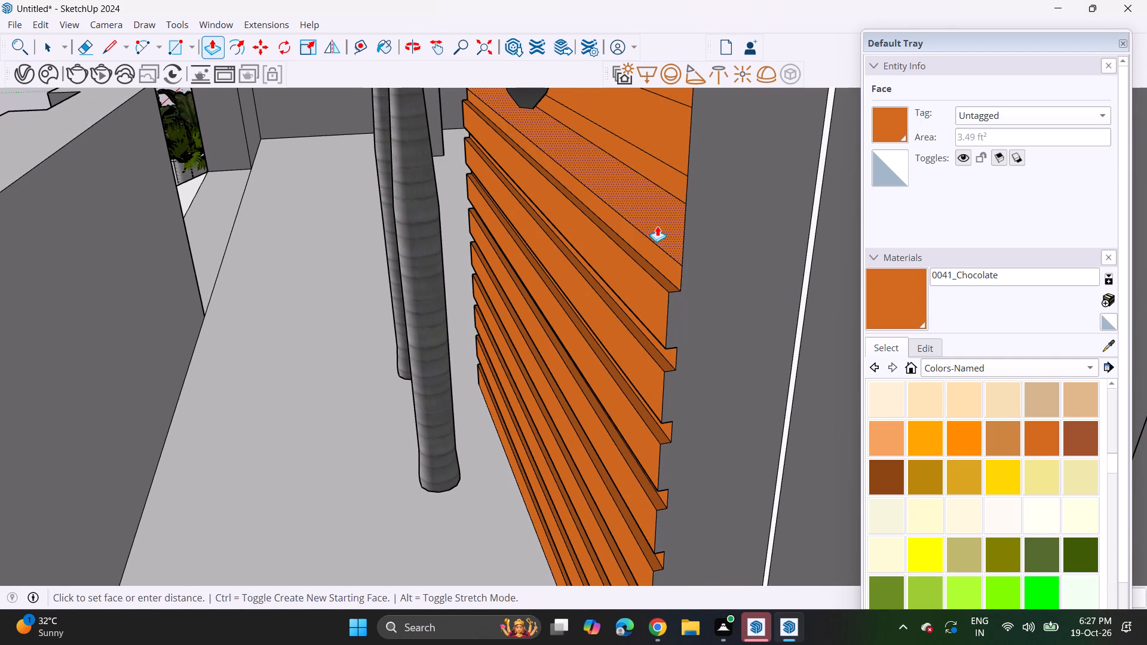
pyautogui.keyDown('shift'); pyautogui.moveTo(655, 207); pyautogui.dragTo(699, 372, button='middle'); pyautogui.keyUp('shift')
pyautogui.doubleClick(688, 283)
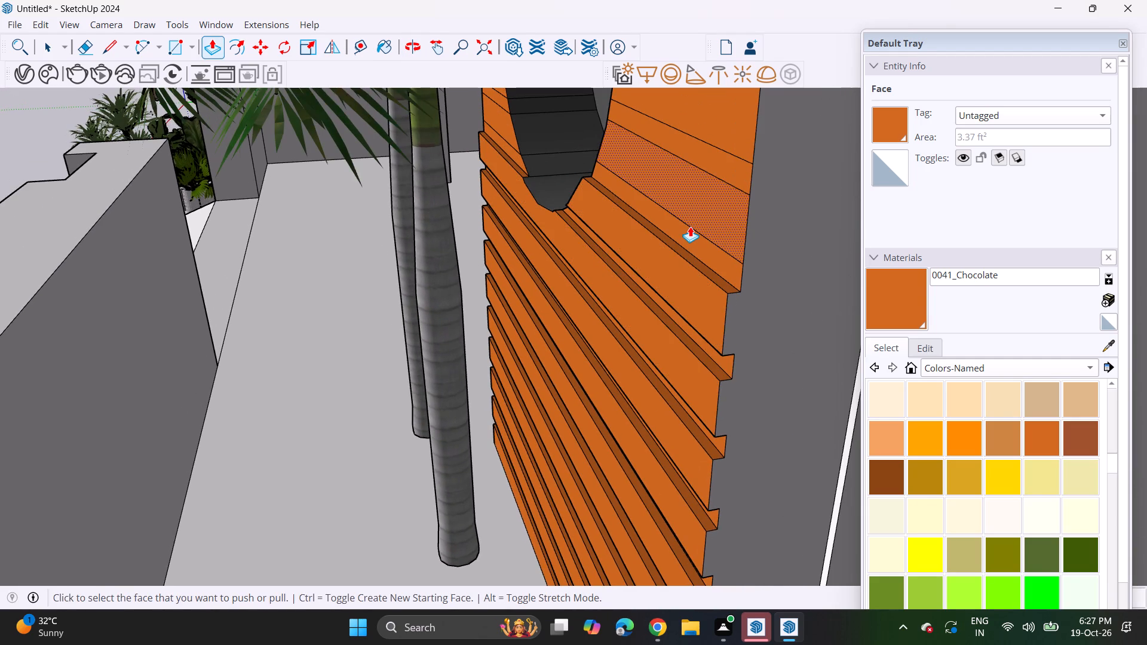
pyautogui.doubleClick(690, 226)
pyautogui.doubleClick(725, 128)
pyautogui.keyDown('shift'); pyautogui.moveTo(725, 128); pyautogui.dragTo(649, 497, button='middle'); pyautogui.keyUp('shift')
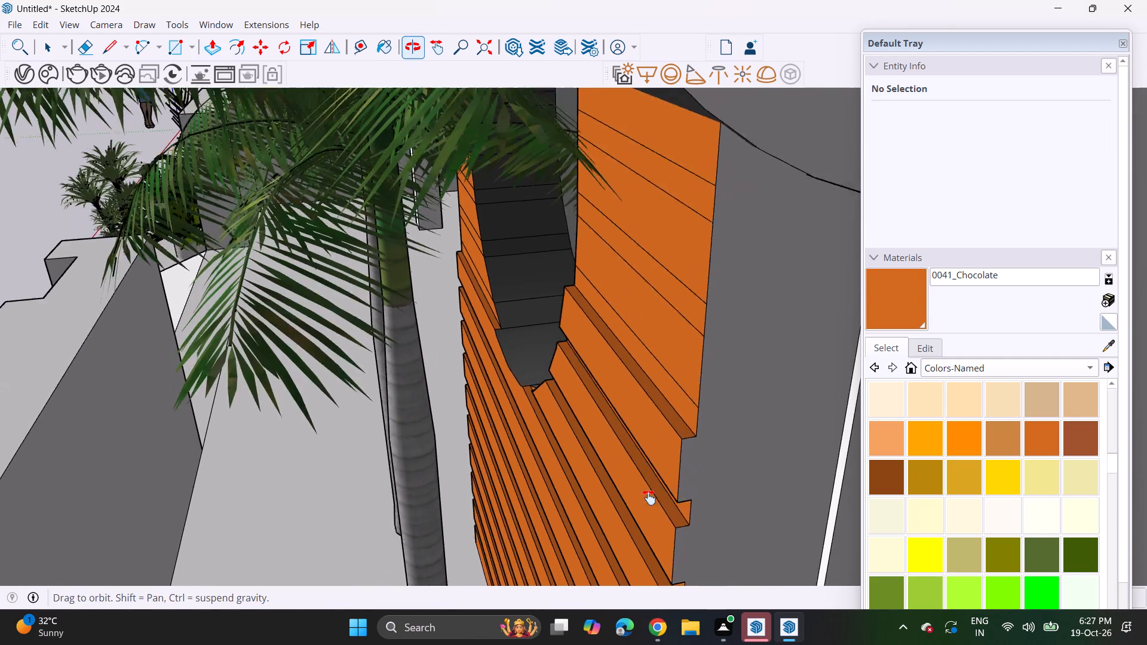
pyautogui.keyDown('shift'); pyautogui.moveTo(649, 497); pyautogui.dragTo(640, 520, button='middle'); pyautogui.keyUp('shift')
pyautogui.doubleClick(653, 420)
pyautogui.doubleClick(659, 337)
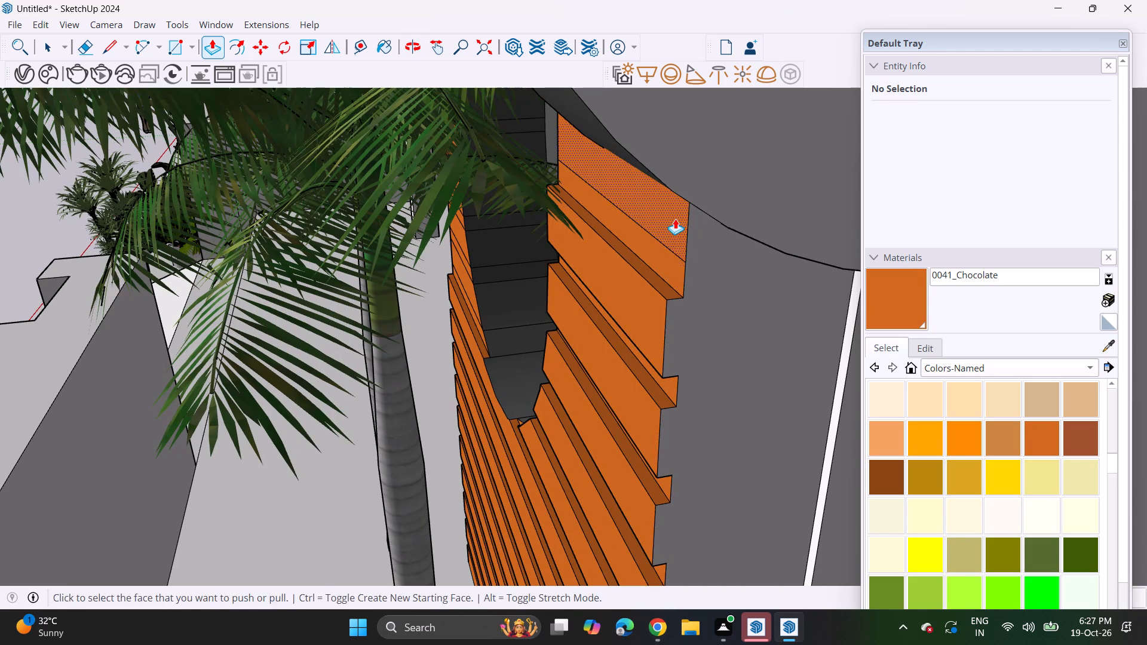
pyautogui.doubleClick(675, 219)
# Recess the wide chocolate strips between the two arched recesses, starting just above their bottom curves, to the same depth.
pyautogui.moveTo(597, 216); pyautogui.dragTo(1002, 364, button='middle')
pyautogui.doubleClick(646, 106)
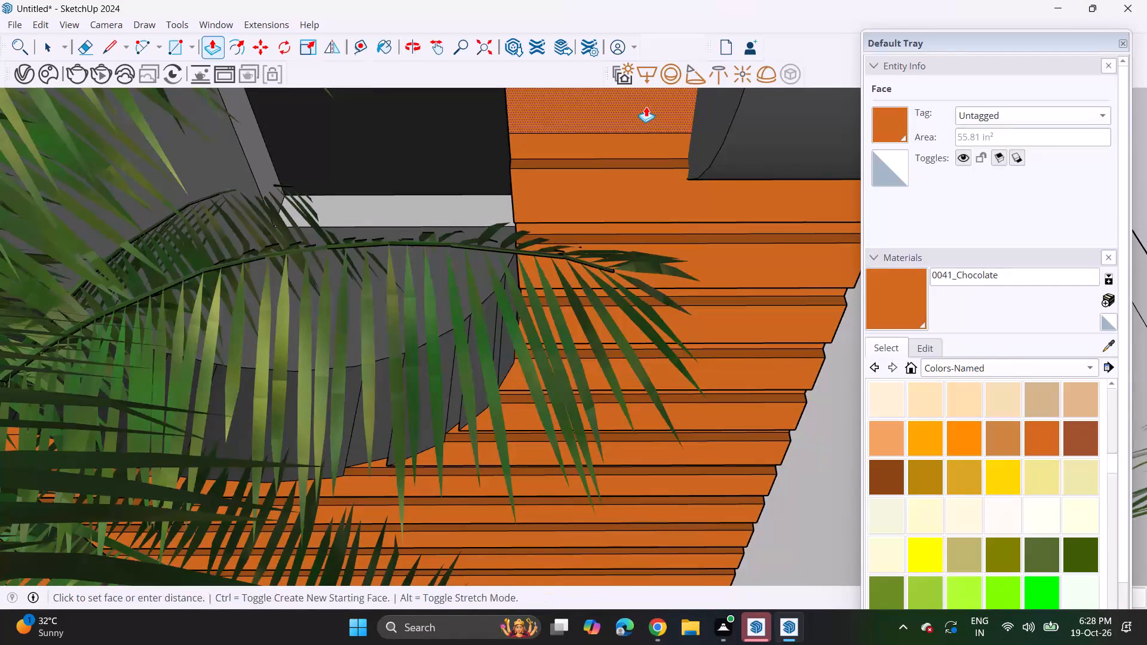
pyautogui.keyDown('shift'); pyautogui.moveTo(648, 122); pyautogui.dragTo(716, 498, button='middle'); pyautogui.keyUp('shift')
pyautogui.doubleClick(707, 431)
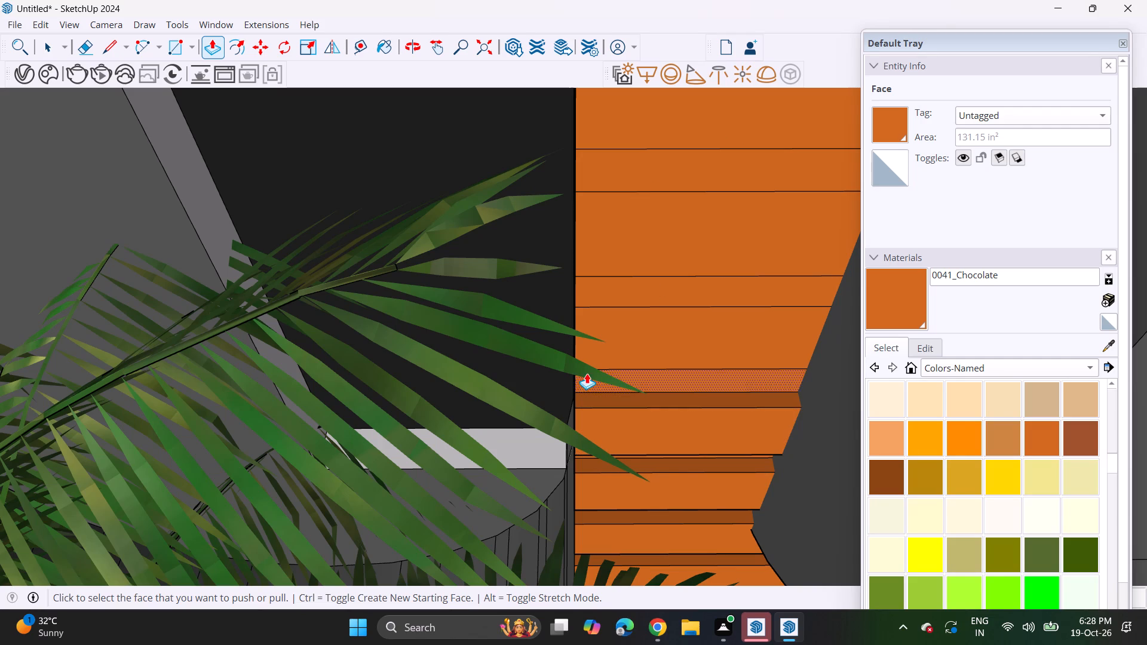
pyautogui.doubleClick(657, 338)
pyautogui.doubleClick(657, 235)
pyautogui.scroll(-4, 652, 234)
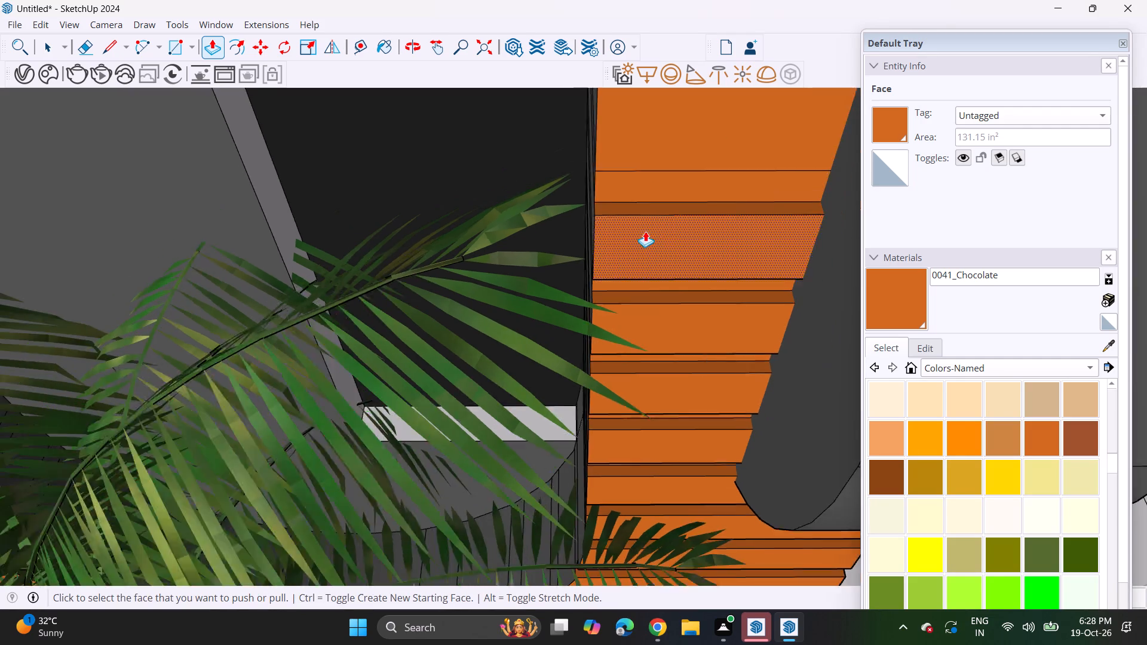
pyautogui.moveTo(640, 211); pyautogui.dragTo(688, 456, button='middle')
pyautogui.doubleClick(699, 411)
pyautogui.doubleClick(691, 321)
# Recess the next wide chocolate strips further up the narrow cladding column between the arched recesses, up to the orange section.
pyautogui.scroll(-2, 687, 317)
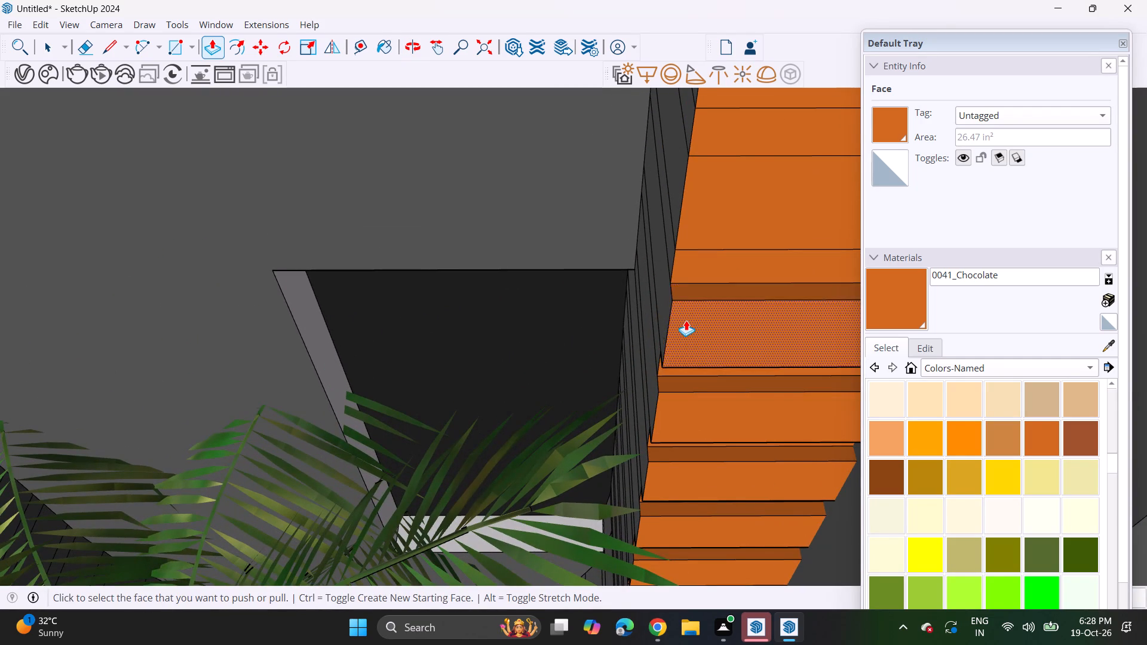
pyautogui.scroll(-12, 686, 320)
pyautogui.doubleClick(710, 291)
pyautogui.doubleClick(713, 268)
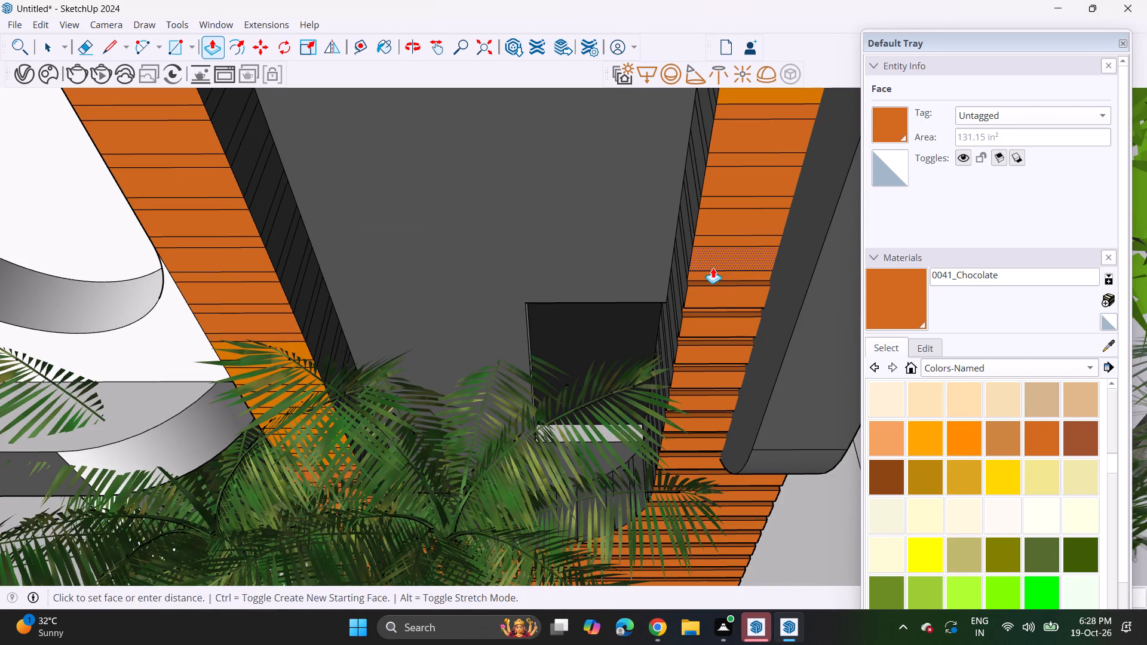
pyautogui.doubleClick(719, 234)
pyautogui.click(726, 202)
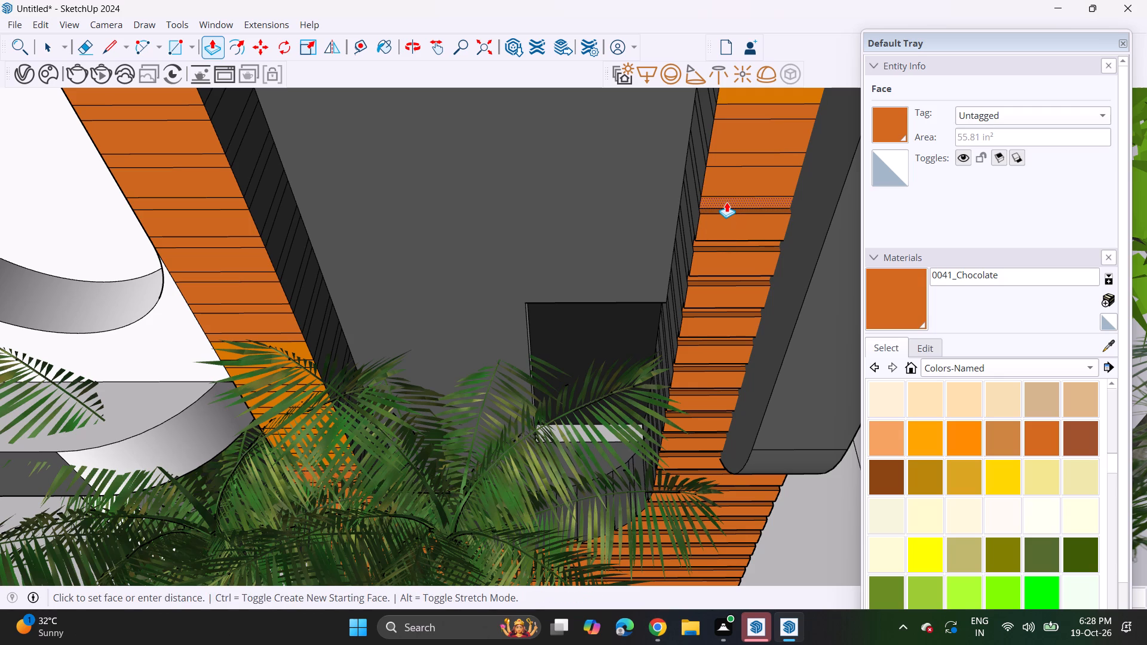
pyautogui.press('Escape')
pyautogui.press('Escape')
pyautogui.doubleClick(726, 192)
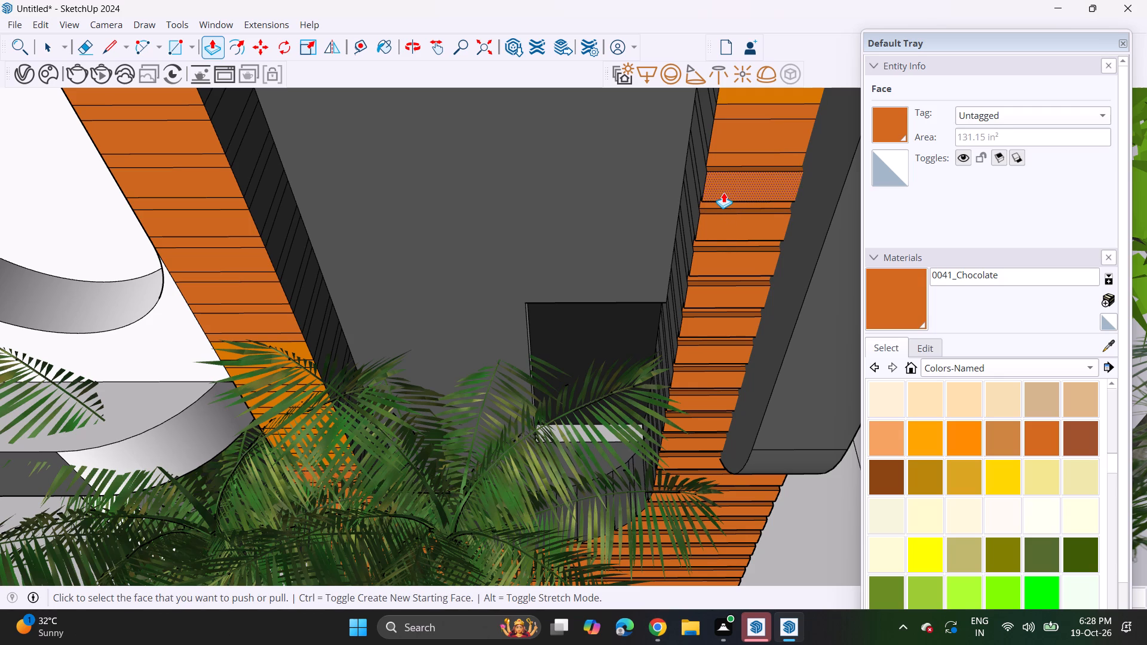
# Recess the wide strips from the start of the orange section up alongside the upper window to the same depth.
pyautogui.moveTo(722, 198); pyautogui.dragTo(606, 454, button='middle')
pyautogui.doubleClick(621, 410)
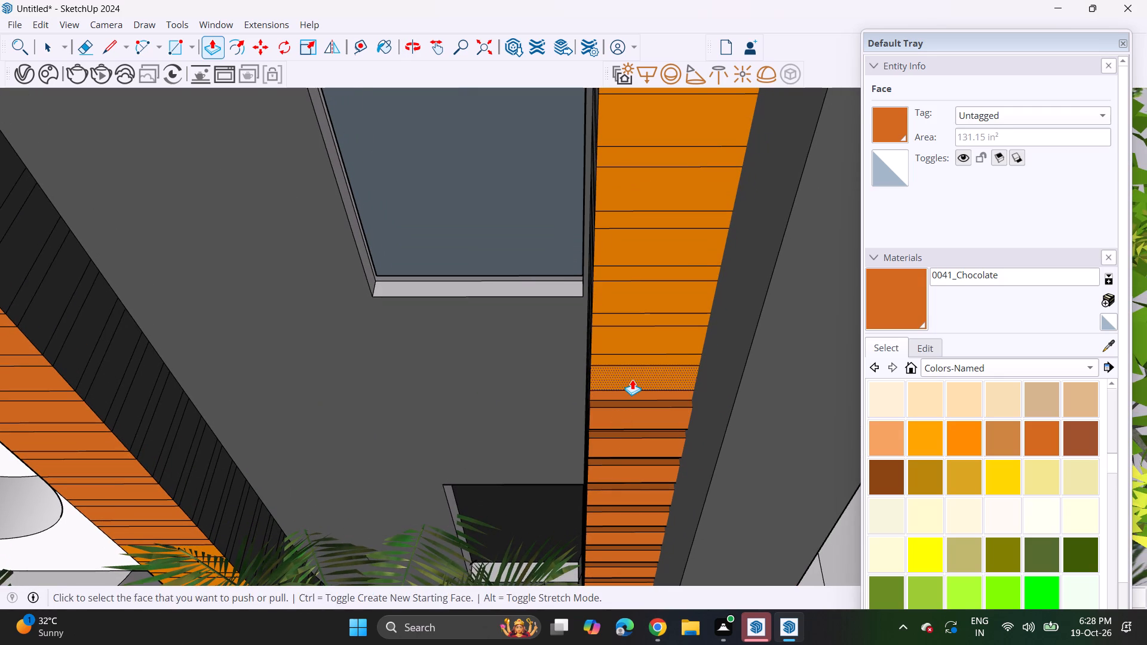
pyautogui.doubleClick(632, 379)
pyautogui.doubleClick(632, 338)
pyautogui.doubleClick(637, 302)
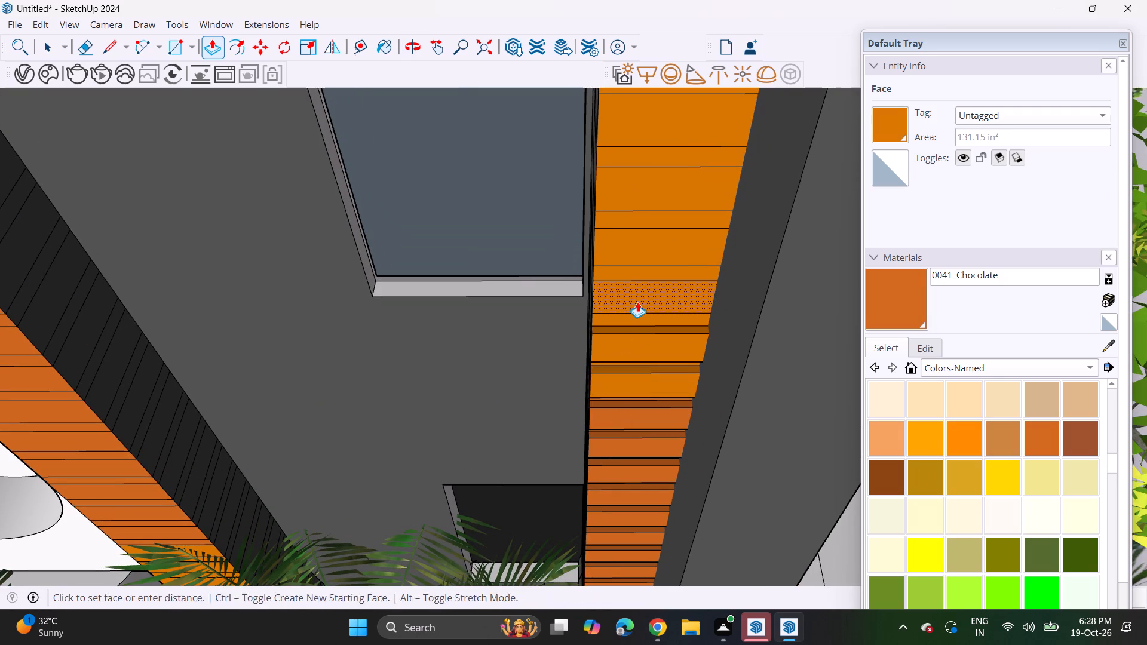
pyautogui.doubleClick(649, 254)
pyautogui.doubleClick(654, 193)
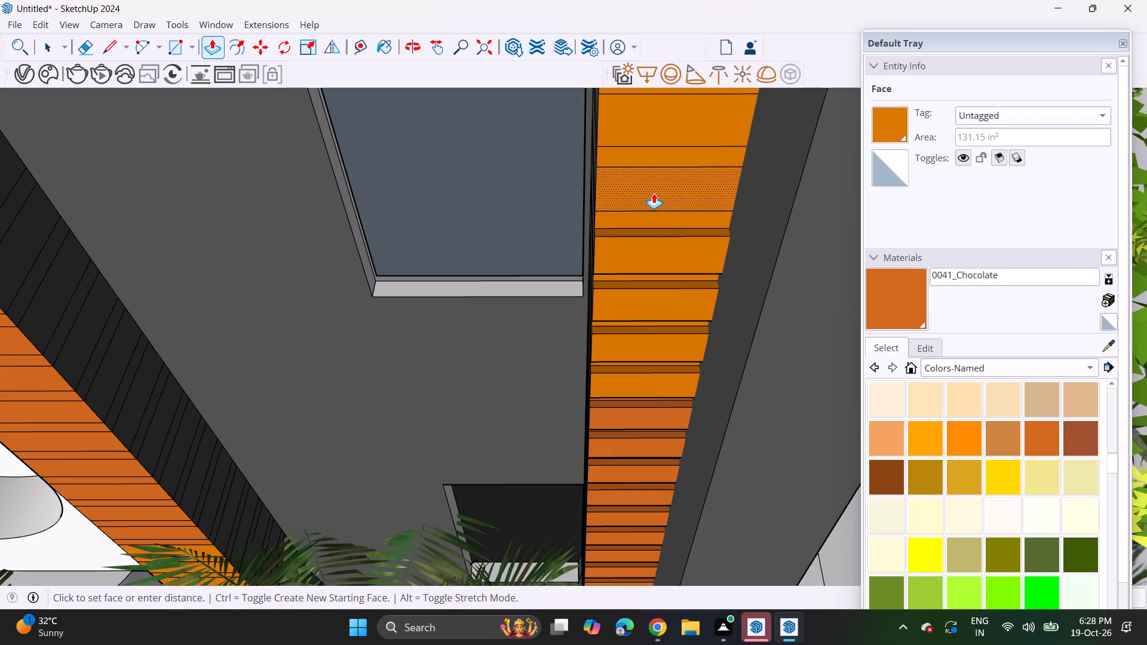
# Recess the last wide orange strips and the chocolate ones above them, up to where the recess's arch begins to curve.
pyautogui.scroll(-3, 646, 207)
pyautogui.moveTo(646, 216); pyautogui.dragTo(664, 432, button='middle')
pyautogui.doubleClick(678, 374)
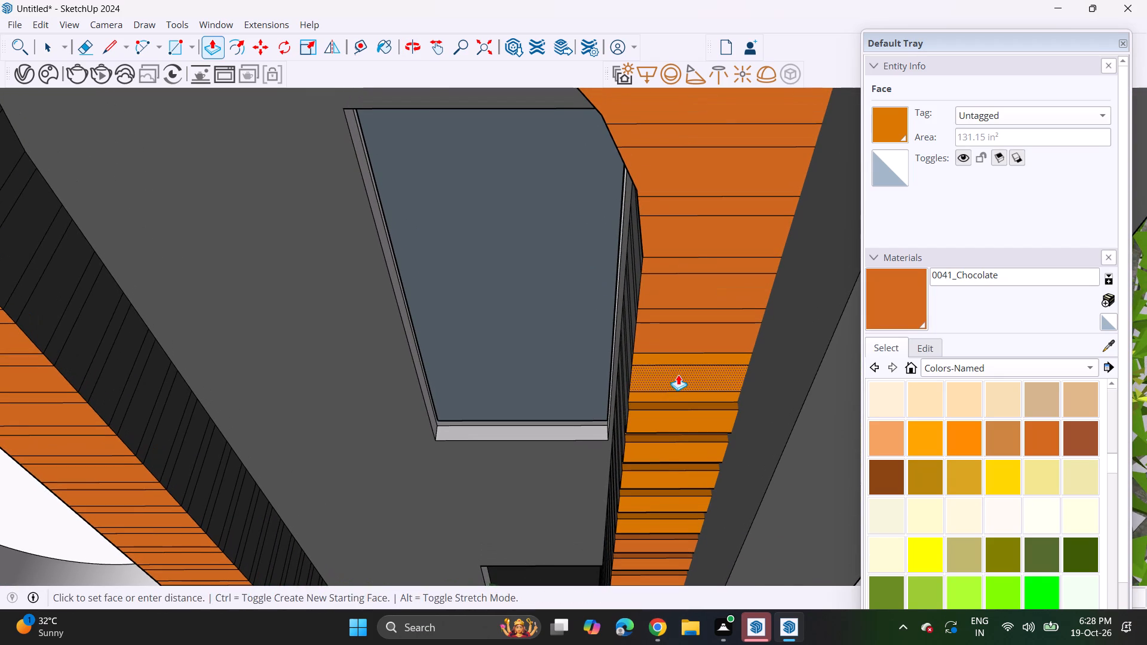
pyautogui.doubleClick(679, 332)
pyautogui.click(689, 300)
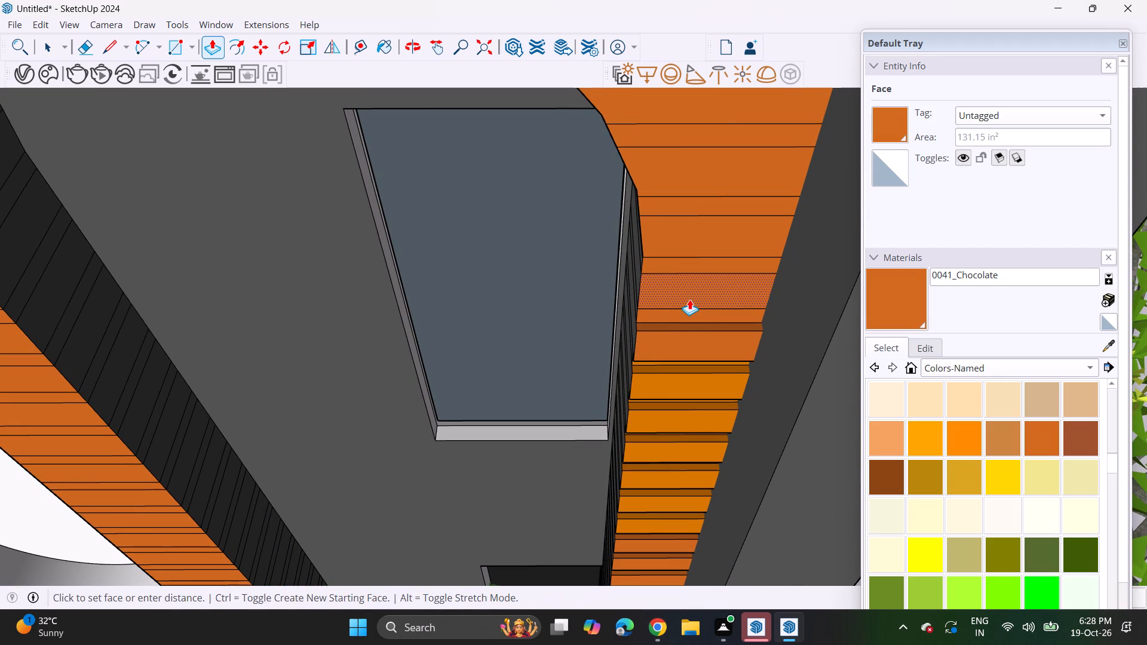
pyautogui.click(689, 299)
pyautogui.doubleClick(695, 250)
pyautogui.doubleClick(706, 172)
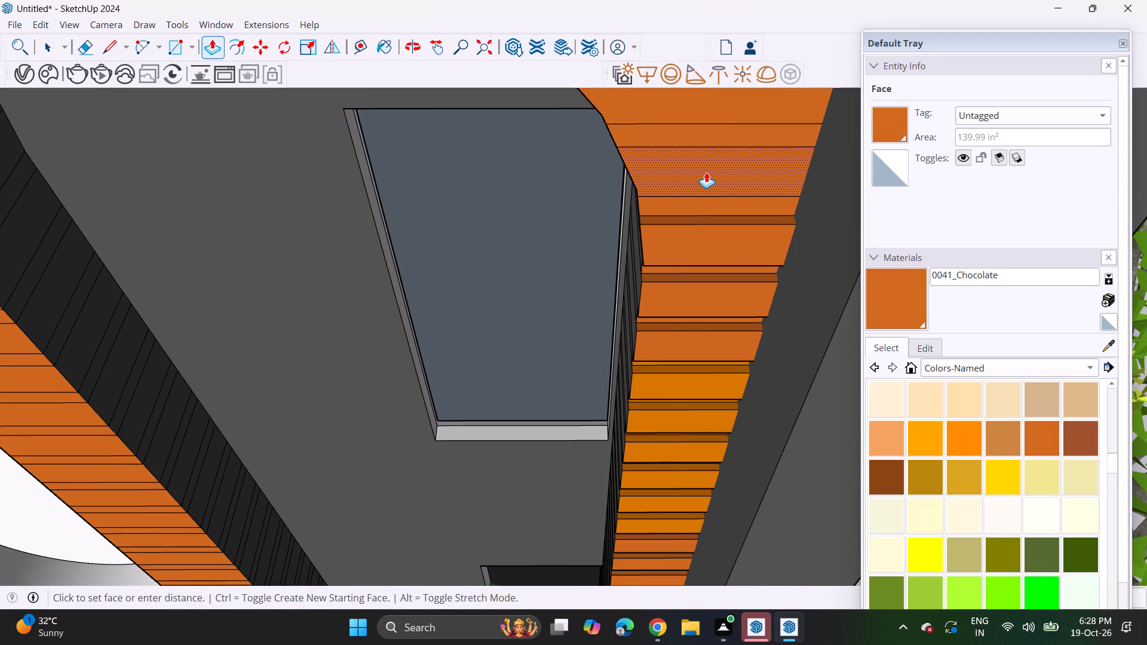
# Recess the wide chocolate strips around the crown of the recess's arch and just above it to the same depth.
pyautogui.keyDown('shift'); pyautogui.moveTo(722, 208); pyautogui.dragTo(752, 406, button='middle'); pyautogui.keyUp('shift')
pyautogui.scroll(-2, 688, 312)
pyautogui.doubleClick(682, 314)
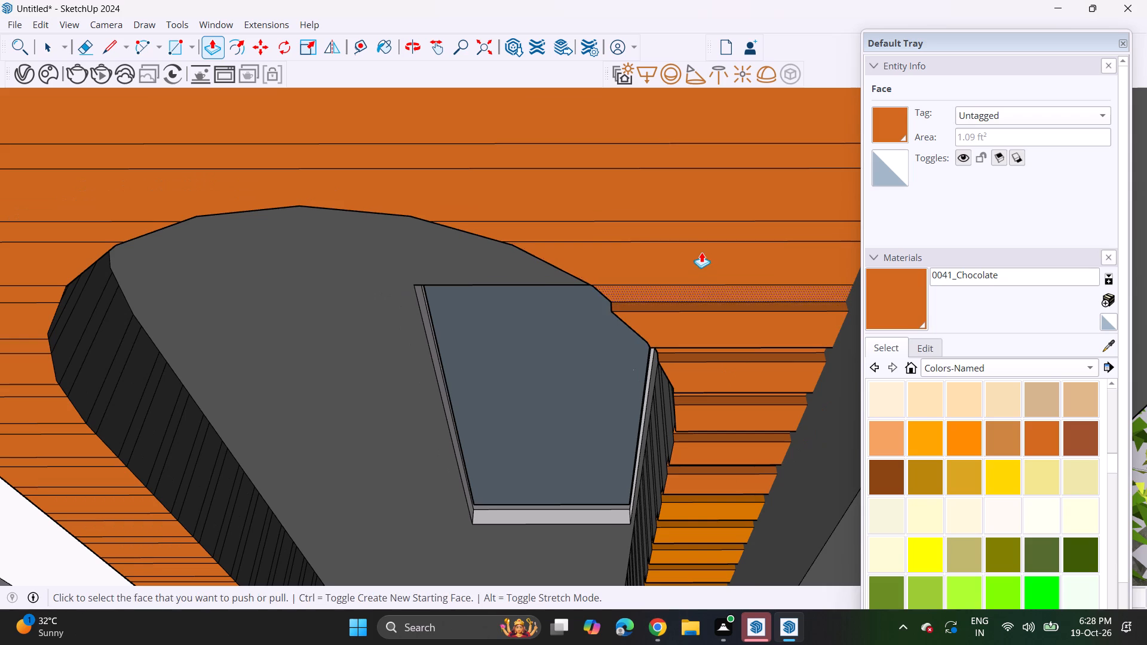
pyautogui.doubleClick(701, 252)
pyautogui.doubleClick(704, 212)
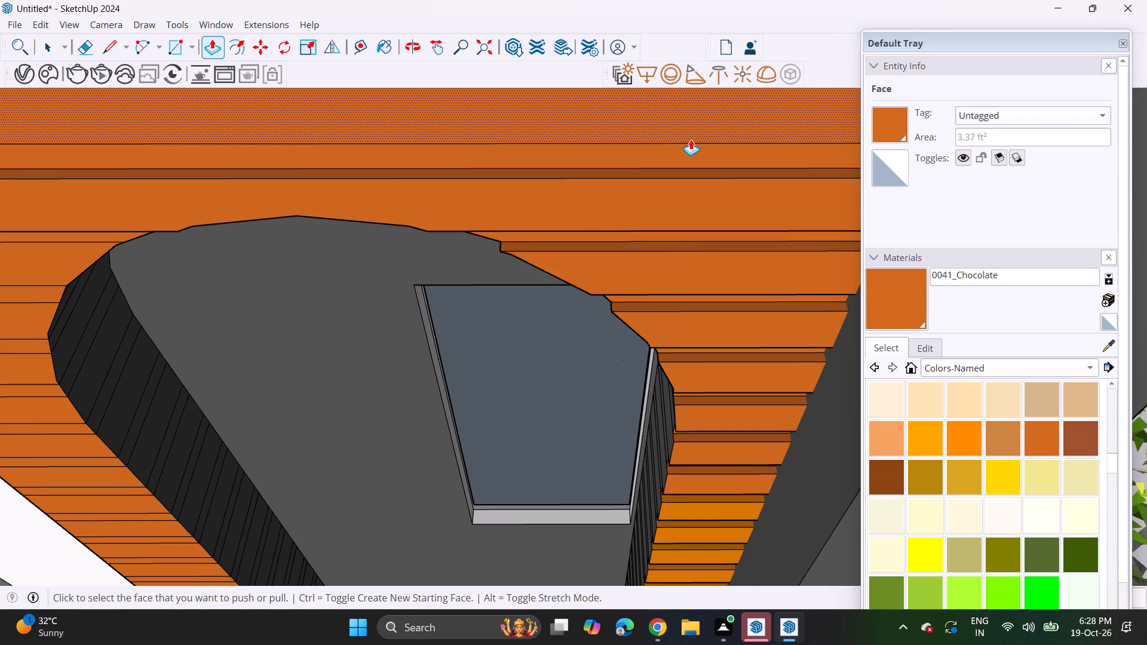
pyautogui.doubleClick(691, 139)
# Recess the wide chocolate strips between the arch's crown and the base of the round lattice opening to the same depth.
pyautogui.scroll(-8, 688, 144)
pyautogui.moveTo(686, 185); pyautogui.dragTo(696, 54, button='middle')
pyautogui.moveTo(671, 137); pyautogui.dragTo(713, 429, button='middle')
pyautogui.moveTo(688, 323); pyautogui.dragTo(661, 247, button='middle')
pyautogui.keyDown('shift'); pyautogui.moveTo(653, 240); pyautogui.dragTo(651, 380, button='middle'); pyautogui.keyUp('shift')
pyautogui.doubleClick(651, 380)
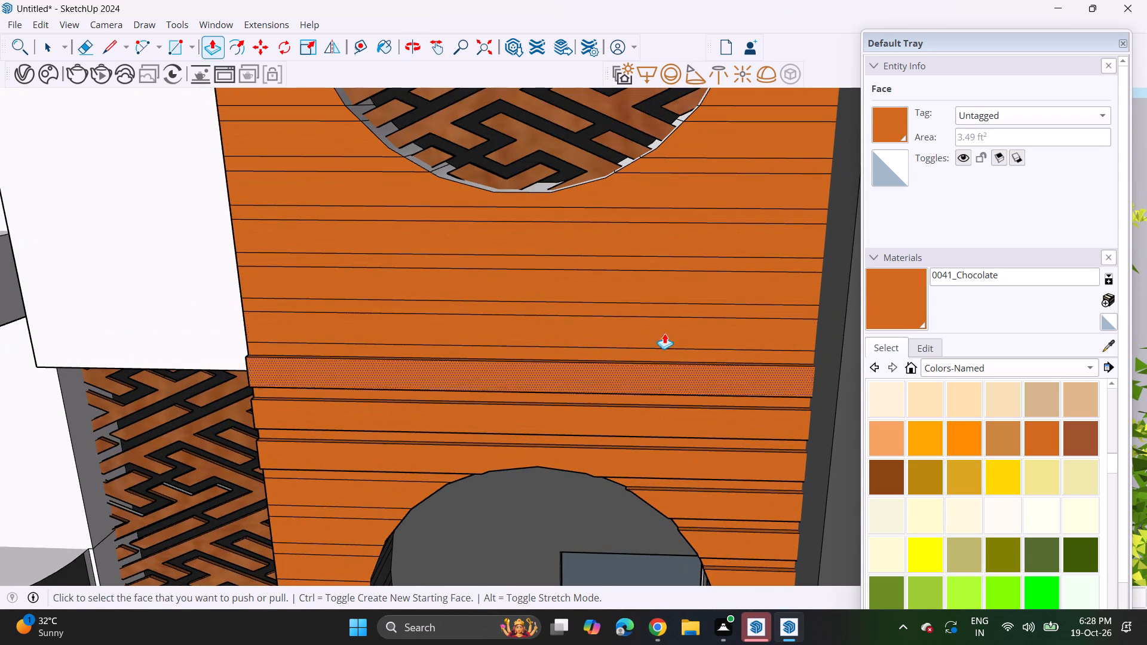
pyautogui.doubleClick(661, 337)
pyautogui.doubleClick(673, 287)
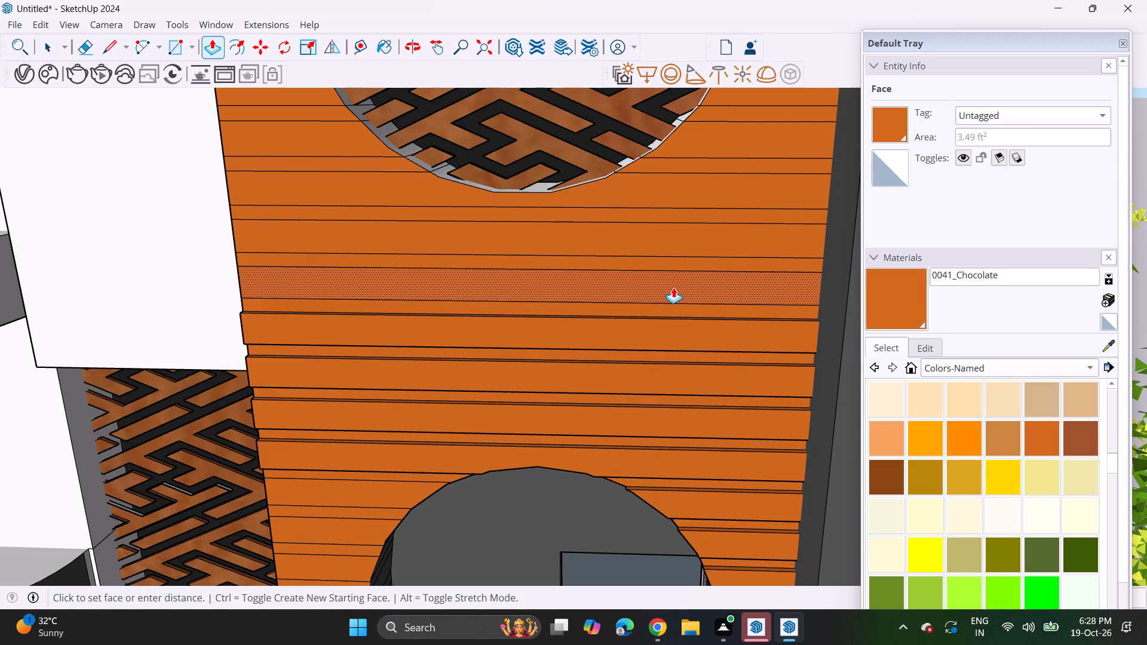
pyautogui.doubleClick(692, 242)
pyautogui.doubleClick(700, 189)
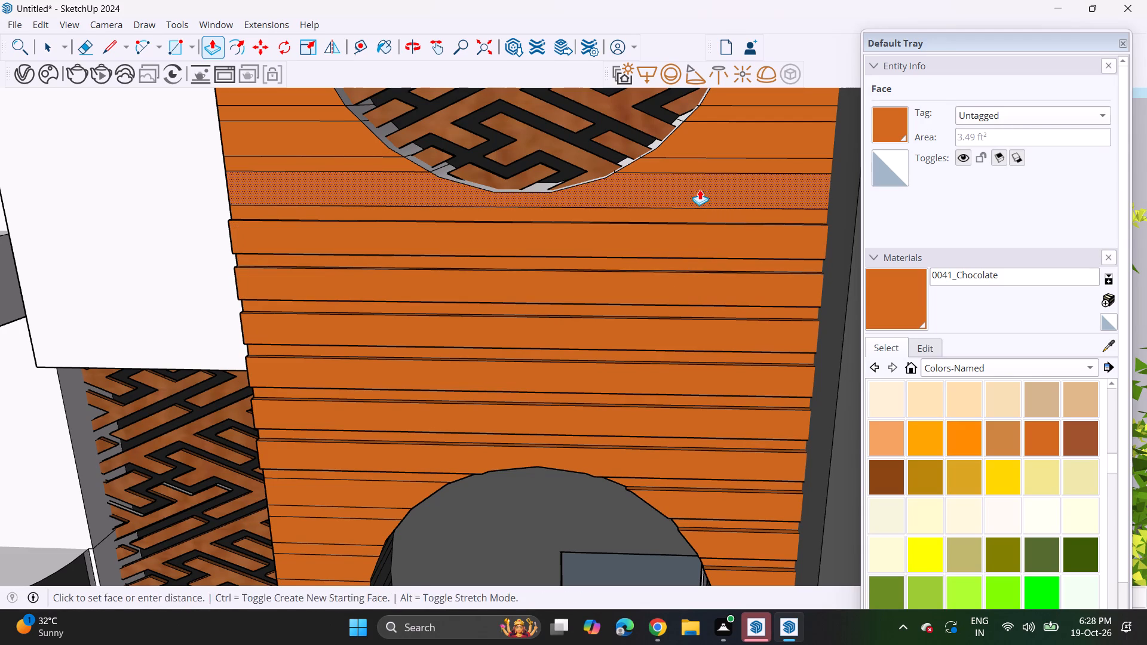
pyautogui.doubleClick(721, 148)
# Recess the wide strips beside the lower and middle part of the round lattice opening, on the dark frame's side.
pyautogui.scroll(-3, 697, 168)
pyautogui.moveTo(697, 168); pyautogui.dragTo(697, 168, button='middle')
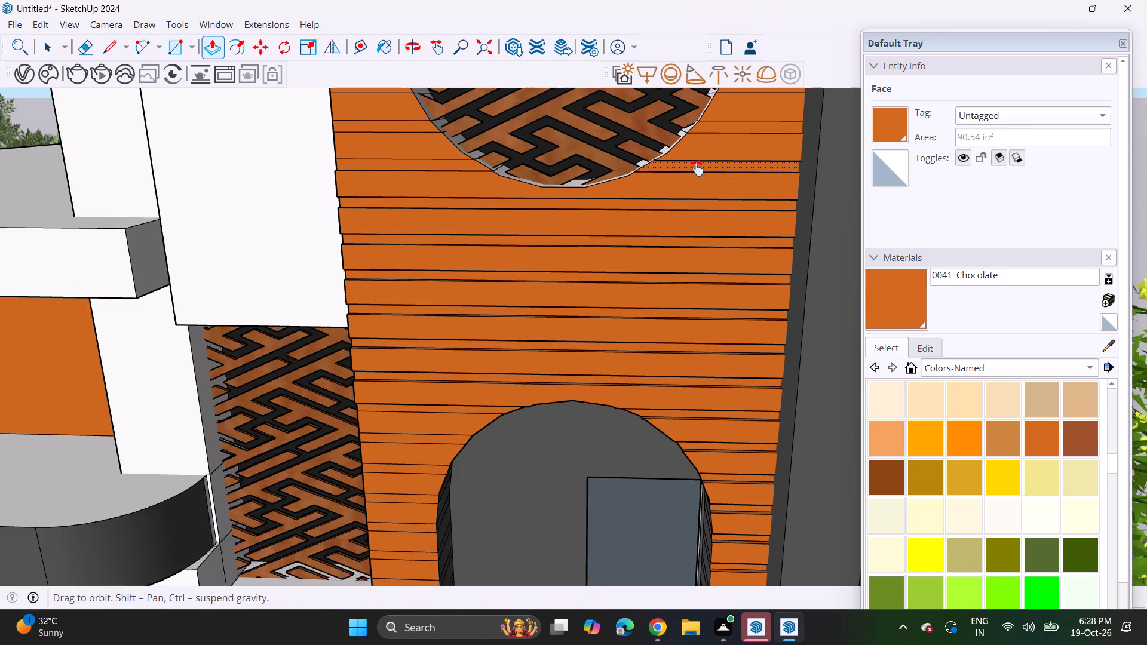
pyautogui.moveTo(697, 168); pyautogui.dragTo(697, 419, button='middle')
pyautogui.moveTo(701, 404); pyautogui.dragTo(713, 336, button='middle')
pyautogui.scroll(1, 713, 336)
pyautogui.doubleClick(722, 355)
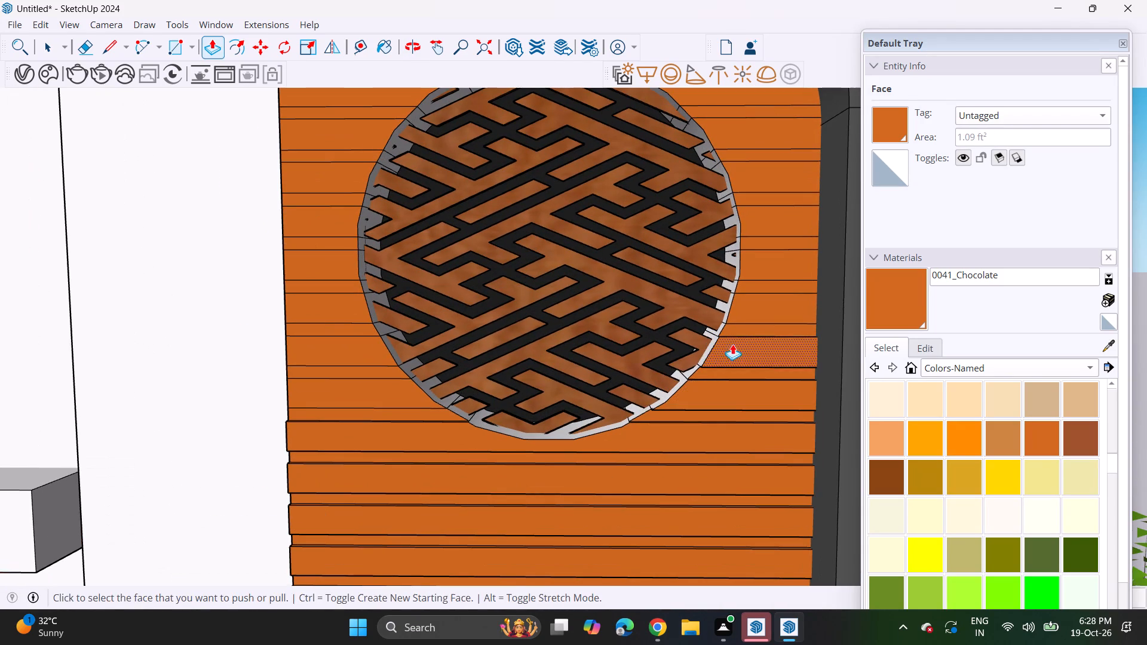
pyautogui.doubleClick(755, 304)
pyautogui.doubleClick(763, 263)
pyautogui.doubleClick(766, 229)
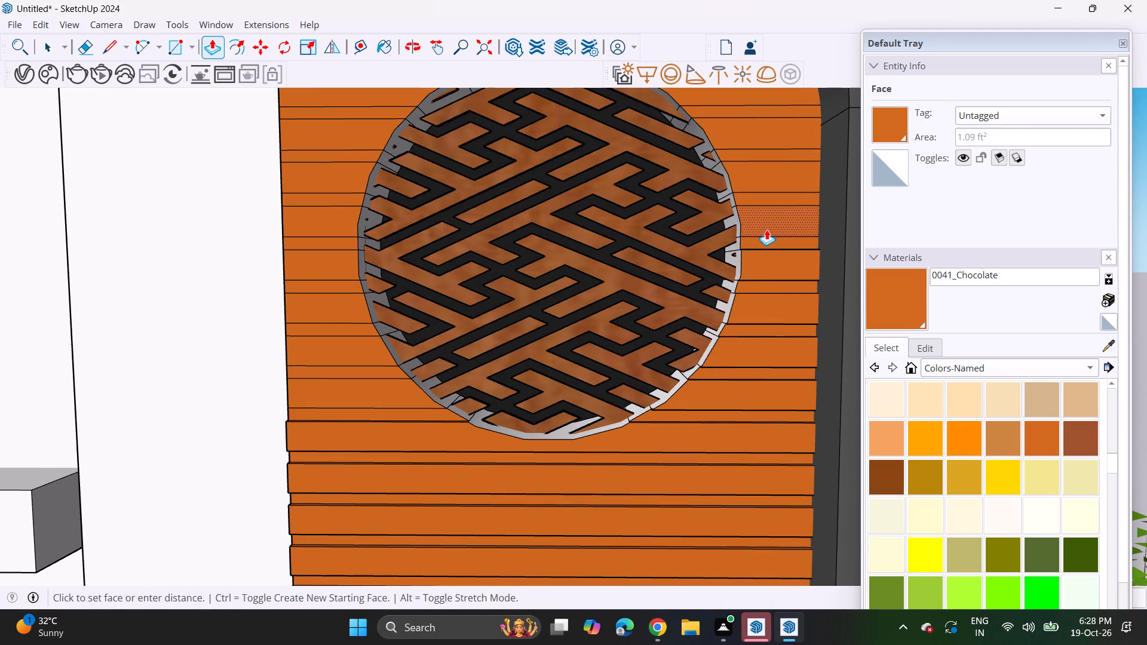
pyautogui.doubleClick(770, 176)
# Recess the remaining wide strips beside the upper part of the round lattice opening and above it, up to the cladding's top.
pyautogui.keyDown('shift'); pyautogui.moveTo(771, 208); pyautogui.dragTo(790, 309, button='middle'); pyautogui.keyUp('shift')
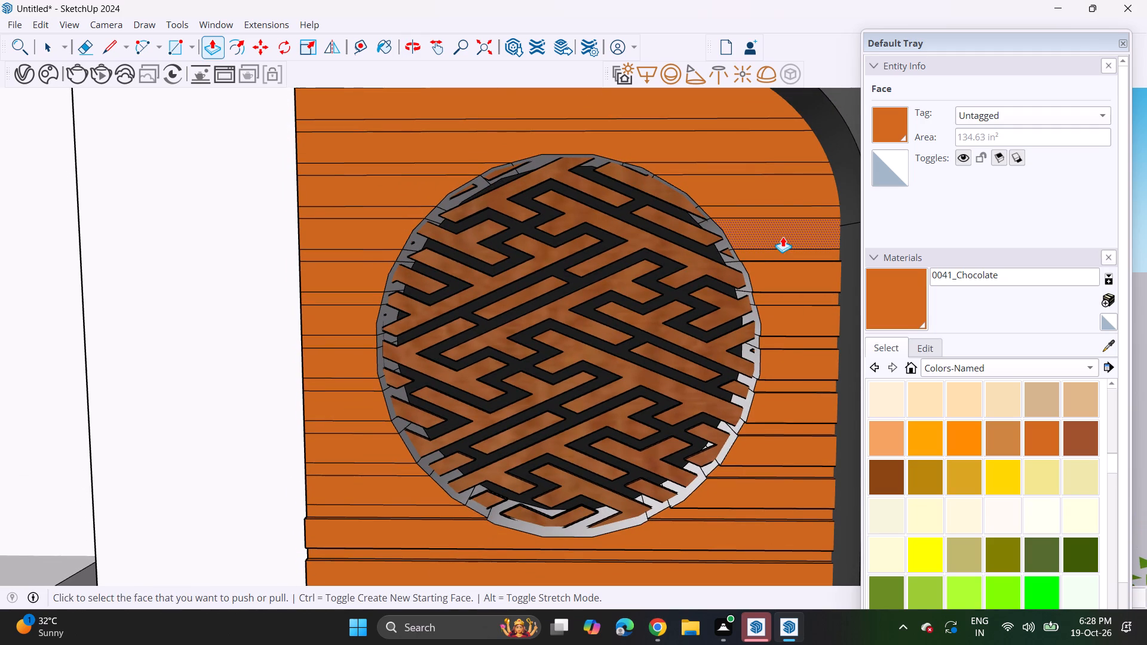
pyautogui.doubleClick(783, 236)
pyautogui.doubleClick(763, 186)
pyautogui.doubleClick(760, 143)
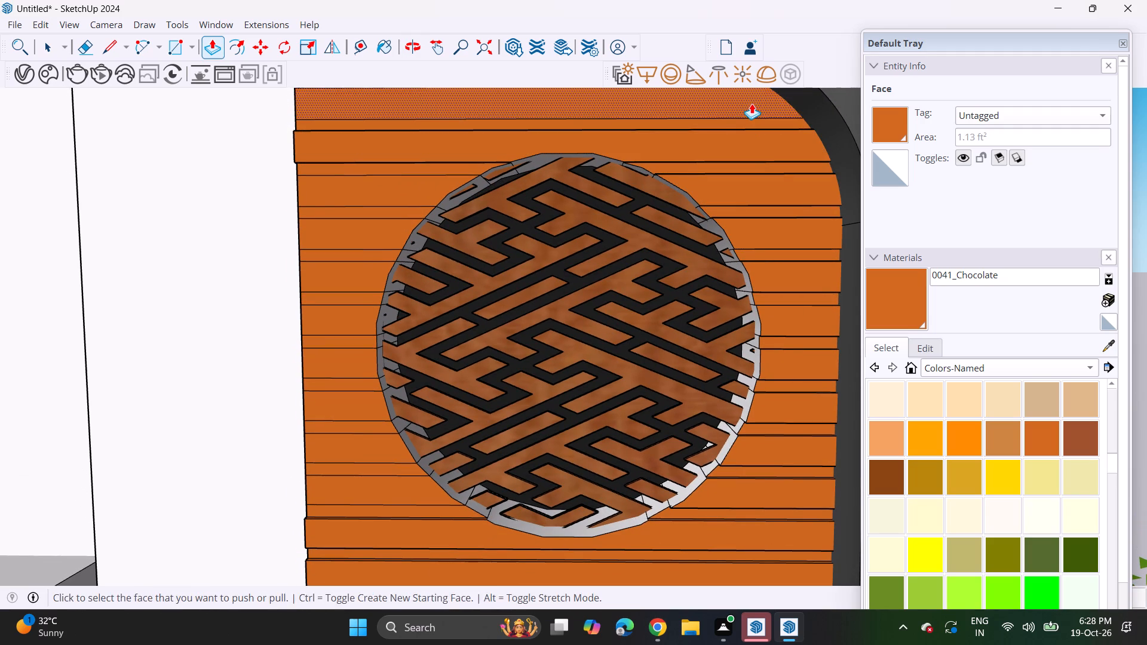
pyautogui.doubleClick(752, 103)
pyautogui.scroll(-2, 523, 208)
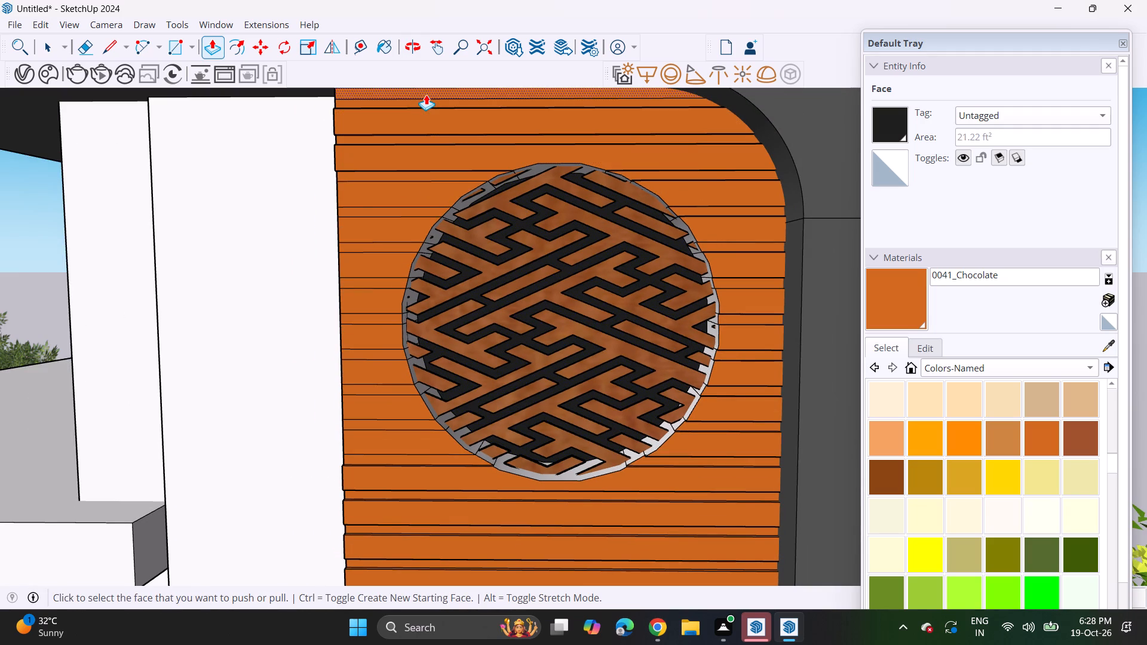
pyautogui.doubleClick(426, 94)
# Recess the wide strips between the round lattice opening and the white wall, from its upper part down to its base.
pyautogui.doubleClick(361, 187)
pyautogui.doubleClick(359, 223)
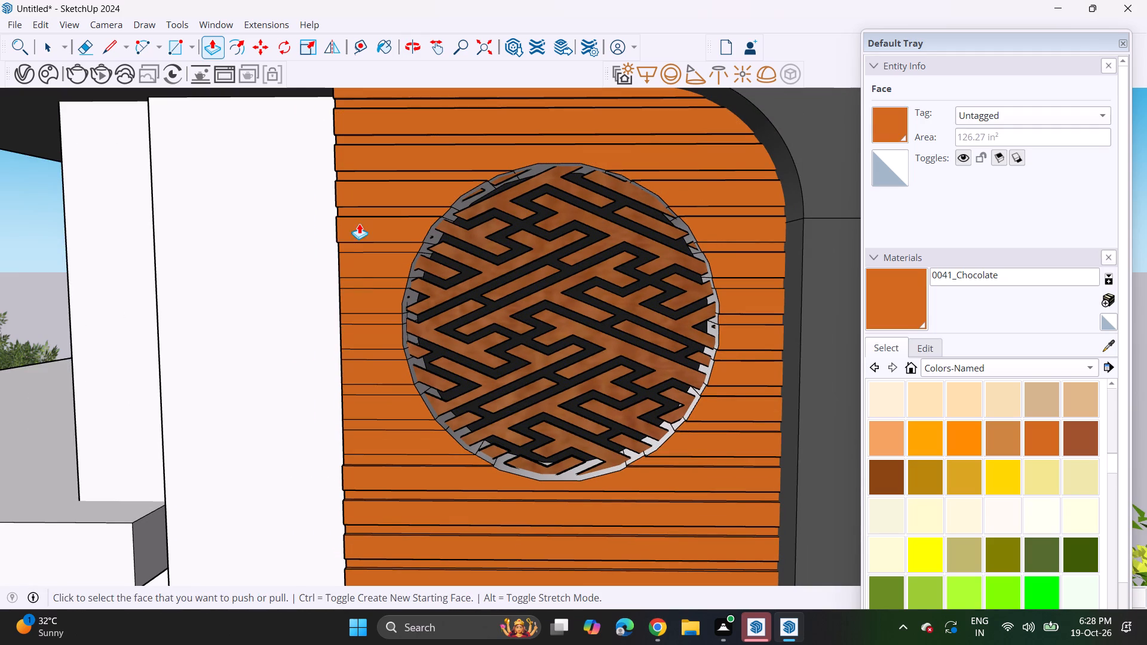
pyautogui.doubleClick(355, 269)
pyautogui.doubleClick(351, 307)
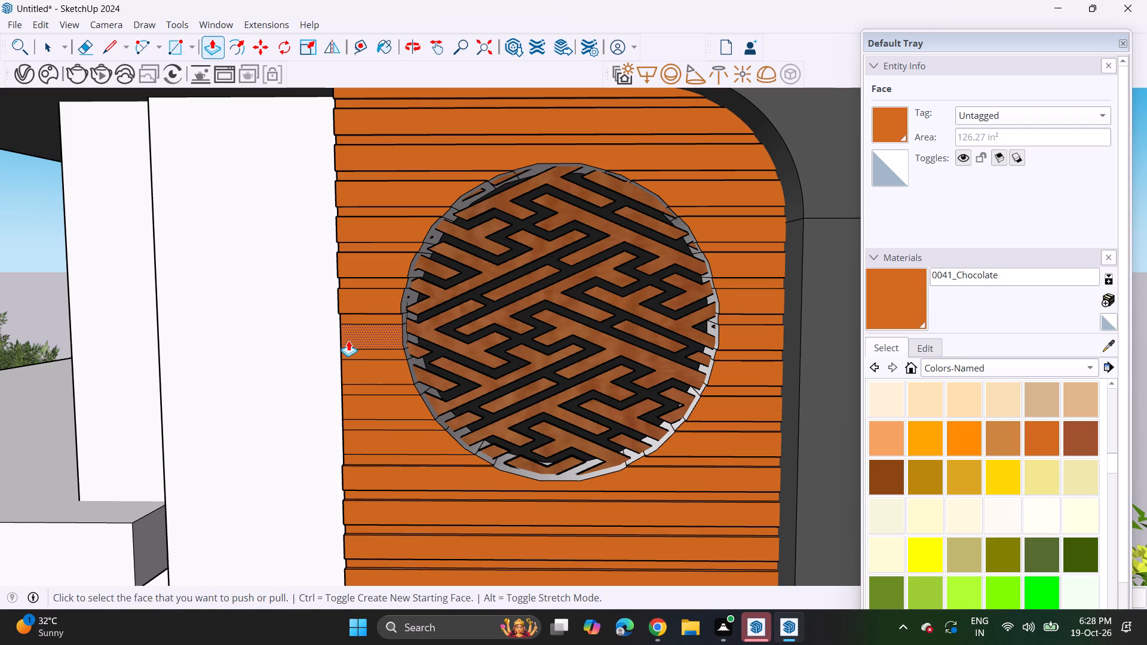
pyautogui.doubleClick(348, 340)
pyautogui.doubleClick(348, 371)
pyautogui.doubleClick(352, 410)
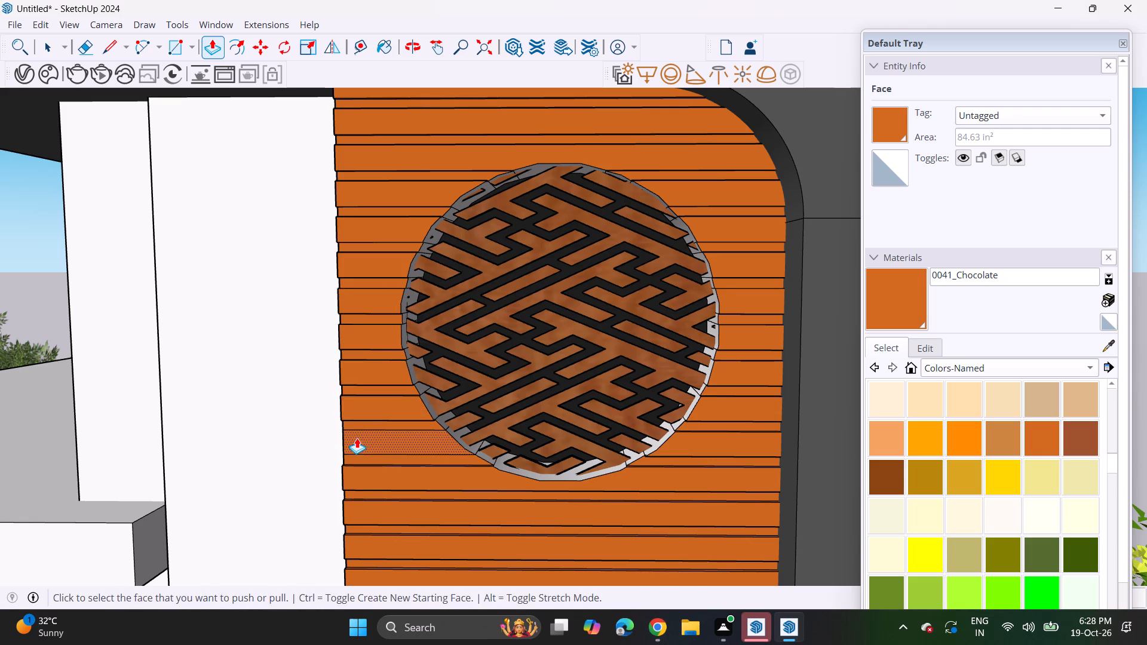
pyautogui.doubleClick(358, 442)
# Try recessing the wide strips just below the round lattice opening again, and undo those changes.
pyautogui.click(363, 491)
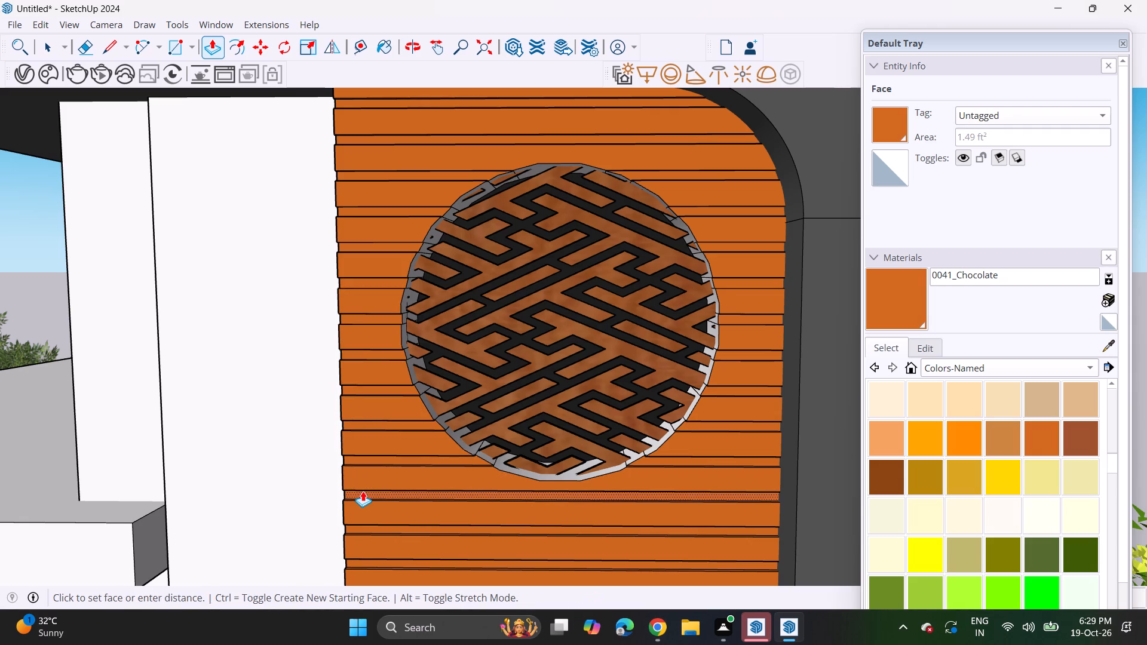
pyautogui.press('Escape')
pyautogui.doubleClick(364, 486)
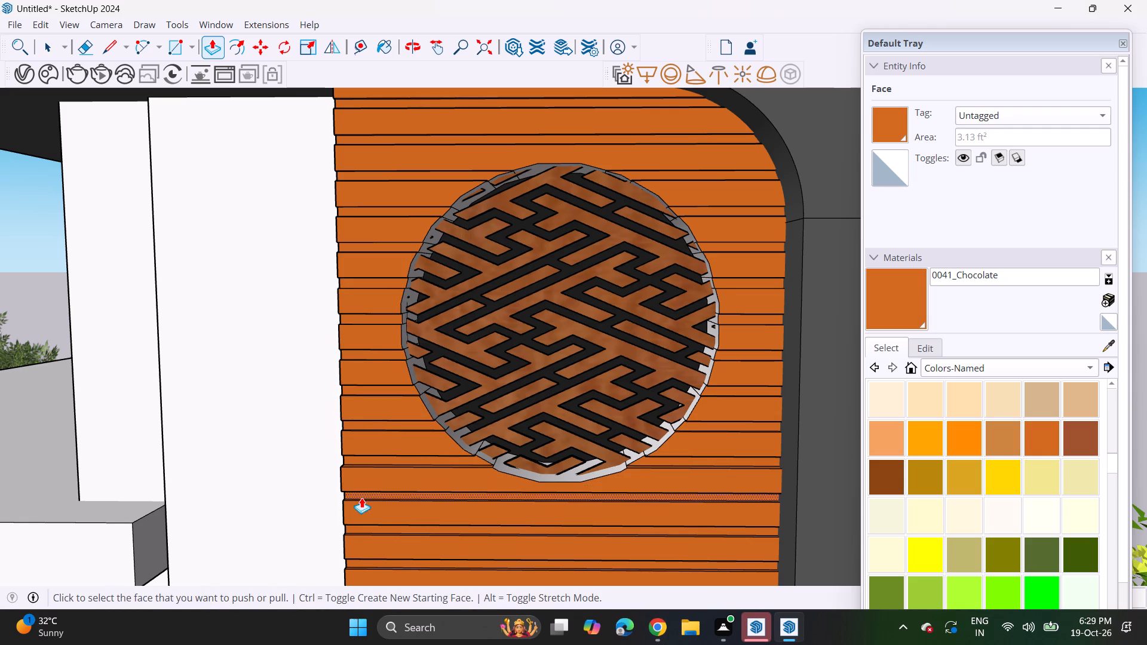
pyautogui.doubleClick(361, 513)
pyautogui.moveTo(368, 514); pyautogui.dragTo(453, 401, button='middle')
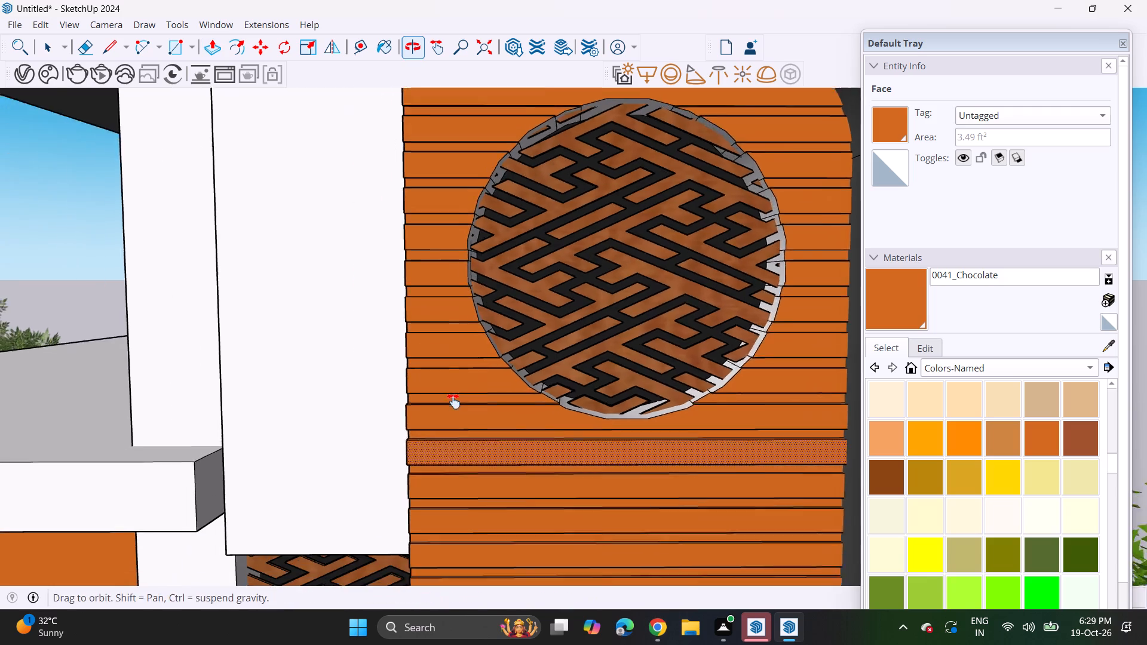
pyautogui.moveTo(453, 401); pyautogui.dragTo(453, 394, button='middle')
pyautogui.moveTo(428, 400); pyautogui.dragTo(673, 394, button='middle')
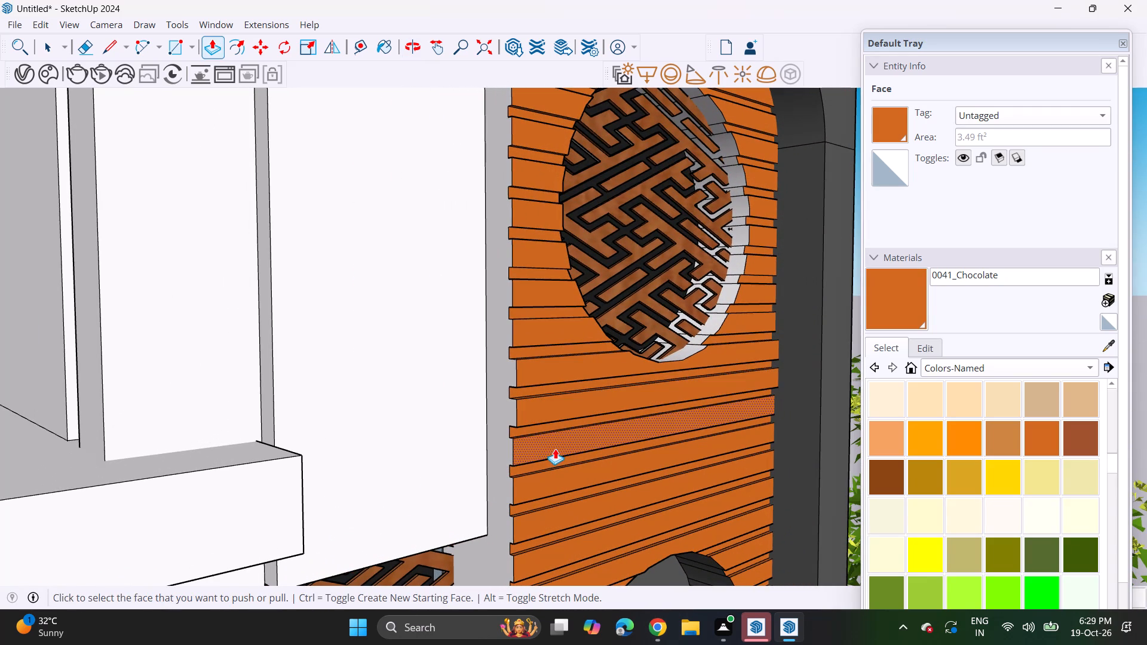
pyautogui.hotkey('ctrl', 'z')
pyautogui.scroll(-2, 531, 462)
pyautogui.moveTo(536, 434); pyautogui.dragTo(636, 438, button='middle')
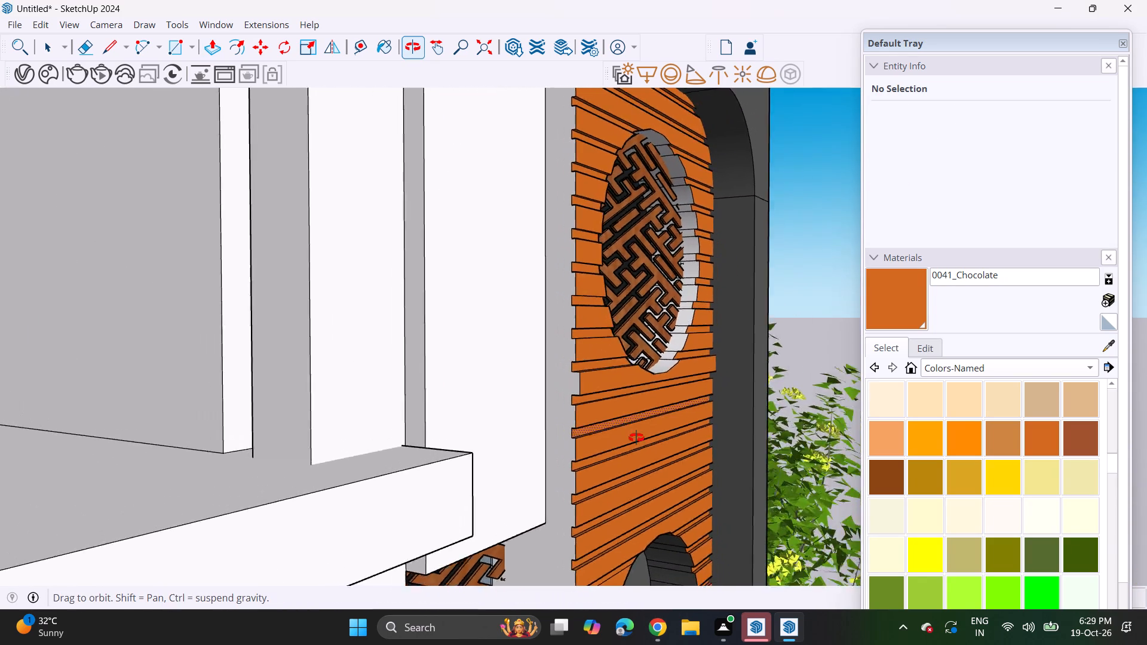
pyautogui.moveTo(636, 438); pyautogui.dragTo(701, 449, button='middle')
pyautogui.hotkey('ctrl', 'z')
# Recess the wide chocolate strips beside the arch's curve on the white wall's side, down to the top of the upper window.
pyautogui.moveTo(652, 471); pyautogui.dragTo(579, 228, button='middle')
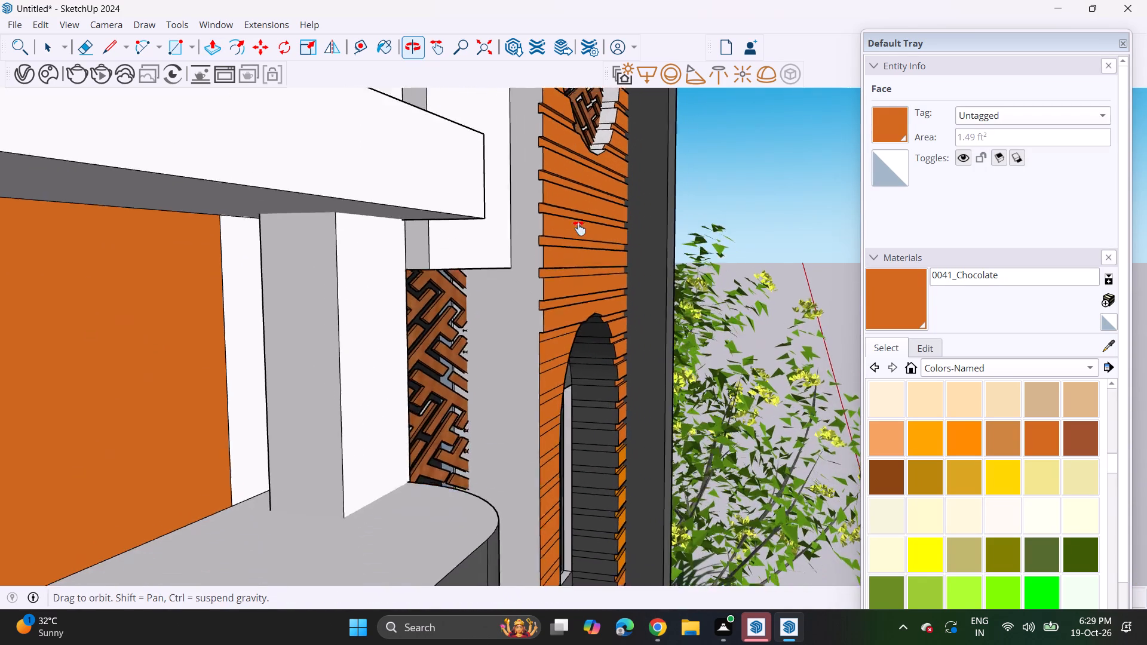
pyautogui.moveTo(579, 228); pyautogui.dragTo(571, 193, button='middle')
pyautogui.scroll(5, 543, 276)
pyautogui.doubleClick(541, 302)
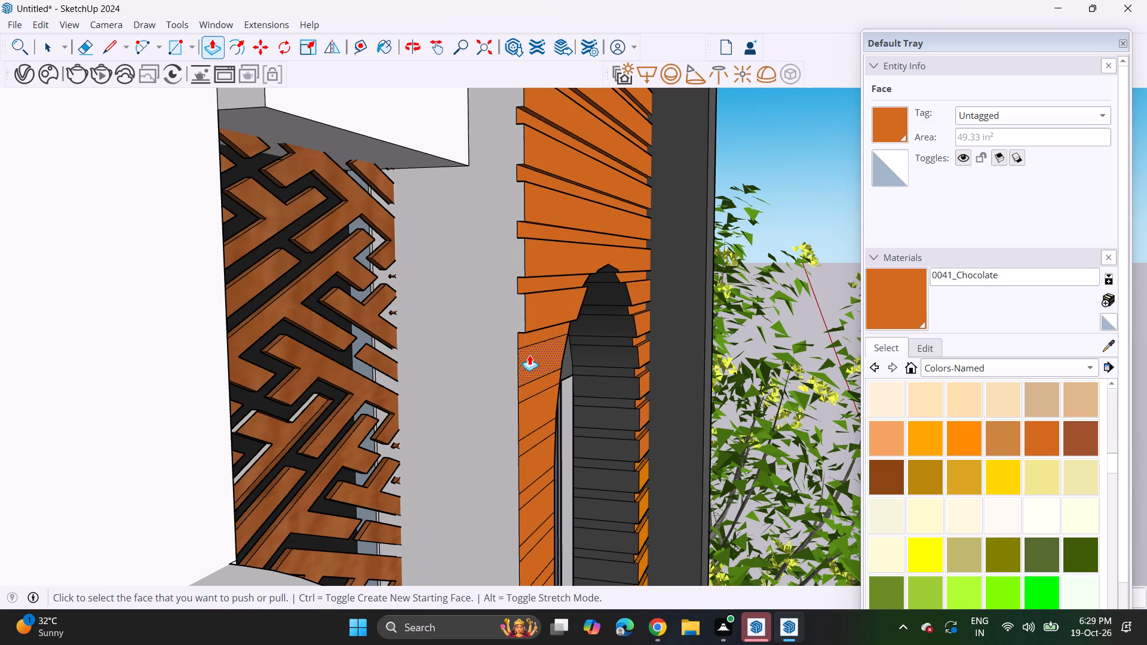
pyautogui.doubleClick(528, 358)
pyautogui.doubleClick(534, 424)
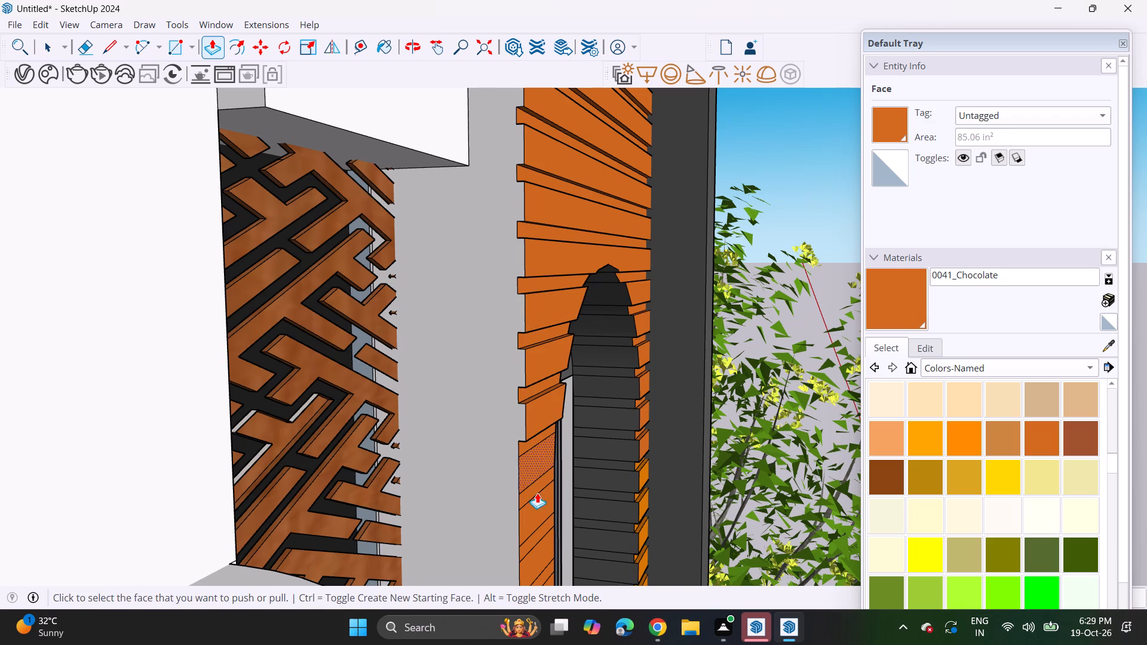
pyautogui.doubleClick(532, 478)
# Recess the wide chocolate strips alongside the upper window on the white wall's side to the same depth.
pyautogui.scroll(-4, 539, 483)
pyautogui.keyDown('shift'); pyautogui.moveTo(538, 487); pyautogui.dragTo(470, 176, button='middle'); pyautogui.keyUp('shift')
pyautogui.scroll(2, 479, 209)
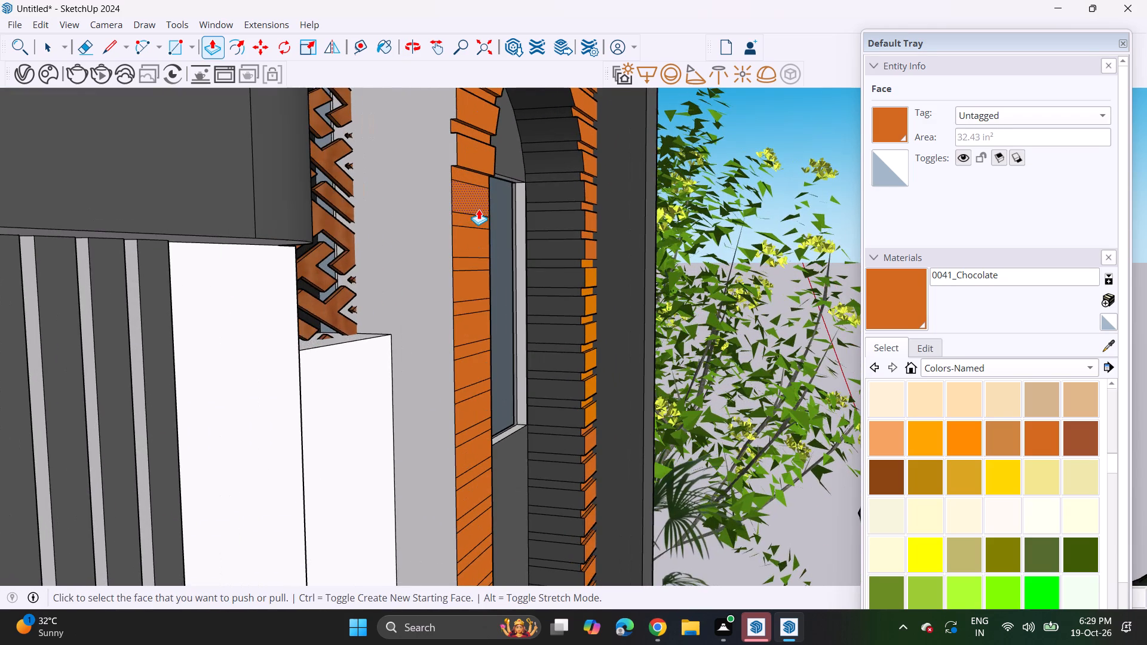
pyautogui.doubleClick(479, 209)
pyautogui.doubleClick(470, 241)
pyautogui.doubleClick(471, 279)
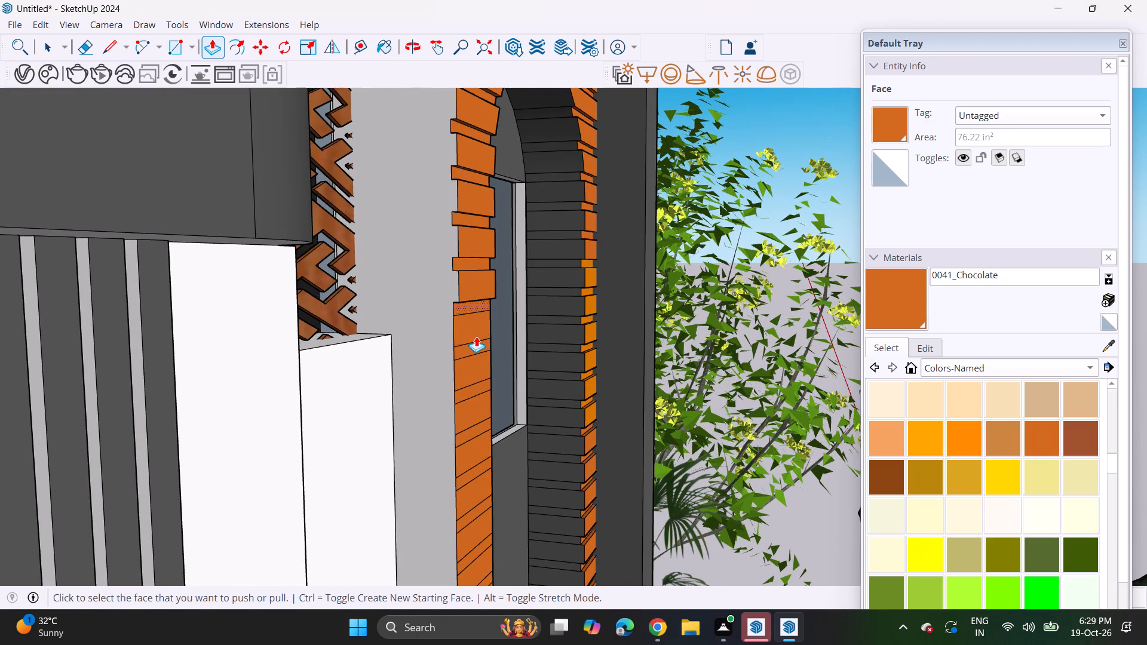
pyautogui.doubleClick(476, 336)
pyautogui.doubleClick(474, 382)
pyautogui.doubleClick(468, 422)
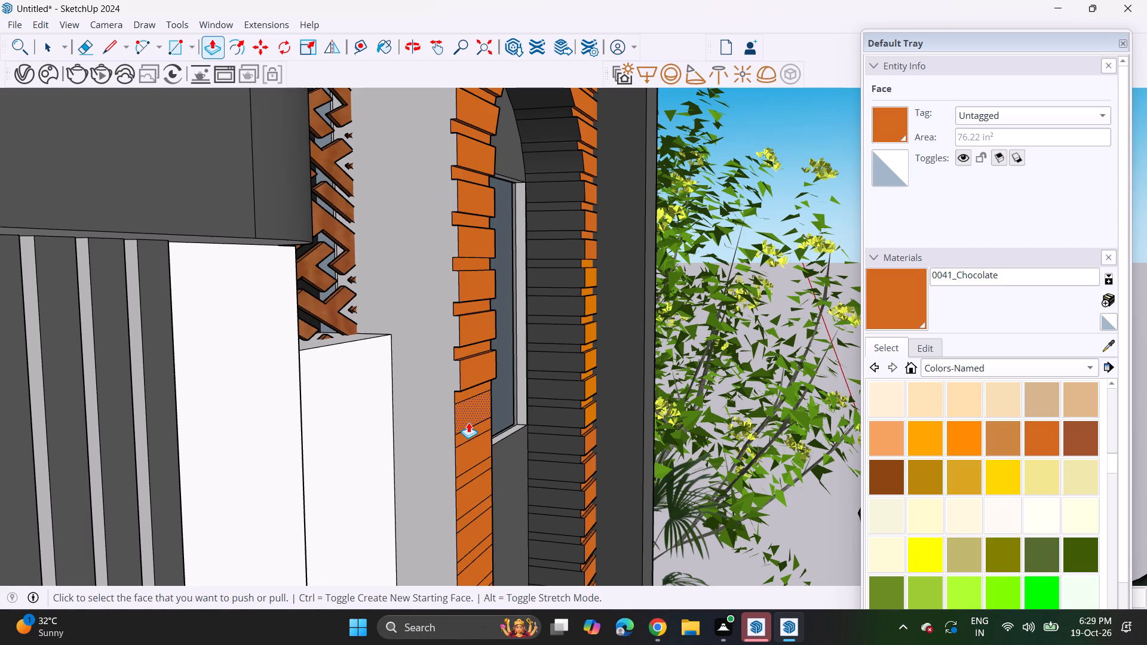
# Recess the next wide chocolate strips down past the window's sill, undoing one wrongly recessed face near the white wall's rounded opening.
pyautogui.moveTo(477, 455); pyautogui.dragTo(418, 189, button='middle')
pyautogui.doubleClick(416, 189)
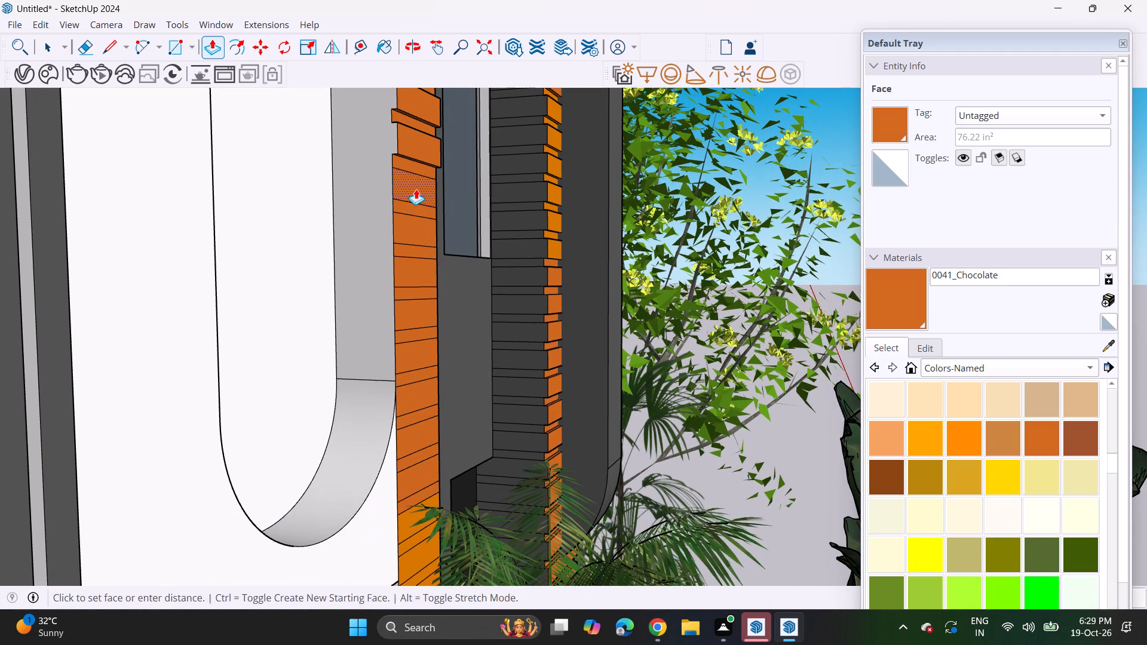
pyautogui.doubleClick(419, 224)
pyautogui.doubleClick(412, 265)
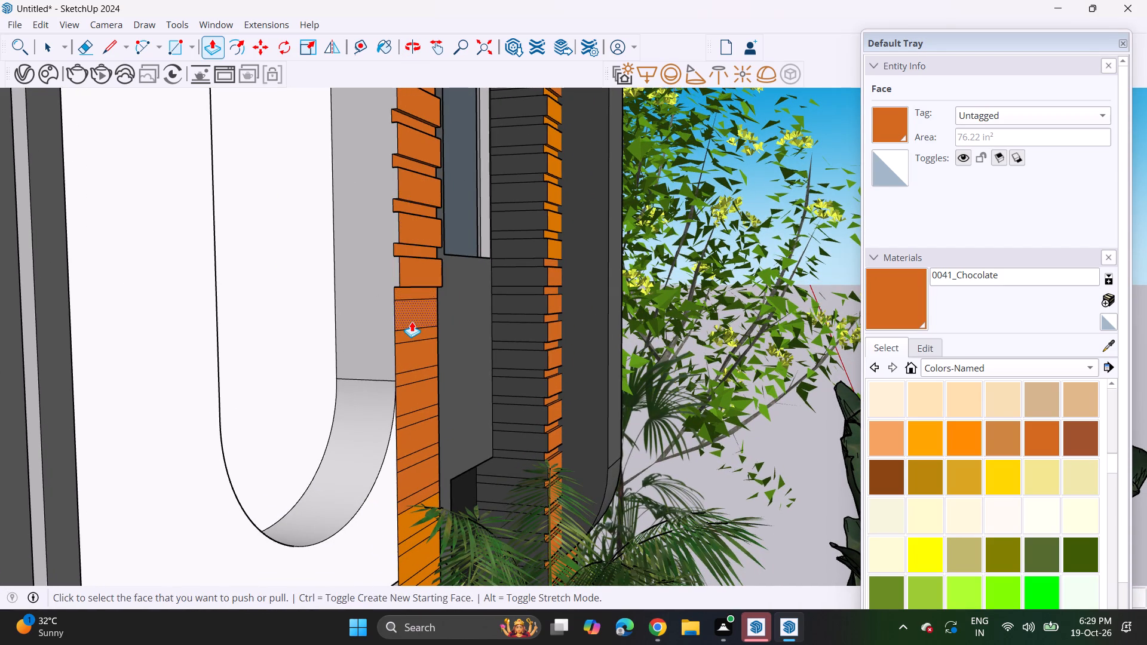
pyautogui.doubleClick(412, 321)
pyautogui.doubleClick(410, 357)
pyautogui.doubleClick(410, 383)
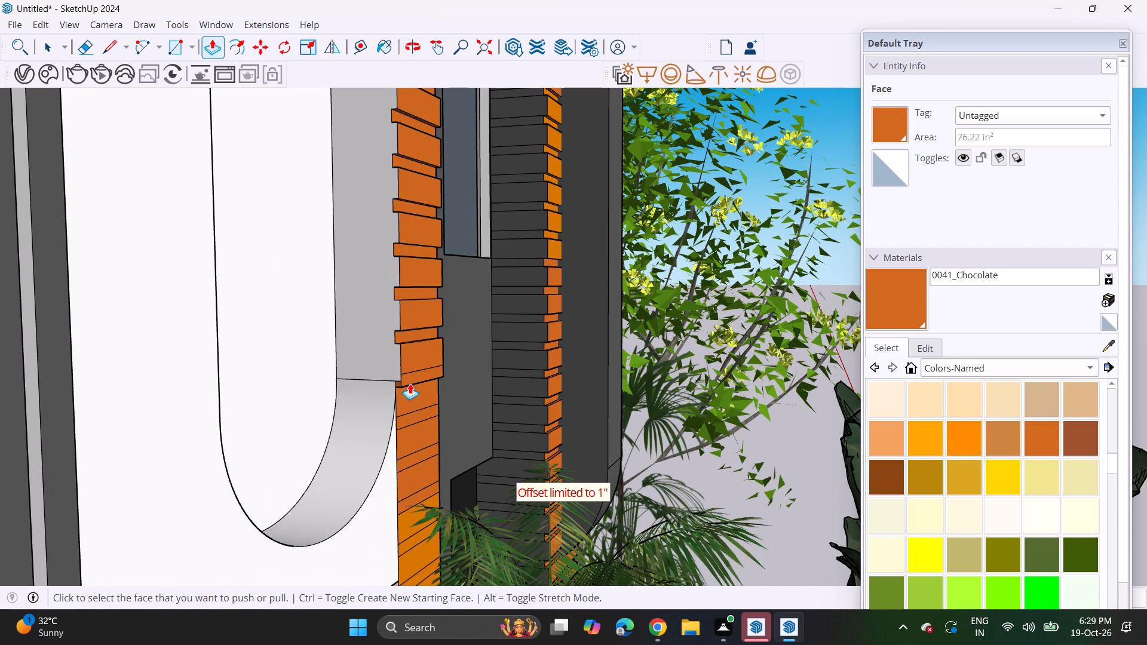
pyautogui.hotkey('ctrl', 'z')
pyautogui.doubleClick(405, 411)
pyautogui.doubleClick(409, 444)
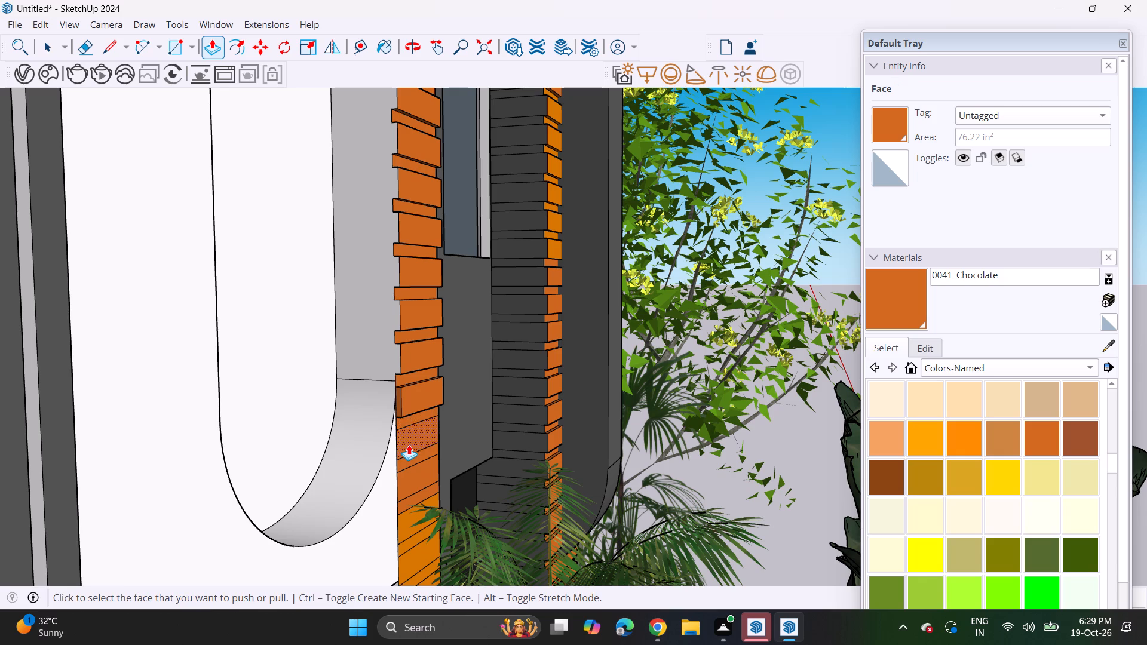
# Recess the last wide chocolate strip above the orange section and the orange strips below it, down behind the palm leaves.
pyautogui.keyDown('shift'); pyautogui.moveTo(418, 466); pyautogui.dragTo(378, 264, button='middle'); pyautogui.keyUp('shift')
pyautogui.doubleClick(377, 275)
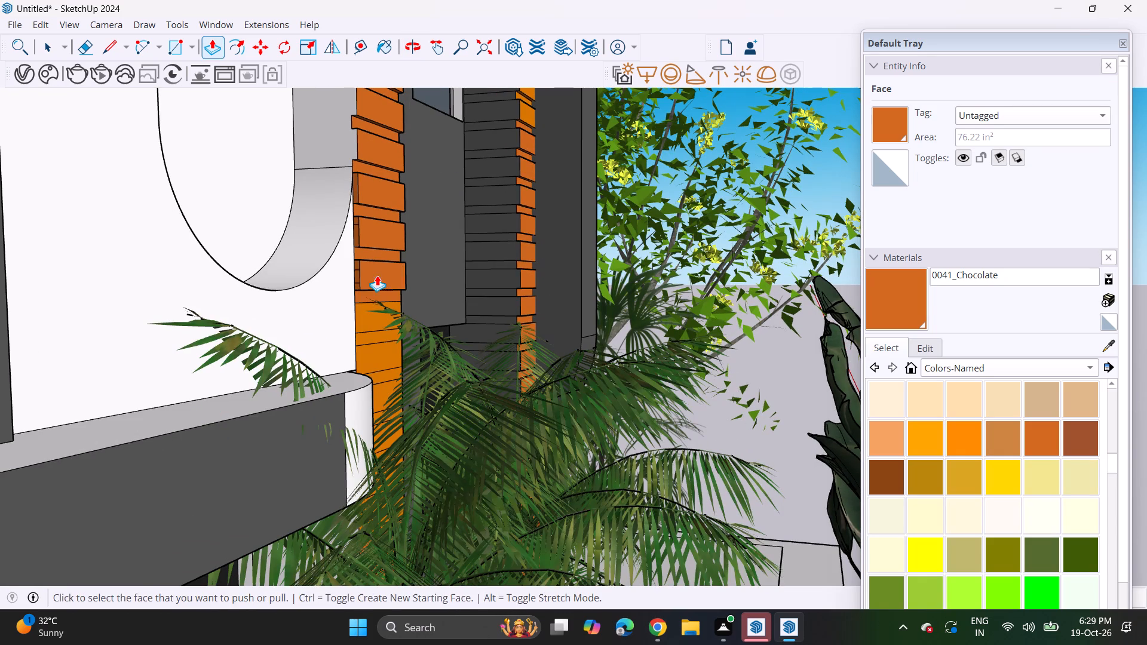
pyautogui.doubleClick(373, 322)
pyautogui.doubleClick(376, 352)
pyautogui.doubleClick(376, 401)
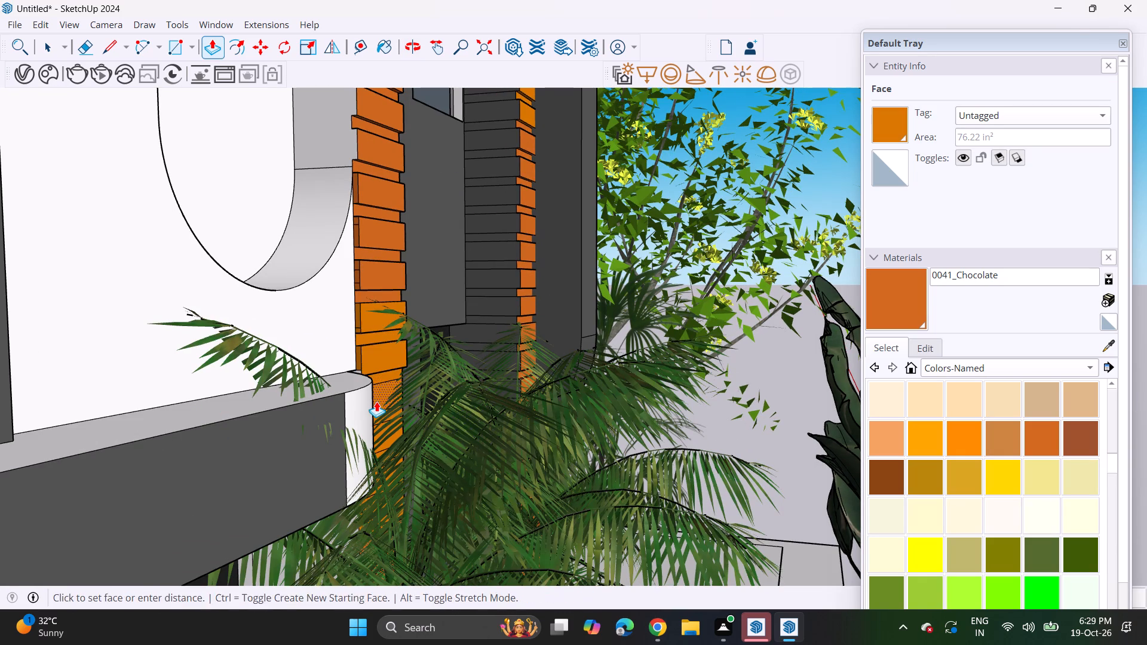
# Pull out the wide chocolate strips beside the arched recess's lower curve, behind the palm leaves, by the same depth.
pyautogui.keyDown('shift'); pyautogui.moveTo(379, 417); pyautogui.dragTo(410, 156, button='middle'); pyautogui.keyUp('shift')
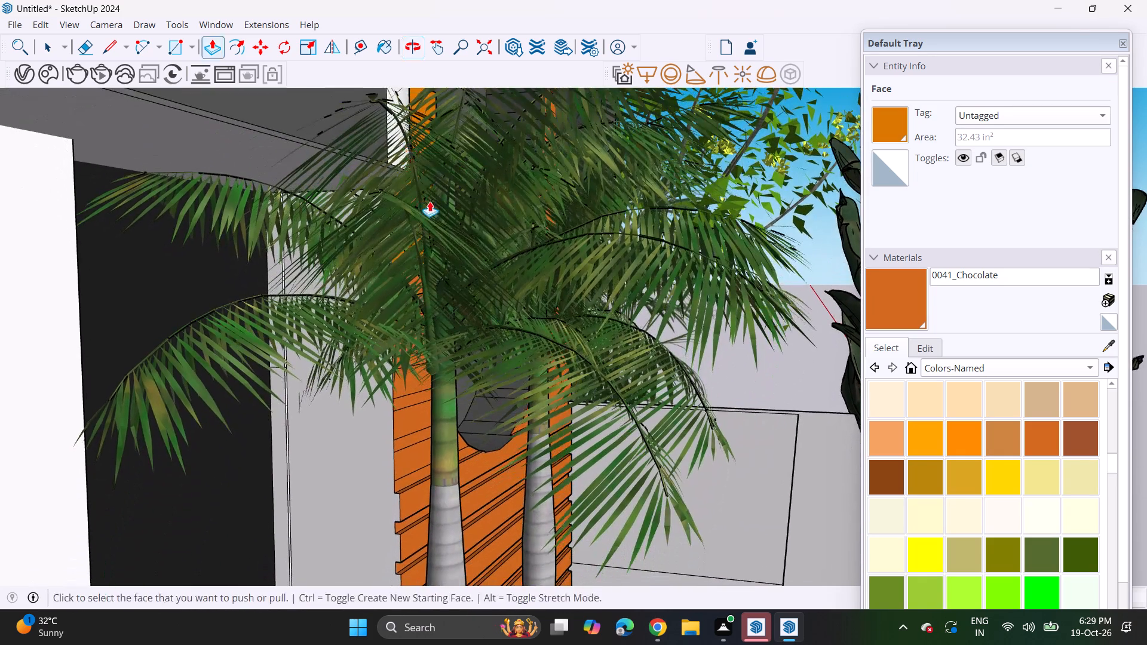
pyautogui.moveTo(430, 201); pyautogui.dragTo(59, 182, button='middle')
pyautogui.moveTo(421, 266); pyautogui.dragTo(298, 285, button='middle')
pyautogui.scroll(7, 394, 398)
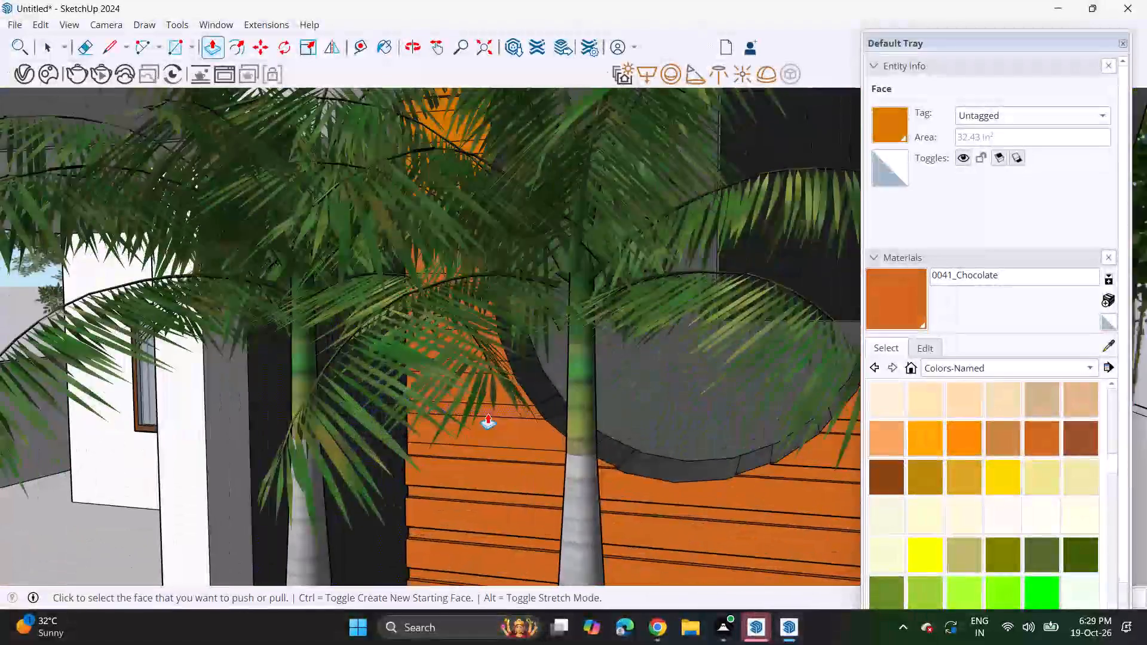
pyautogui.scroll(2, 487, 413)
pyautogui.doubleClick(482, 430)
pyautogui.doubleClick(471, 387)
# Pull the next wide chocolate strips beside the arch's lower curve out level with their neighbours, undoing and redoing one strip.
pyautogui.moveTo(493, 369); pyautogui.dragTo(489, 364, button='middle')
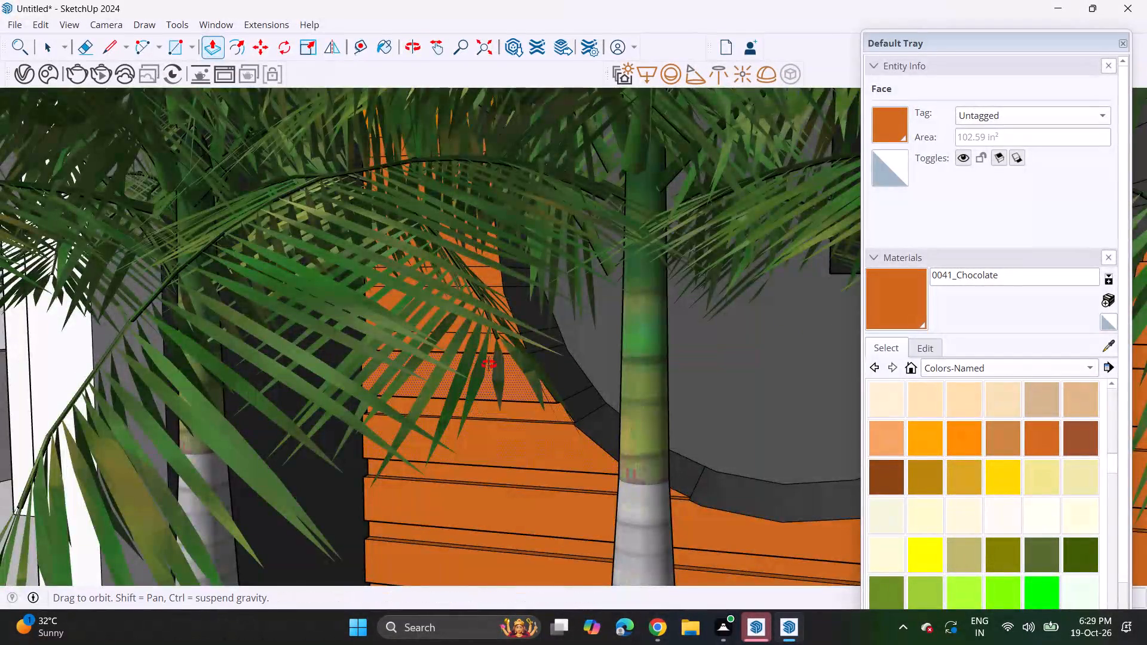
pyautogui.moveTo(489, 364); pyautogui.dragTo(89, 368, button='middle')
pyautogui.moveTo(286, 323); pyautogui.dragTo(407, 337, button='middle')
pyautogui.scroll(1, 592, 297)
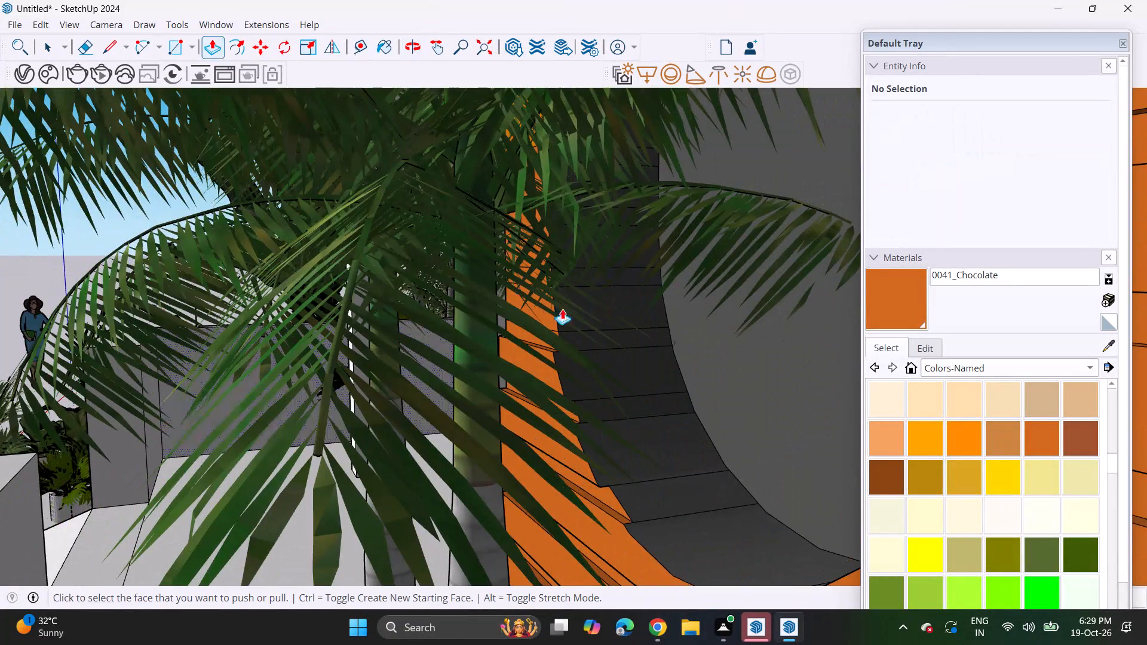
pyautogui.scroll(13, 562, 309)
pyautogui.doubleClick(515, 290)
pyautogui.click(500, 154)
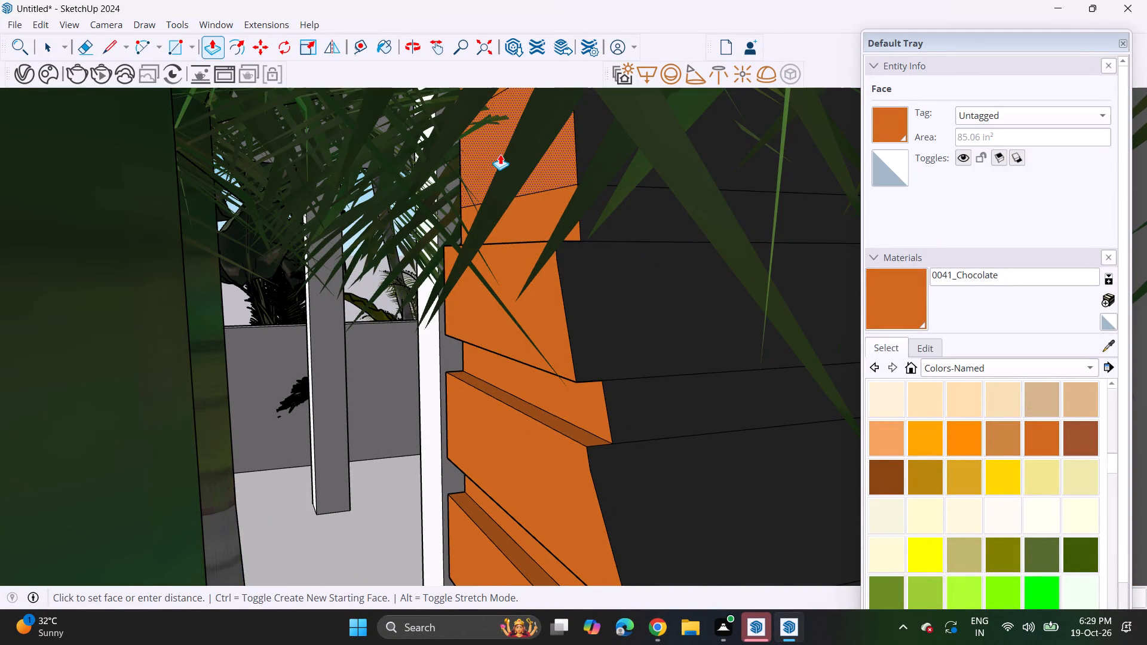
pyautogui.click(490, 284)
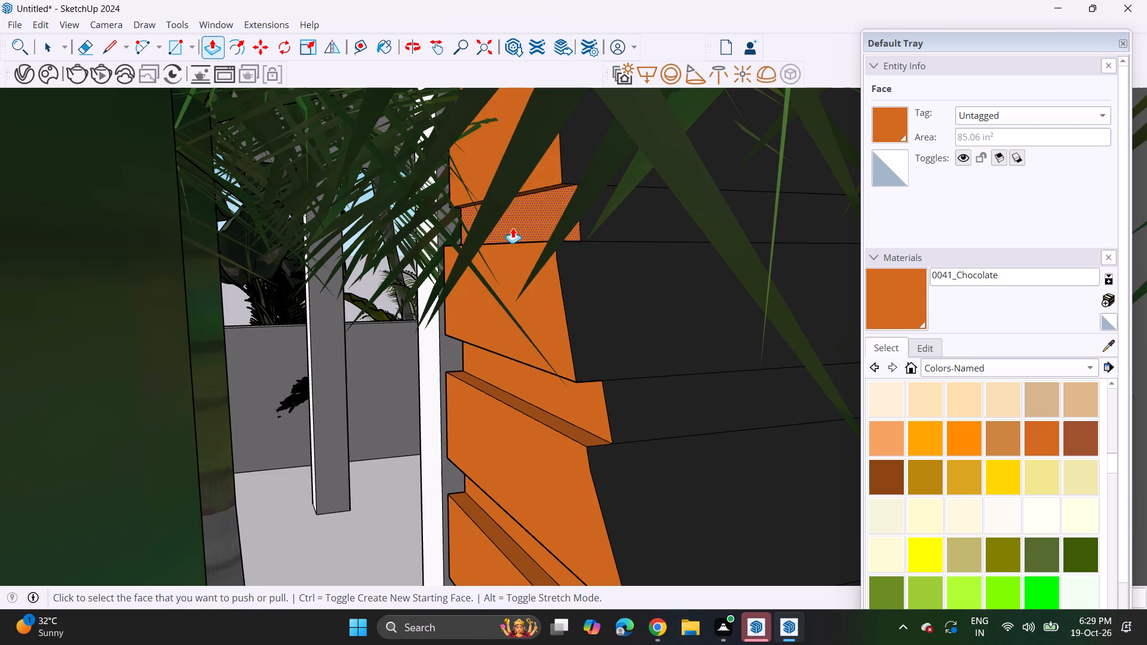
pyautogui.hotkey('ctrl', 'z')
pyautogui.click(539, 170)
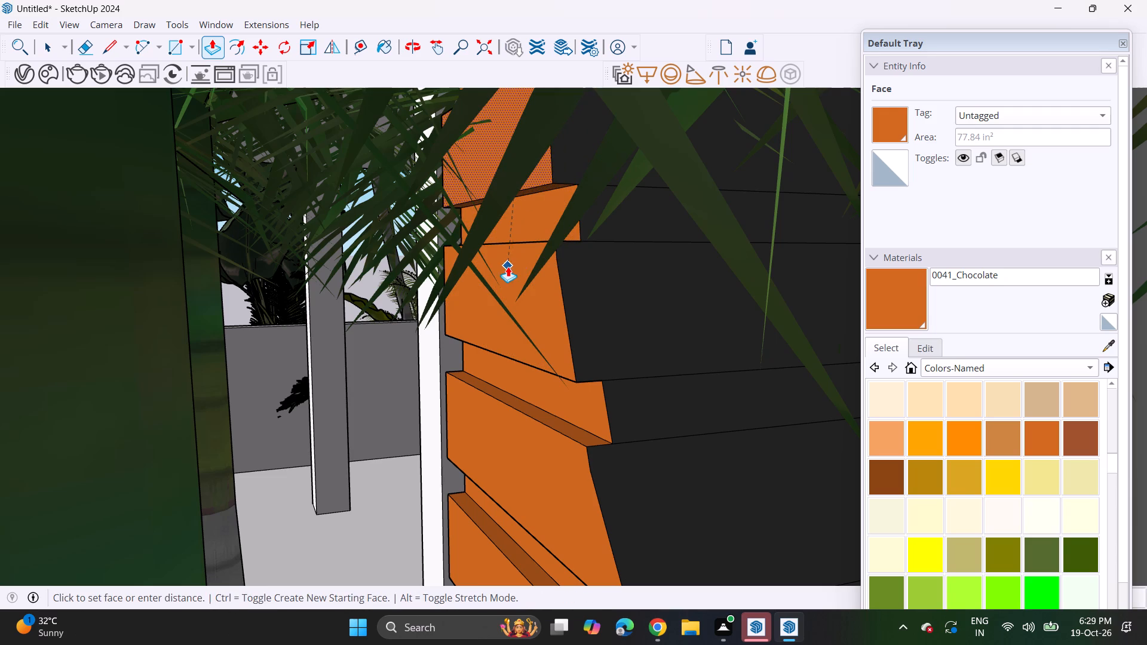
pyautogui.click(508, 266)
# Pull out the next wide chocolate strips farther up beside the arch, behind the palm leaves, by the same depth.
pyautogui.keyDown('shift'); pyautogui.moveTo(520, 183); pyautogui.dragTo(536, 582, button='middle'); pyautogui.keyUp('shift')
pyautogui.keyDown('shift'); pyautogui.moveTo(514, 118); pyautogui.dragTo(532, 346, button='middle'); pyautogui.keyUp('shift')
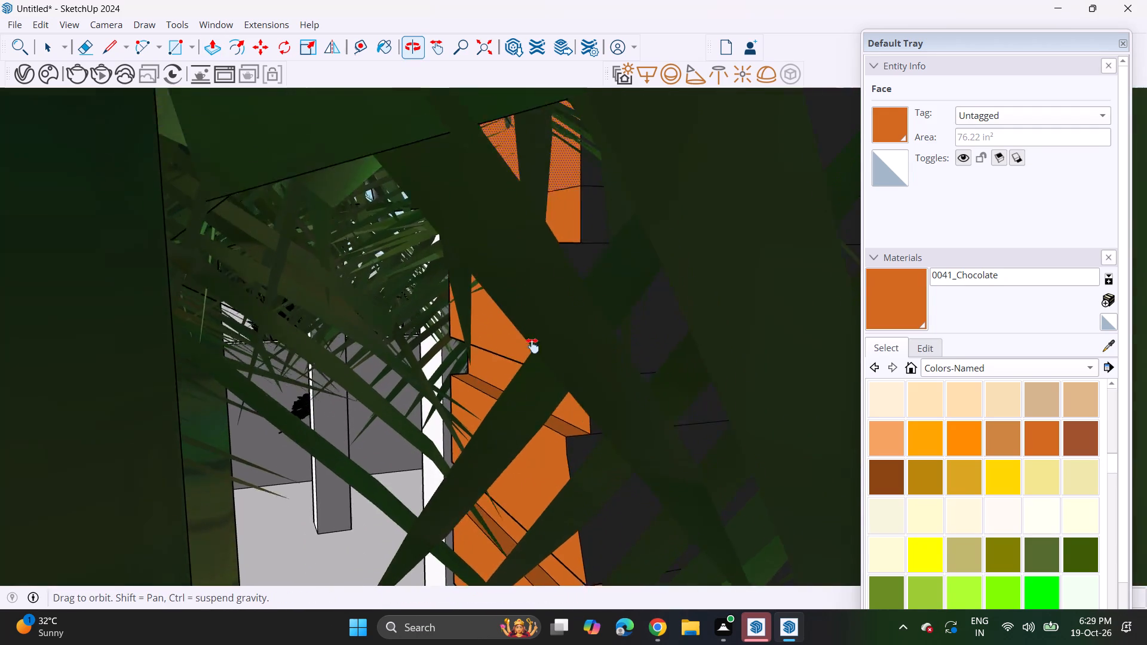
pyautogui.keyDown('shift'); pyautogui.moveTo(532, 346); pyautogui.dragTo(514, 407, button='middle'); pyautogui.keyUp('shift')
pyautogui.moveTo(534, 257); pyautogui.dragTo(582, 181, button='middle')
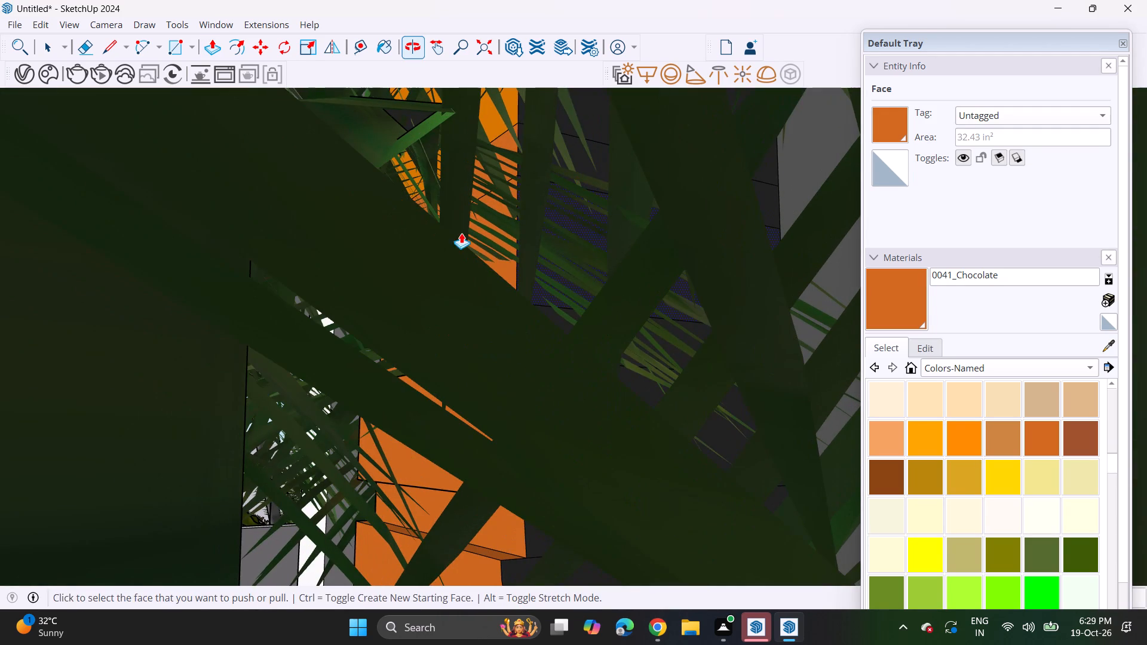
pyautogui.doubleClick(492, 248)
pyautogui.keyDown('shift'); pyautogui.moveTo(498, 170); pyautogui.dragTo(499, 226, button='middle'); pyautogui.keyUp('shift')
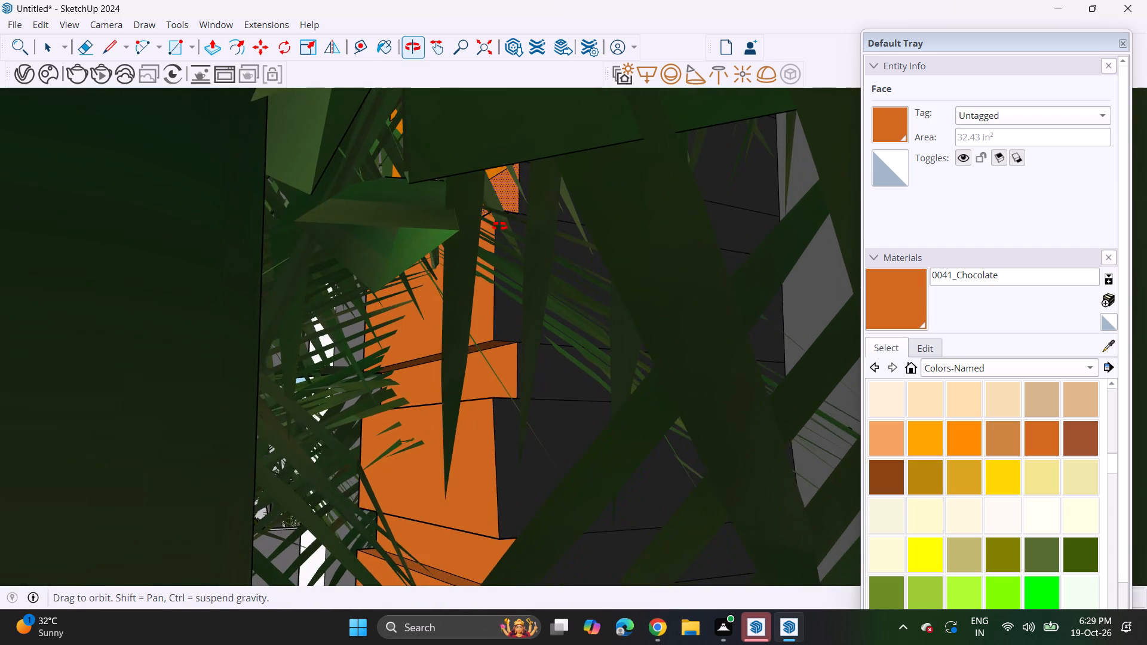
pyautogui.keyDown('shift'); pyautogui.moveTo(499, 226); pyautogui.dragTo(502, 222, button='middle'); pyautogui.keyUp('shift')
pyautogui.doubleClick(493, 158)
# Pull out the remaining flush orange strips beside the arch, behind the palm leaves, by the same depth.
pyautogui.keyDown('shift'); pyautogui.moveTo(502, 135); pyautogui.dragTo(502, 512, button='middle'); pyautogui.keyUp('shift')
pyautogui.keyDown('shift'); pyautogui.moveTo(470, 216); pyautogui.dragTo(470, 346, button='middle'); pyautogui.keyUp('shift')
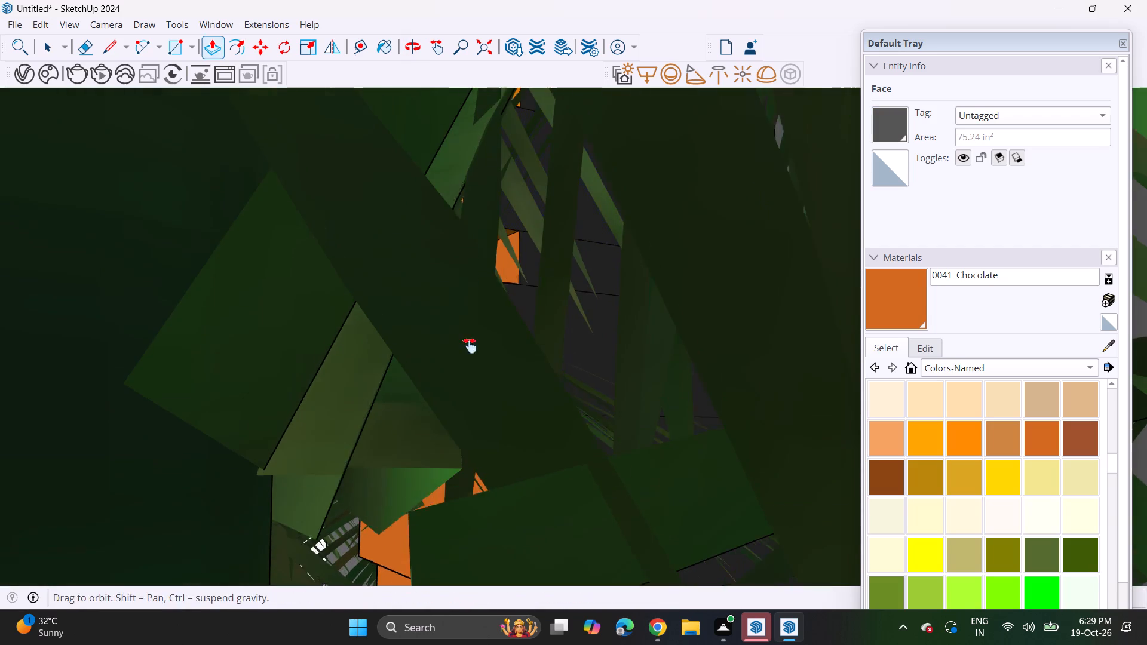
pyautogui.keyDown('shift'); pyautogui.moveTo(470, 346); pyautogui.dragTo(470, 533, button='middle'); pyautogui.keyUp('shift')
pyautogui.keyDown('shift'); pyautogui.moveTo(483, 217); pyautogui.dragTo(482, 594, button='middle'); pyautogui.keyUp('shift')
pyautogui.keyDown('shift'); pyautogui.moveTo(458, 152); pyautogui.dragTo(459, 473, button='middle'); pyautogui.keyUp('shift')
pyautogui.keyDown('shift'); pyautogui.moveTo(430, 175); pyautogui.dragTo(436, 414, button='middle'); pyautogui.keyUp('shift')
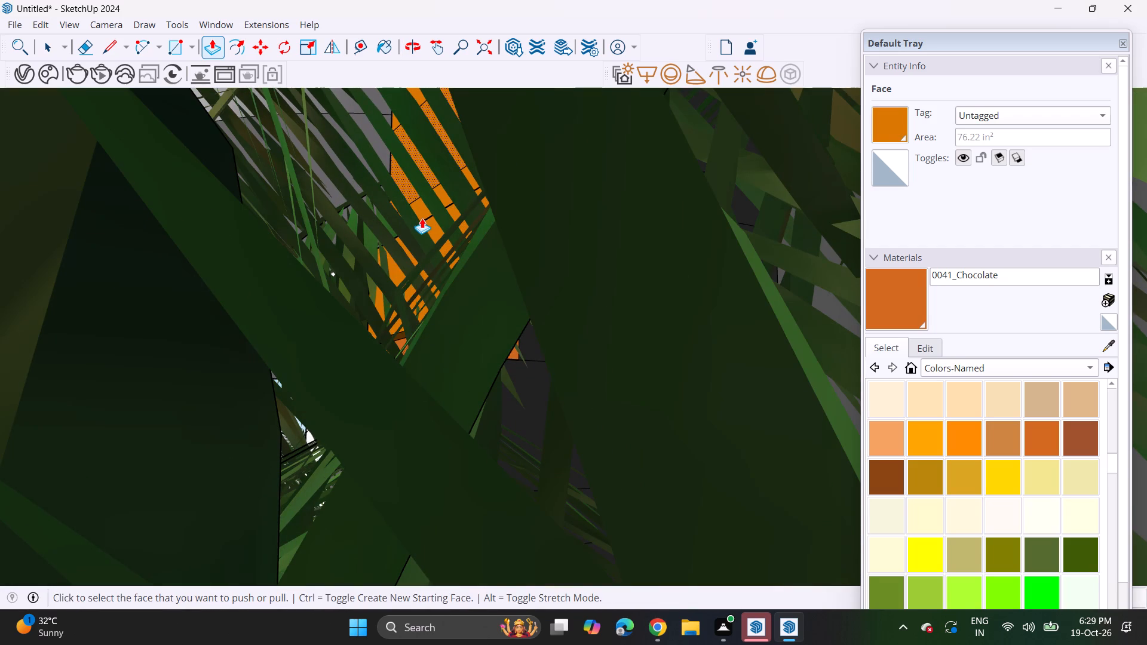
pyautogui.keyDown('shift'); pyautogui.moveTo(426, 216); pyautogui.dragTo(433, 354, button='middle'); pyautogui.keyUp('shift')
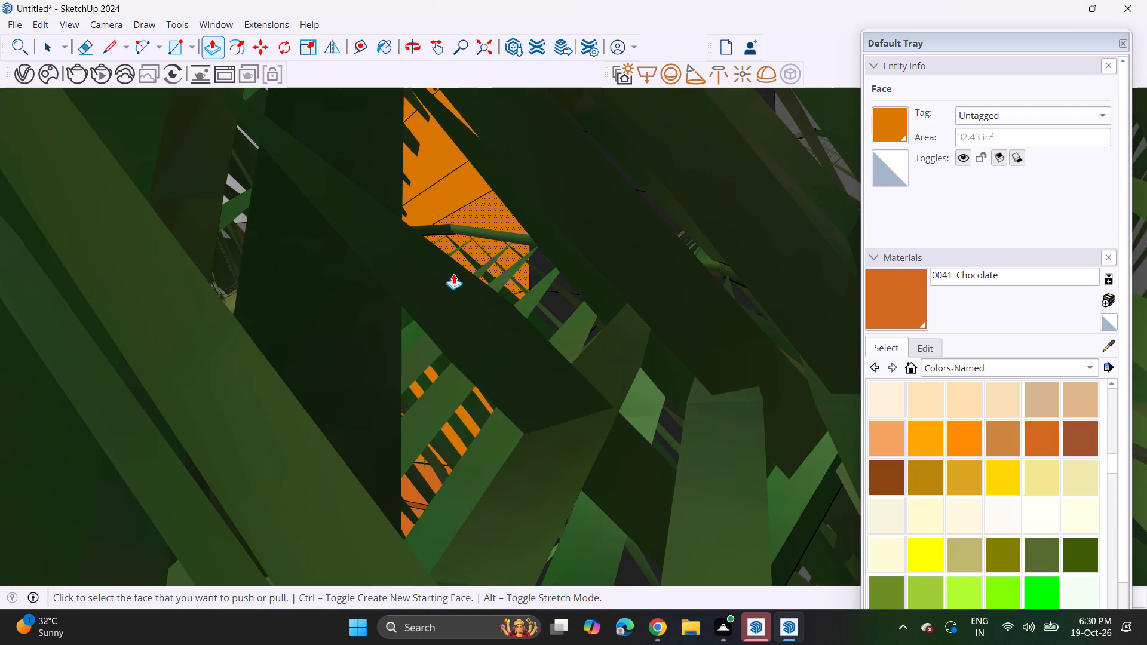
pyautogui.doubleClick(477, 224)
pyautogui.doubleClick(432, 143)
pyautogui.moveTo(438, 136); pyautogui.dragTo(452, 365, button='middle')
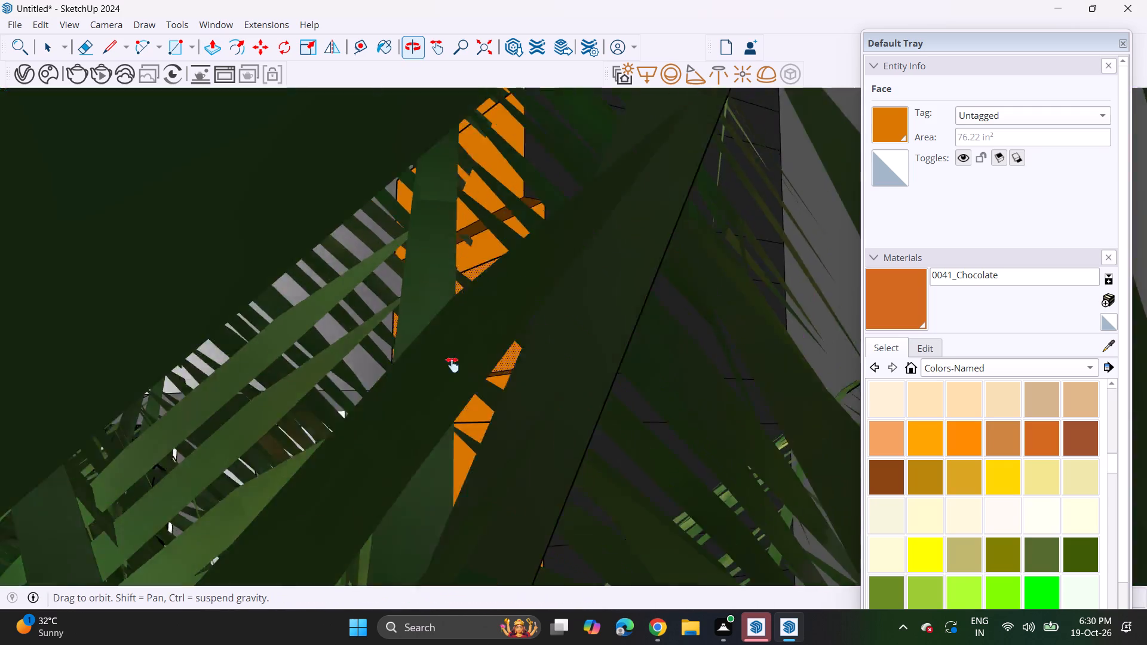
pyautogui.moveTo(452, 365); pyautogui.dragTo(452, 482, button='middle')
# Sample Color M06 from the balcony's lower band and paint the band's curved end and top face near the tower.
pyautogui.moveTo(486, 287); pyautogui.dragTo(898, 426, button='middle')
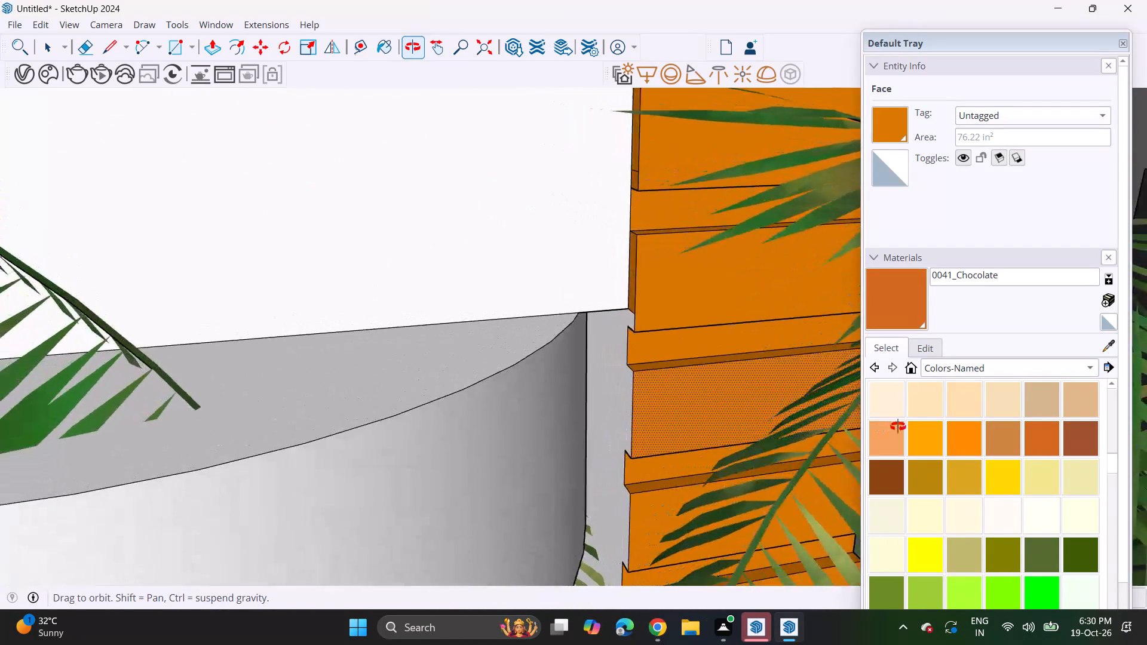
pyautogui.moveTo(898, 426); pyautogui.dragTo(927, 405, button='middle')
pyautogui.scroll(1, 918, 416)
pyautogui.scroll(-14, 660, 343)
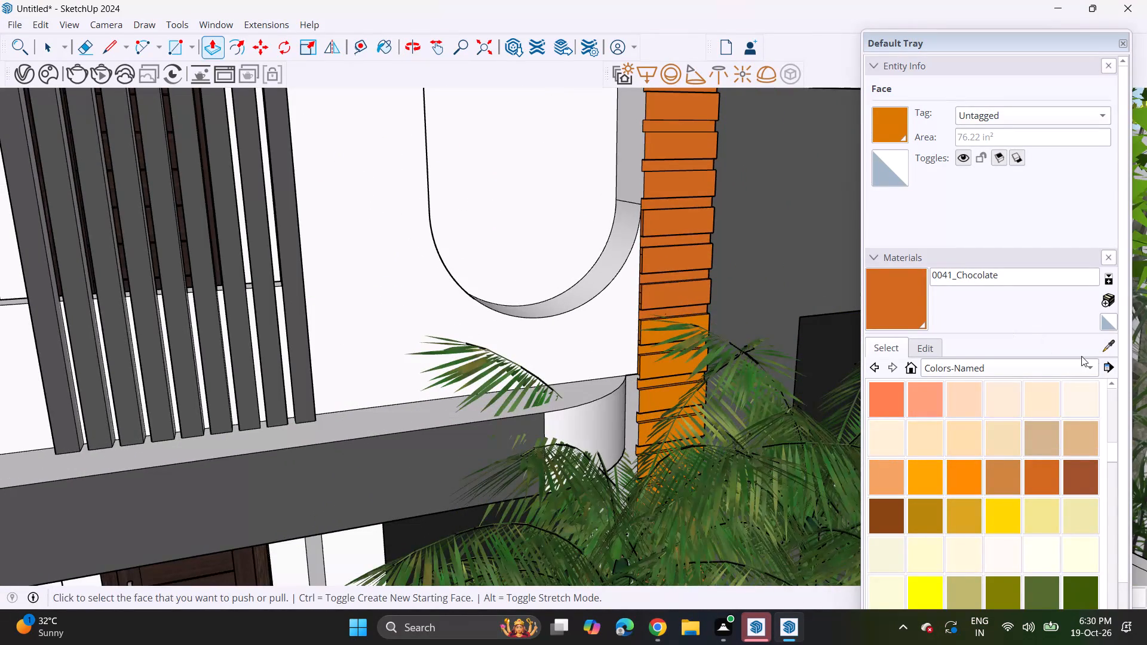
pyautogui.click(1106, 349)
pyautogui.click(433, 491)
pyautogui.click(573, 441)
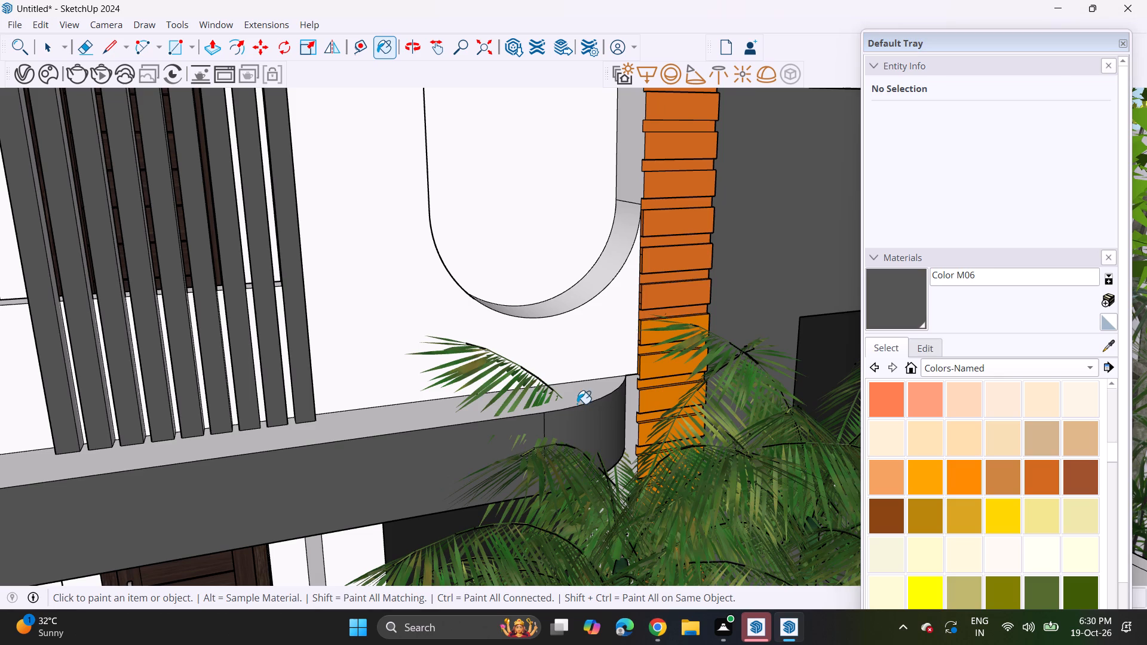
pyautogui.click(577, 404)
# Paint the inner side face and the upper inner faces of the balcony frame with Color M06.
pyautogui.moveTo(444, 342); pyautogui.dragTo(432, 292, button='middle')
pyautogui.scroll(1, 436, 307)
pyautogui.scroll(-2, 421, 269)
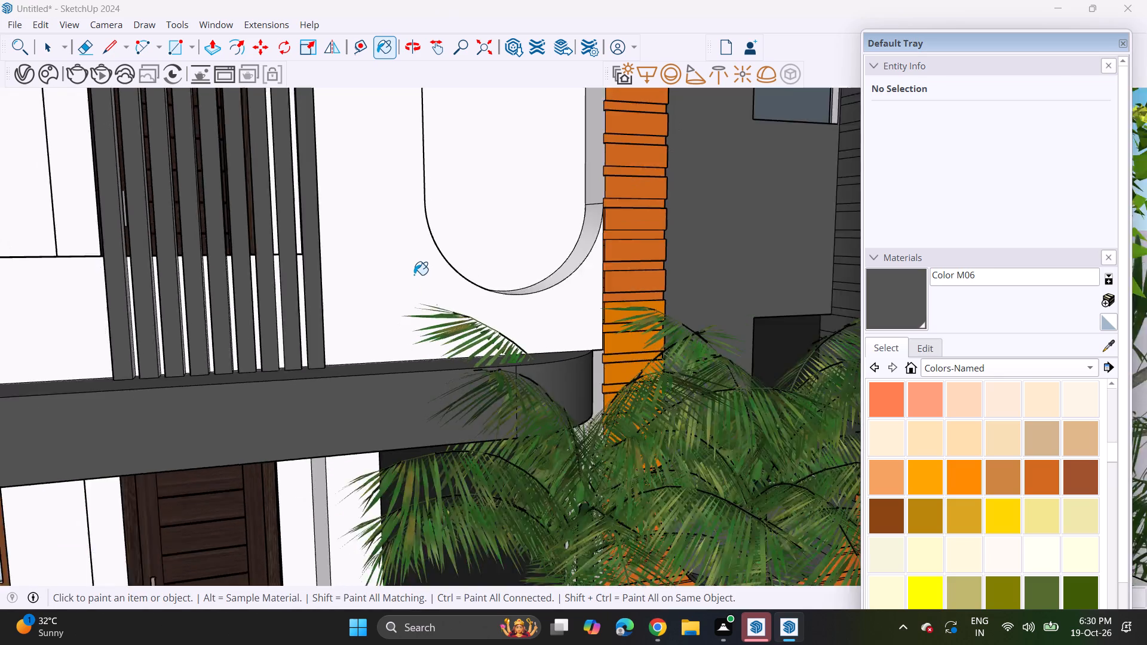
pyautogui.scroll(-14, 414, 275)
pyautogui.moveTo(403, 274); pyautogui.dragTo(472, 380, button='middle')
pyautogui.moveTo(468, 379); pyautogui.dragTo(314, 308, button='middle')
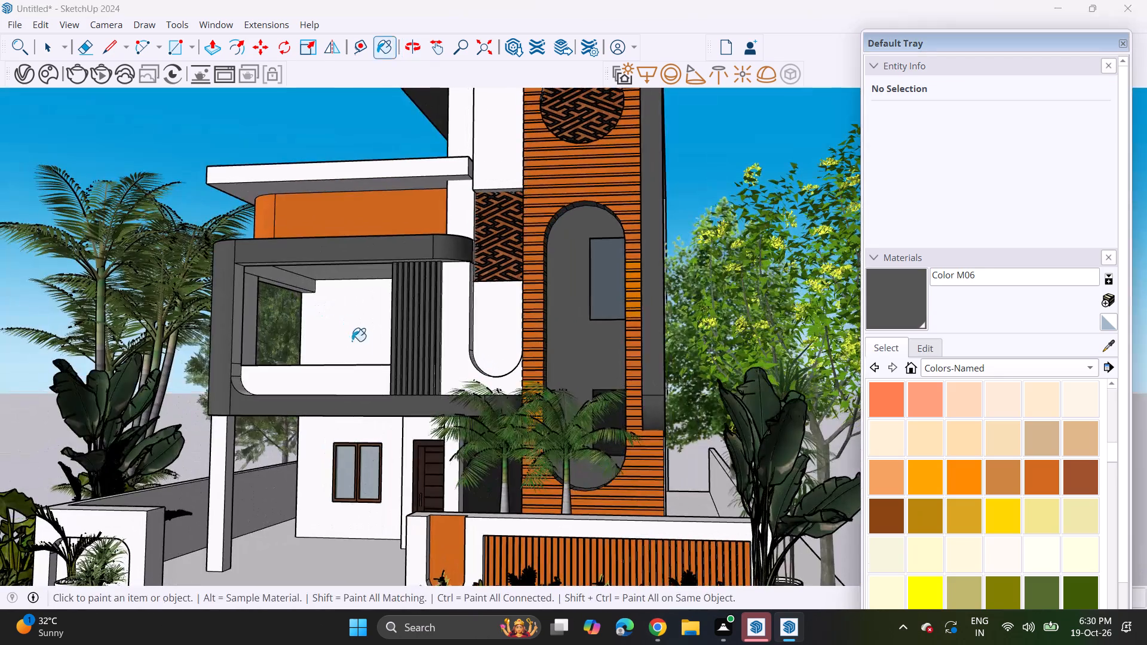
pyautogui.scroll(6, 238, 274)
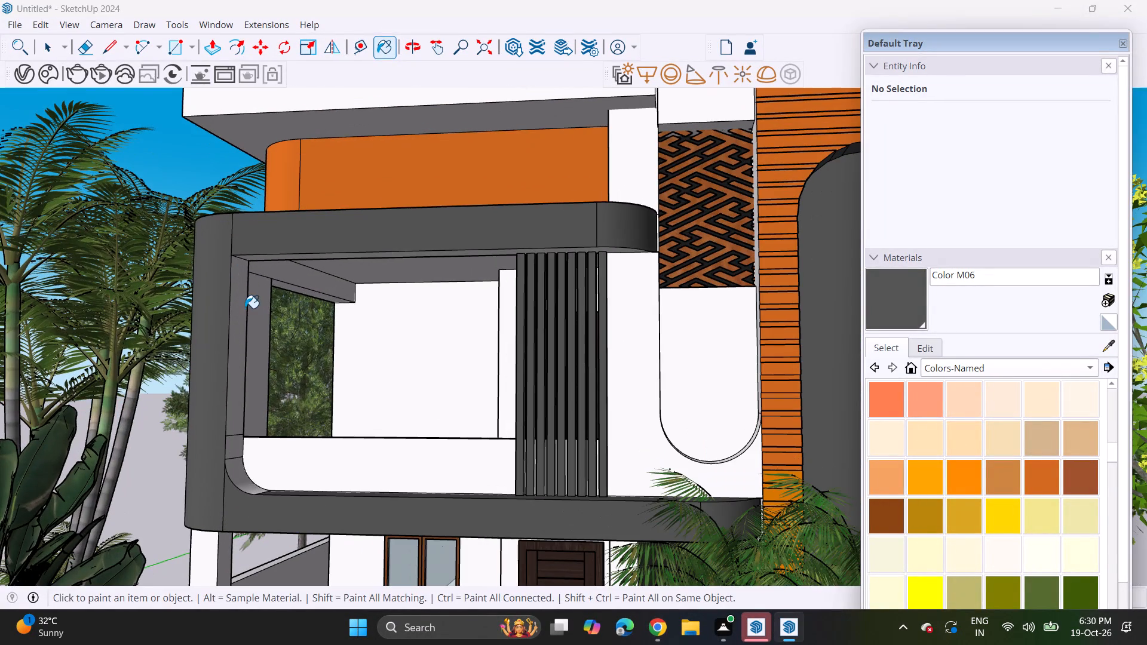
pyautogui.click(245, 308)
pyautogui.moveTo(267, 278); pyautogui.dragTo(281, 208, button='middle')
pyautogui.scroll(3, 288, 254)
pyautogui.click(292, 254)
# Paint the balcony frame's lower inner faces and rounded corner with Color M06.
pyautogui.moveTo(263, 331); pyautogui.dragTo(167, 539, button='middle')
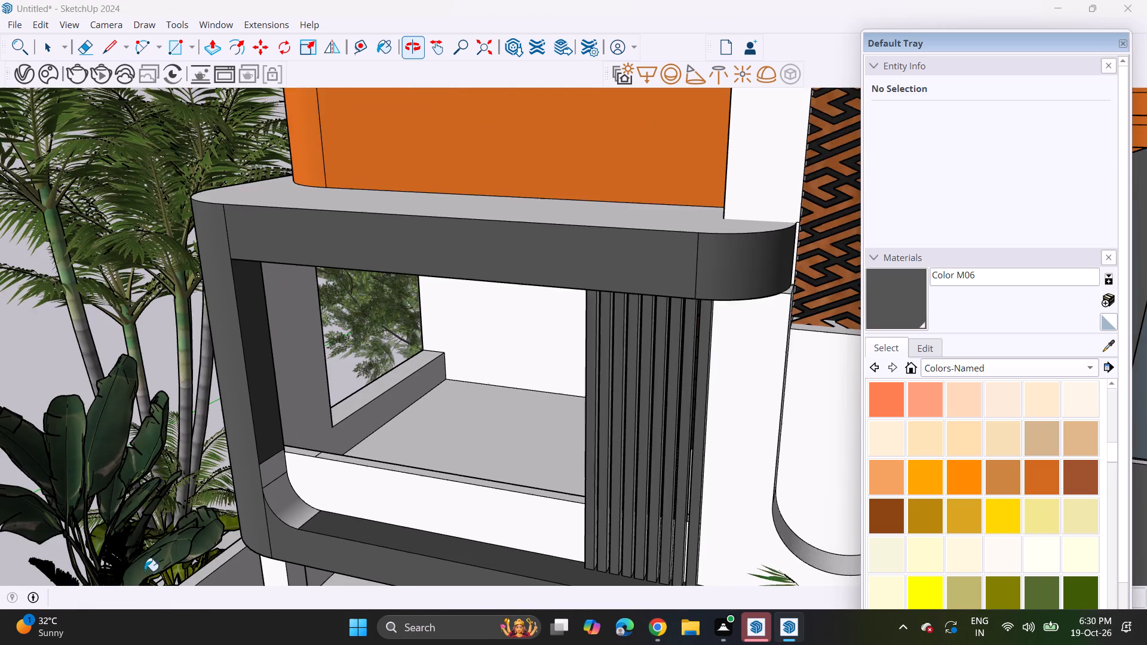
pyautogui.scroll(3, 203, 564)
pyautogui.click(296, 441)
pyautogui.click(305, 477)
pyautogui.click(290, 502)
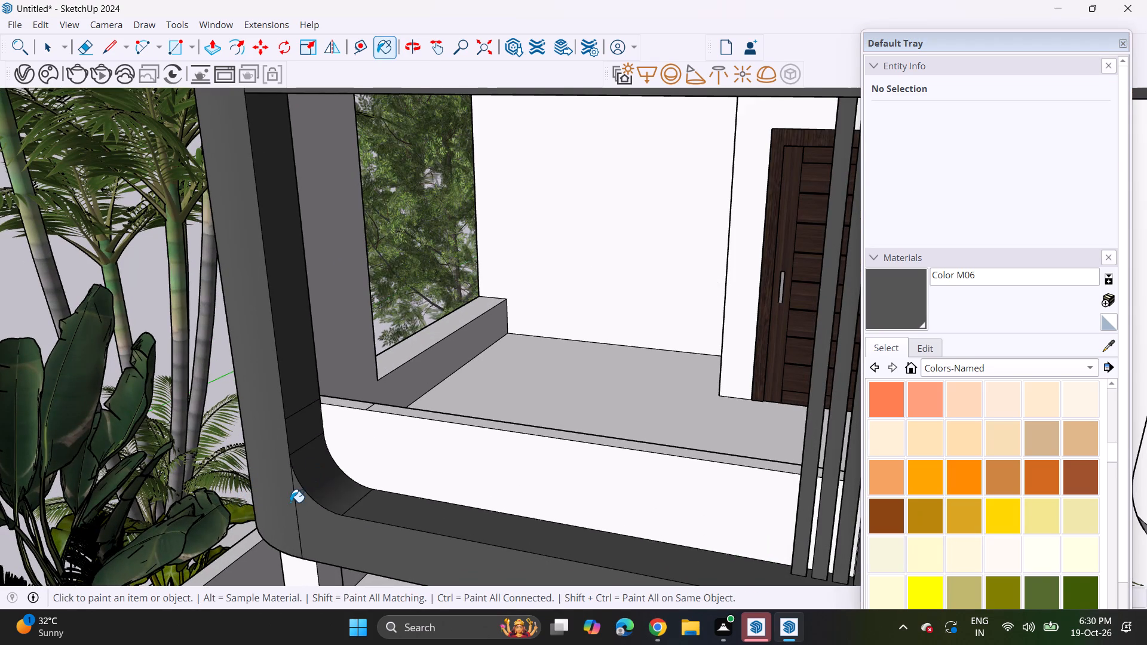
pyautogui.click(291, 505)
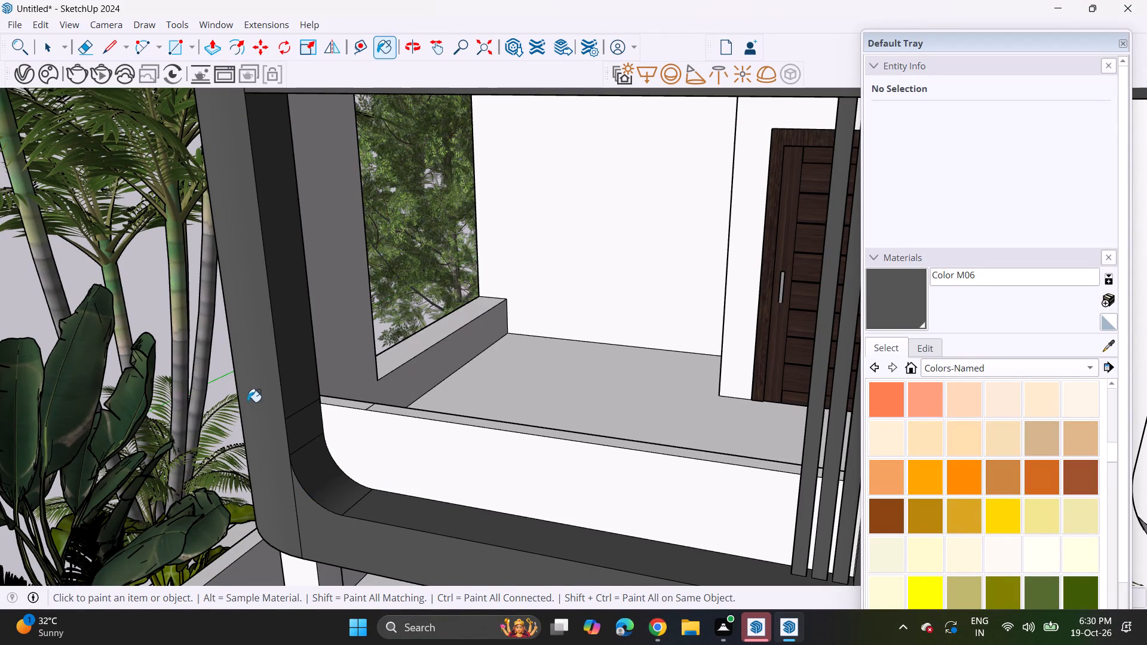
# Paint the balcony side wall's inner face and the top of the balcony frame with Color M06.
pyautogui.scroll(-3, 211, 393)
pyautogui.click(292, 287)
pyautogui.click(287, 214)
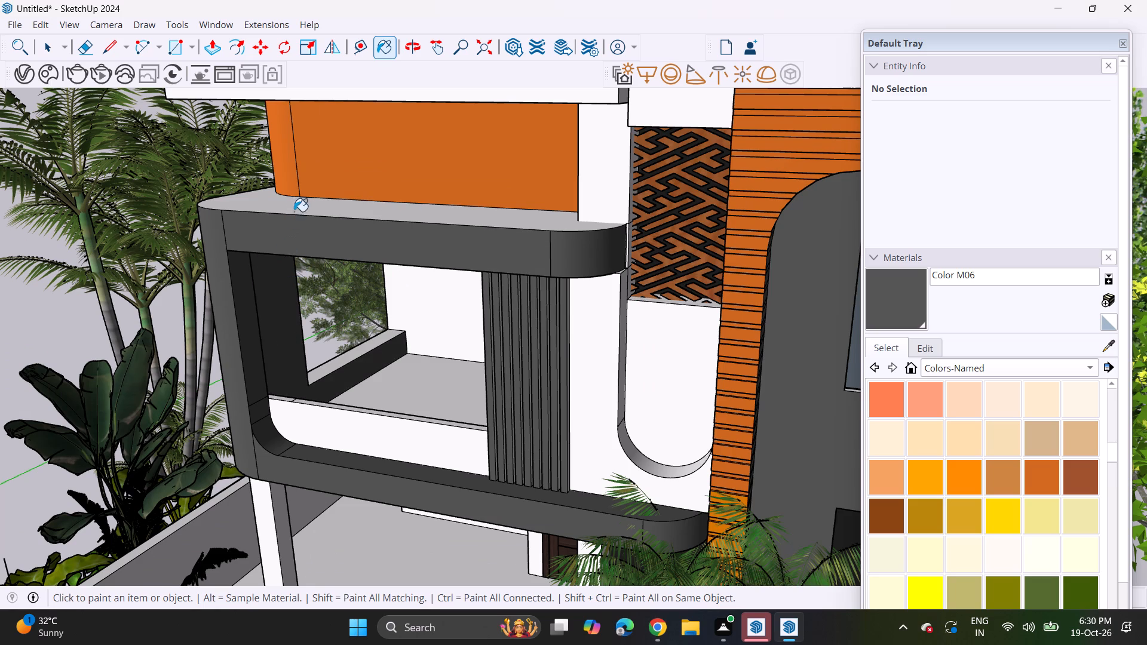
# Paint the sill of the balcony's side opening and the beam above that opening with Color M06.
pyautogui.moveTo(213, 313); pyautogui.dragTo(292, 266, button='middle')
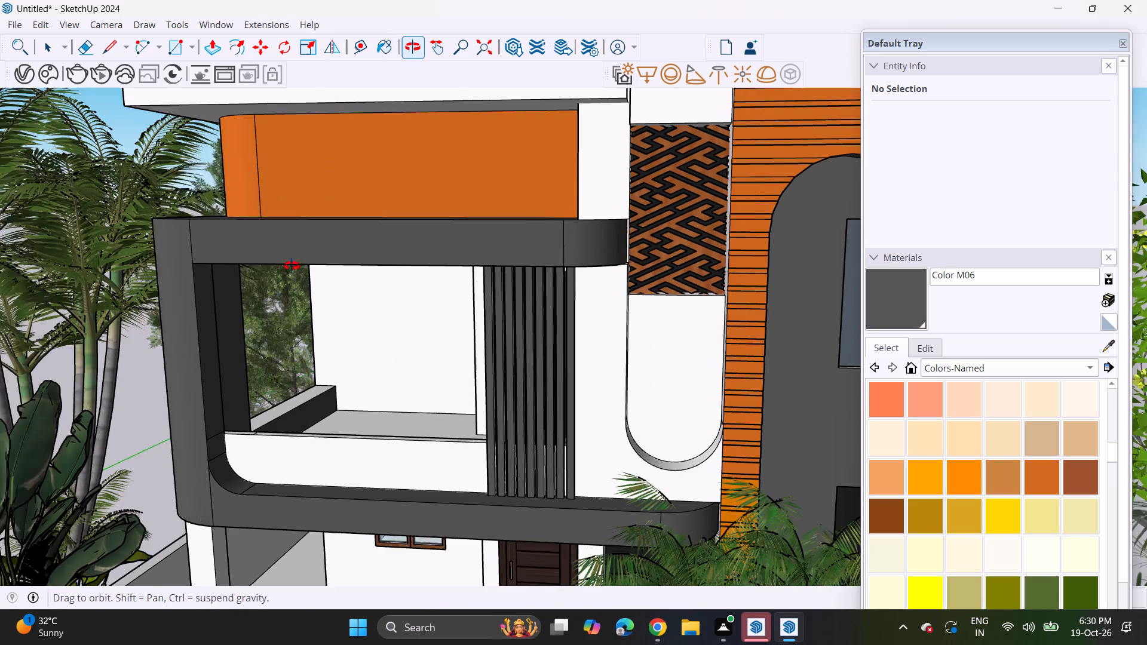
pyautogui.moveTo(292, 266); pyautogui.dragTo(303, 280, button='middle')
pyautogui.click(284, 394)
pyautogui.moveTo(304, 415); pyautogui.dragTo(310, 360, button='middle')
pyautogui.scroll(-2, 299, 405)
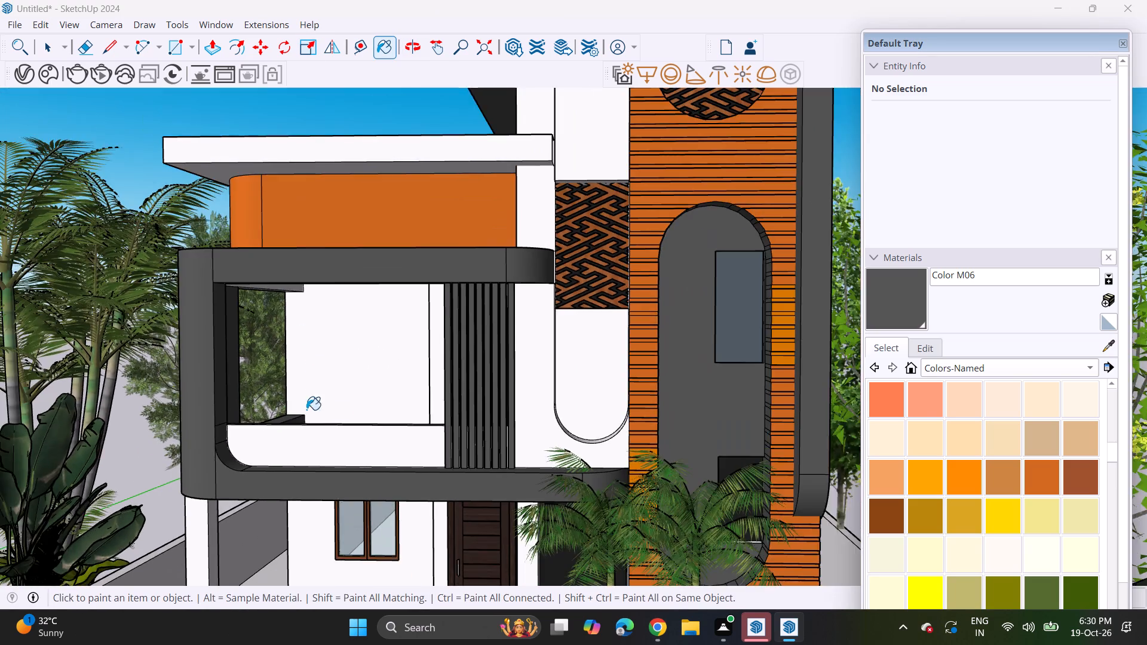
pyautogui.moveTo(336, 404); pyautogui.dragTo(337, 314, button='middle')
pyautogui.scroll(4, 268, 332)
pyautogui.click(276, 307)
pyautogui.click(271, 320)
pyautogui.scroll(-4, 279, 318)
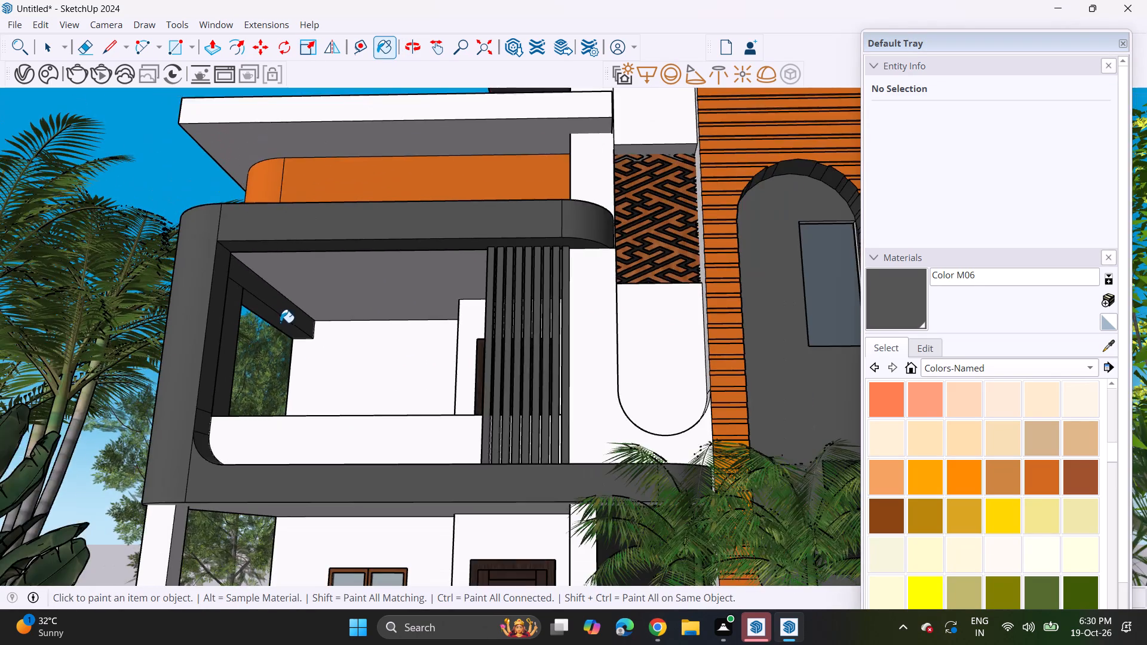
# Examine the whole house front, with its balcony frame, clad tower and planting, from several angles.
pyautogui.moveTo(280, 325); pyautogui.dragTo(327, 328, button='middle')
pyautogui.scroll(-7, 317, 364)
pyautogui.moveTo(324, 378); pyautogui.dragTo(304, 472, button='middle')
pyautogui.moveTo(324, 465); pyautogui.dragTo(487, 465, button='middle')
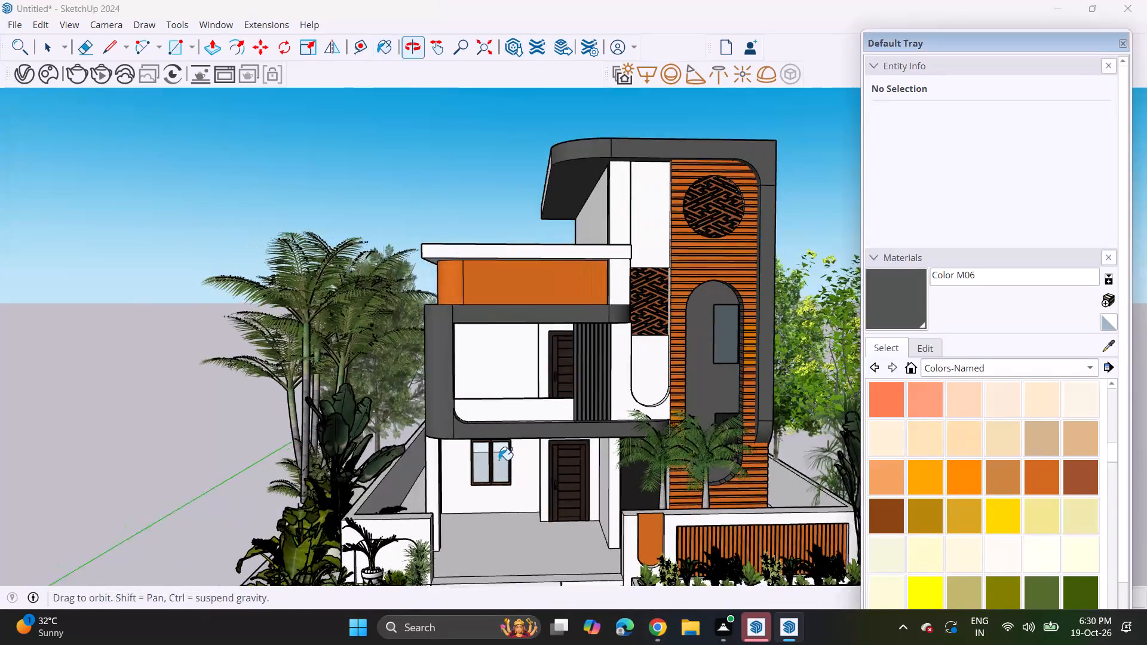
pyautogui.moveTo(482, 463); pyautogui.dragTo(408, 446, button='middle')
pyautogui.scroll(-1, 427, 456)
pyautogui.moveTo(437, 476); pyautogui.dragTo(434, 451, button='middle')
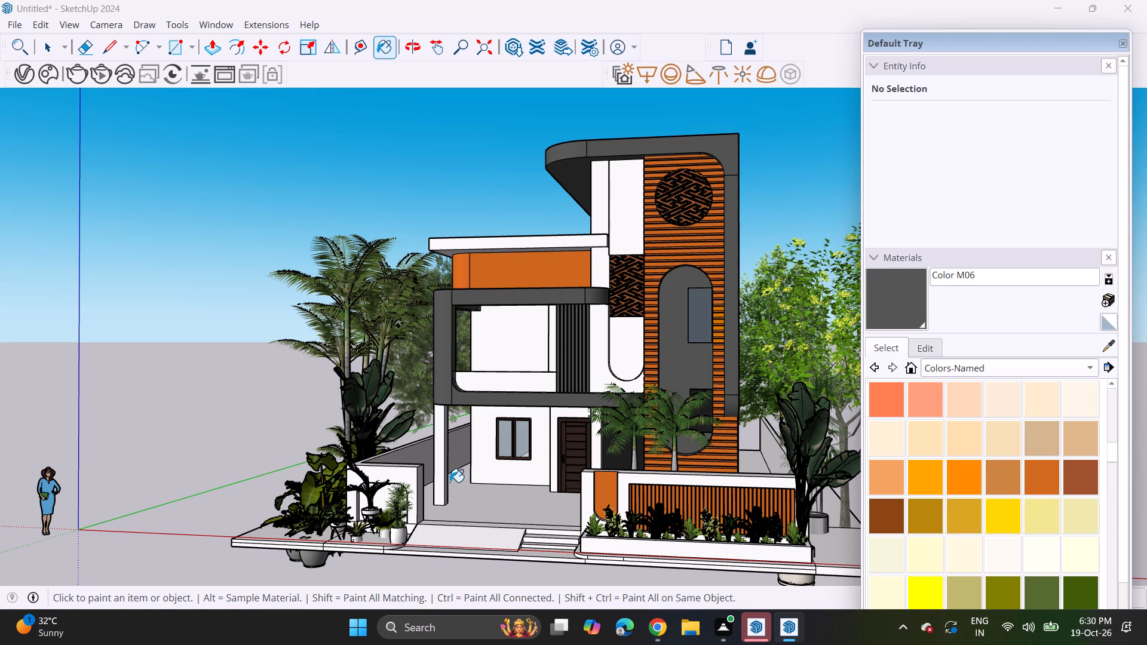
pyautogui.moveTo(477, 470); pyautogui.dragTo(548, 446, button='middle')
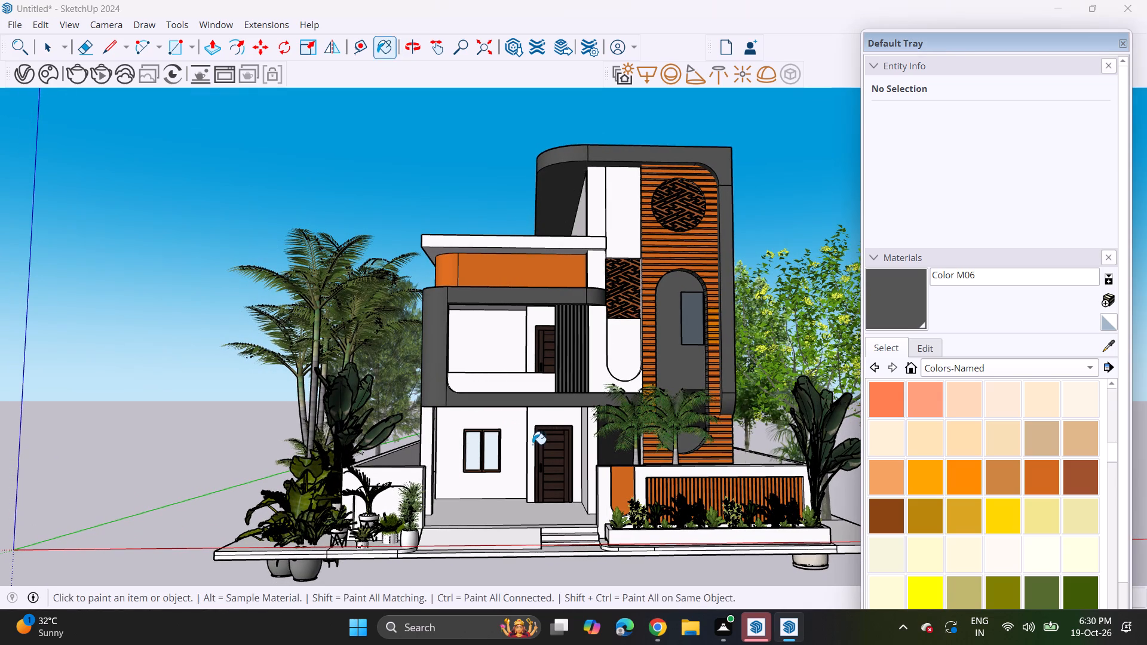
# Import the Portones+modernos gate model from Downloads and place it on the ground beside the house, on the tower side.
pyautogui.click(12, 30)
pyautogui.click(76, 226)
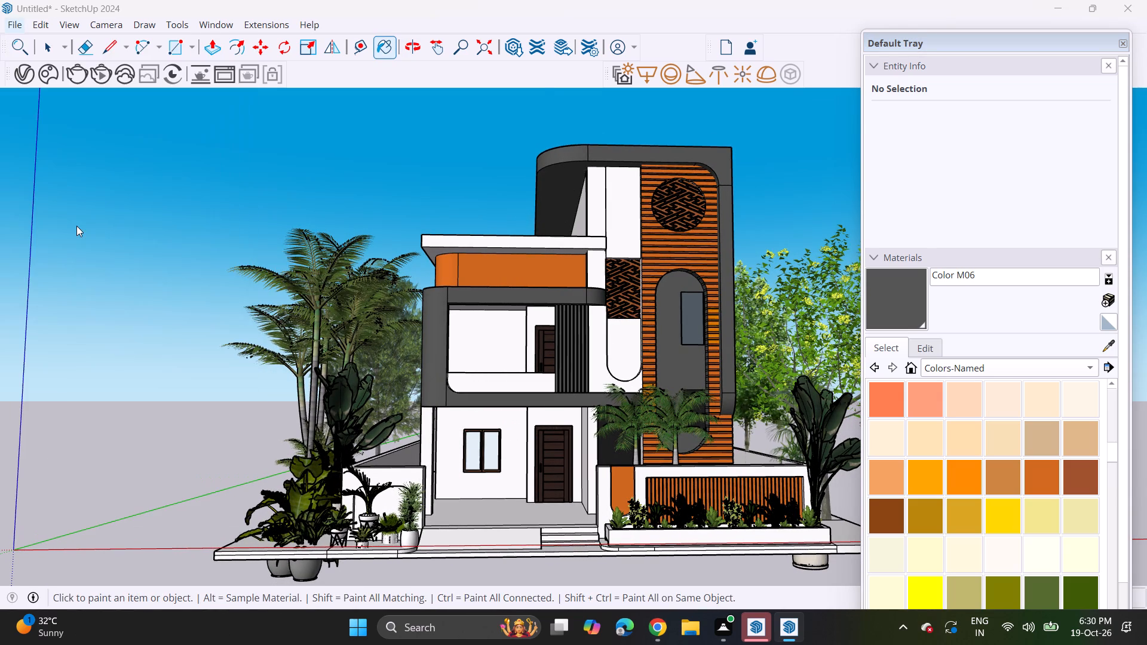
pyautogui.scroll(-15, 324, 175)
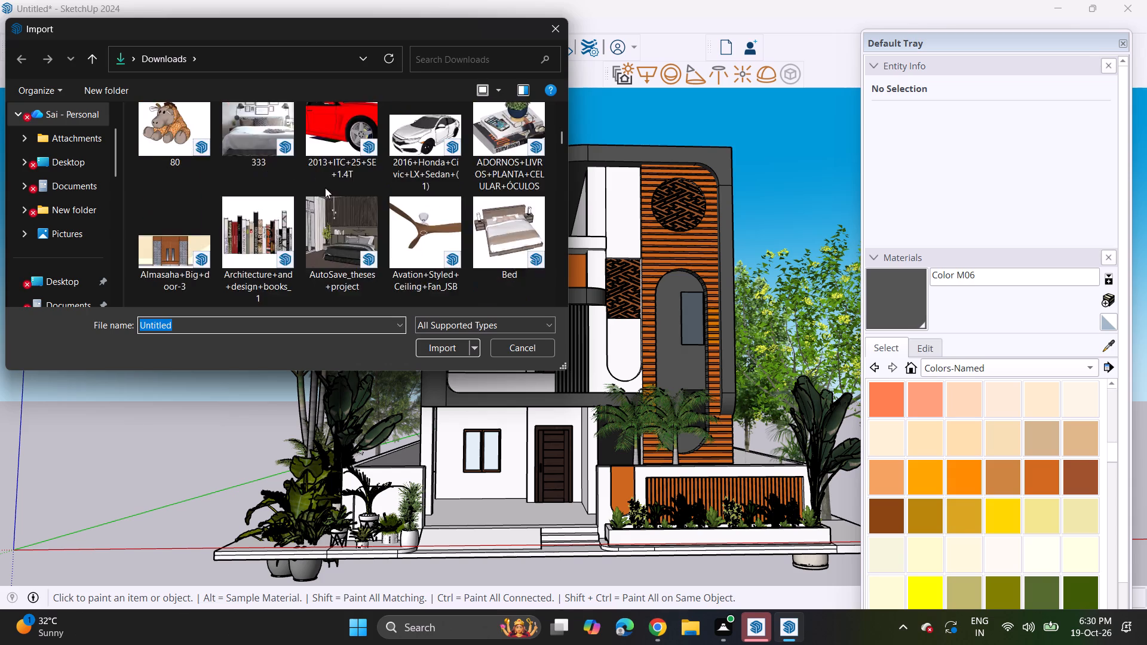
pyautogui.scroll(-18, 325, 188)
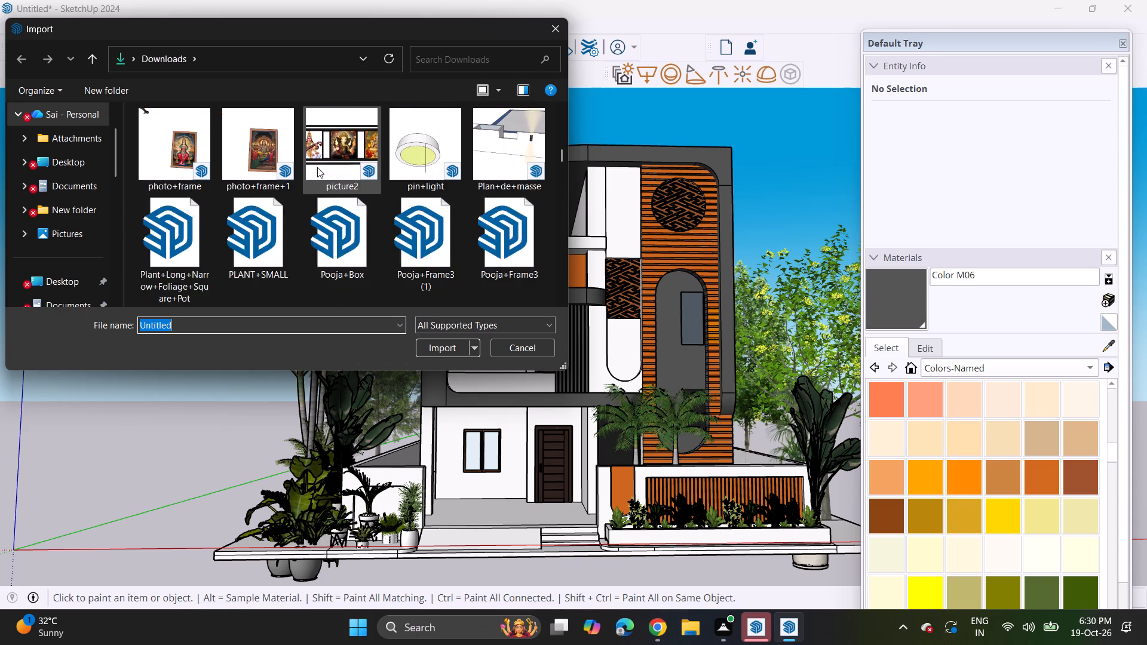
pyautogui.scroll(-12, 317, 167)
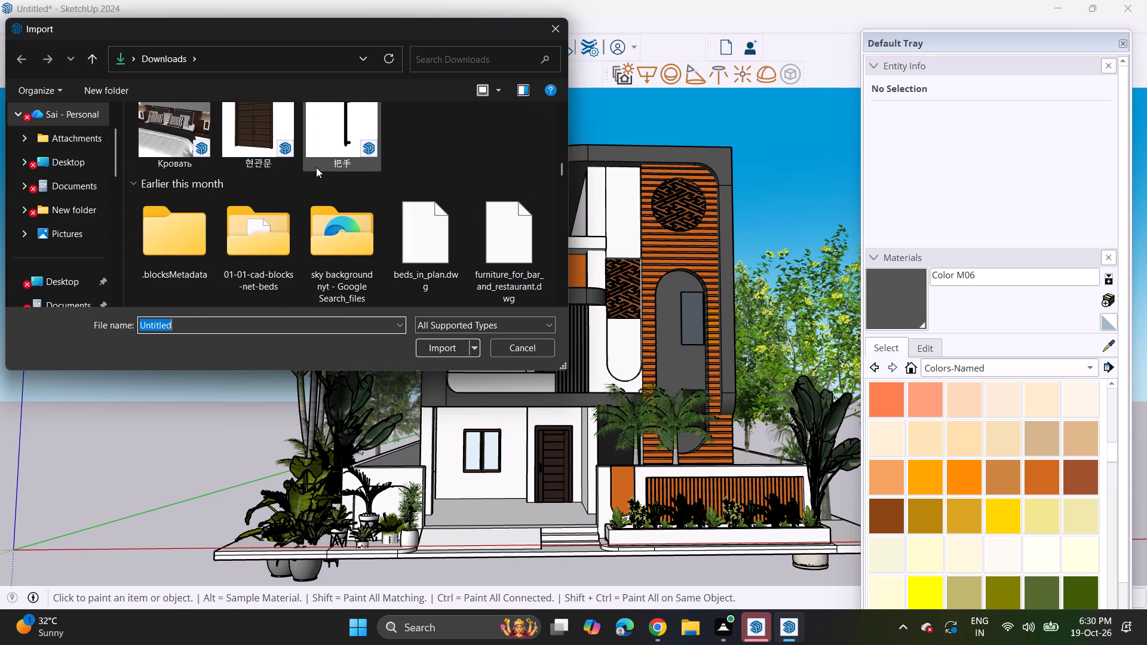
pyautogui.scroll(-8, 316, 167)
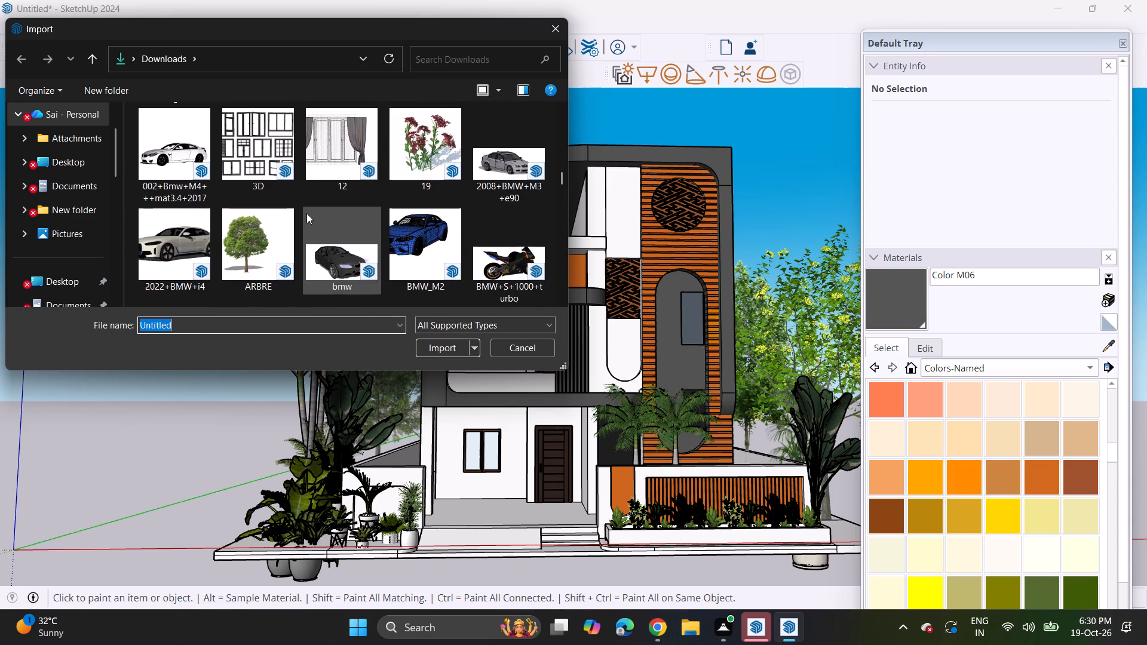
pyautogui.scroll(-7, 314, 235)
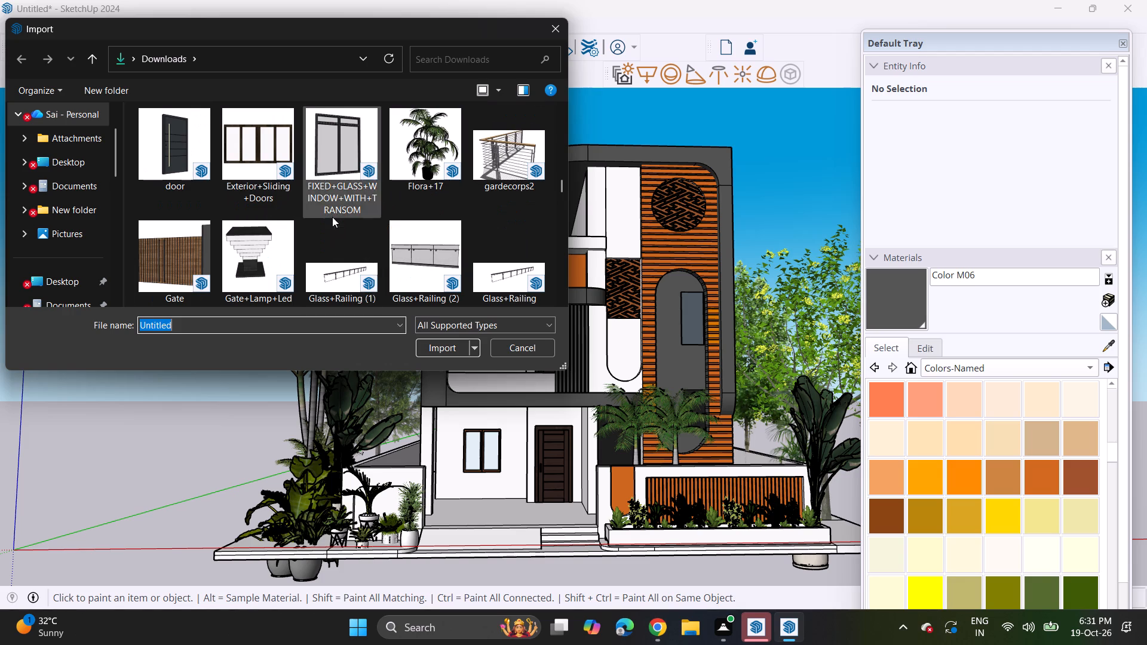
pyautogui.scroll(-2, 299, 223)
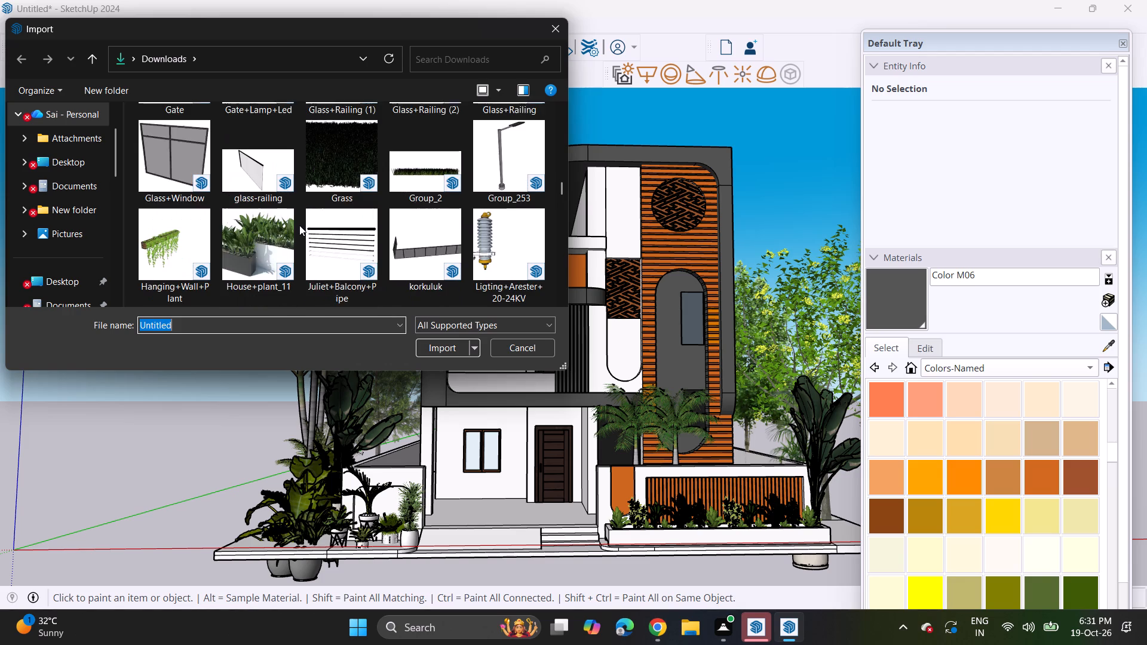
pyautogui.scroll(-3, 299, 225)
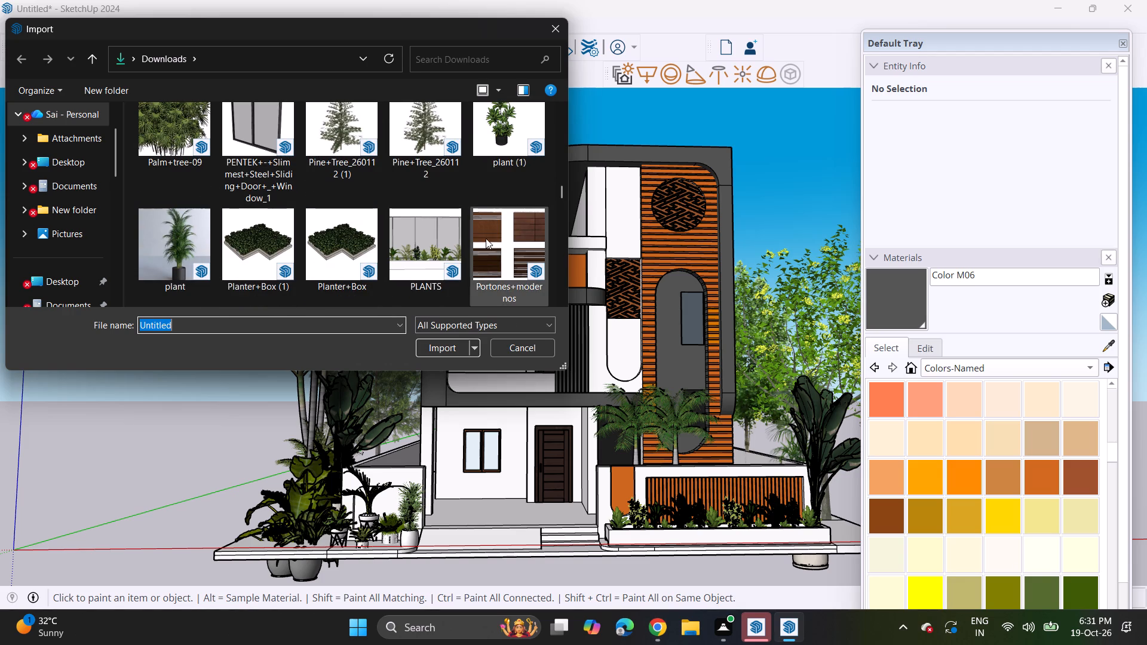
pyautogui.click(494, 234)
pyautogui.click(461, 346)
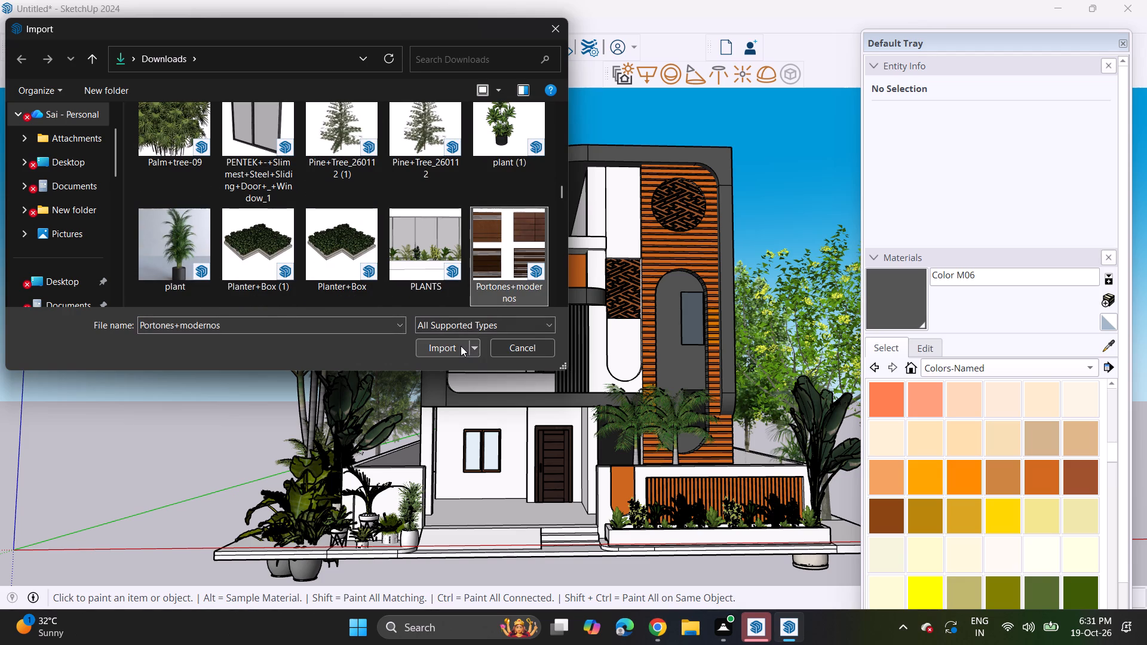
pyautogui.scroll(-6, 23, 494)
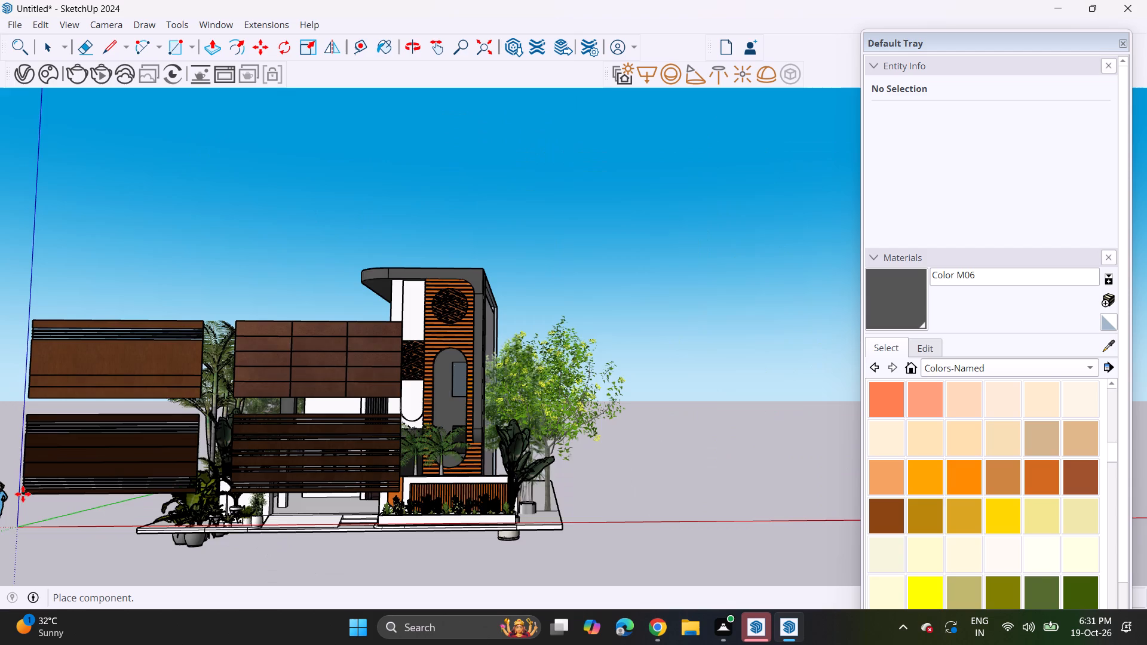
pyautogui.scroll(-4, 23, 494)
pyautogui.click(544, 491)
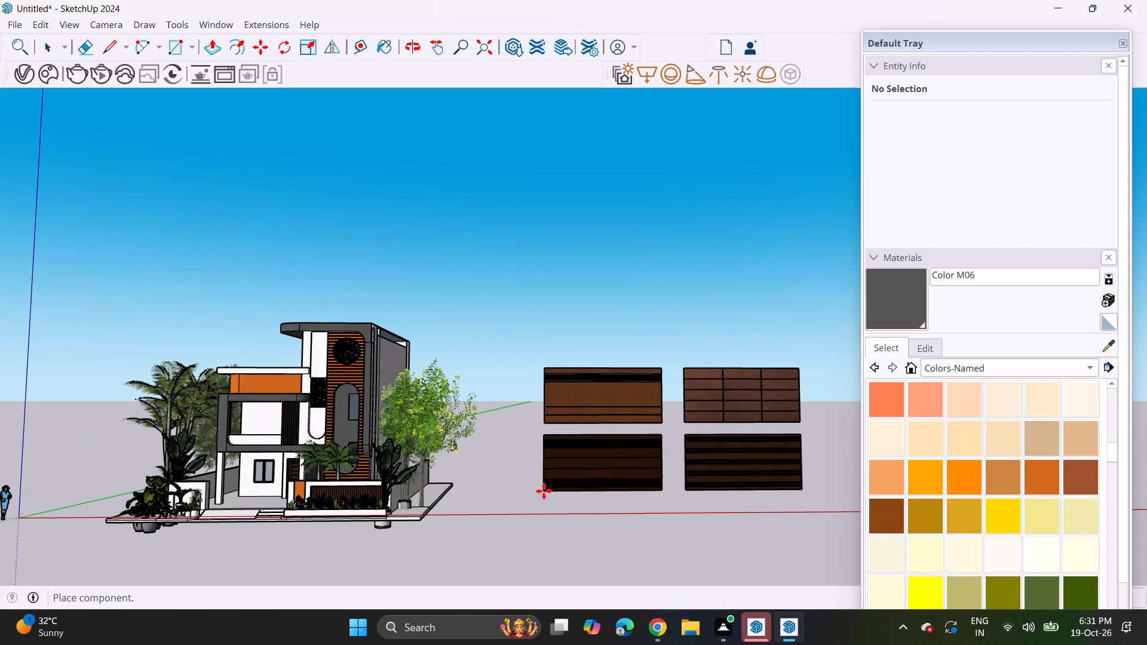
# Explode the imported gate component and its four gate groups into loose geometry.
pyautogui.rightClick(597, 425)
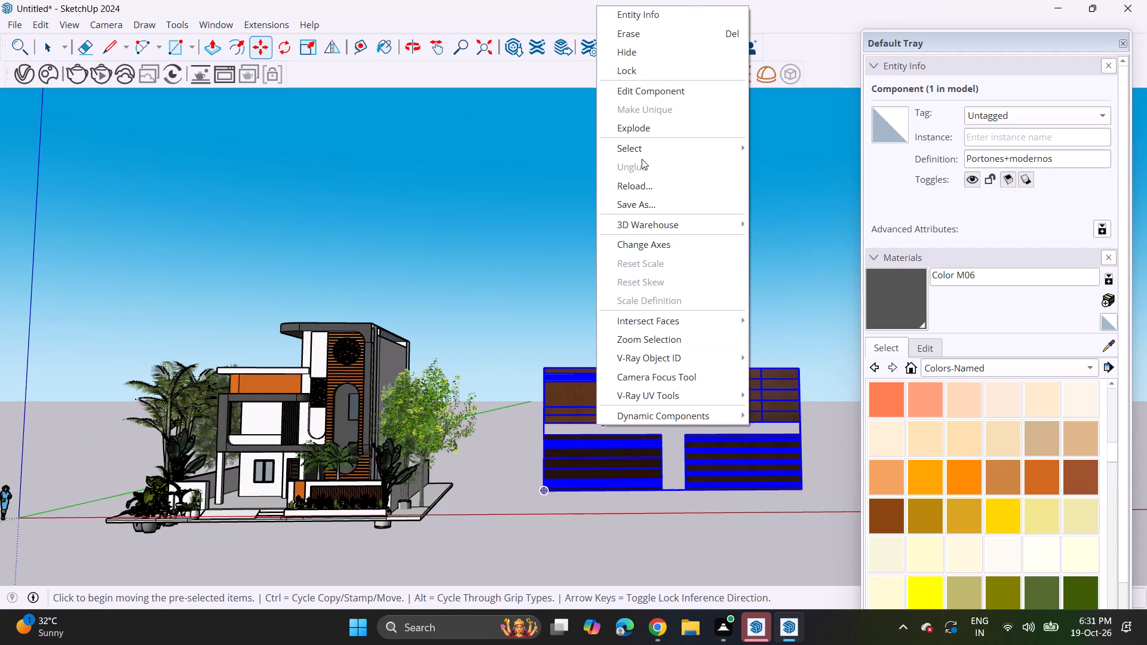
pyautogui.click(646, 123)
pyautogui.click(608, 385)
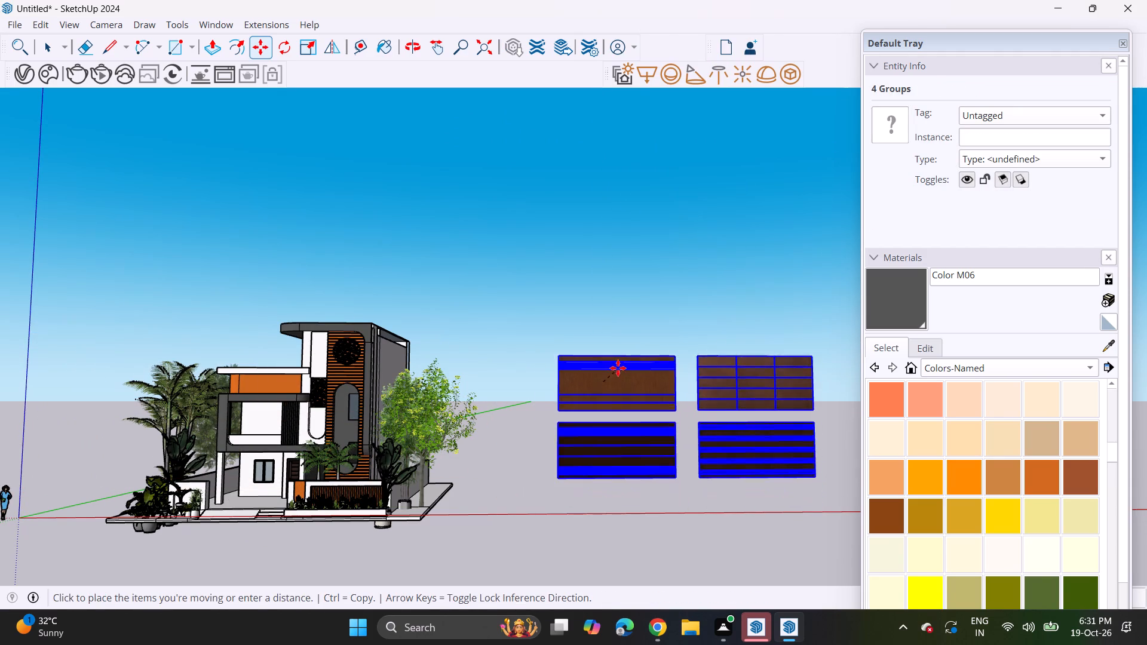
pyautogui.press('space')
pyautogui.rightClick(614, 380)
pyautogui.click(639, 166)
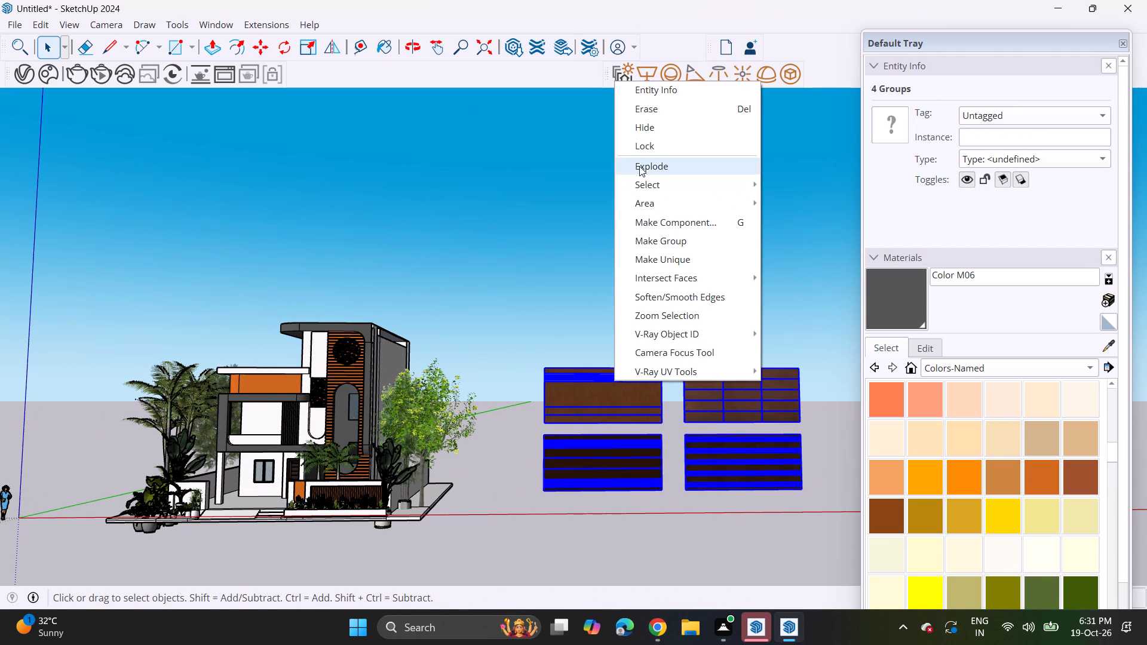
pyautogui.click(597, 419)
pyautogui.click(609, 388)
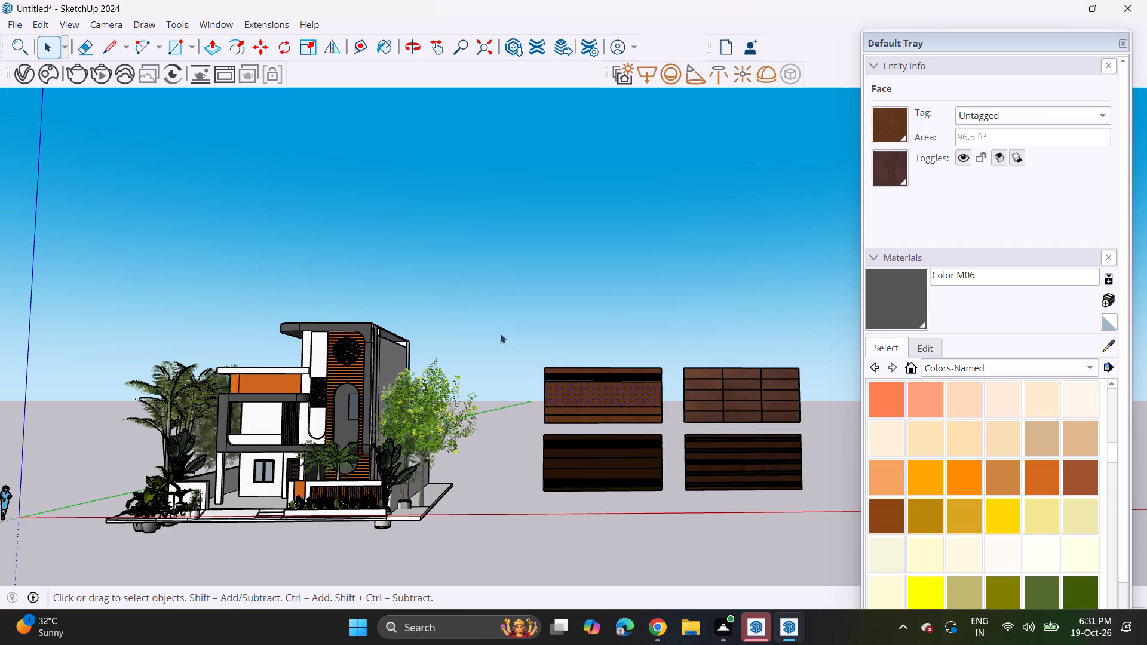
# Group the geometry of the upper gate that has a wide plain panel and thin slats.
pyautogui.moveTo(500, 333); pyautogui.dragTo(671, 425)
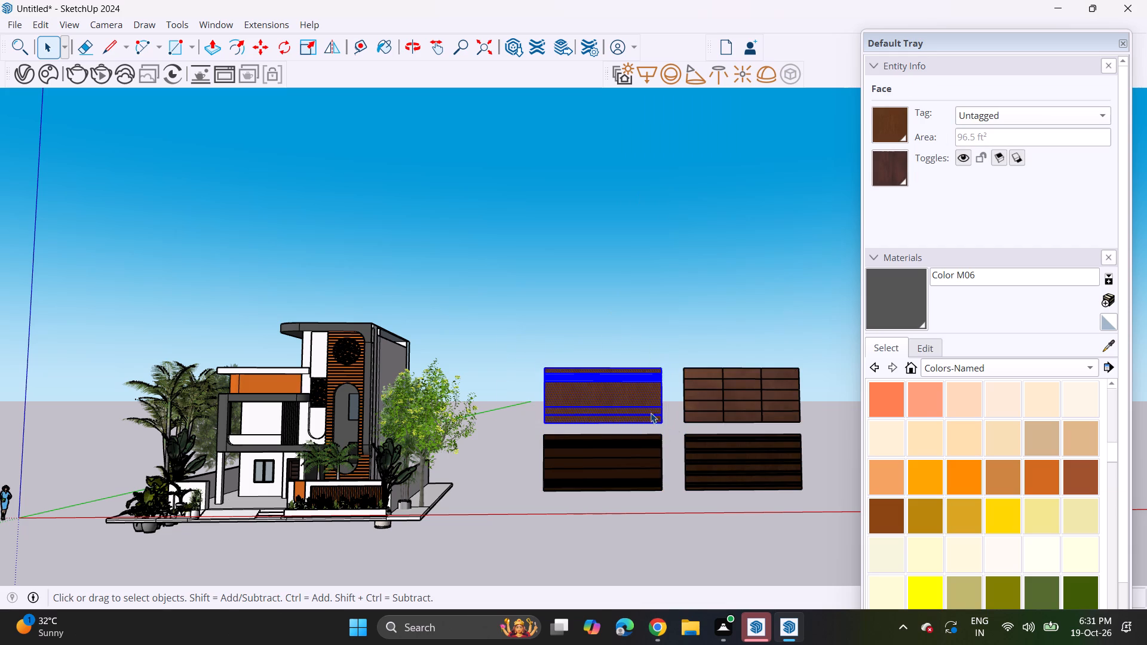
pyautogui.rightClick(645, 406)
pyautogui.click(664, 250)
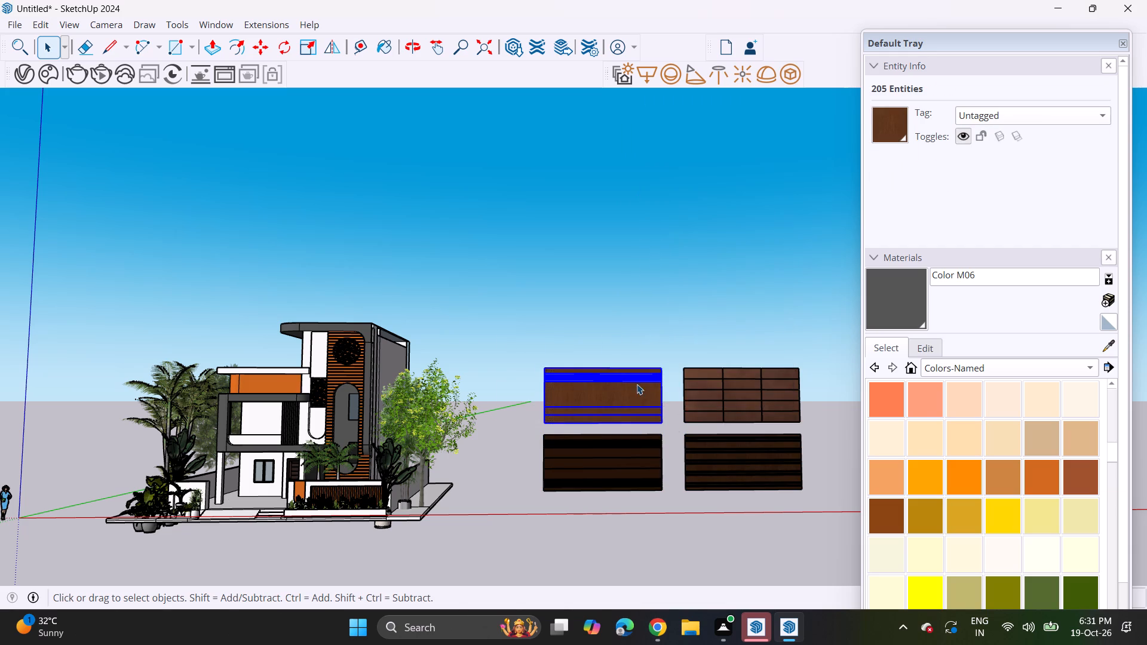
# Move the grouped gate across to the far side of the house, next to the standing figure.
pyautogui.press('m')
pyautogui.click(663, 427)
pyautogui.moveTo(366, 500); pyautogui.dragTo(388, 496, button='middle')
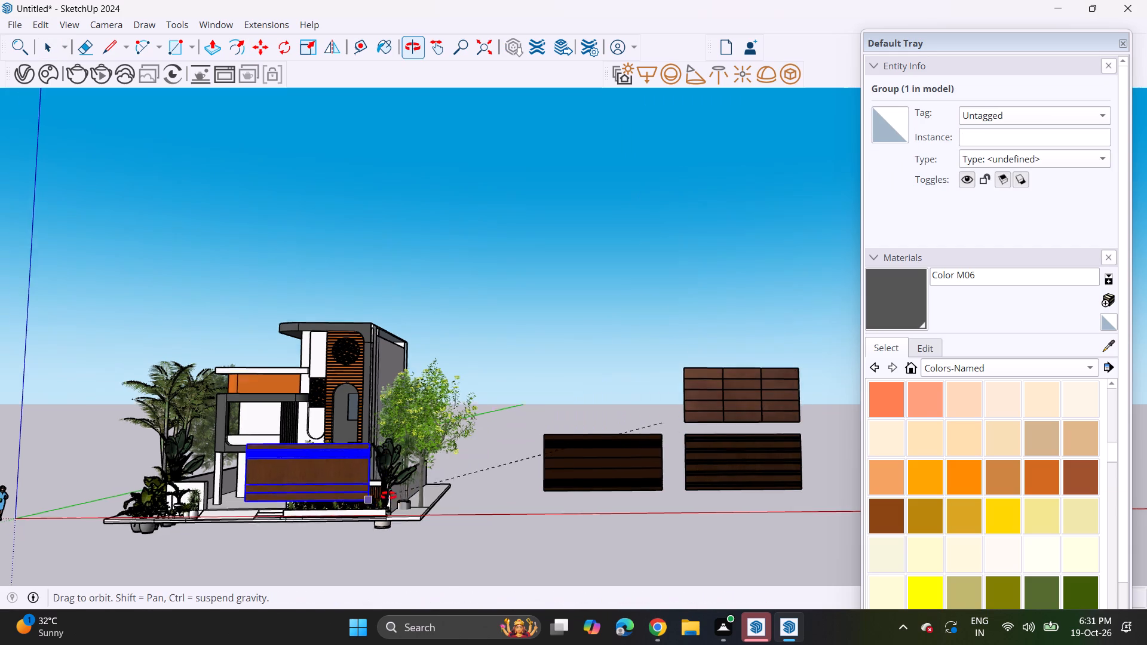
pyautogui.moveTo(388, 496); pyautogui.dragTo(730, 382, button='middle')
pyautogui.moveTo(543, 456); pyautogui.dragTo(438, 546, button='middle')
pyautogui.scroll(1, 520, 515)
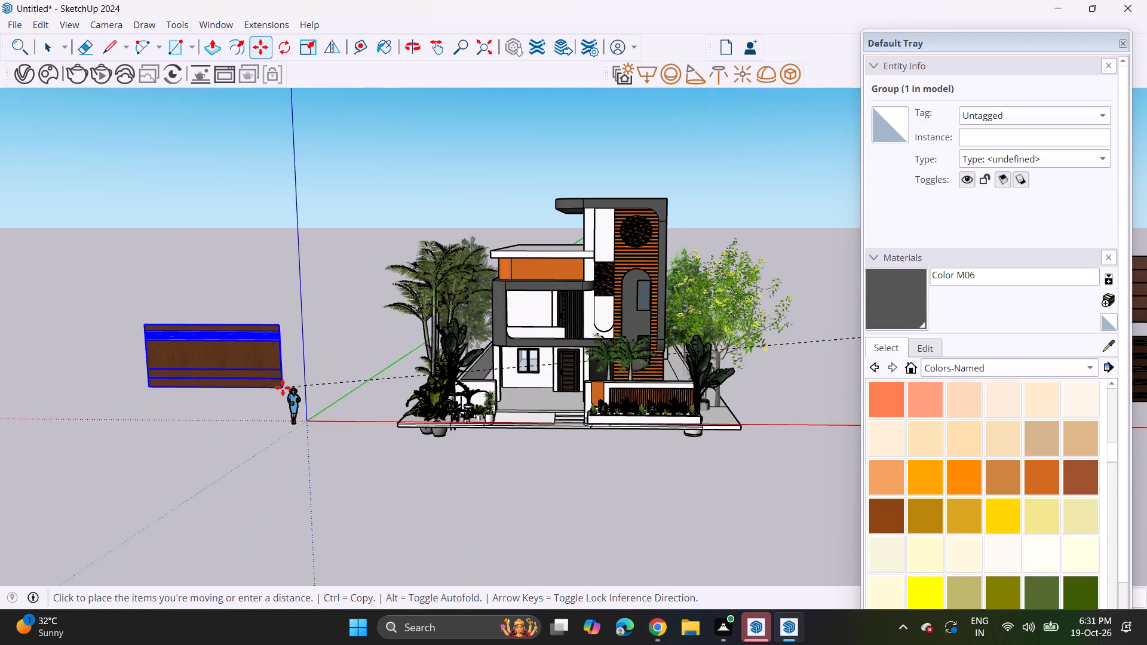
pyautogui.click(283, 388)
pyautogui.press('space')
# Sample 0041_Chocolate from the house's orange upper-floor band and apply it to the gate group.
pyautogui.rightClick(221, 341)
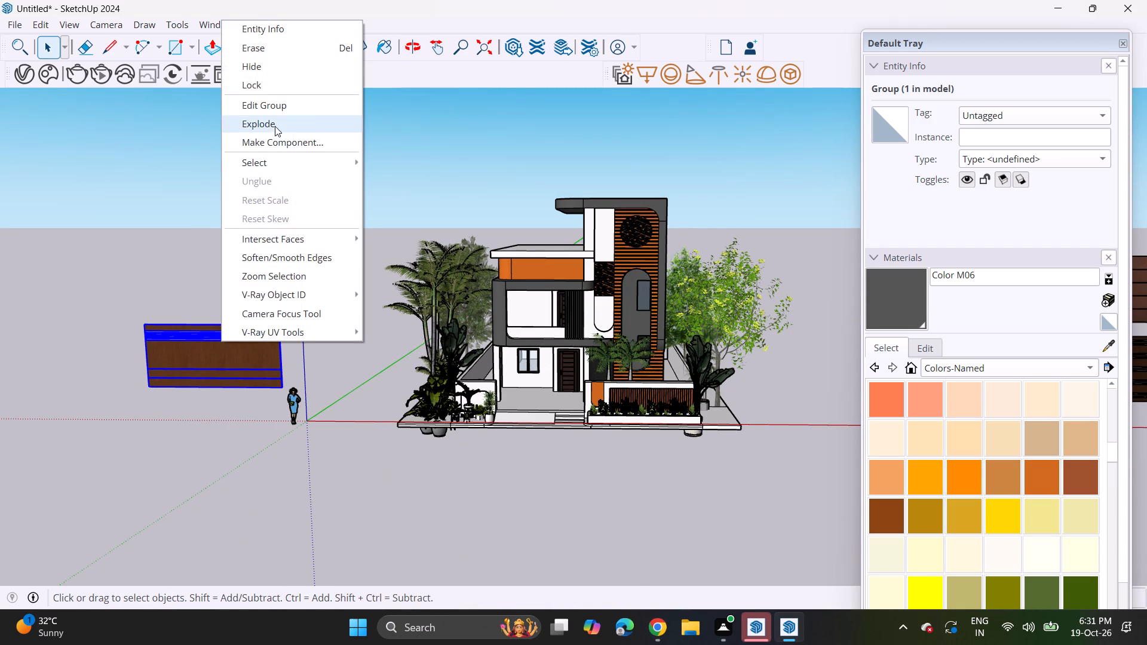
pyautogui.click(1106, 351)
pyautogui.click(546, 270)
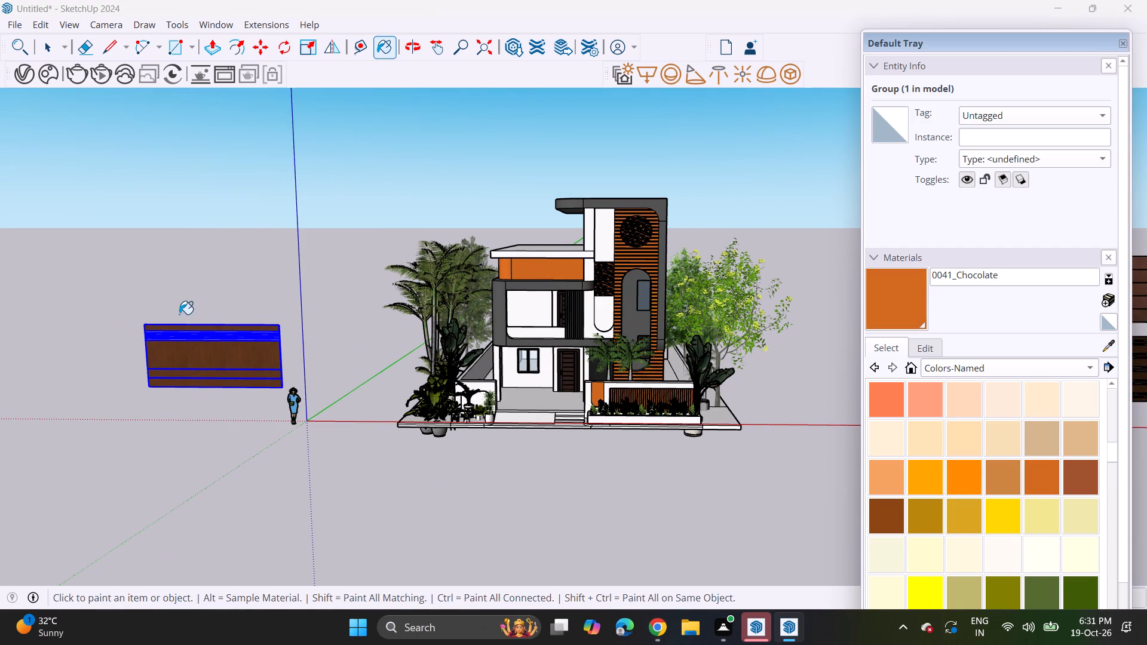
pyautogui.scroll(4, 94, 309)
pyautogui.scroll(8, 170, 346)
pyautogui.click(194, 374)
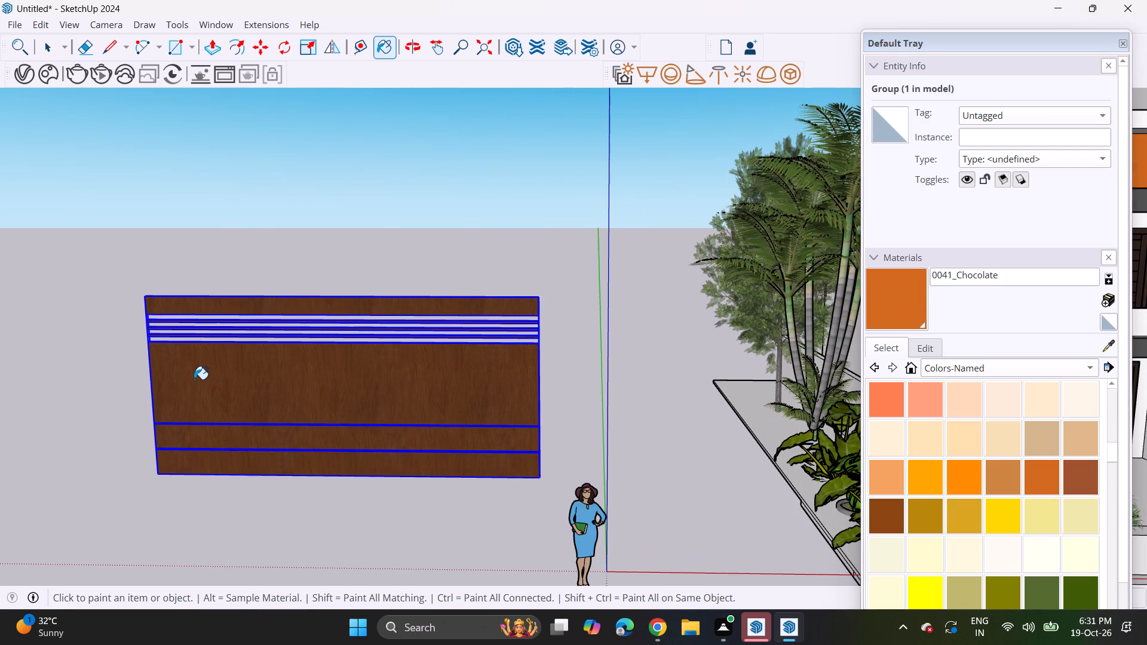
# Convert the gate group into a component with the default settings.
pyautogui.rightClick(194, 379)
pyautogui.click(238, 187)
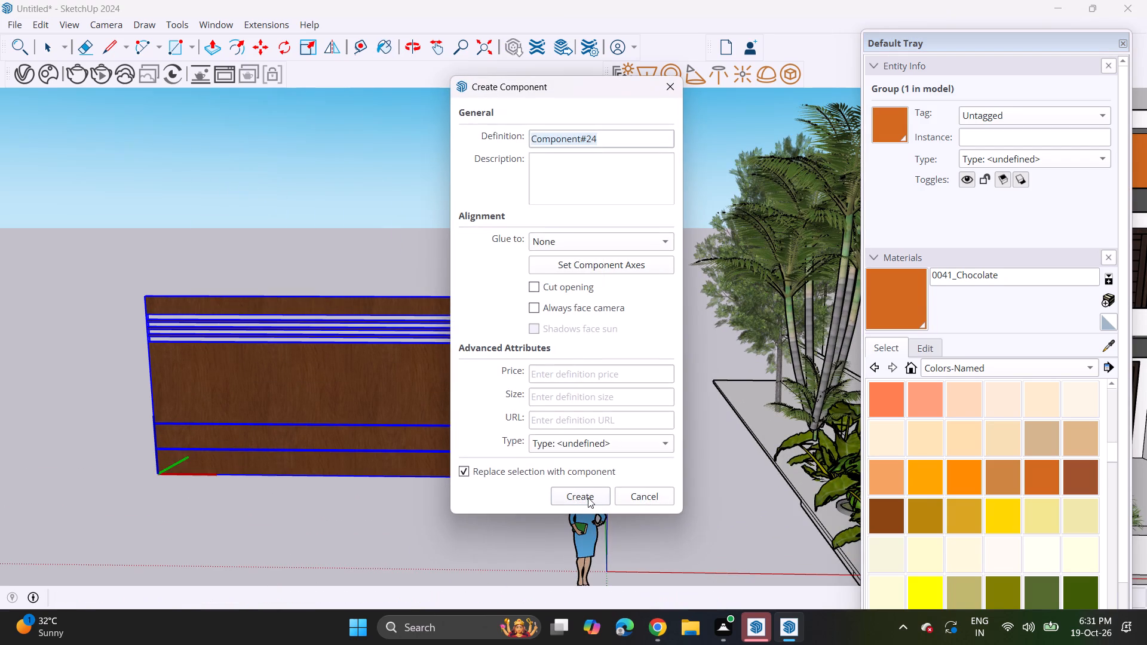
pyautogui.click(591, 500)
# Inside the gate component, paint the wide middle panel, top board and three thin slats with 0041_Chocolate.
pyautogui.click(234, 379)
pyautogui.rightClick(240, 379)
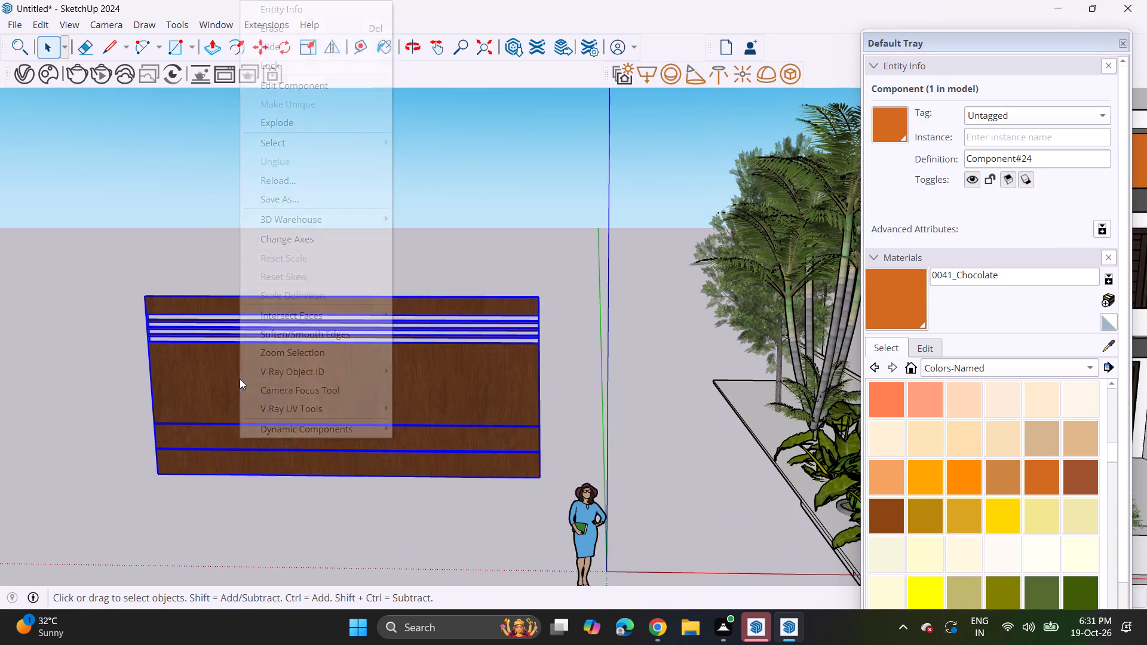
pyautogui.click(314, 87)
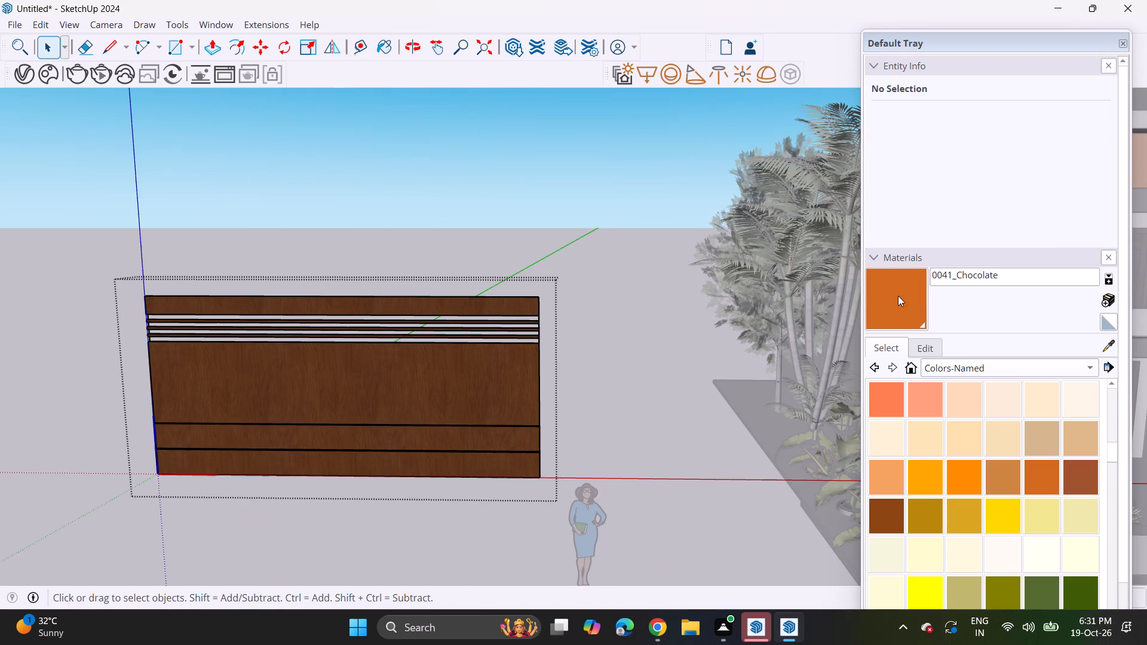
pyautogui.click(900, 297)
pyautogui.click(469, 371)
pyautogui.scroll(4, 485, 321)
pyautogui.click(491, 291)
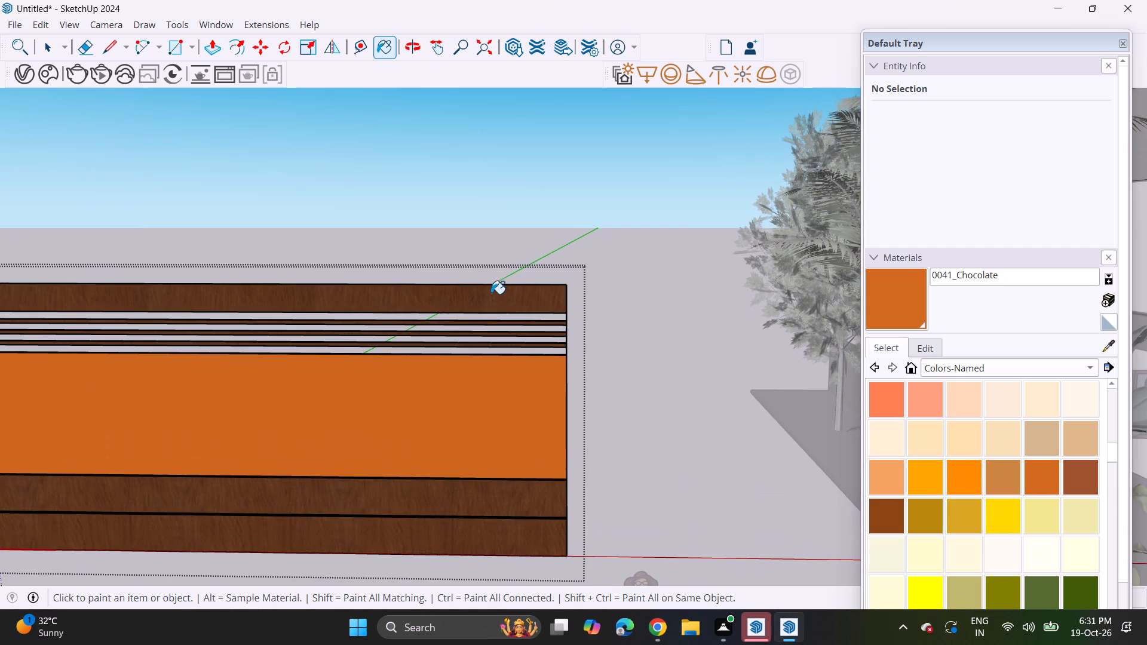
pyautogui.scroll(10, 493, 315)
pyautogui.click(486, 335)
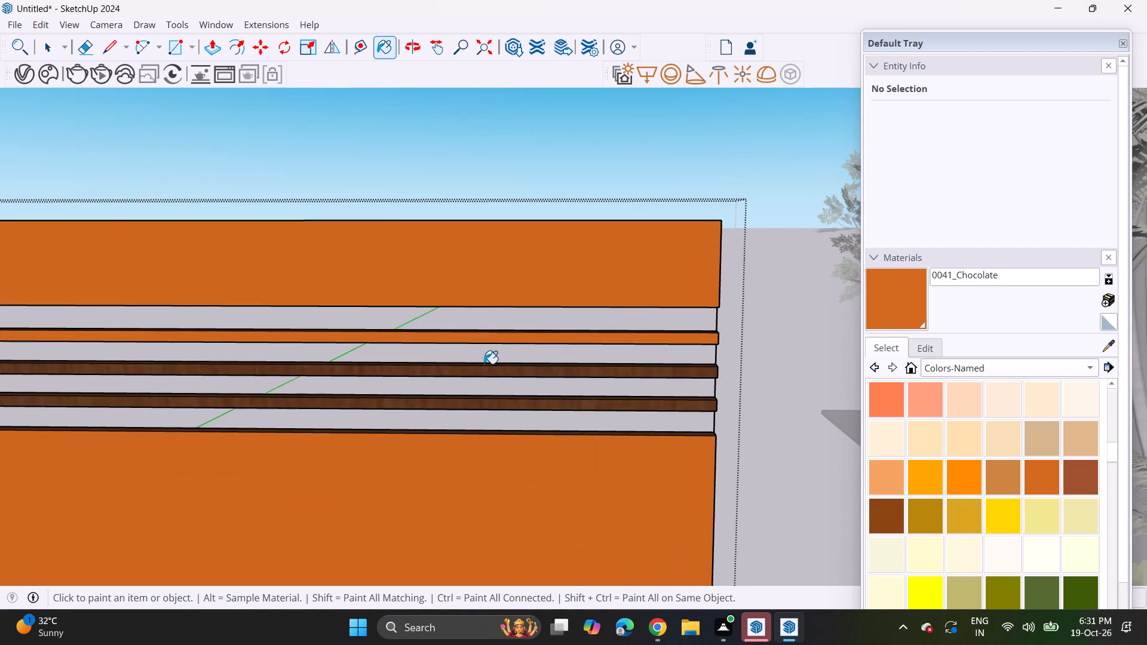
pyautogui.click(484, 367)
pyautogui.click(484, 402)
# Paint the gate's two lower boards with 0041_Chocolate and finish editing the component.
pyautogui.scroll(-13, 484, 435)
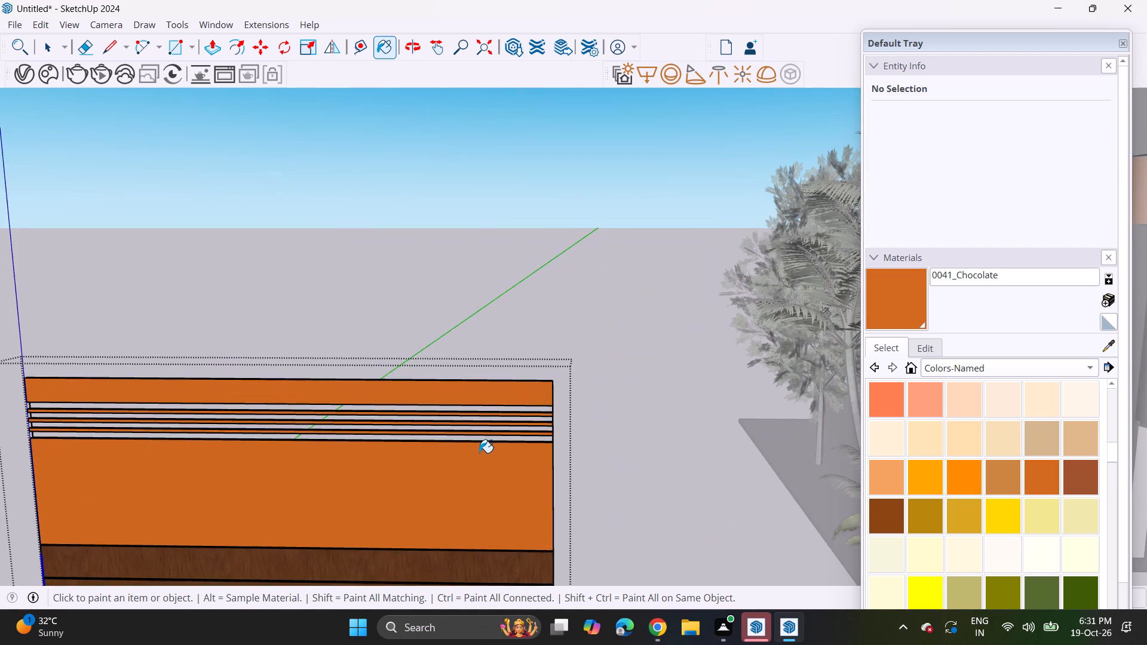
pyautogui.keyDown('shift'); pyautogui.moveTo(600, 132); pyautogui.dragTo(542, 309, button='middle'); pyautogui.keyUp('shift')
pyautogui.click(467, 478)
pyautogui.click(447, 535)
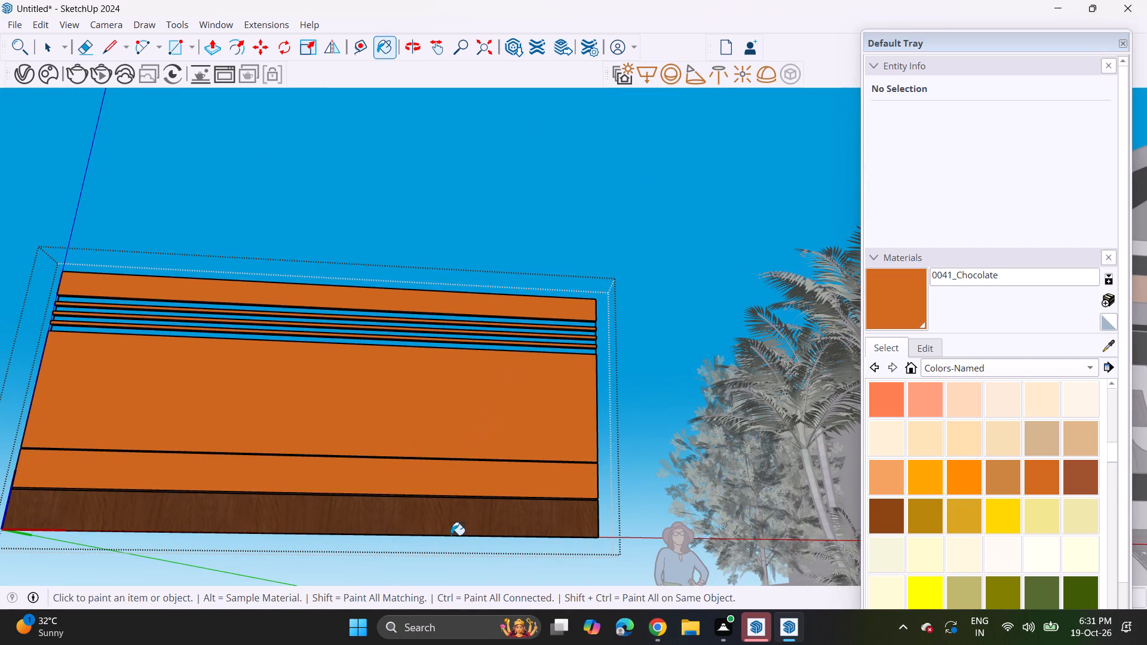
pyautogui.click(461, 521)
pyautogui.moveTo(542, 416); pyautogui.dragTo(473, 469, button='middle')
pyautogui.press('space')
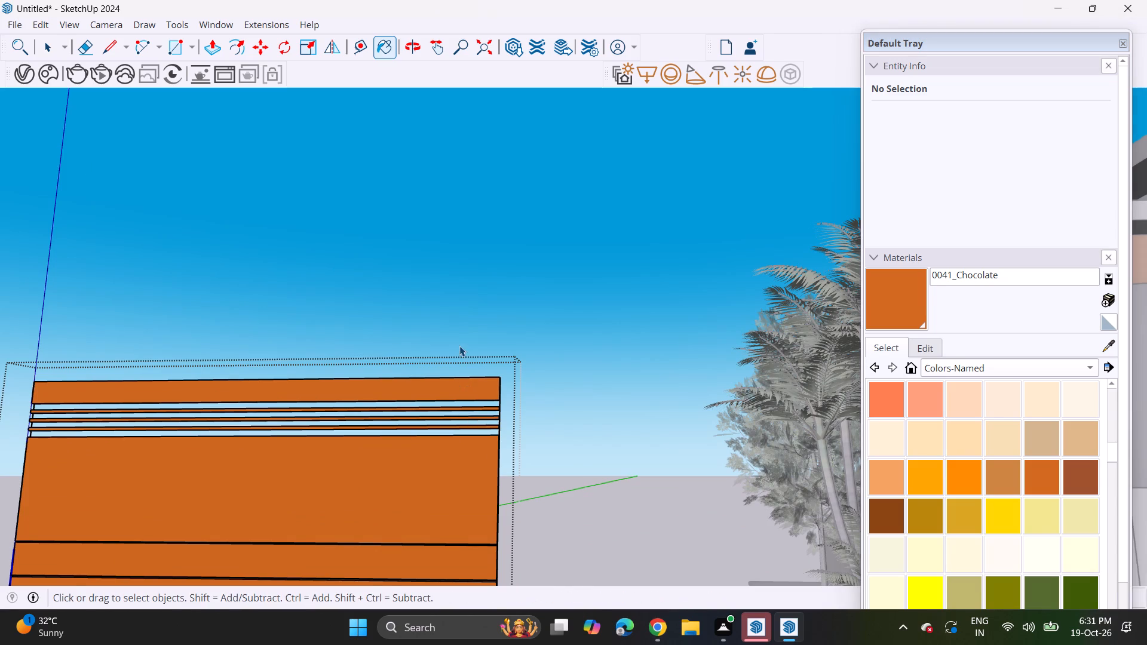
pyautogui.click(459, 346)
# Scale the gate component along its width only, making the long panel clearly narrower at its original height.
pyautogui.scroll(-12, 458, 345)
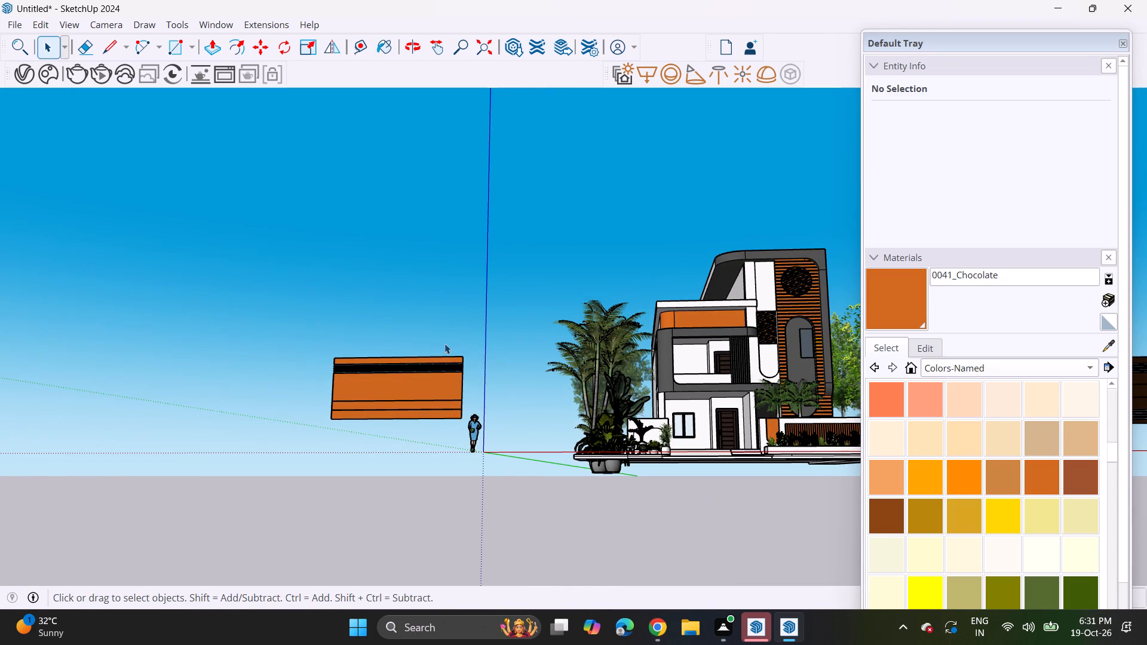
pyautogui.moveTo(444, 343); pyautogui.dragTo(427, 416, button='middle')
pyautogui.scroll(2, 415, 349)
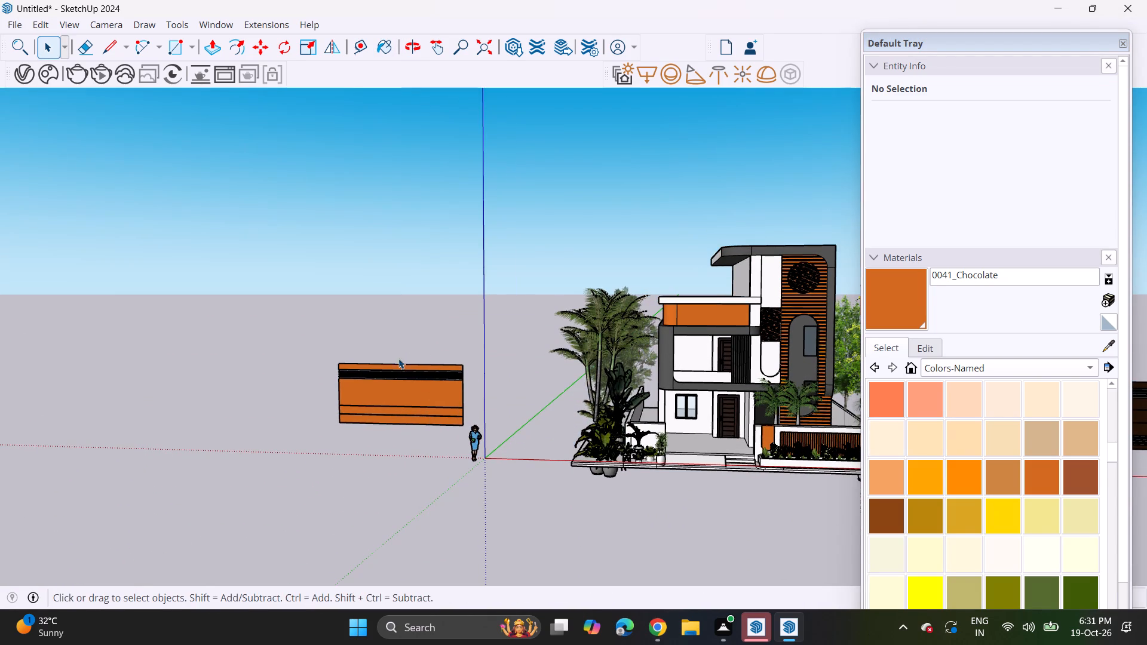
pyautogui.scroll(5, 398, 358)
pyautogui.scroll(-5, 392, 361)
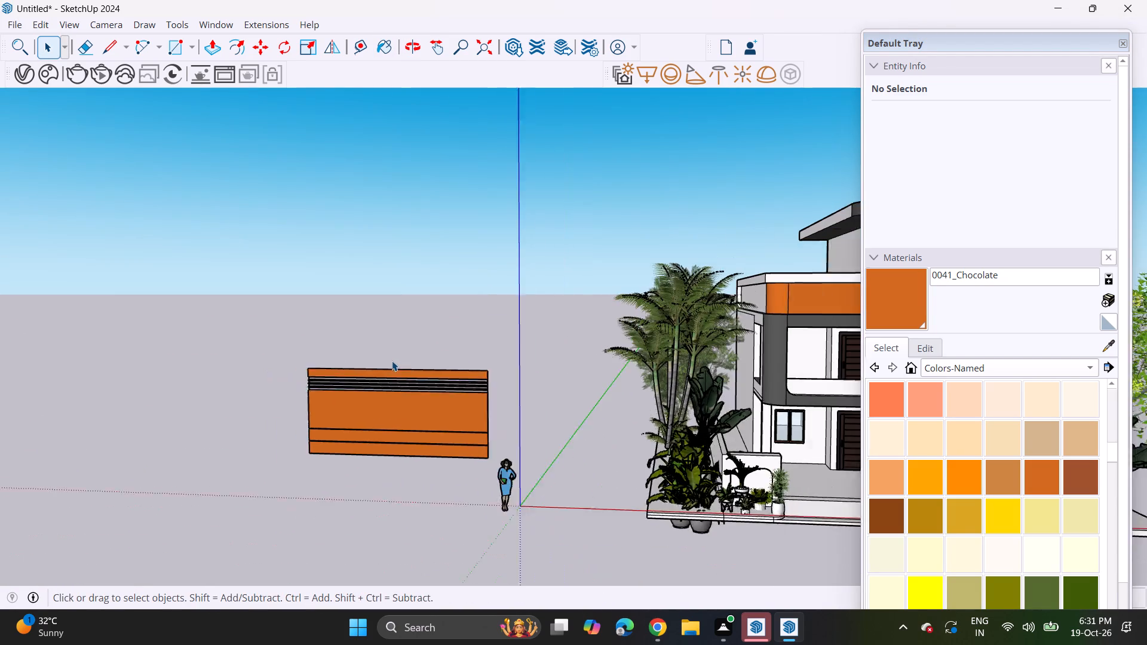
pyautogui.moveTo(420, 378); pyautogui.dragTo(418, 388, button='middle')
pyautogui.click(409, 408)
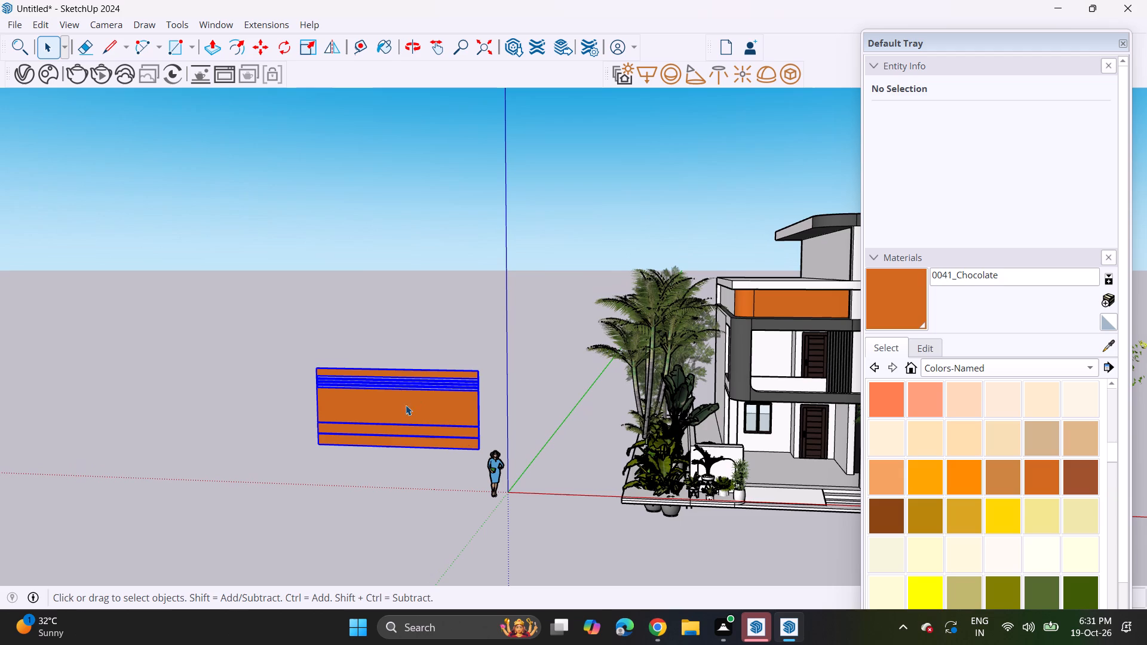
pyautogui.click(305, 54)
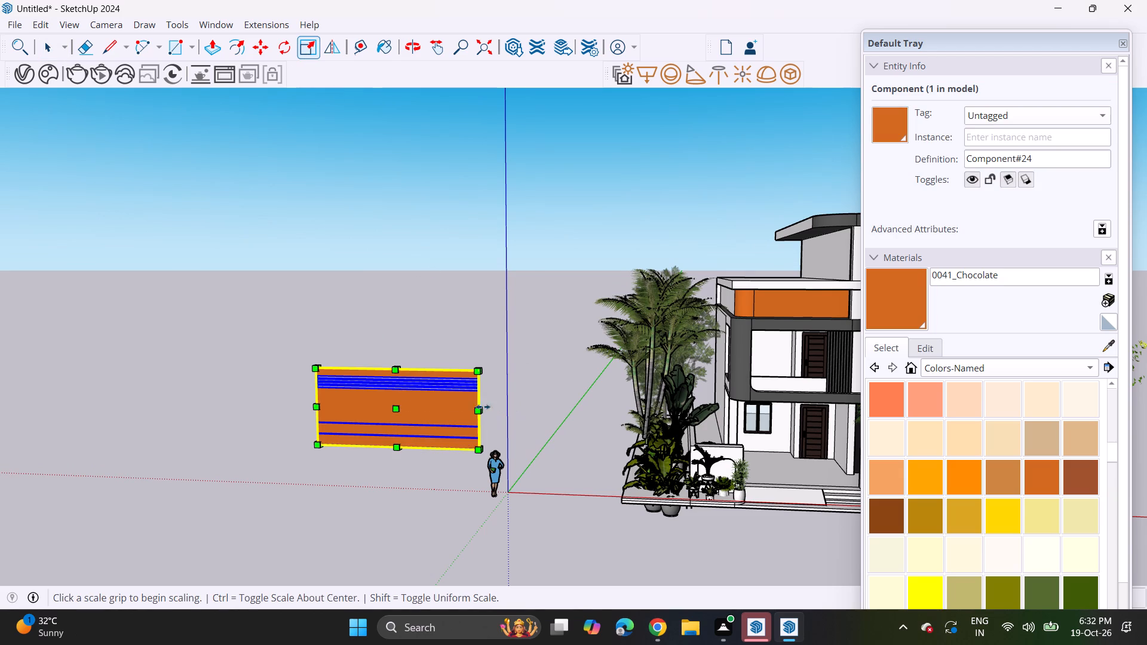
pyautogui.scroll(9, 481, 406)
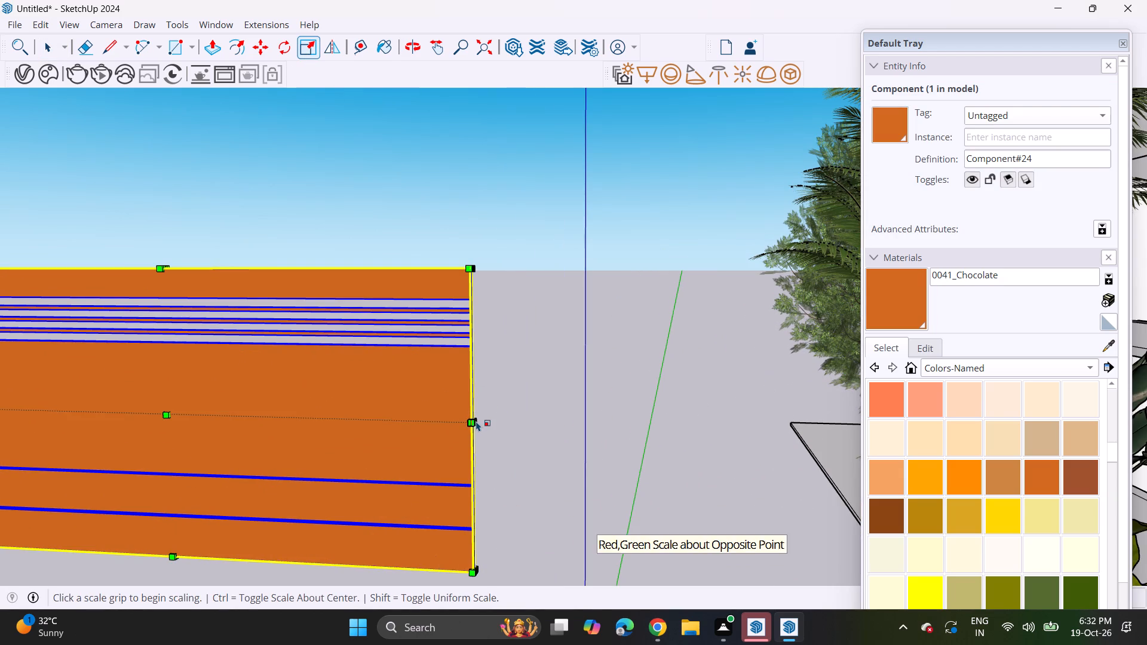
pyautogui.scroll(8, 479, 417)
pyautogui.scroll(-4, 441, 446)
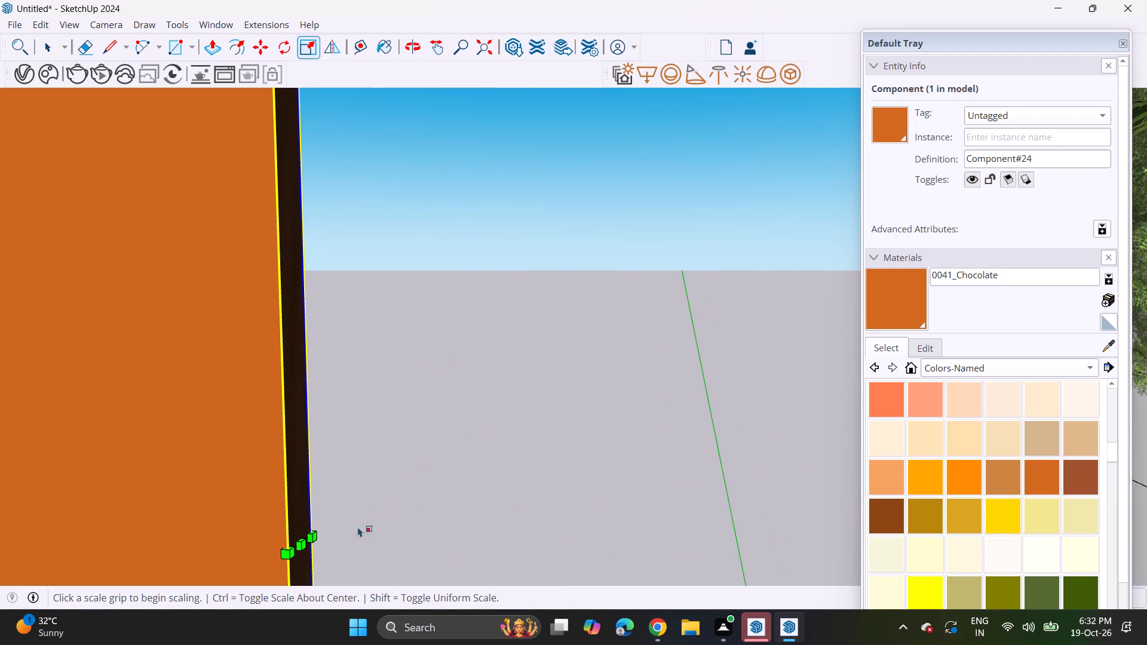
pyautogui.scroll(-4, 305, 549)
pyautogui.click(305, 549)
pyautogui.scroll(-5, 272, 537)
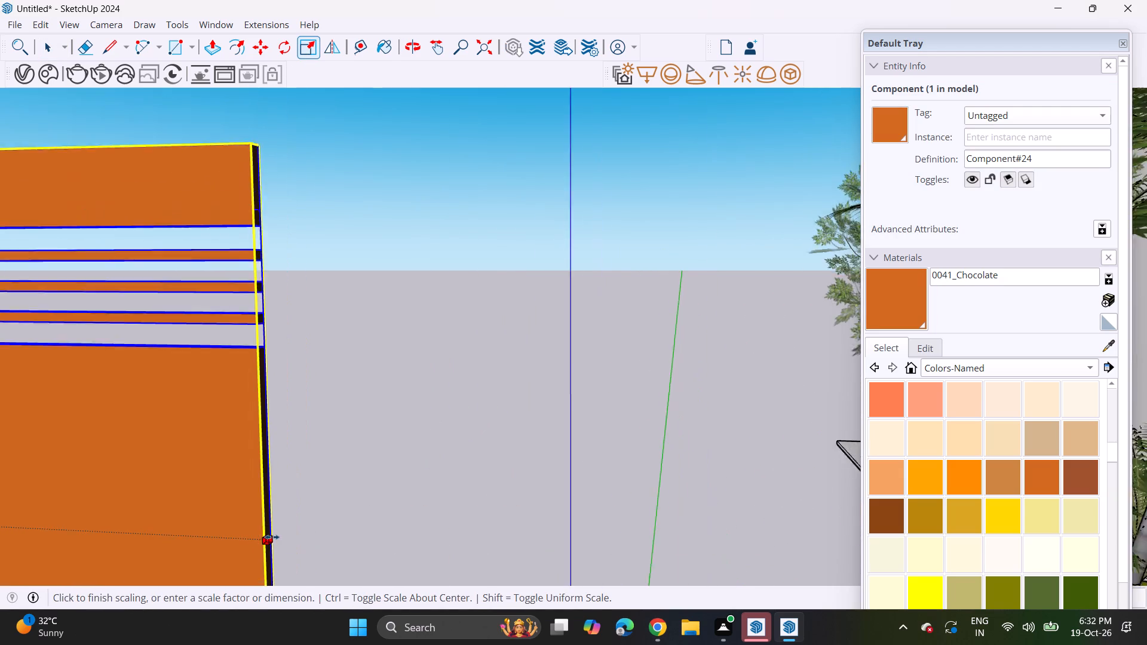
pyautogui.scroll(-15, 272, 537)
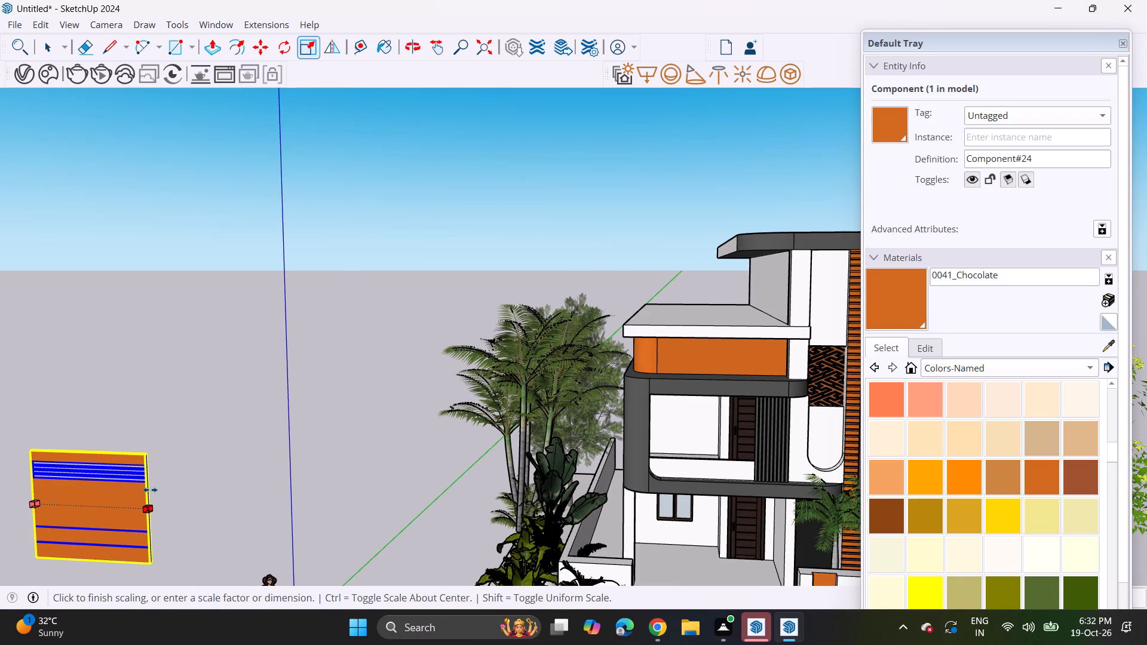
pyautogui.click(150, 490)
# Narrow the gate component a little more along its width, until its front is nearly square.
pyautogui.scroll(-6, 157, 489)
pyautogui.moveTo(158, 494); pyautogui.dragTo(225, 458, button='middle')
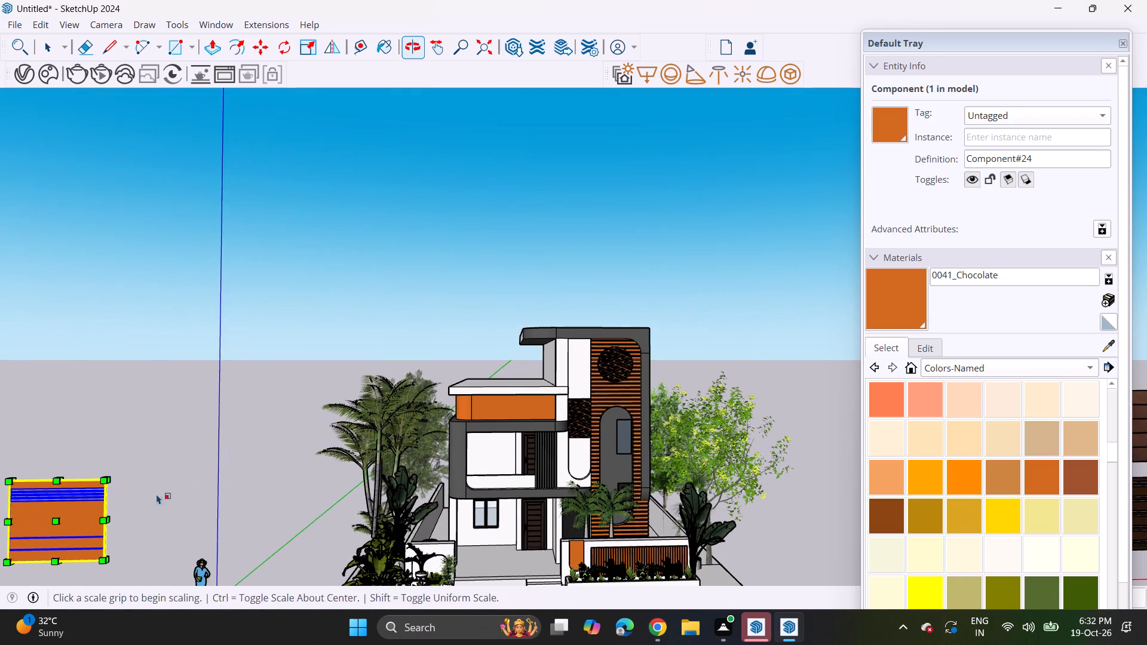
pyautogui.keyDown('shift'); pyautogui.moveTo(155, 494); pyautogui.dragTo(262, 434, button='middle'); pyautogui.keyUp('shift')
pyautogui.moveTo(249, 440); pyautogui.dragTo(194, 462, button='middle')
pyautogui.scroll(12, 243, 437)
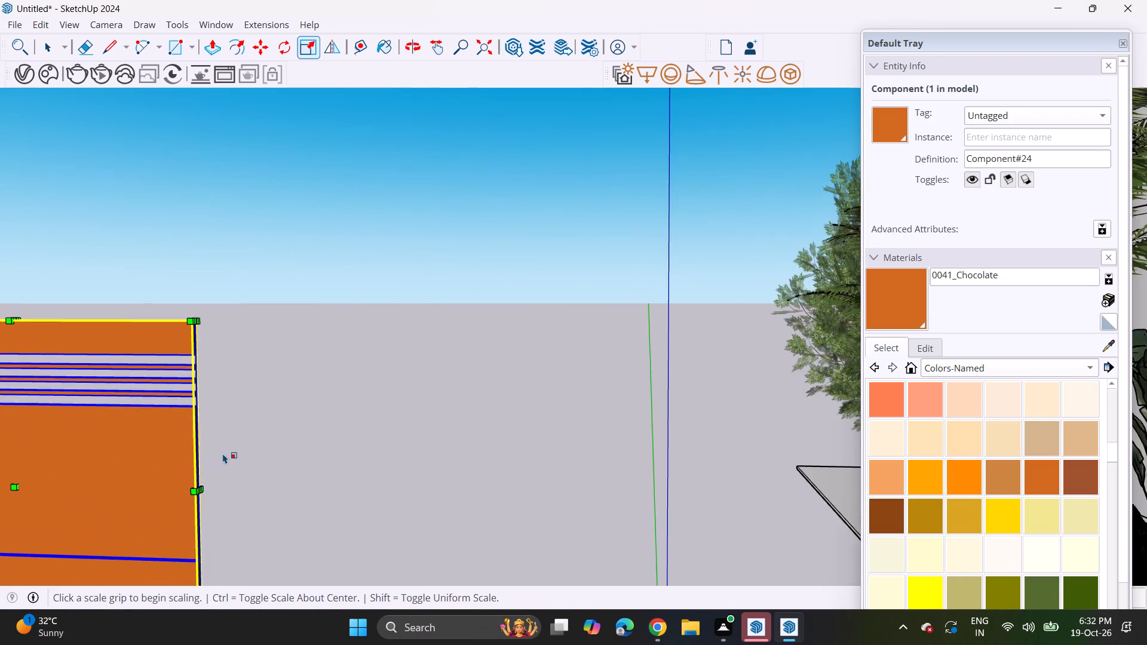
pyautogui.moveTo(220, 459); pyautogui.dragTo(210, 498, button='middle')
pyautogui.scroll(1, 200, 503)
pyautogui.keyDown('shift'); pyautogui.moveTo(209, 507); pyautogui.dragTo(280, 338, button='middle'); pyautogui.keyUp('shift')
pyautogui.moveTo(262, 483); pyautogui.dragTo(358, 303, button='middle')
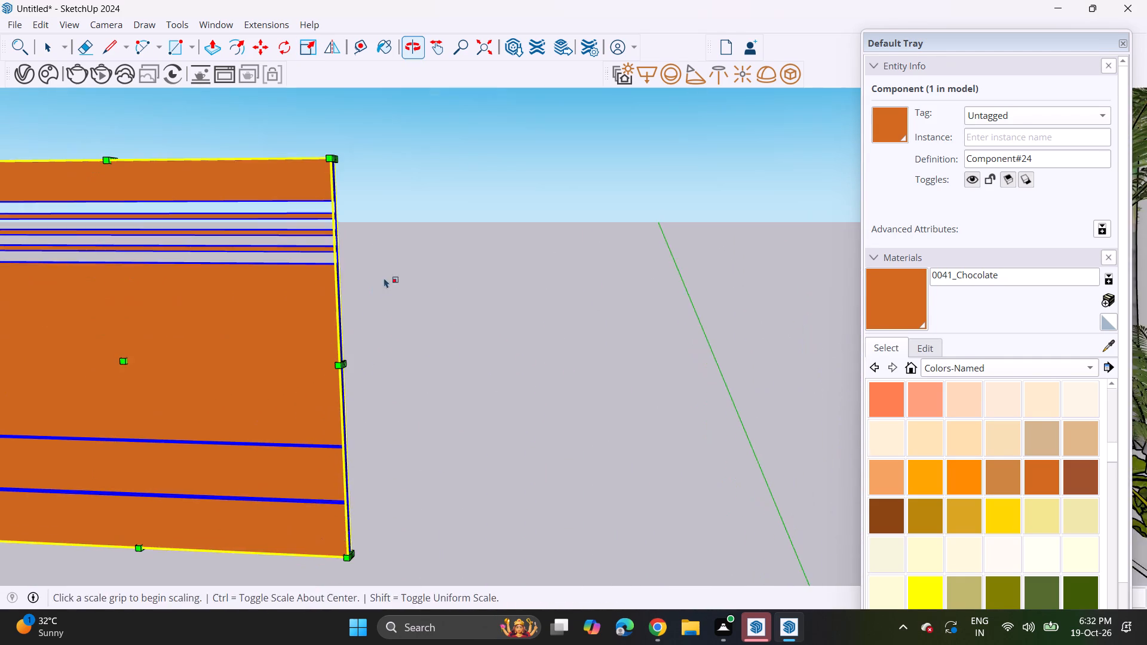
pyautogui.moveTo(365, 338); pyautogui.dragTo(349, 370, button='middle')
pyautogui.click(268, 552)
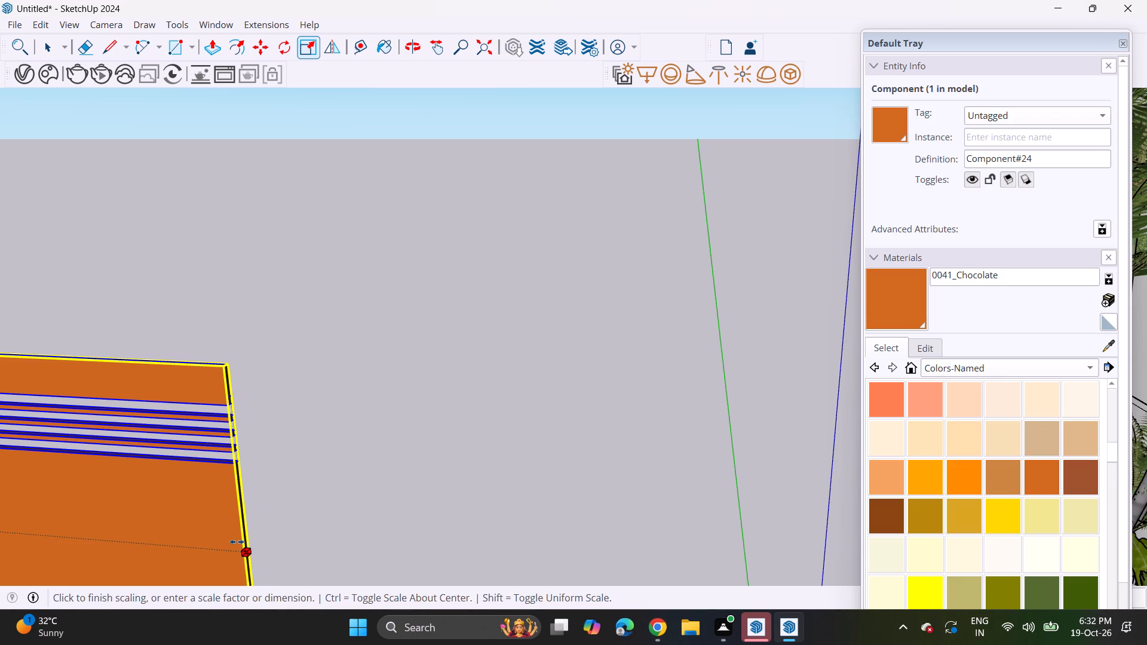
pyautogui.click(207, 537)
pyautogui.scroll(-9, 217, 522)
pyautogui.keyDown('shift'); pyautogui.moveTo(226, 500); pyautogui.dragTo(266, 428, button='middle'); pyautogui.keyUp('shift')
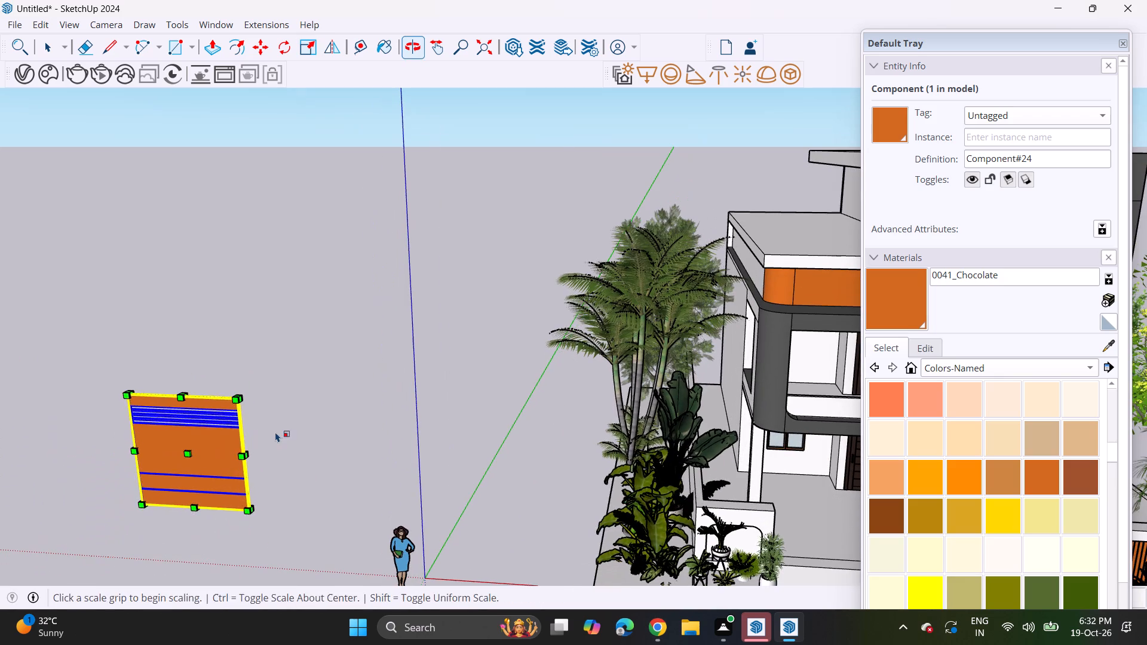
pyautogui.press('space')
pyautogui.click(290, 417)
pyautogui.moveTo(260, 450); pyautogui.dragTo(294, 399, button='middle')
# Move the gate by its lower outer corner to the front boundary wall's end beside the potted plants.
pyautogui.press('m')
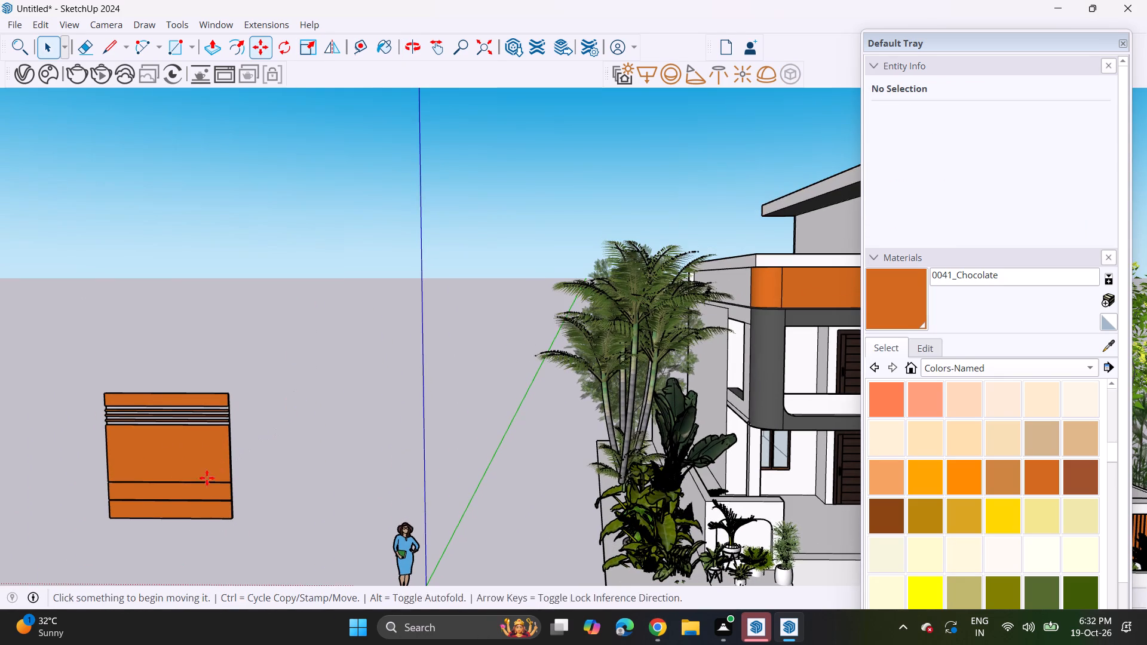
pyautogui.click(116, 516)
pyautogui.keyDown('shift'); pyautogui.moveTo(351, 491); pyautogui.dragTo(191, 477, button='middle'); pyautogui.keyUp('shift')
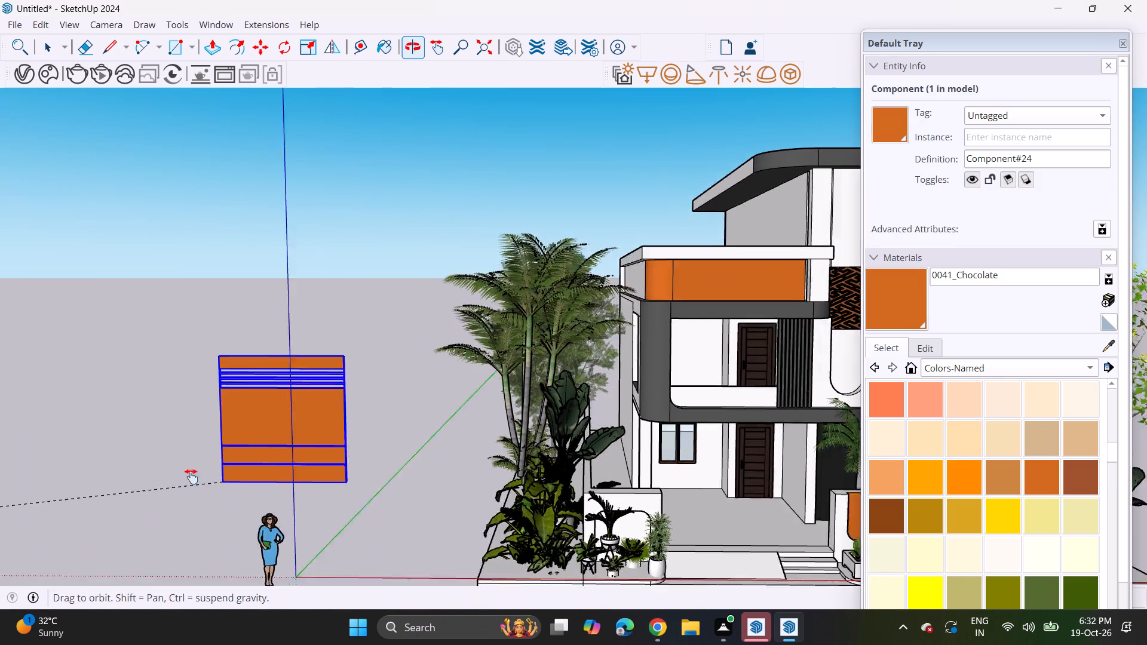
pyautogui.keyDown('shift'); pyautogui.moveTo(191, 477); pyautogui.dragTo(0, 436, button='middle'); pyautogui.keyUp('shift')
pyautogui.scroll(8, 466, 477)
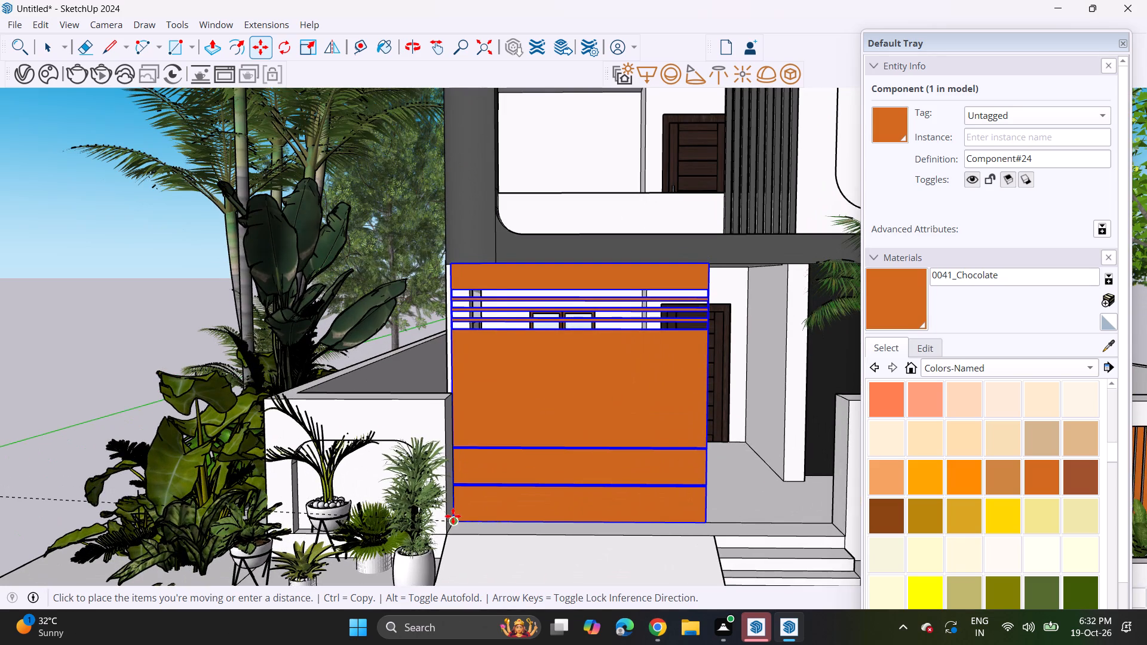
pyautogui.moveTo(453, 516); pyautogui.dragTo(446, 532, button='middle')
pyautogui.scroll(6, 444, 534)
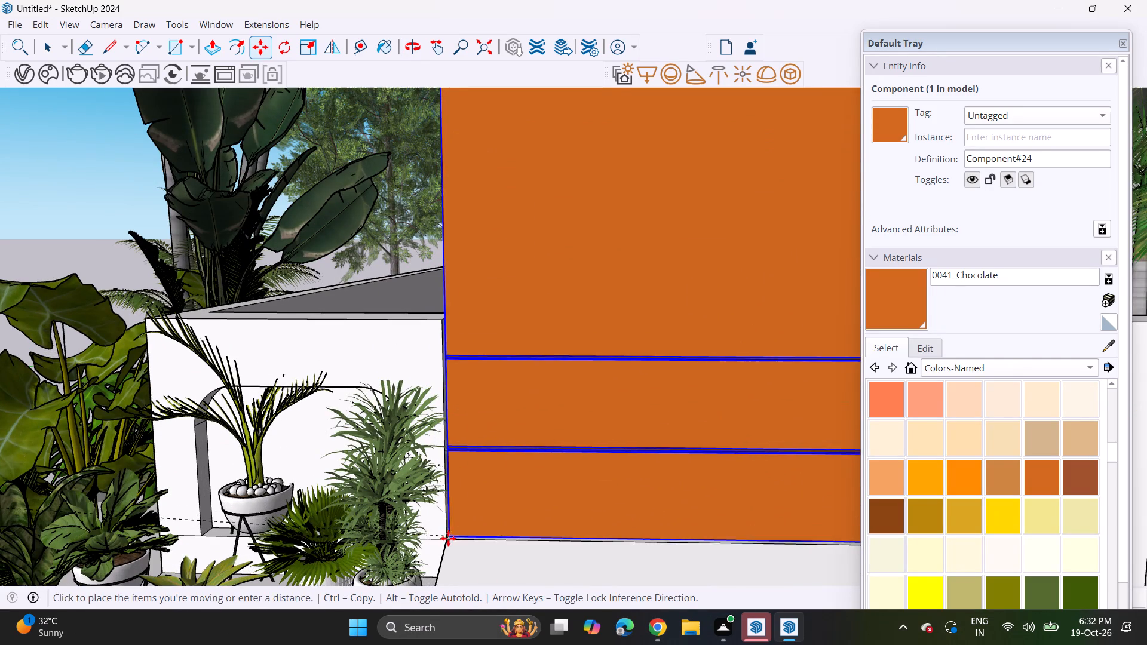
pyautogui.click(450, 533)
# Show the Sandbox tool set and dock it beside the V-Ray tools above the model.
pyautogui.scroll(-11, 465, 446)
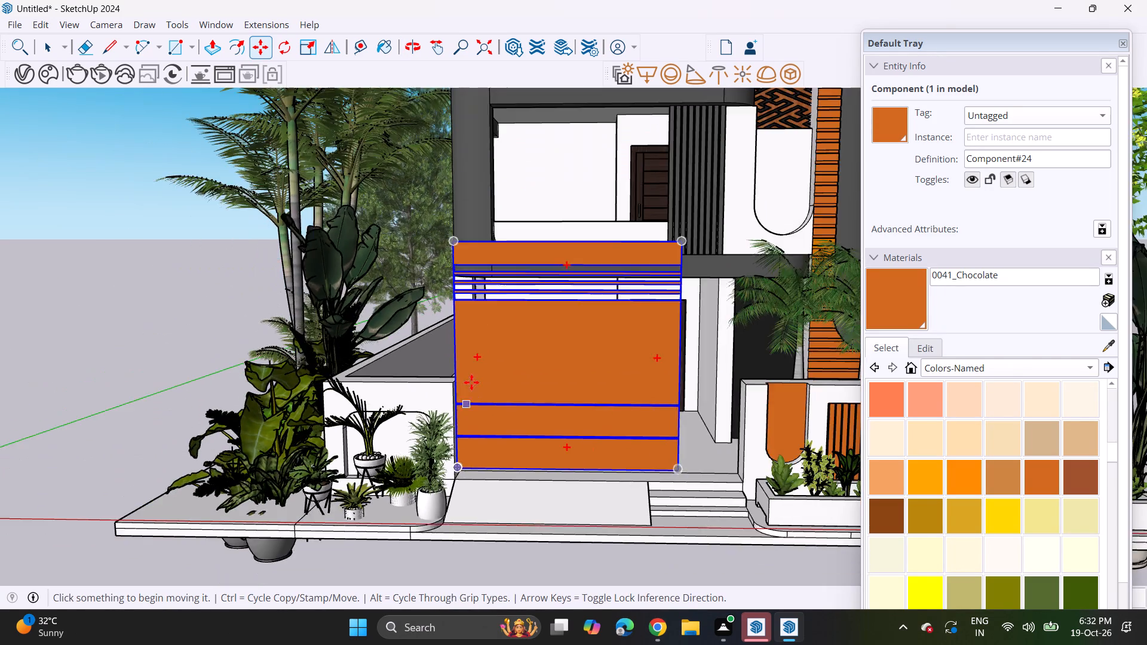
pyautogui.scroll(-3, 471, 382)
pyautogui.moveTo(303, 141); pyautogui.dragTo(293, 129, button='right')
pyautogui.moveTo(293, 129); pyautogui.dragTo(303, 109, button='right')
pyautogui.moveTo(284, 71); pyautogui.dragTo(306, 47, button='right')
pyautogui.click(306, 47)
pyautogui.rightClick(306, 47)
pyautogui.moveTo(419, 227); pyautogui.dragTo(425, 254, button='right')
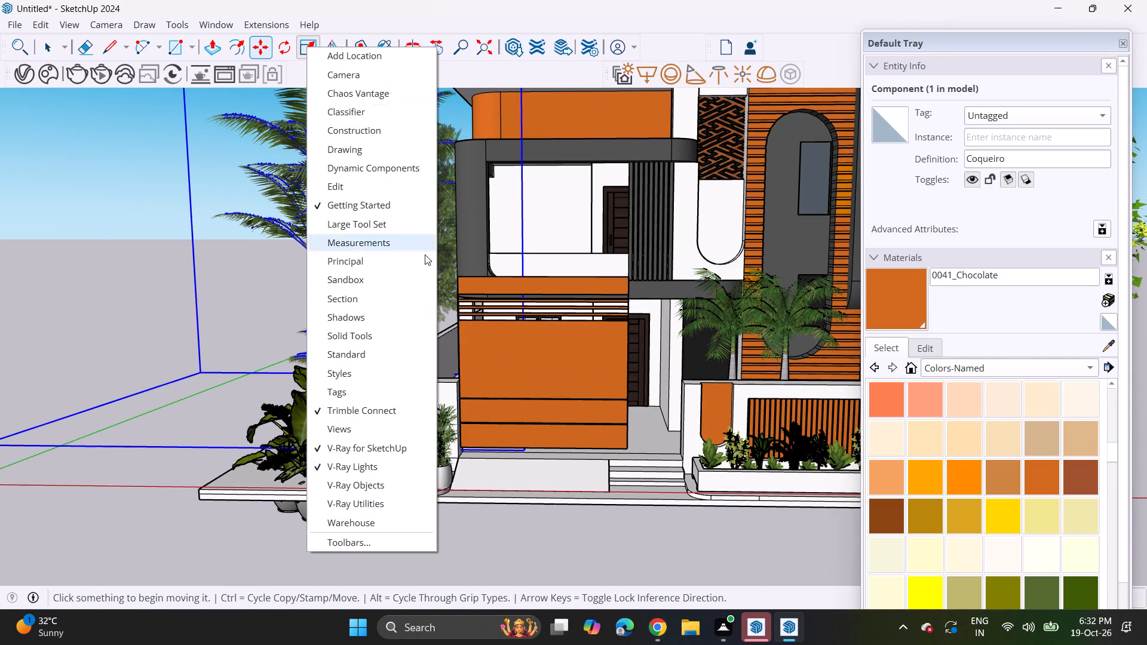
pyautogui.moveTo(425, 254); pyautogui.dragTo(431, 272, button='right')
pyautogui.moveTo(467, 288); pyautogui.dragTo(406, 244, button='right')
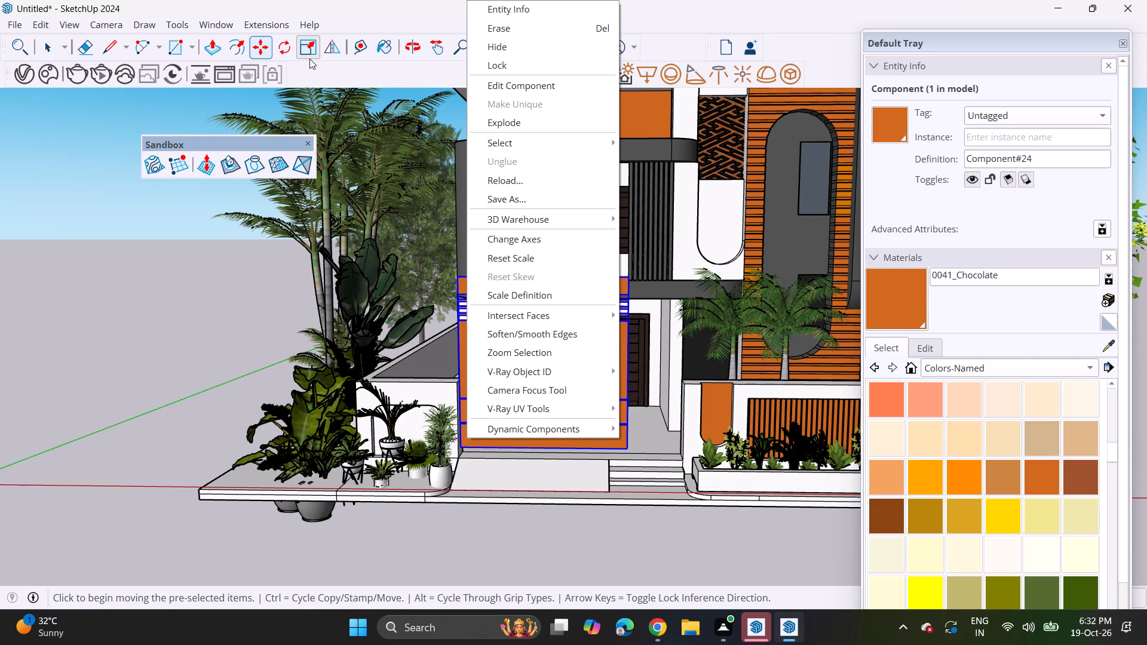
pyautogui.moveTo(280, 150); pyautogui.dragTo(245, 130)
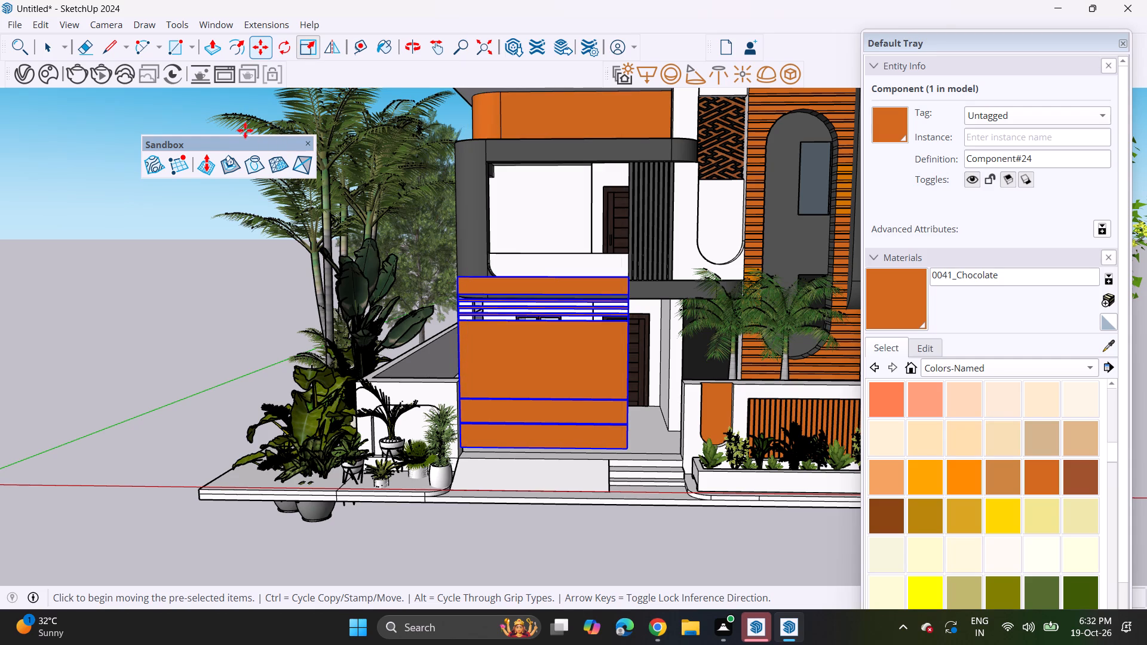
pyautogui.moveTo(245, 130); pyautogui.dragTo(243, 130)
pyautogui.press('space')
pyautogui.moveTo(202, 144); pyautogui.dragTo(310, 64)
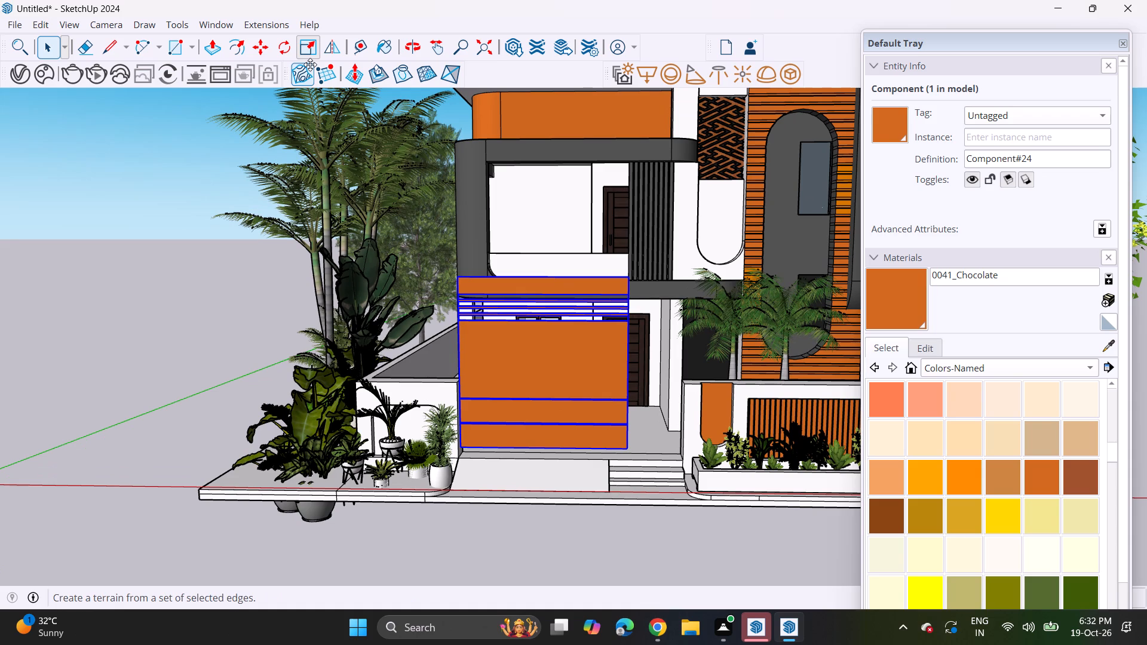
# Scale the gate component down uniformly to roughly half its size, keeping its lower corner nearest the entrance steps fixed.
pyautogui.scroll(1, 406, 63)
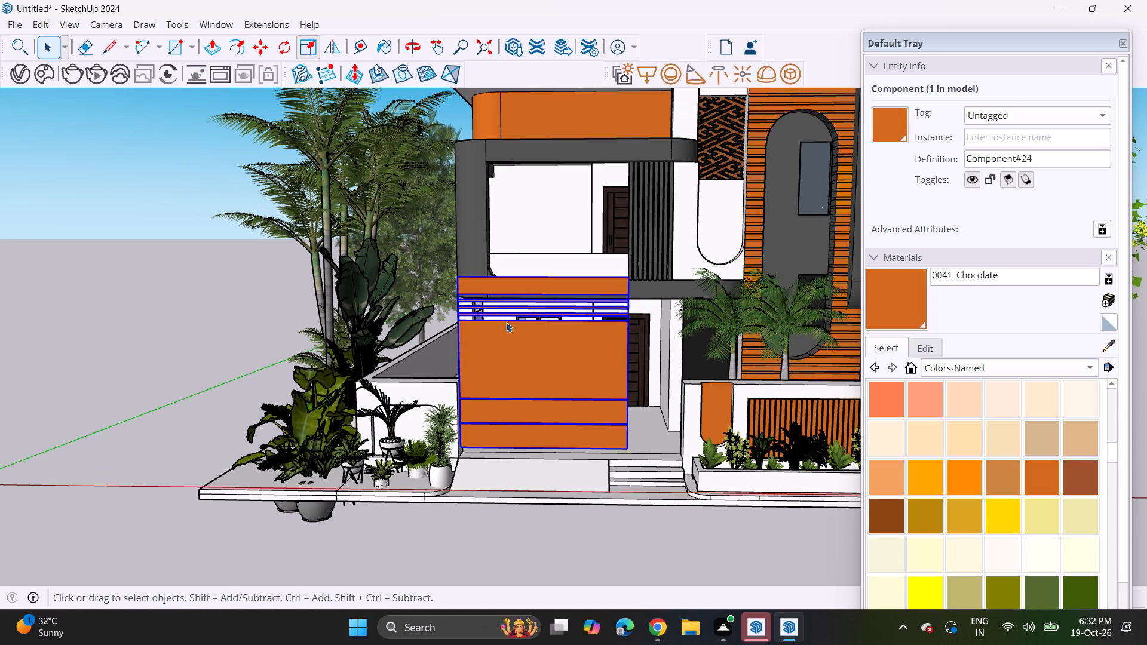
pyautogui.click(306, 45)
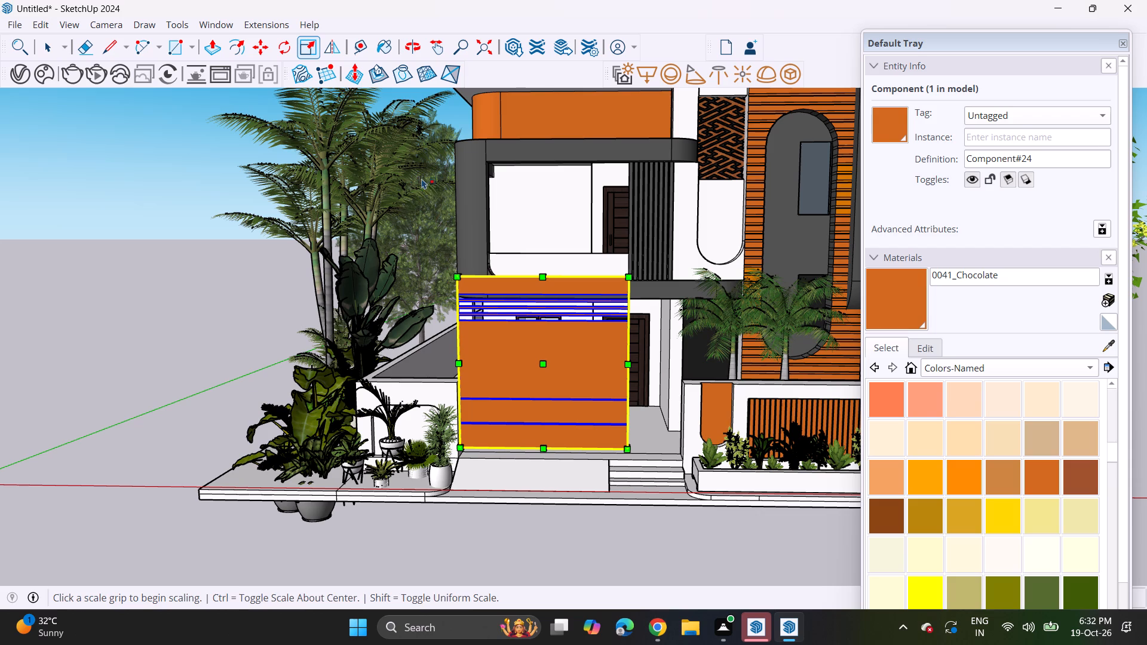
pyautogui.click(452, 274)
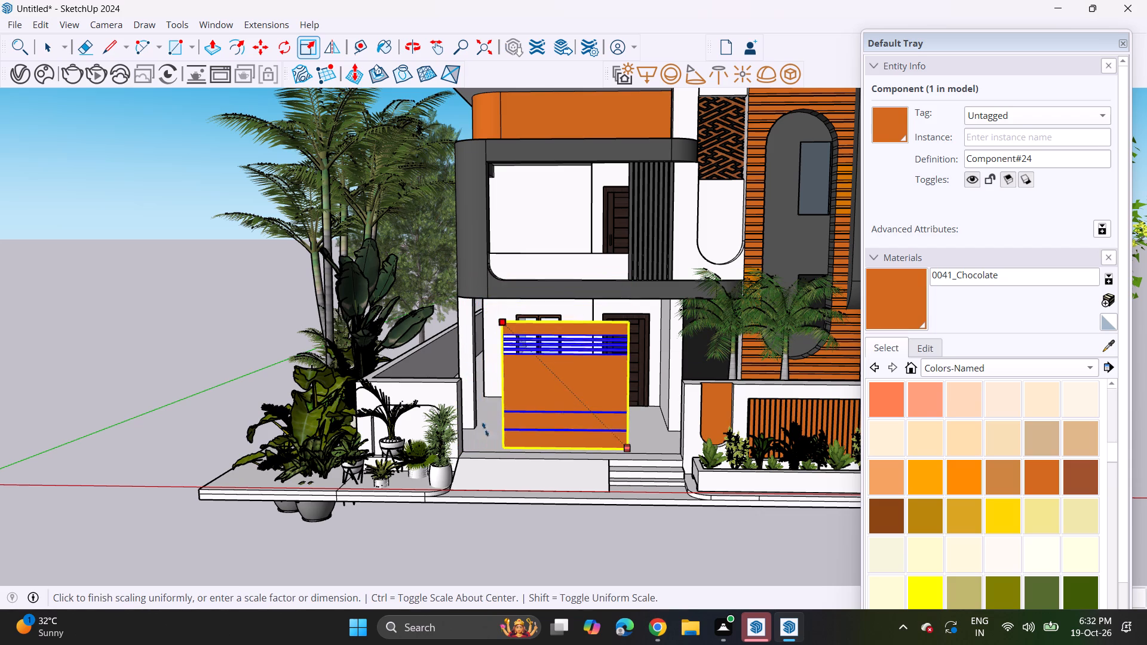
pyautogui.click(531, 491)
# Move the reduced gate by its lower corner to the foot of the boundary wall beside the potted plants.
pyautogui.scroll(4, 588, 383)
pyautogui.press('m')
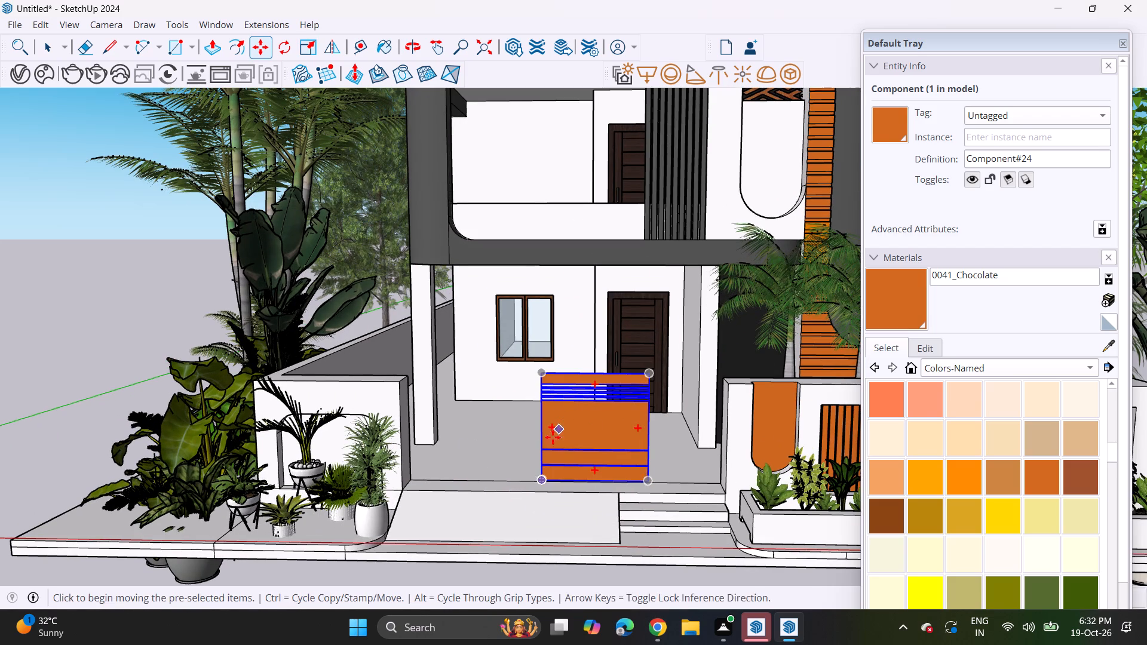
pyautogui.click(542, 484)
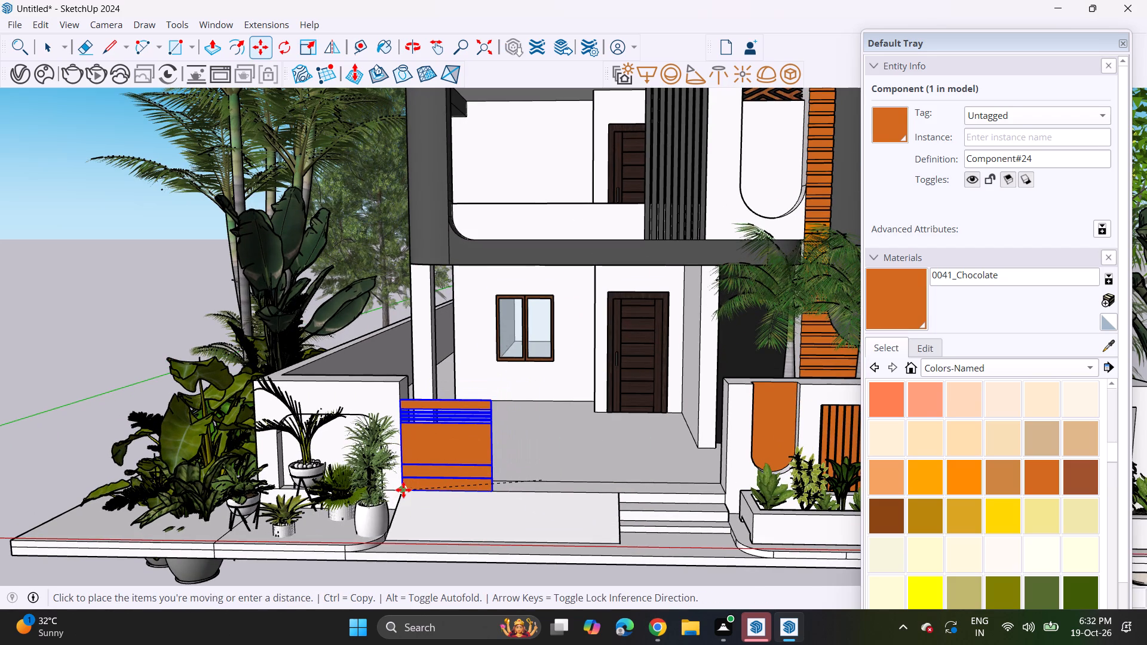
pyautogui.click(403, 490)
# Scale the gate up uniformly from its upper free corner until it matches the boundary wall's height.
pyautogui.click(316, 48)
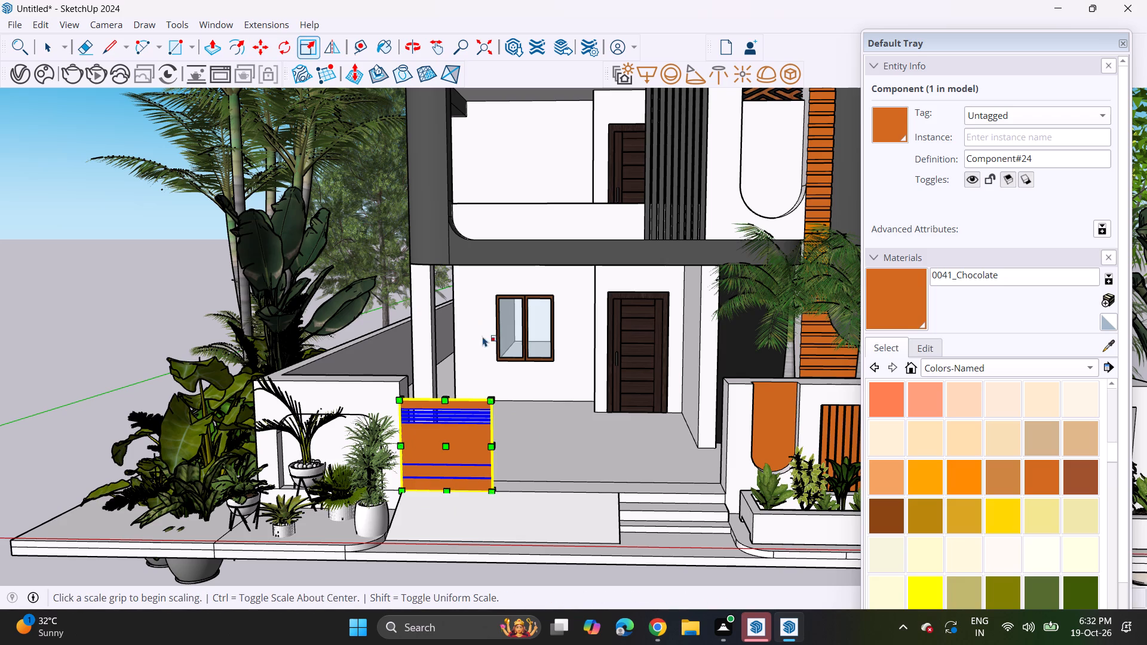
pyautogui.click(489, 398)
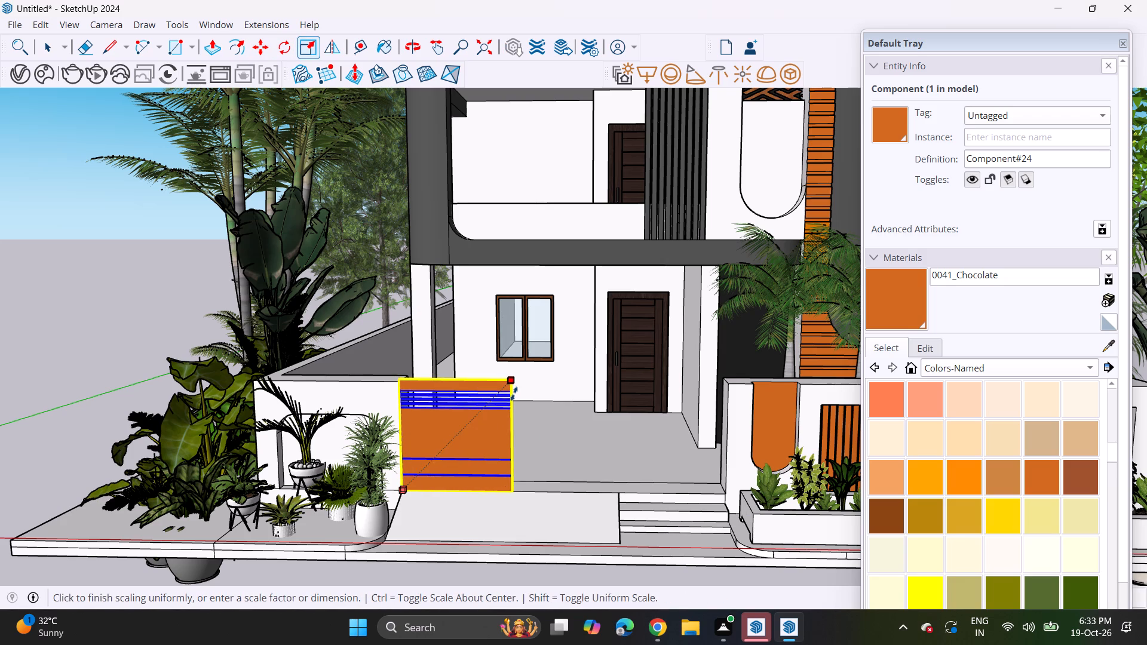
pyautogui.click(514, 394)
pyautogui.press('space')
# Copy the gate panel twice side by side, corner to corner, to close the driveway and steps opening with three panels.
pyautogui.press('m')
pyautogui.click(400, 488)
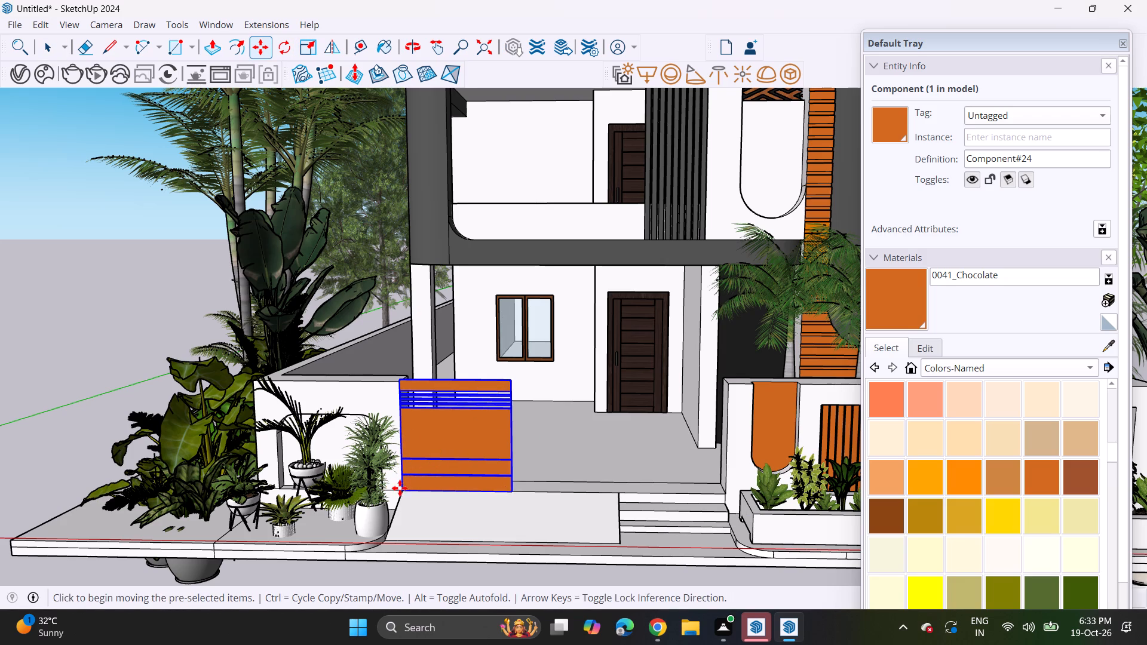
pyautogui.click(514, 492)
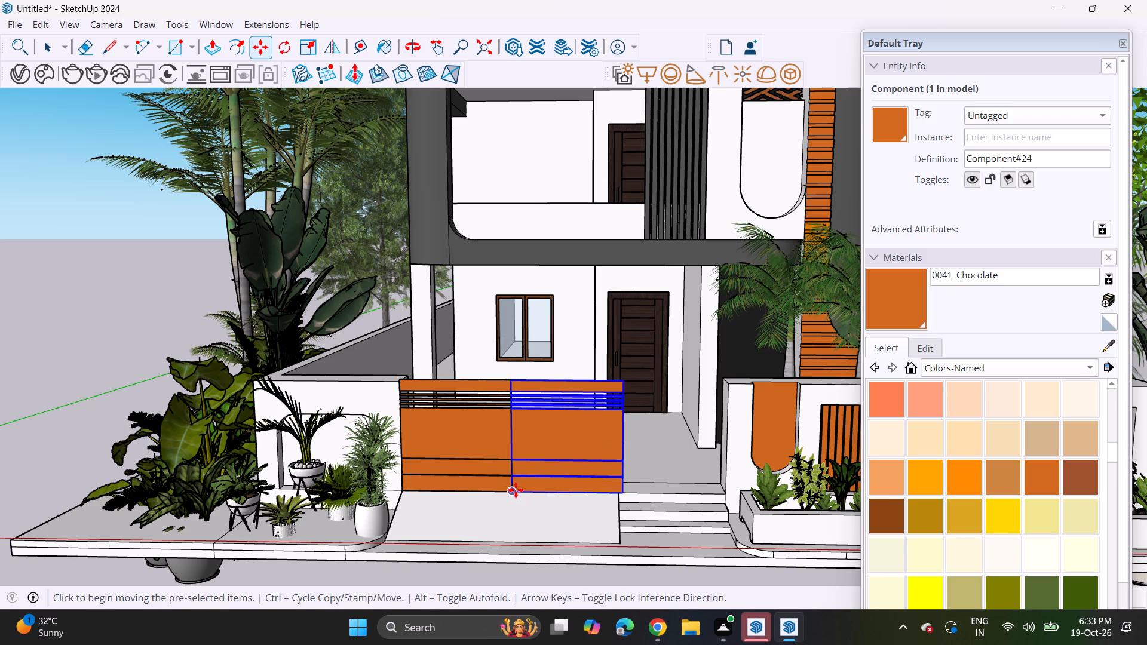
pyautogui.click(513, 490)
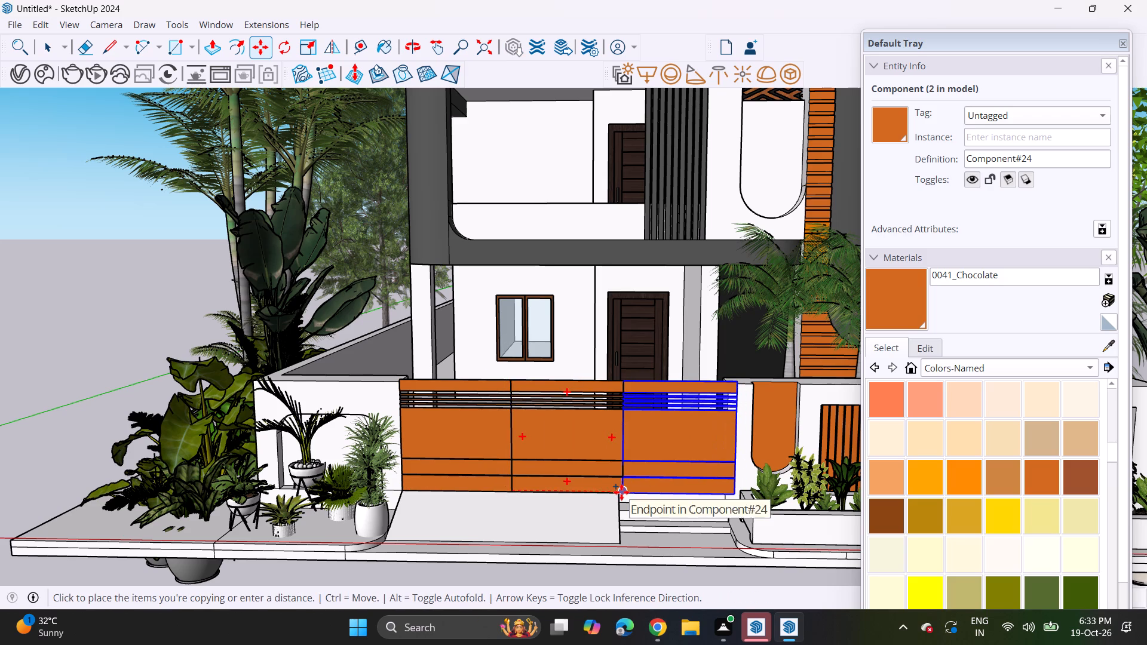
pyautogui.click(621, 492)
pyautogui.press('space')
pyautogui.click(216, 244)
pyautogui.scroll(-4, 219, 265)
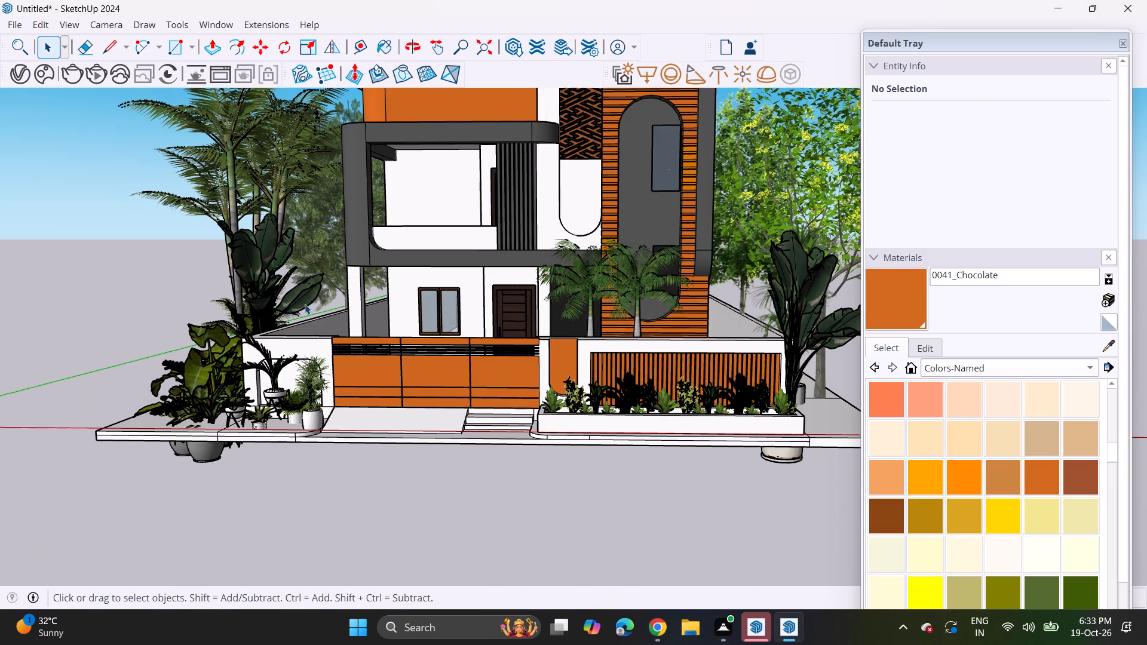
pyautogui.moveTo(533, 352); pyautogui.dragTo(606, 332, button='middle')
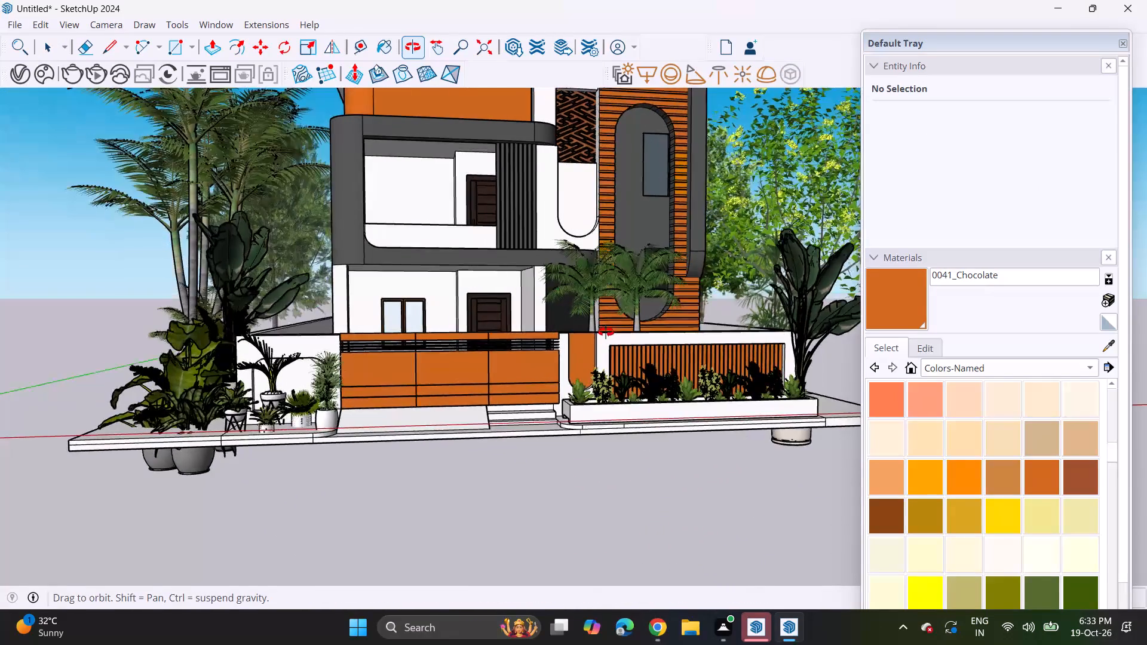
# Move the gate panel beside the potted plants slightly back into the boundary wall opening, using its lower corner.
pyautogui.moveTo(606, 332); pyautogui.dragTo(469, 394, button='middle')
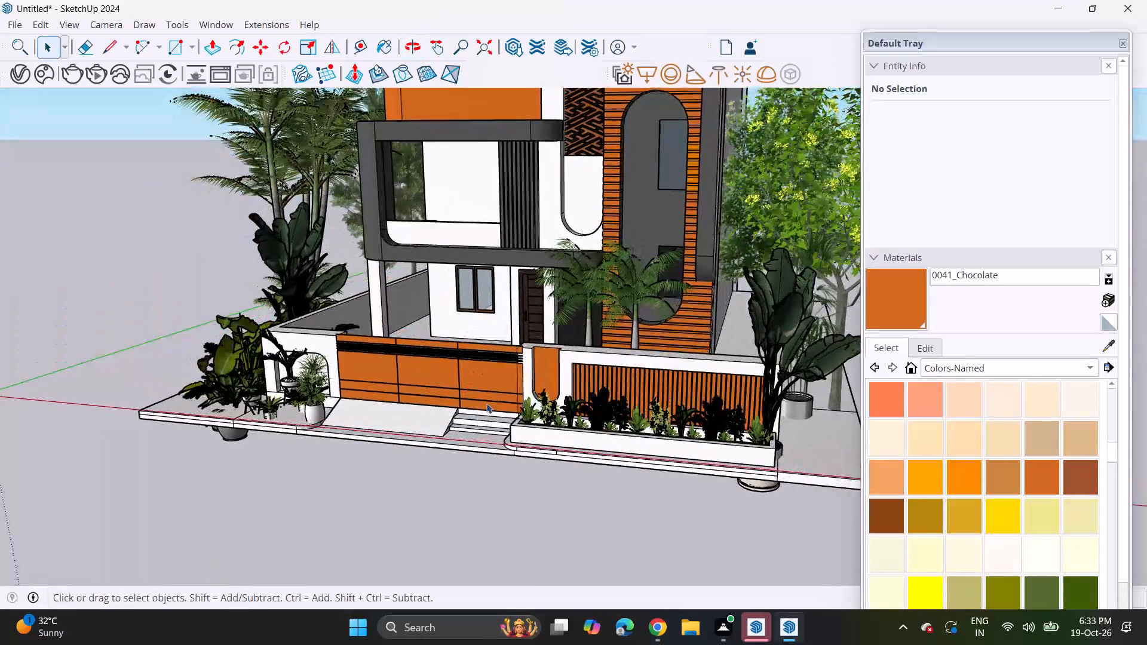
pyautogui.scroll(5, 502, 388)
pyautogui.moveTo(486, 377); pyautogui.dragTo(438, 428, button='middle')
pyautogui.scroll(8, 493, 411)
pyautogui.moveTo(519, 373); pyautogui.dragTo(469, 391, button='middle')
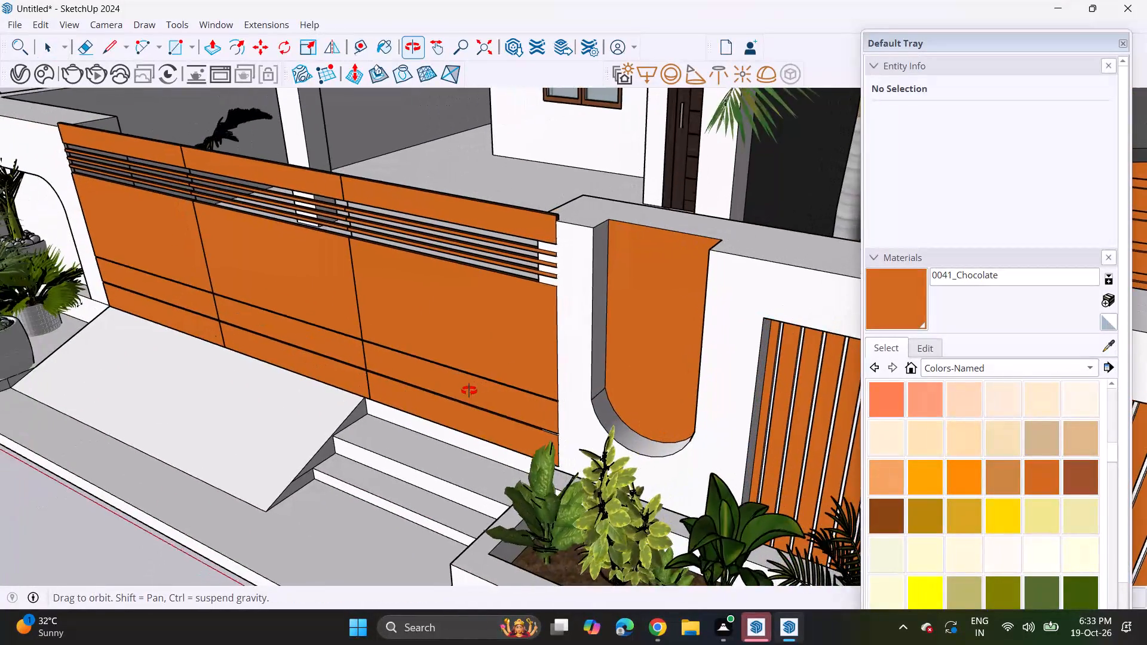
pyautogui.moveTo(469, 391); pyautogui.dragTo(394, 402, button='middle')
pyautogui.scroll(1, 397, 404)
pyautogui.scroll(4, 90, 158)
pyautogui.scroll(8, 260, 202)
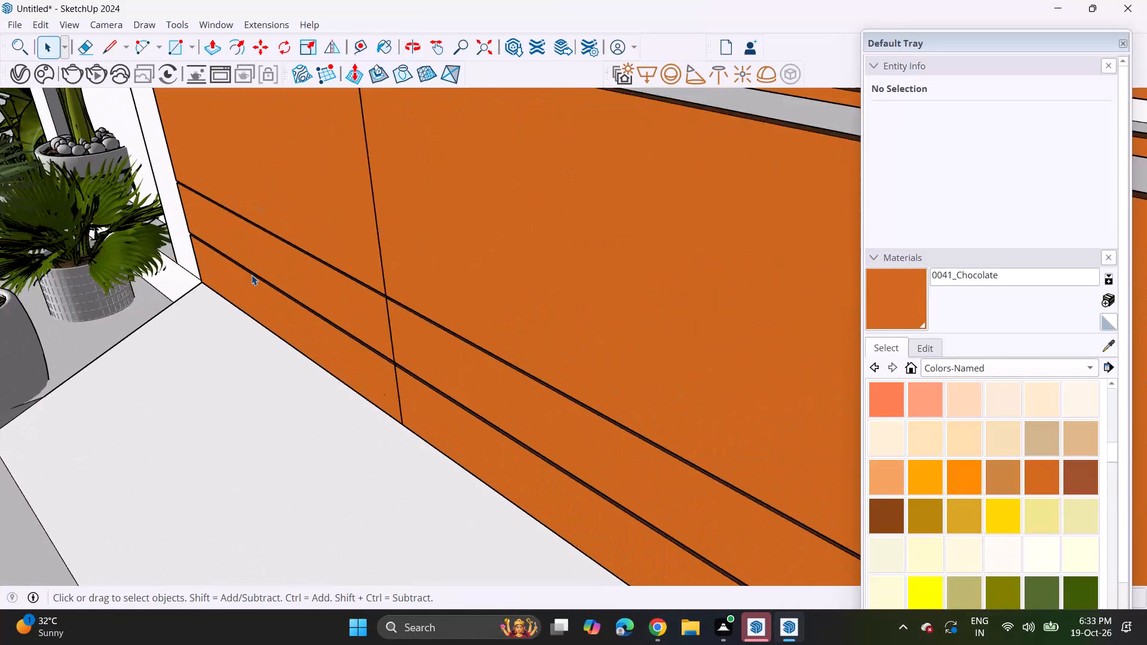
pyautogui.click(250, 281)
pyautogui.press('m')
pyautogui.click(199, 281)
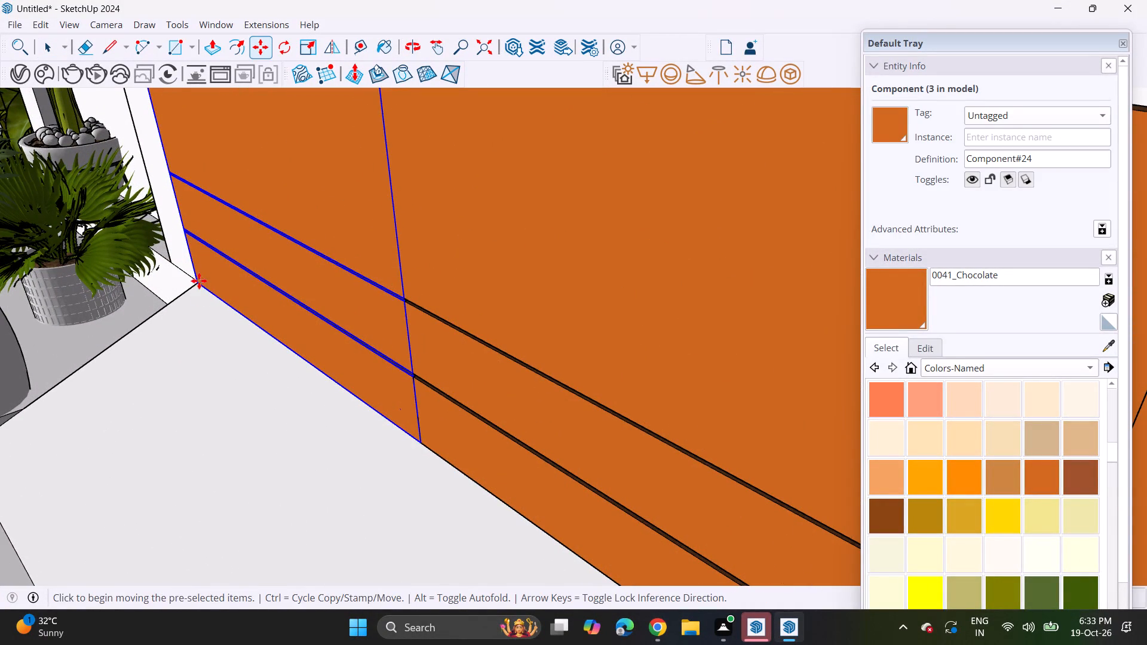
pyautogui.click(218, 274)
pyautogui.press('space')
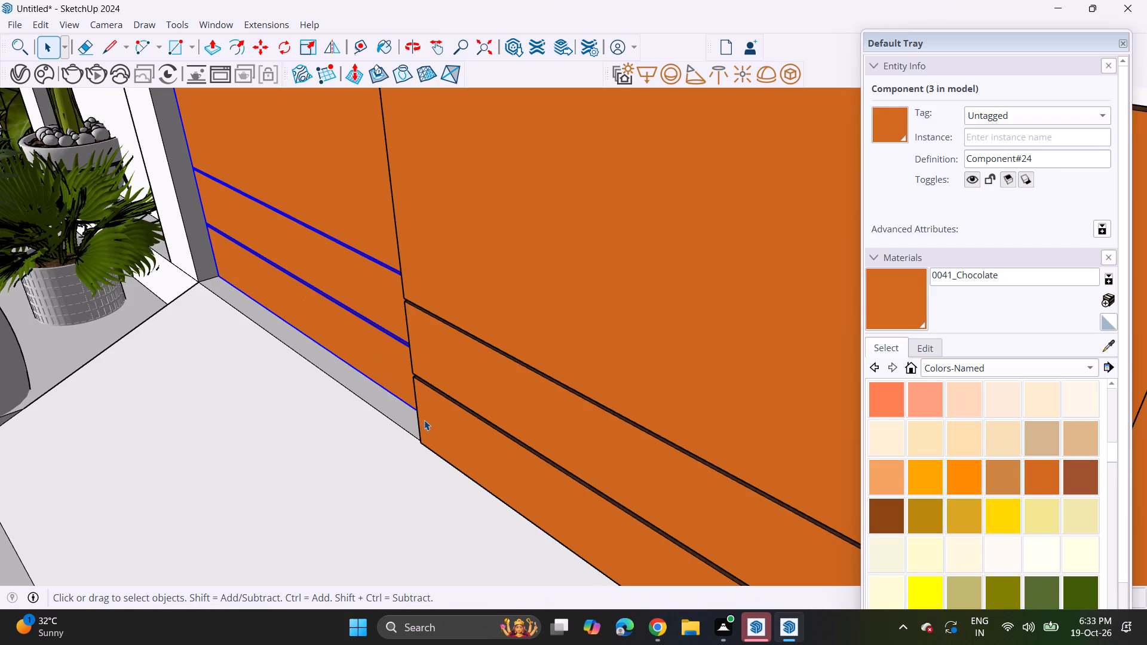
# Move the middle gate panel and the one in front of the steps back by their lower corners, in line with the first panel.
pyautogui.click(424, 420)
pyautogui.press('m')
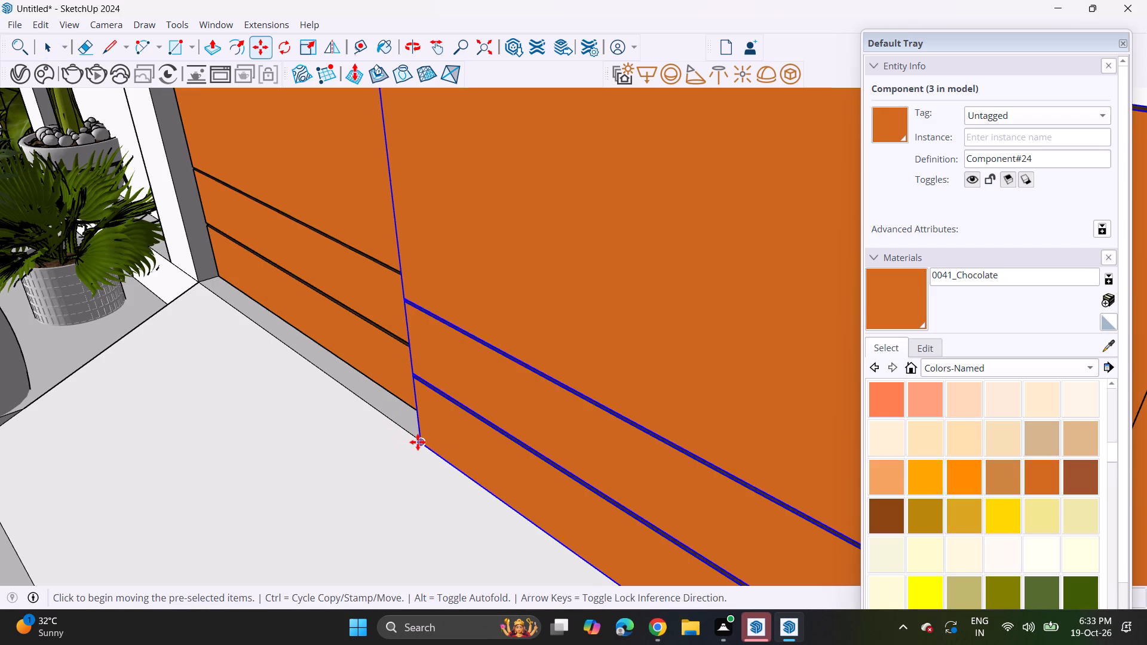
pyautogui.click(418, 442)
pyautogui.click(444, 427)
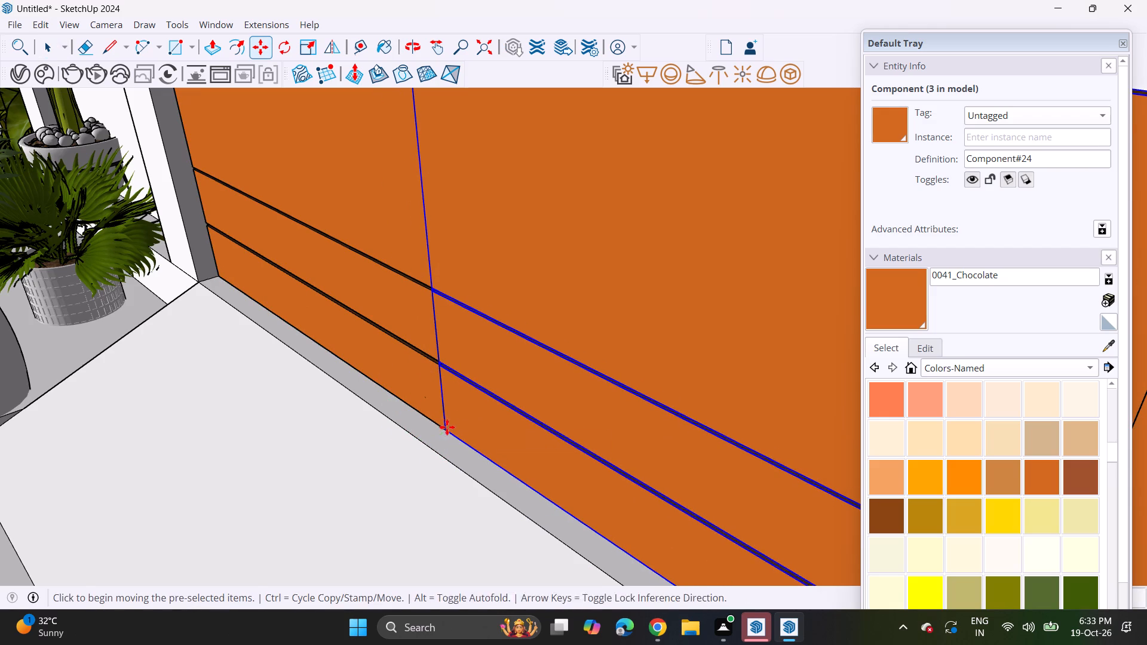
pyautogui.scroll(-9, 464, 398)
pyautogui.press('space')
pyautogui.click(634, 494)
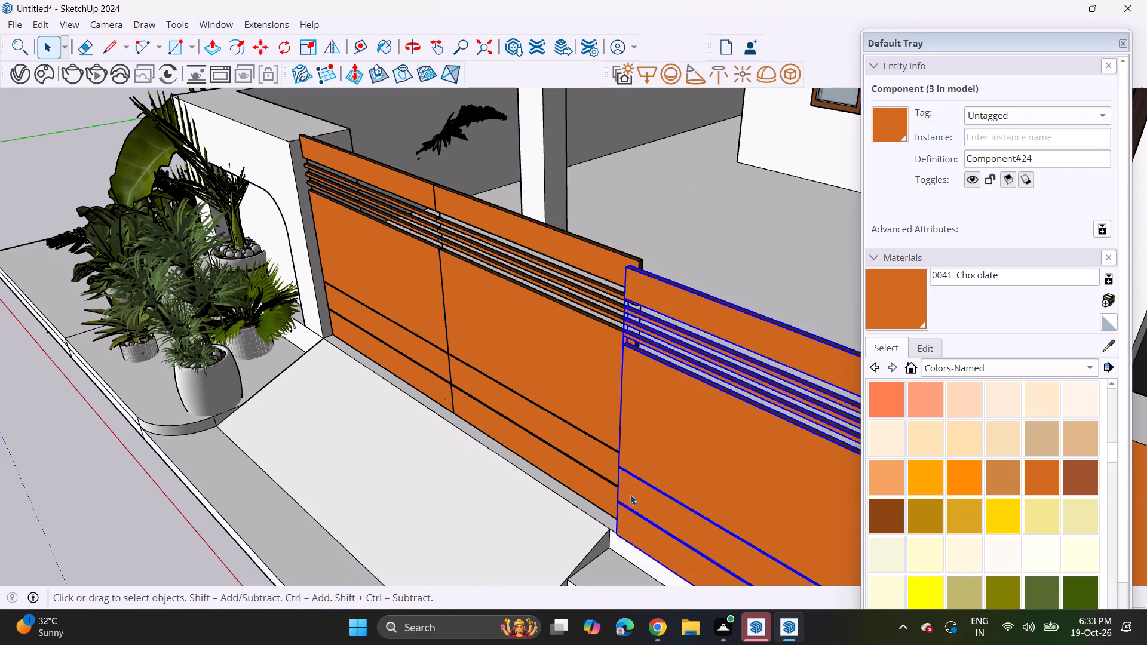
pyautogui.press('m')
pyautogui.click(619, 534)
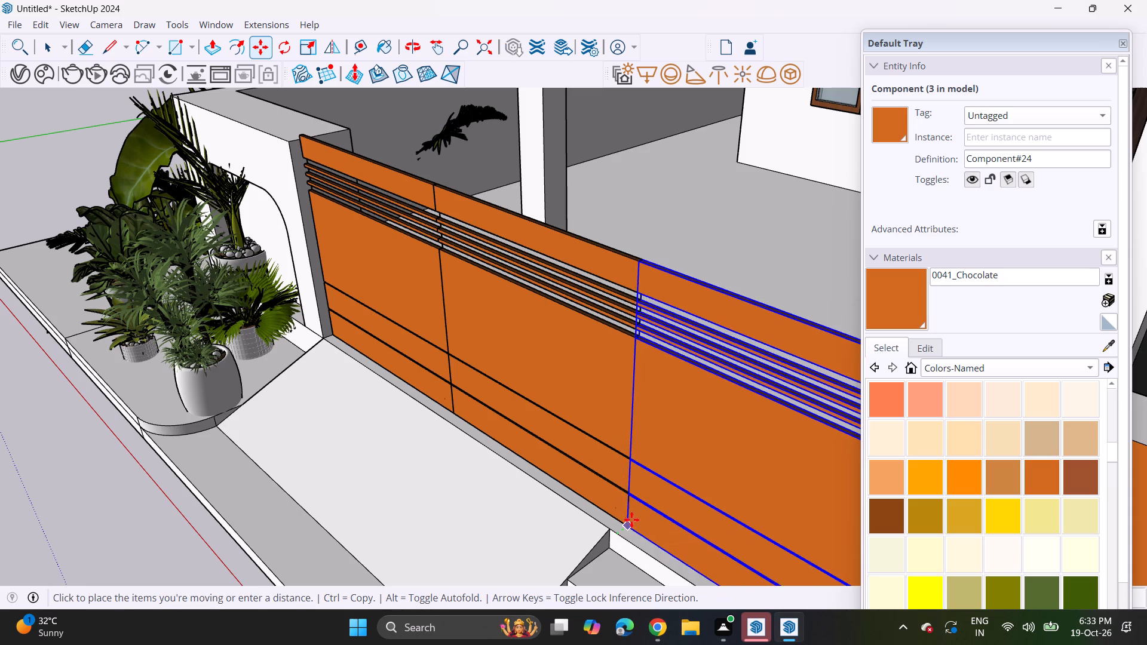
pyautogui.click(625, 521)
# Examine the aligned gate panels and the whole front facade from several distances and angles.
pyautogui.moveTo(576, 360); pyautogui.dragTo(701, 246, button='middle')
pyautogui.scroll(-10, 703, 235)
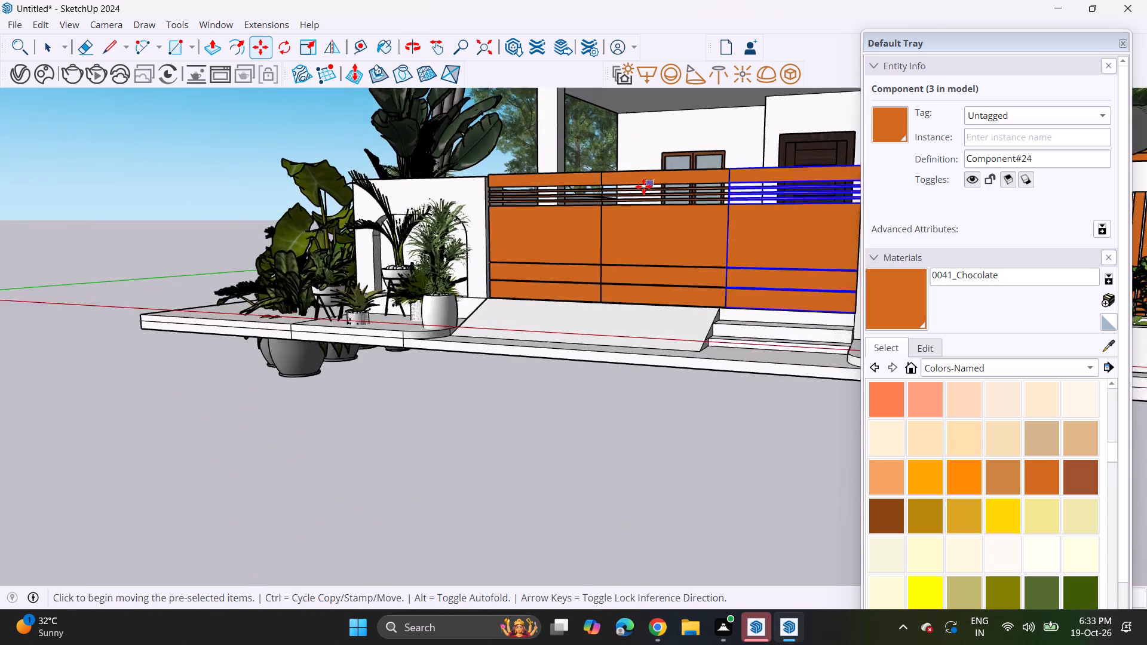
pyautogui.scroll(-1, 643, 186)
pyautogui.press('space')
pyautogui.click(225, 169)
pyautogui.moveTo(314, 158); pyautogui.dragTo(406, 161, button='middle')
pyautogui.scroll(-4, 425, 176)
pyautogui.keyDown('shift'); pyautogui.moveTo(377, 180); pyautogui.dragTo(321, 218, button='middle'); pyautogui.keyUp('shift')
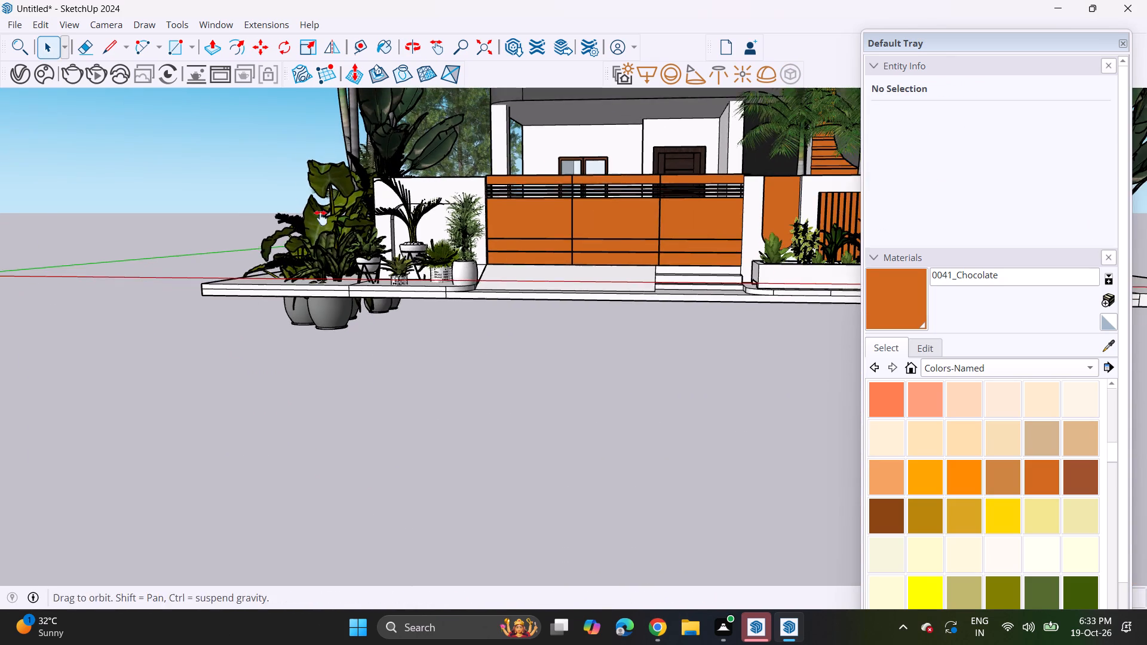
pyautogui.keyDown('shift'); pyautogui.moveTo(321, 218); pyautogui.dragTo(274, 351, button='middle'); pyautogui.keyUp('shift')
pyautogui.moveTo(289, 365); pyautogui.dragTo(360, 336, button='middle')
pyautogui.scroll(-4, 392, 290)
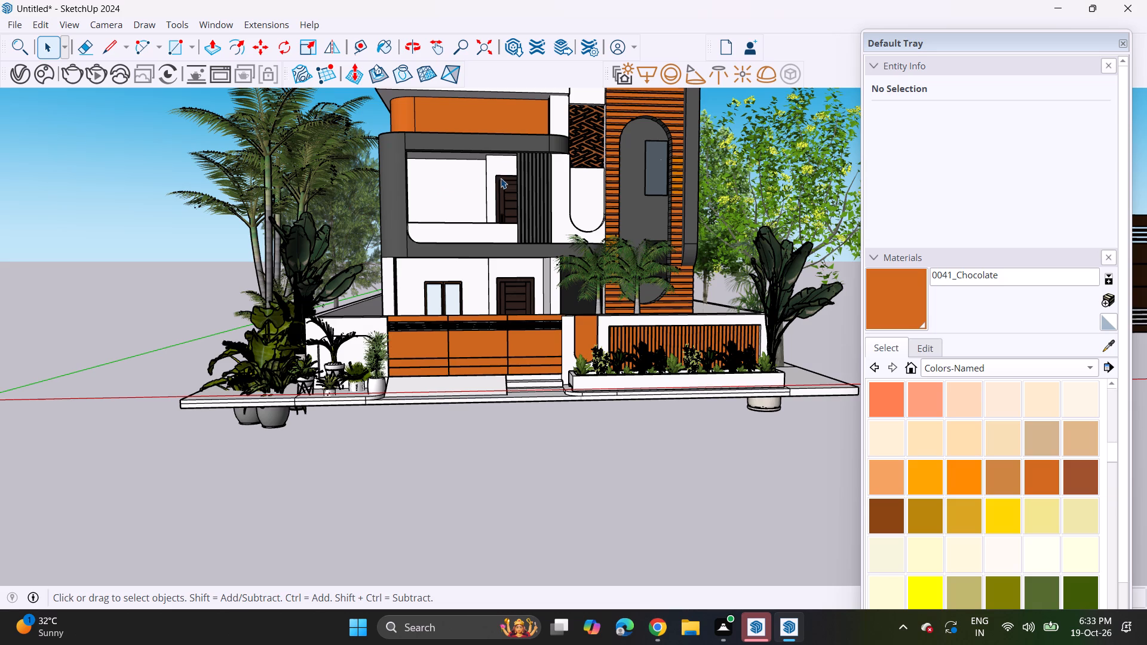
pyautogui.scroll(-4, 557, 264)
pyautogui.keyDown('shift'); pyautogui.moveTo(563, 257); pyautogui.dragTo(548, 353, button='middle'); pyautogui.keyUp('shift')
pyautogui.moveTo(529, 345); pyautogui.dragTo(490, 337, button='middle')
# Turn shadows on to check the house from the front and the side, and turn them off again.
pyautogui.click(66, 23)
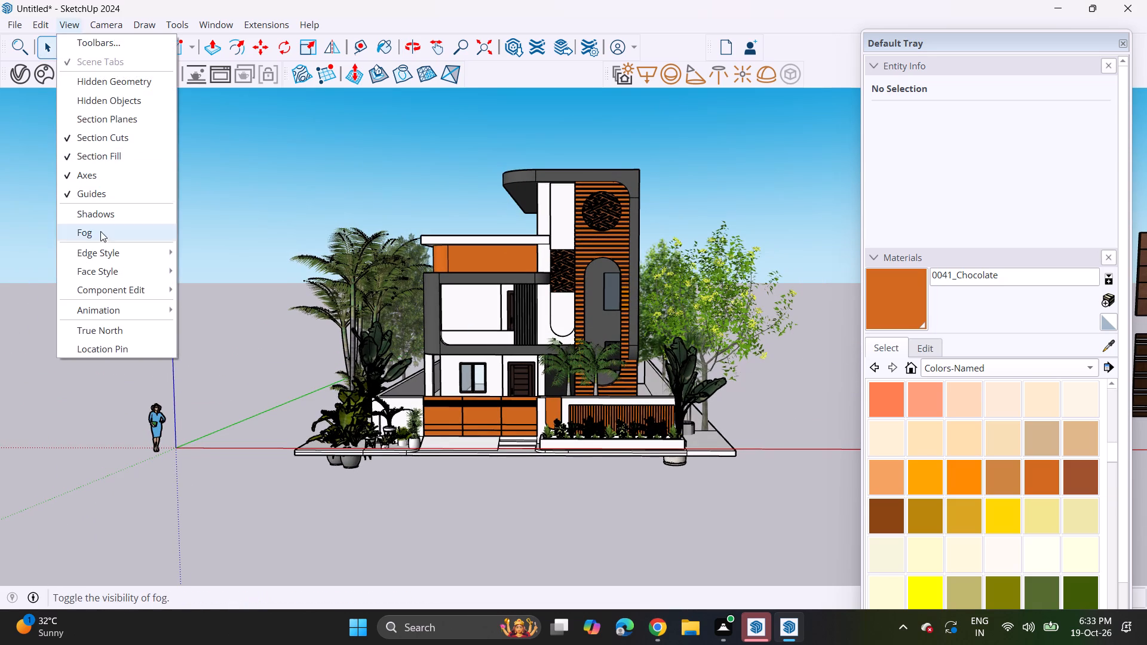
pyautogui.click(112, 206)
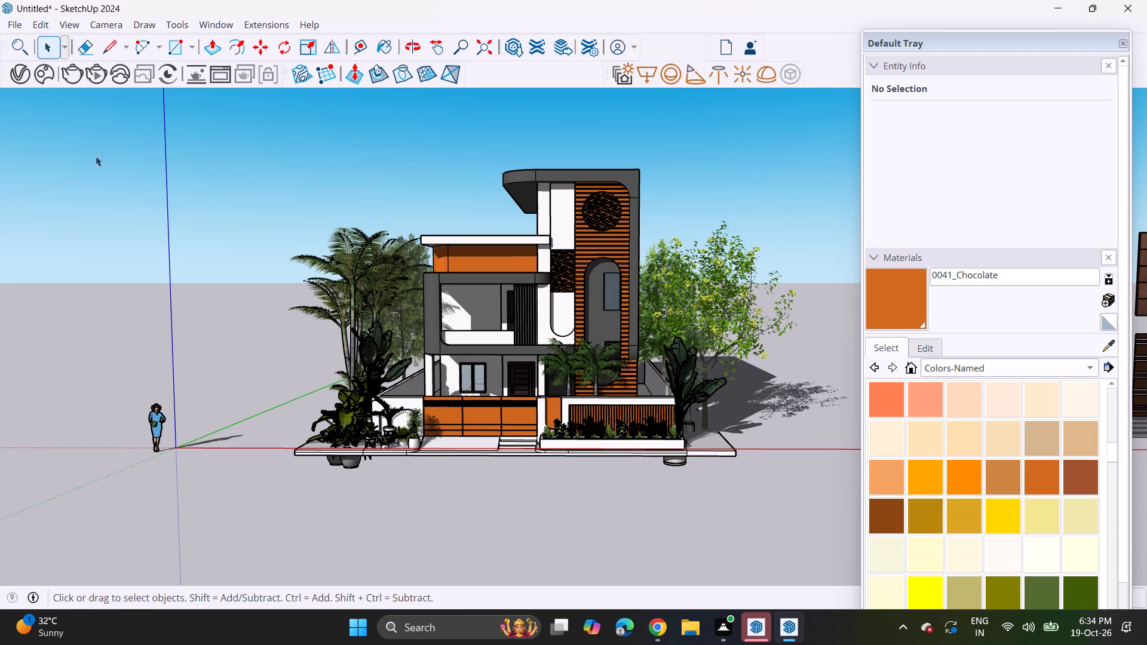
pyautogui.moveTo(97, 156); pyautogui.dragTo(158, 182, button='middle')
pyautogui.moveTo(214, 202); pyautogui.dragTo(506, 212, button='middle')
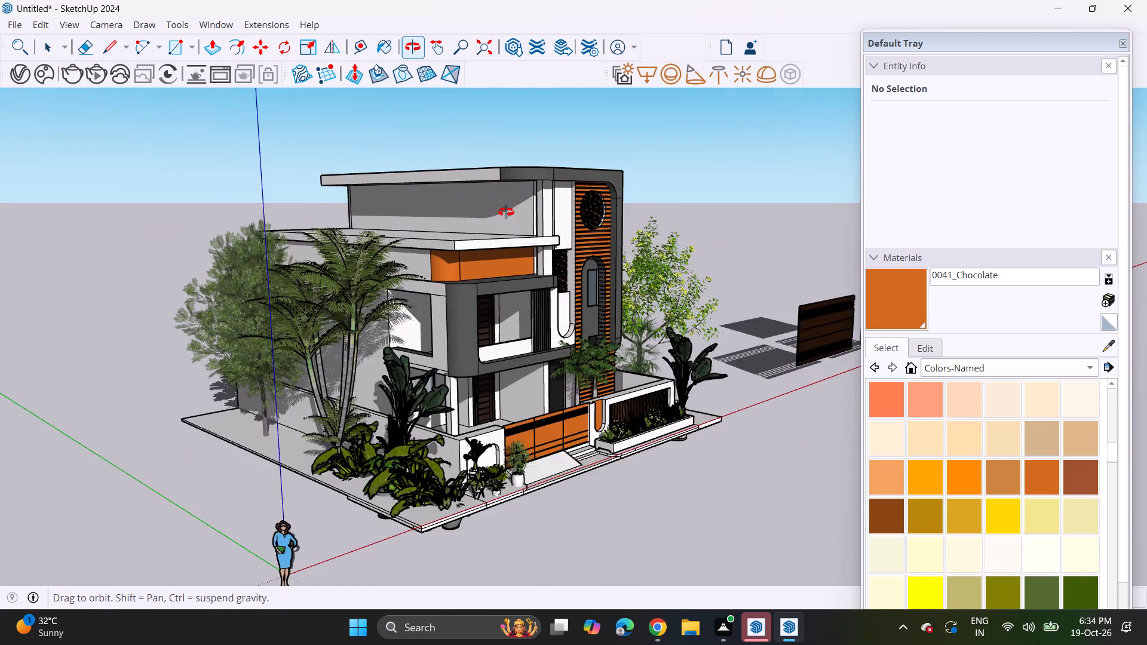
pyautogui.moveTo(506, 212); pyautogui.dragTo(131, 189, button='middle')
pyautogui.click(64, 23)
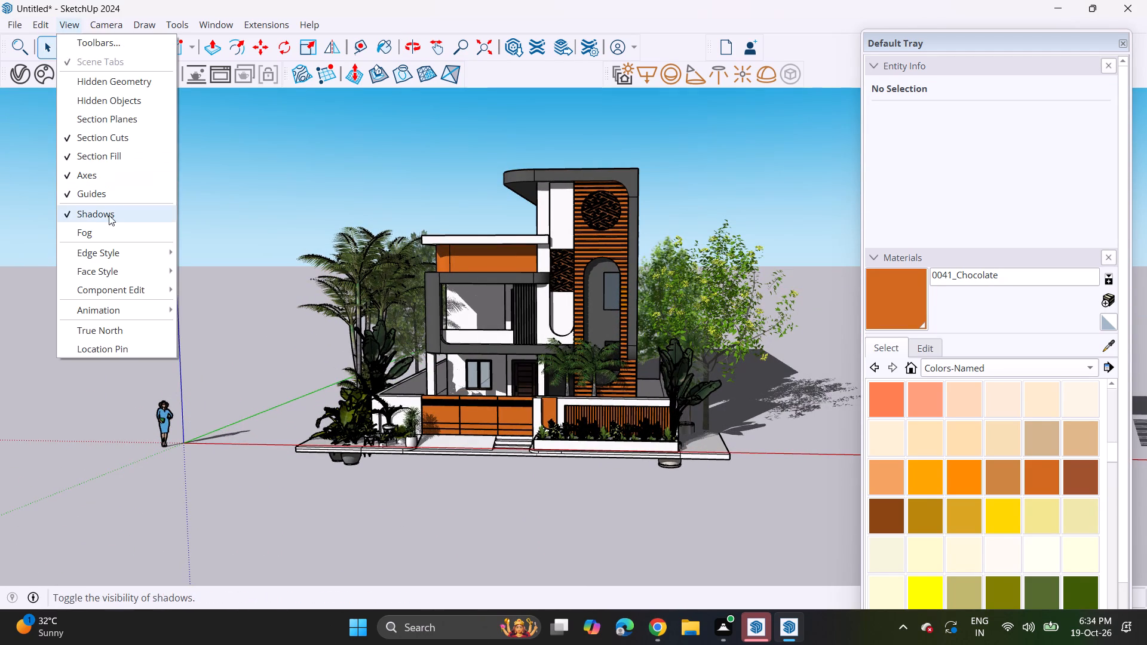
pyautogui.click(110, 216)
# Delete the three spare dark gate models standing beside the house.
pyautogui.scroll(-5, 281, 244)
pyautogui.scroll(-6, 671, 548)
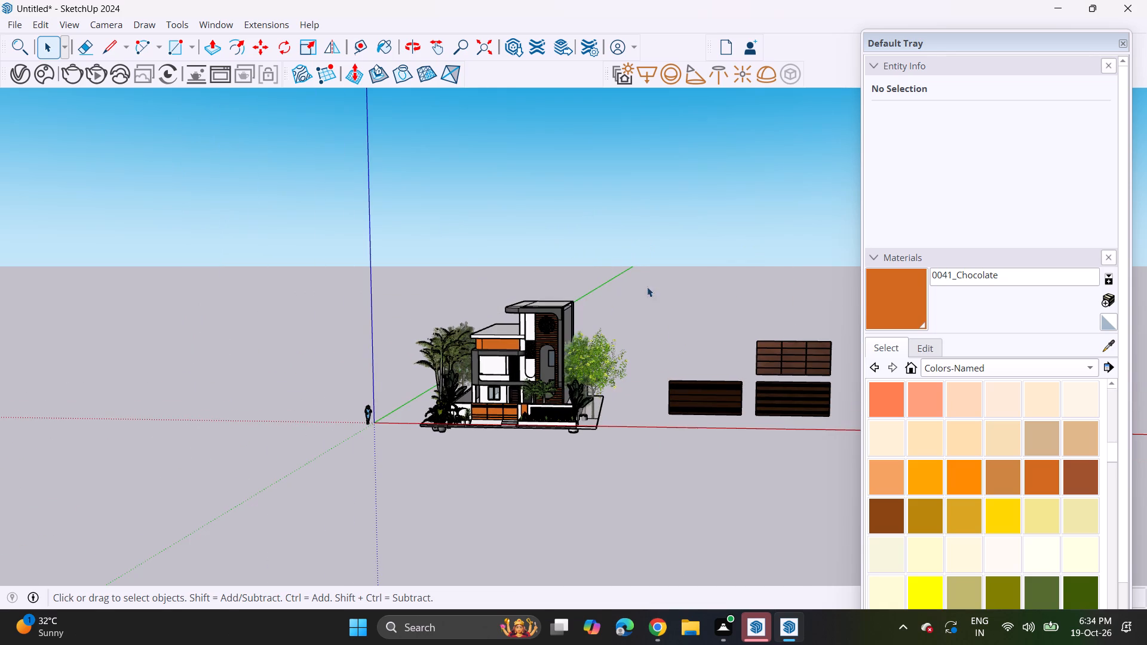
pyautogui.moveTo(639, 268); pyautogui.dragTo(850, 436)
pyautogui.press('Delete')
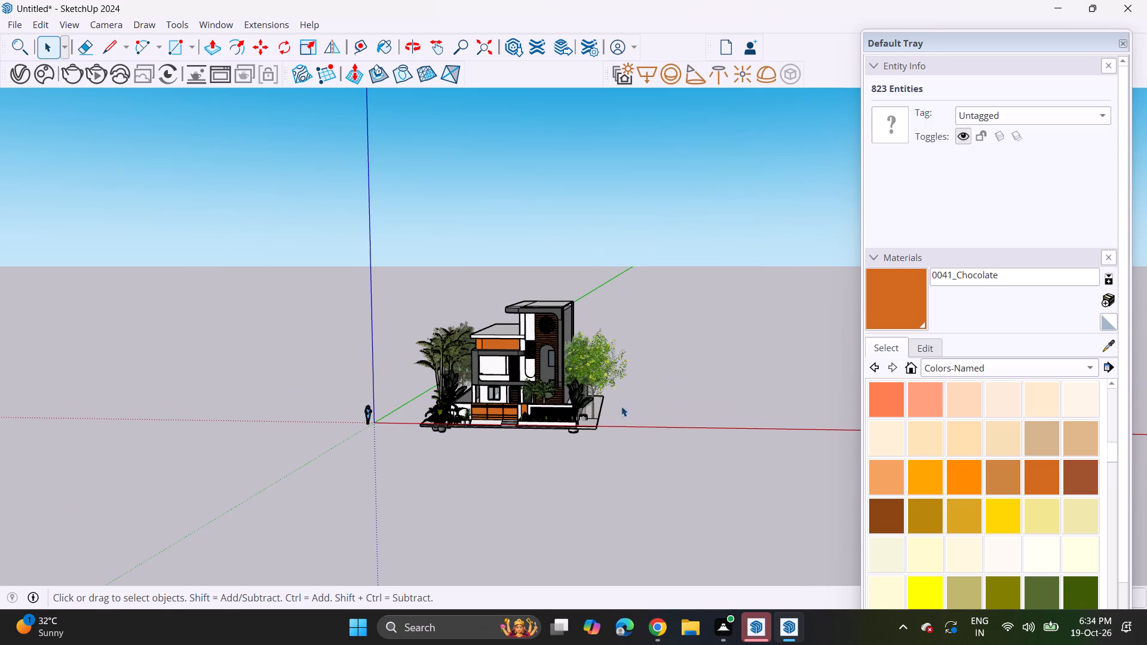
# Copy the whole house with its plot and plants along the red axis, placing the copy edge to edge beyond the planter side.
pyautogui.moveTo(611, 398); pyautogui.dragTo(699, 382, button='middle')
pyautogui.scroll(1, 699, 382)
pyautogui.moveTo(336, 226); pyautogui.dragTo(625, 465)
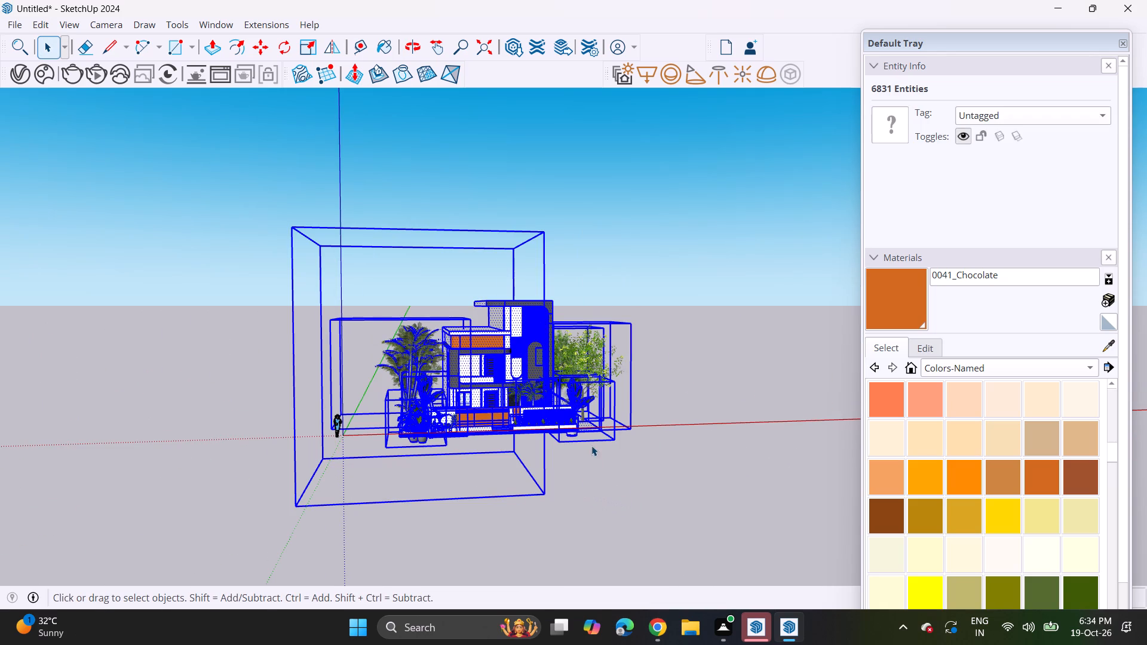
pyautogui.moveTo(591, 446); pyautogui.dragTo(536, 477, button='middle')
pyautogui.moveTo(535, 467); pyautogui.dragTo(533, 461, button='middle')
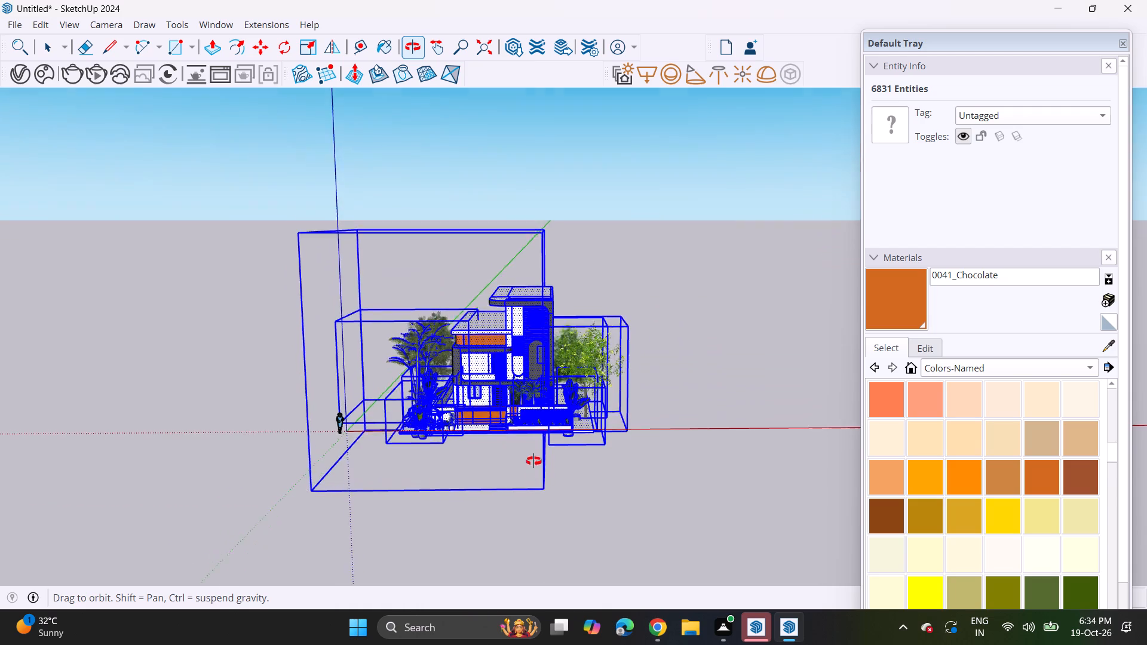
pyautogui.moveTo(533, 461); pyautogui.dragTo(525, 437, button='middle')
pyautogui.scroll(5, 649, 363)
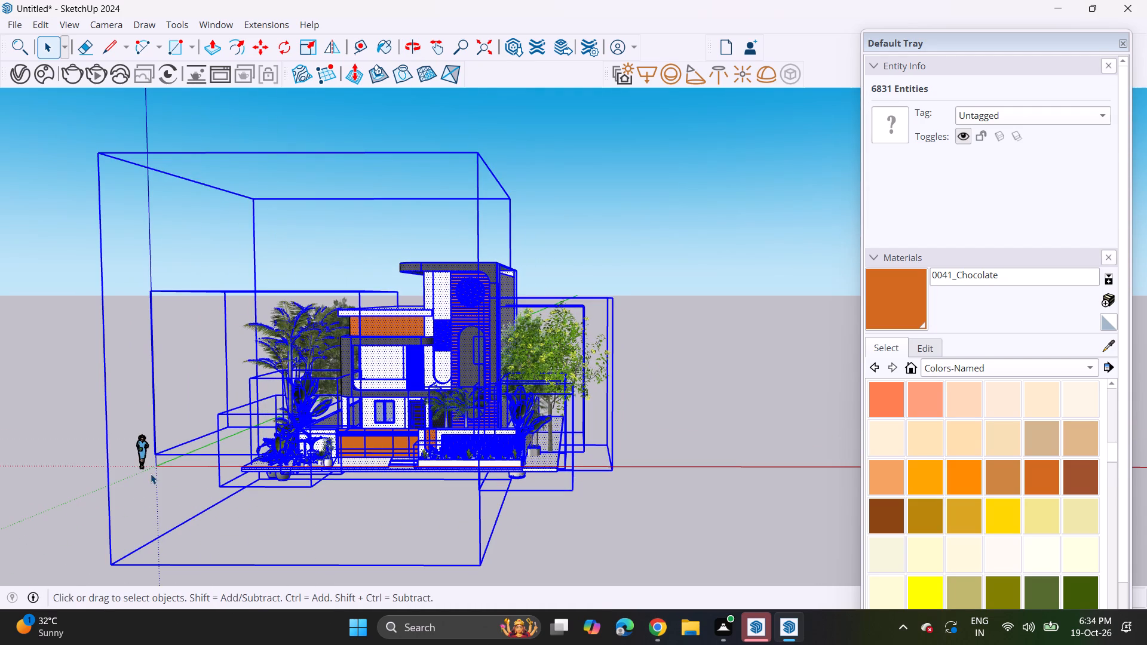
pyautogui.press('m')
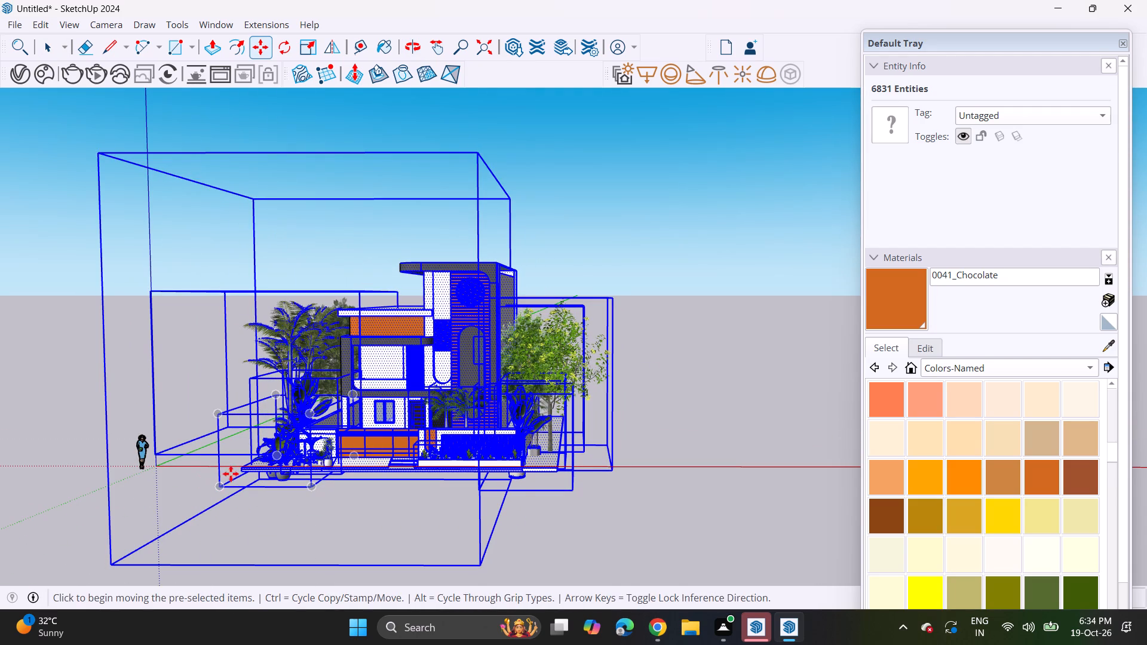
pyautogui.scroll(17, 237, 472)
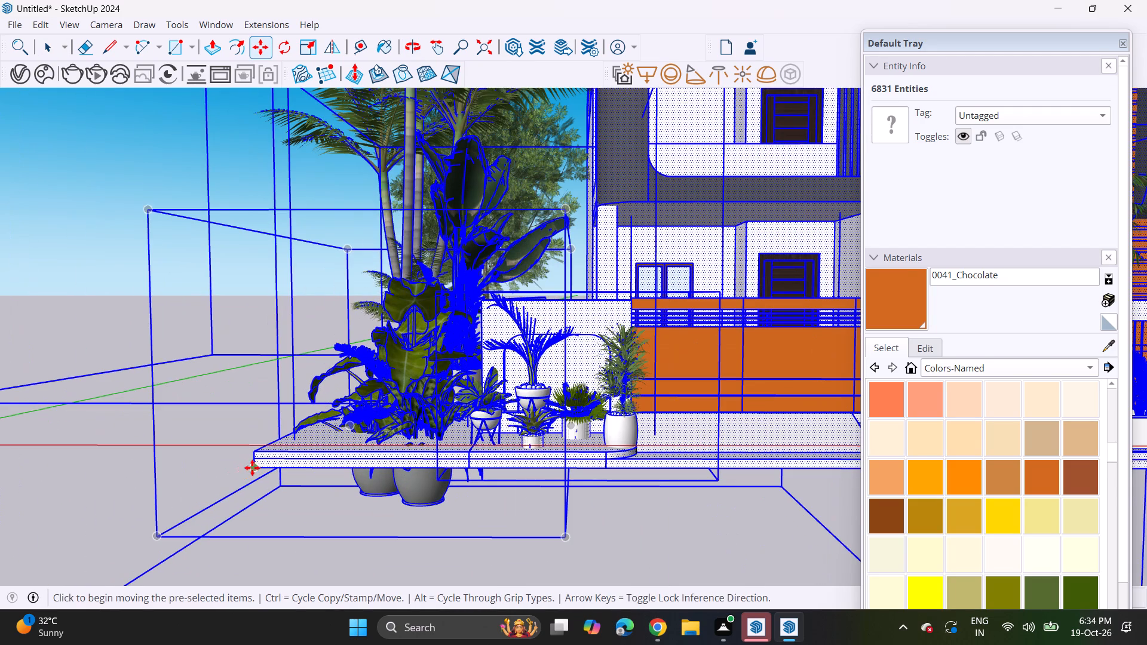
pyautogui.click(252, 468)
pyautogui.scroll(-14, 253, 468)
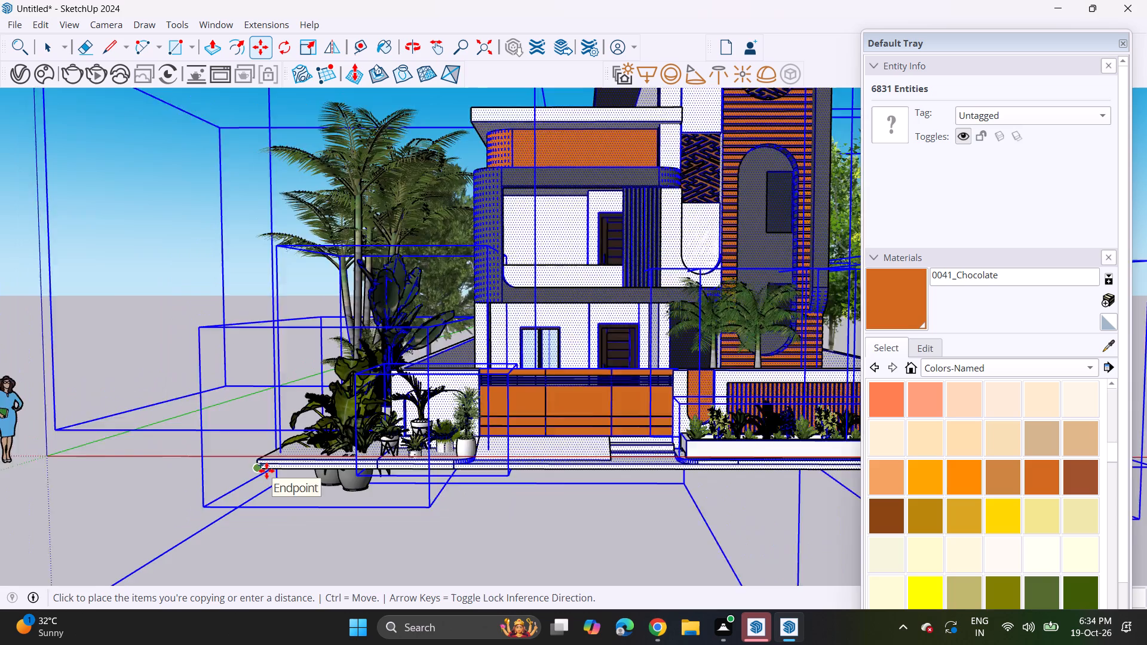
pyautogui.scroll(-11, 266, 471)
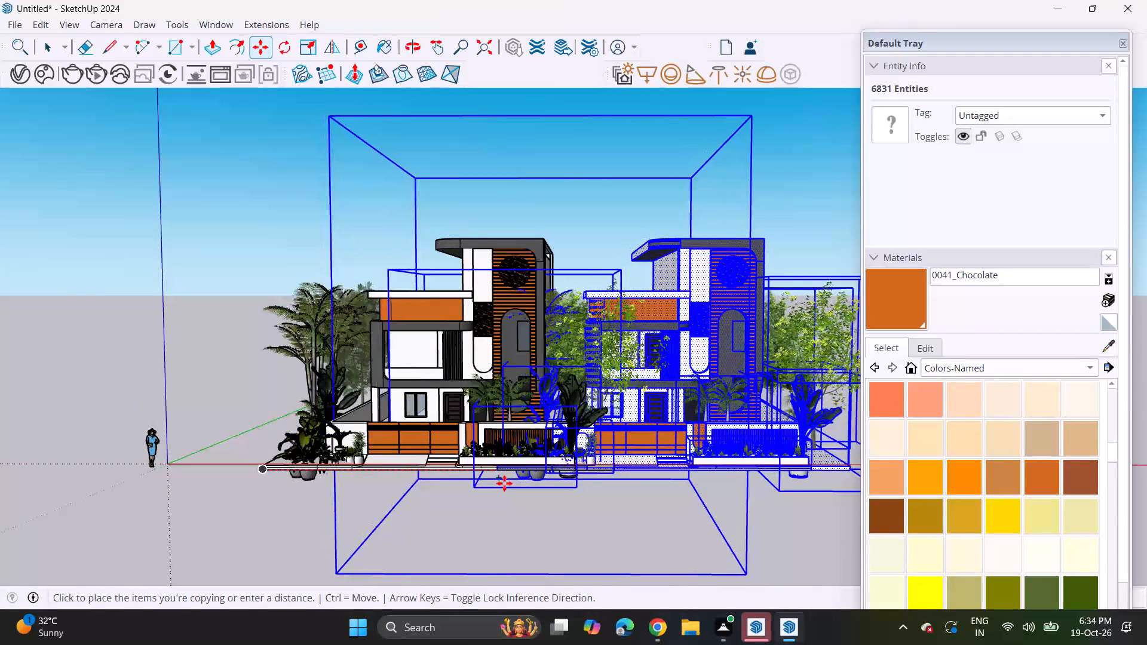
pyautogui.scroll(13, 588, 463)
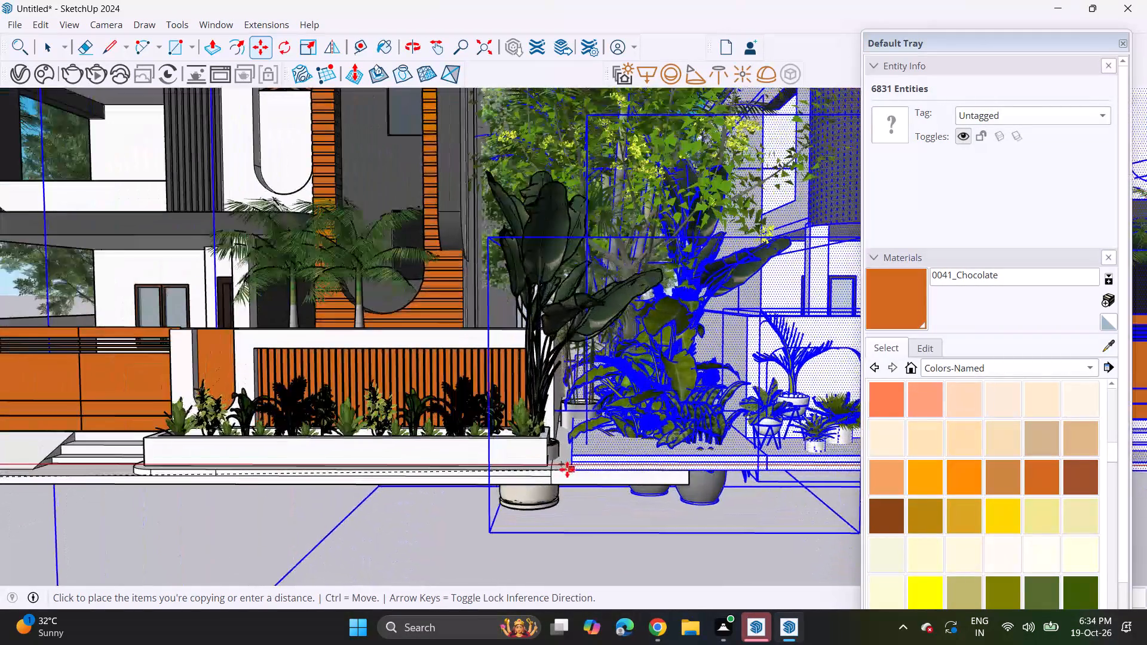
pyautogui.scroll(4, 564, 471)
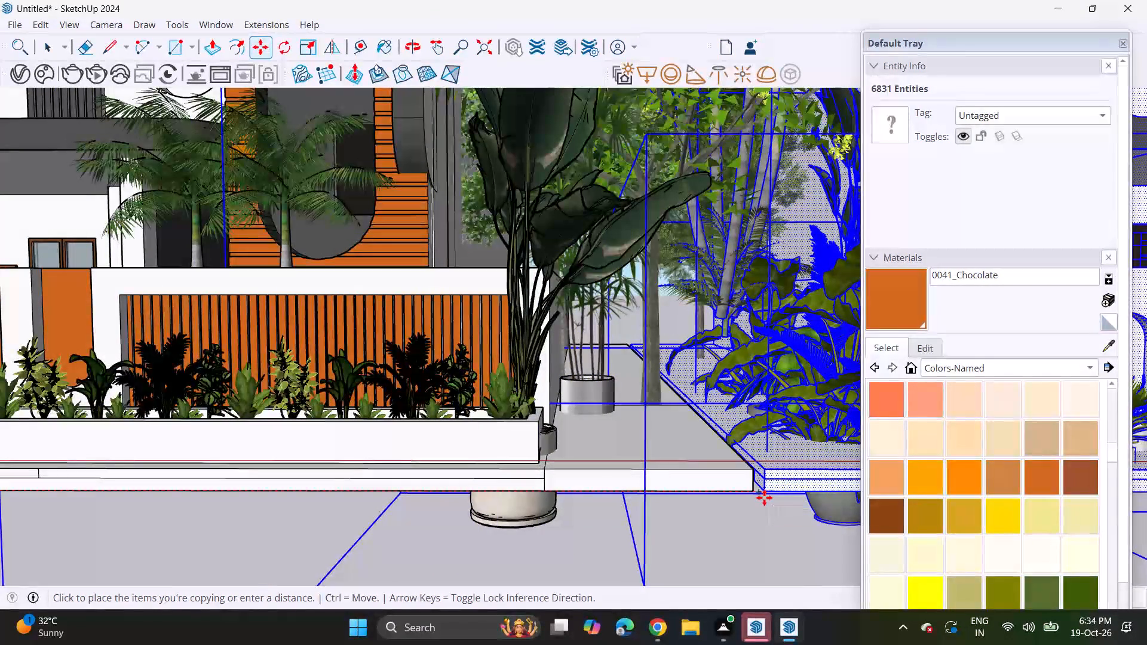
pyautogui.click(755, 493)
# Copy the selected house to the opposite side of the original, joining its plot corner to the original plot's front corner by the potted plants.
pyautogui.scroll(-5, 753, 493)
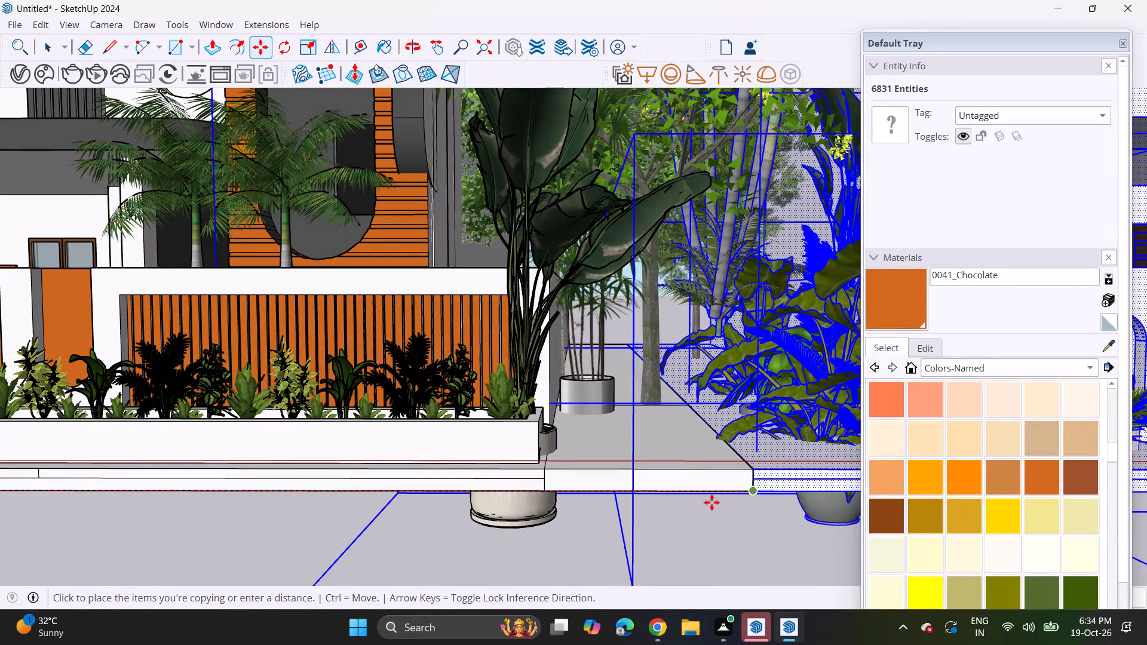
pyautogui.scroll(-20, 645, 421)
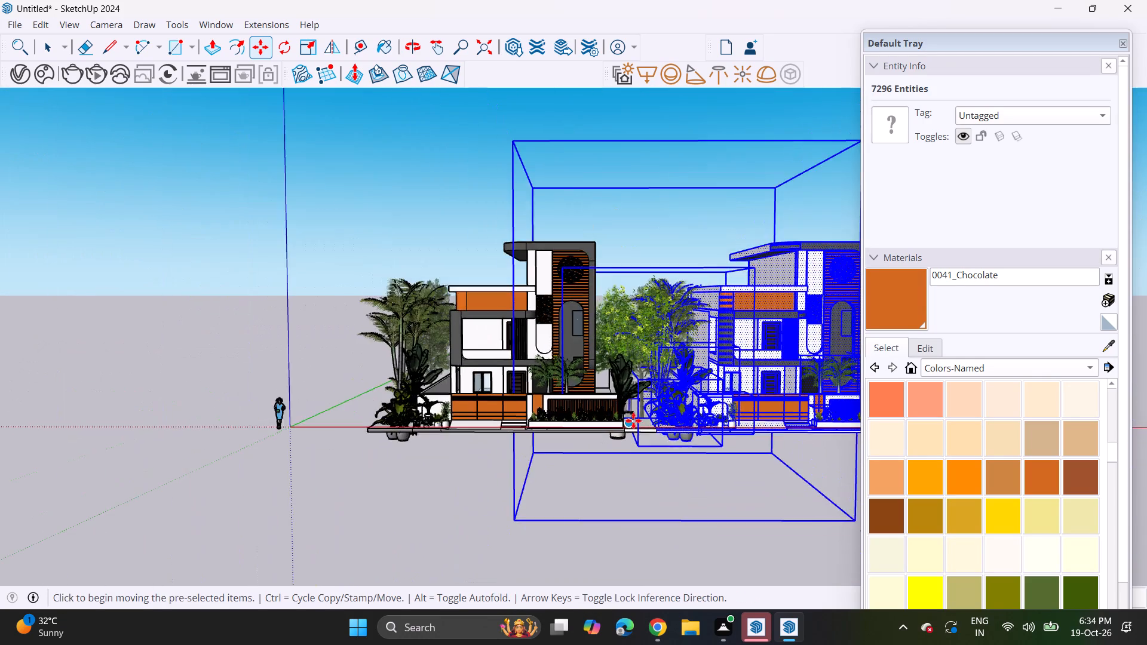
pyautogui.scroll(-6, 633, 420)
pyautogui.scroll(11, 813, 432)
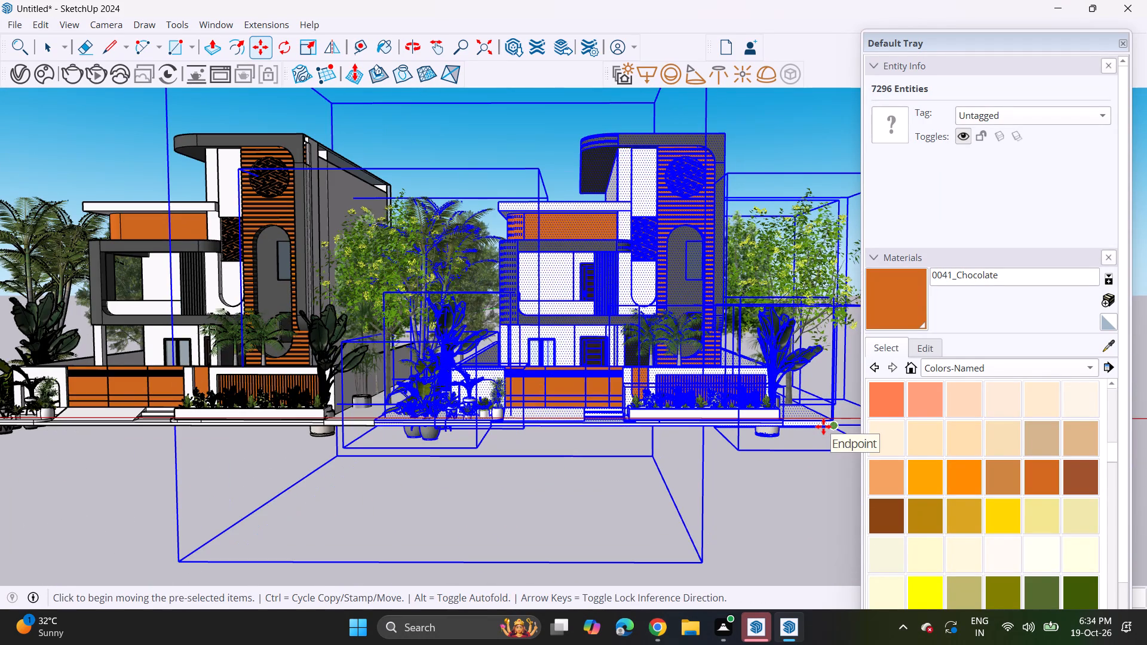
pyautogui.click(836, 430)
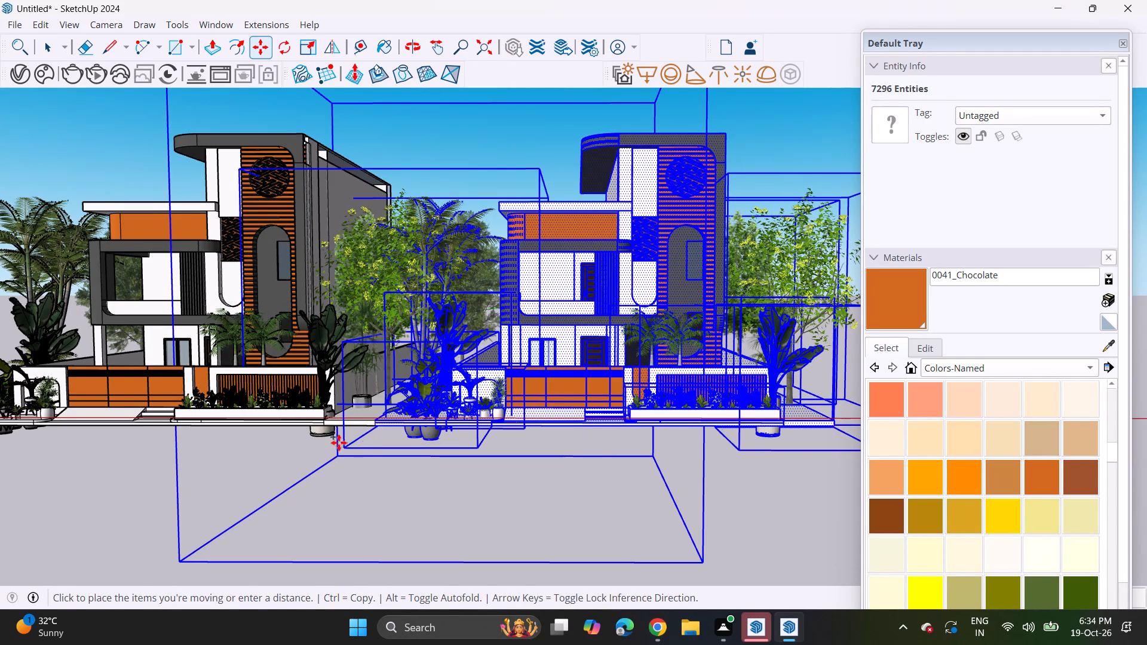
pyautogui.moveTo(177, 440); pyautogui.dragTo(857, 390, button='middle')
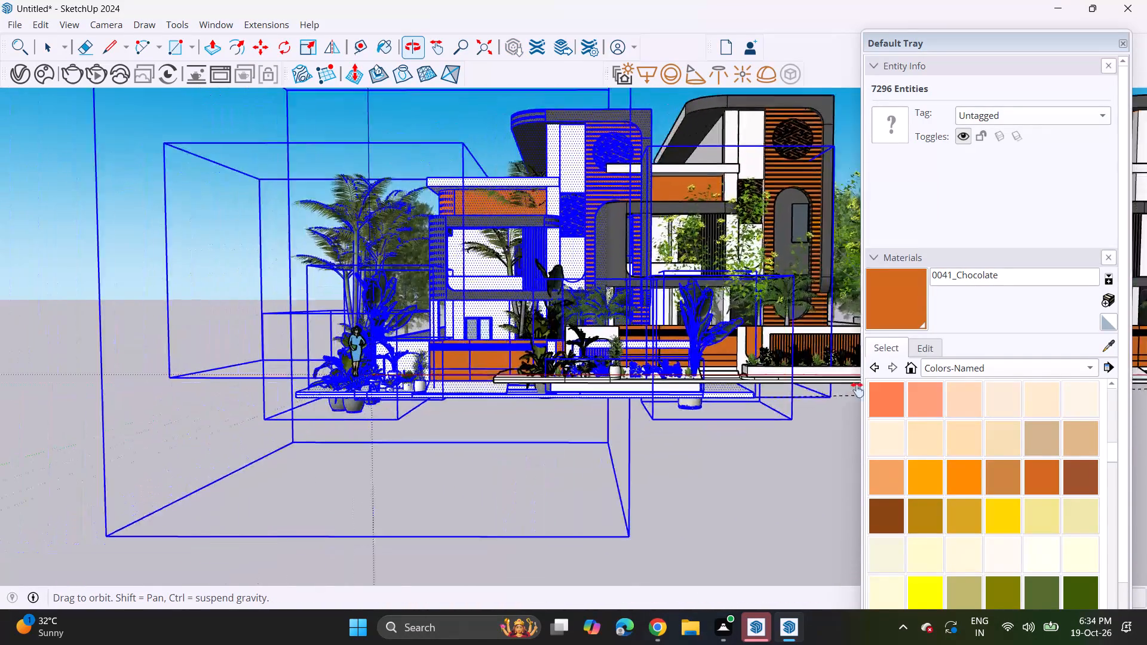
pyautogui.moveTo(857, 390); pyautogui.dragTo(869, 391, button='middle')
pyautogui.scroll(1, 725, 388)
pyautogui.scroll(9, 553, 406)
pyautogui.scroll(4, 483, 369)
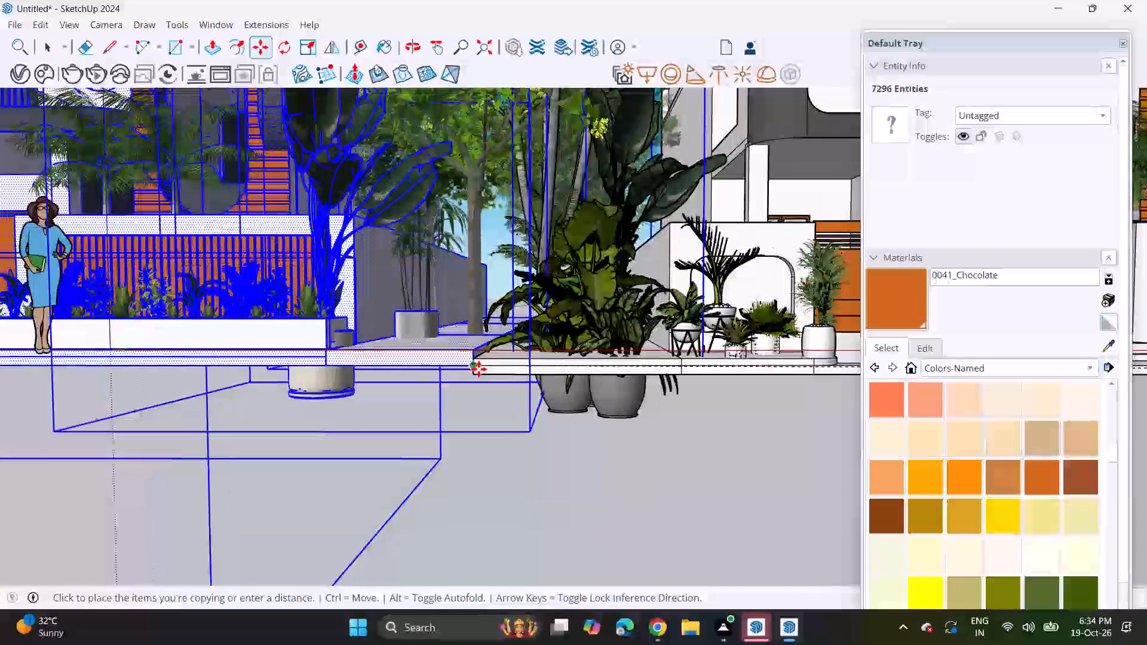
pyautogui.click(472, 373)
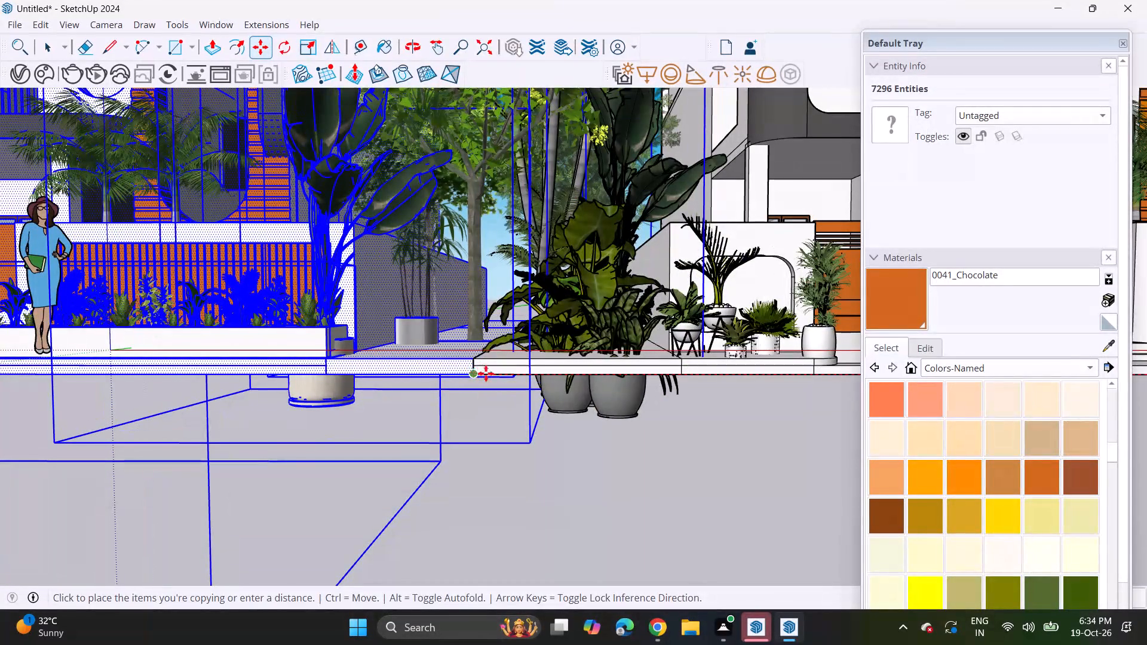
pyautogui.scroll(-16, 509, 373)
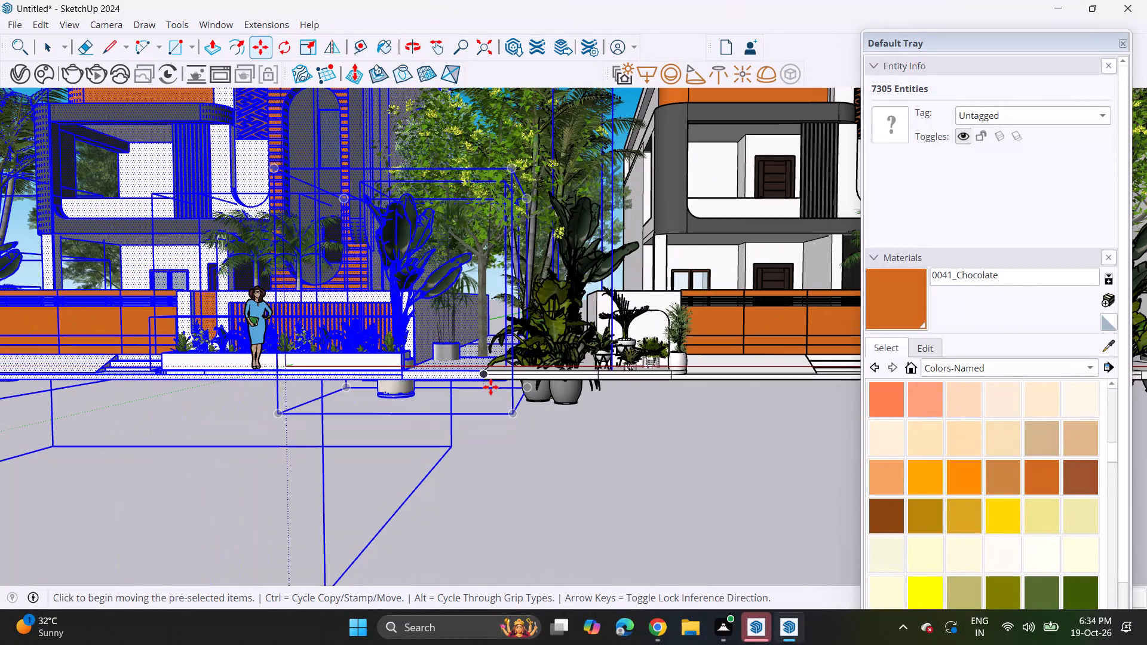
# Copy the selected house to the rear of the middle house, joining its front plot corner to the middle plot's rear corner.
pyautogui.click(486, 380)
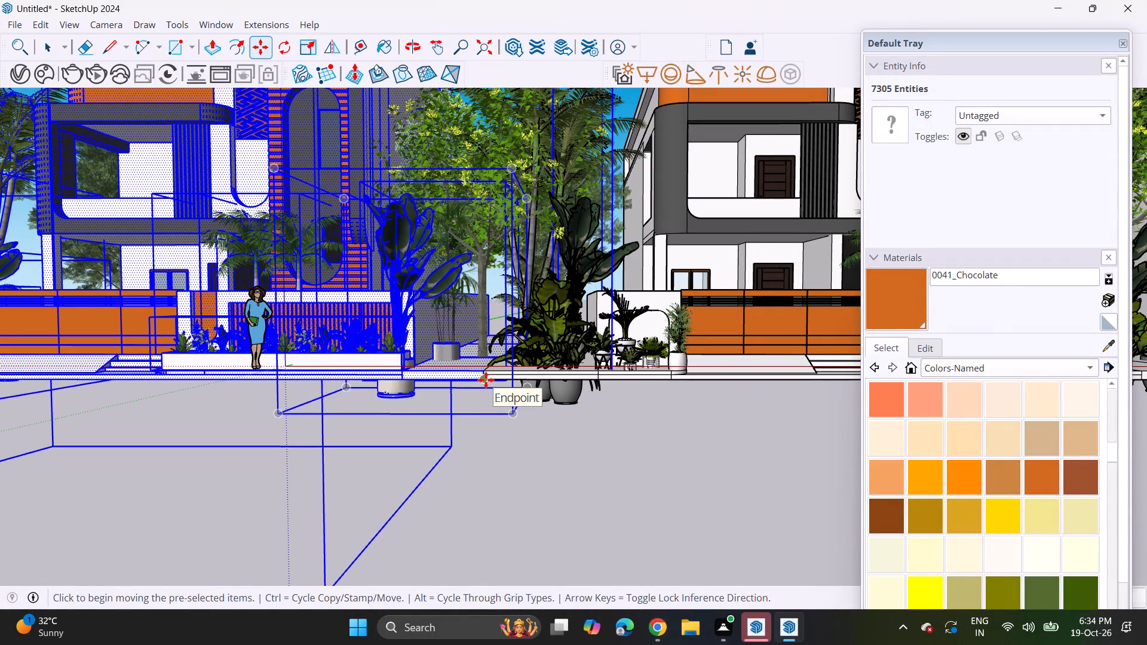
pyautogui.moveTo(540, 297); pyautogui.dragTo(467, 342, button='middle')
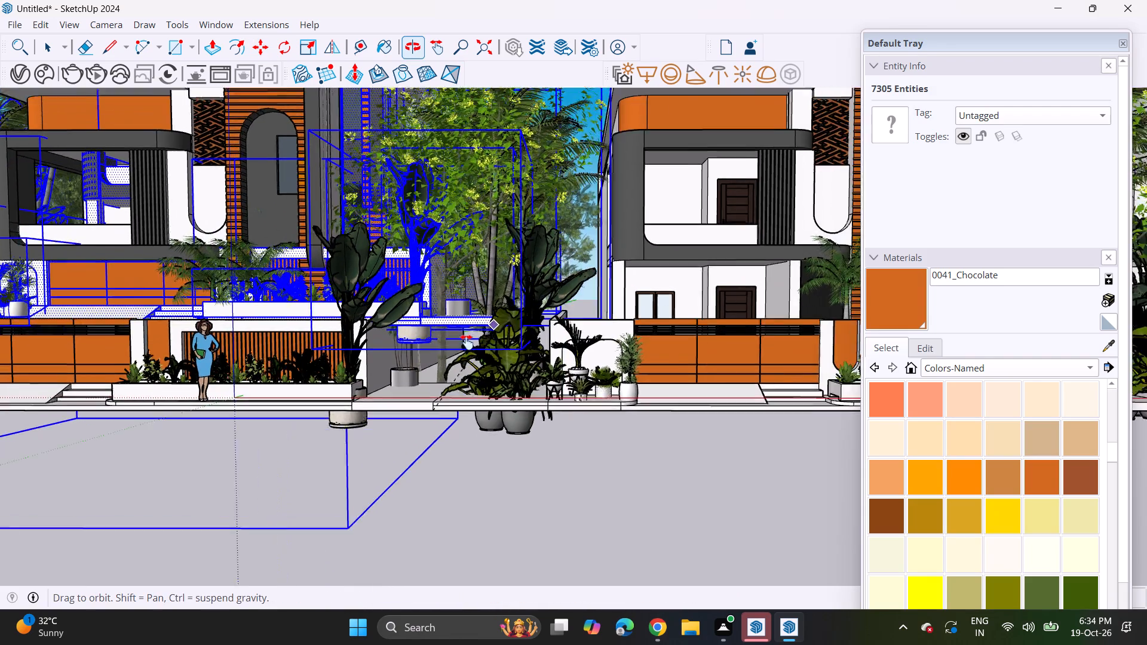
pyautogui.moveTo(467, 342); pyautogui.dragTo(57, 509, button='middle')
pyautogui.moveTo(625, 293); pyautogui.dragTo(128, 501, button='middle')
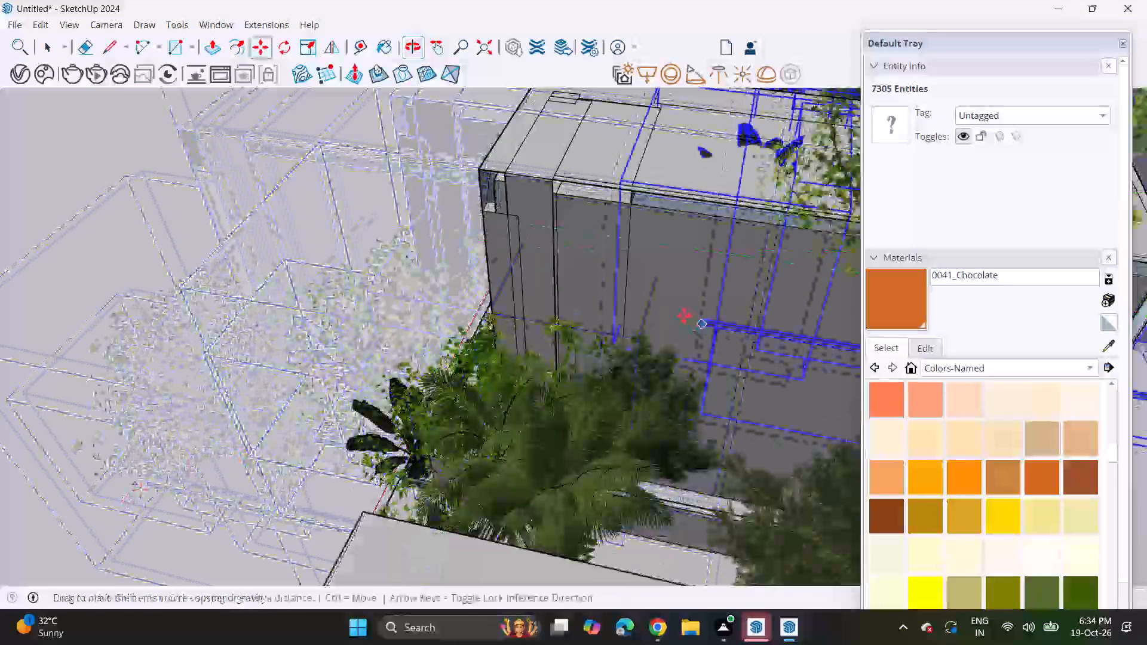
pyautogui.scroll(-10, 675, 317)
pyautogui.moveTo(654, 344); pyautogui.dragTo(324, 262, button='middle')
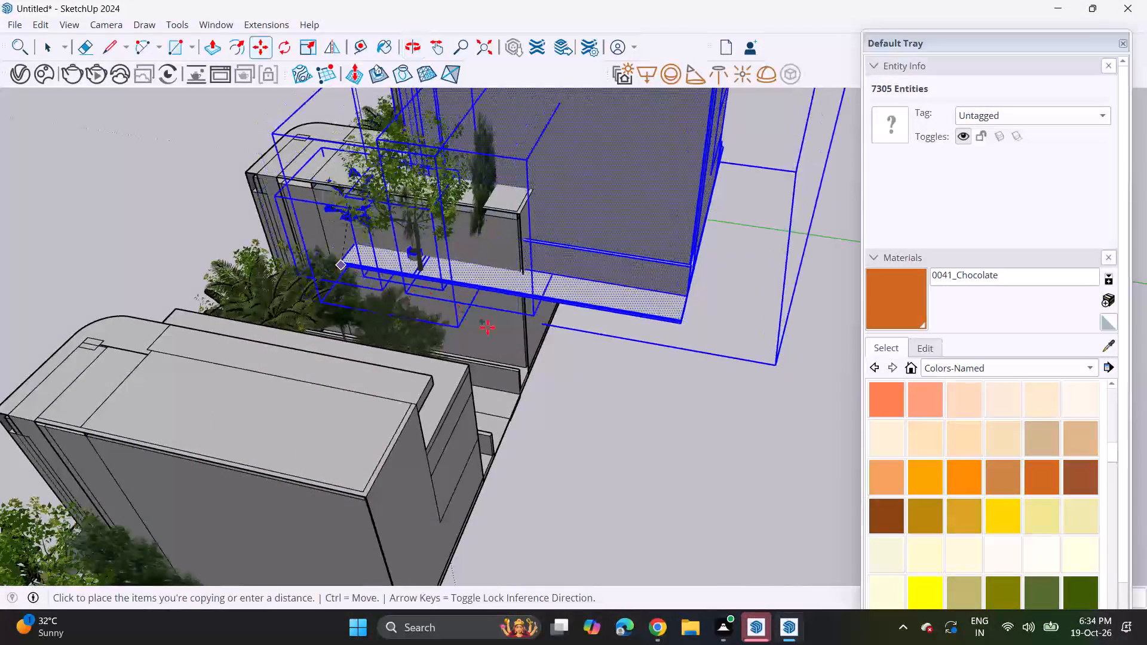
pyautogui.moveTo(533, 372); pyautogui.dragTo(527, 209, button='middle')
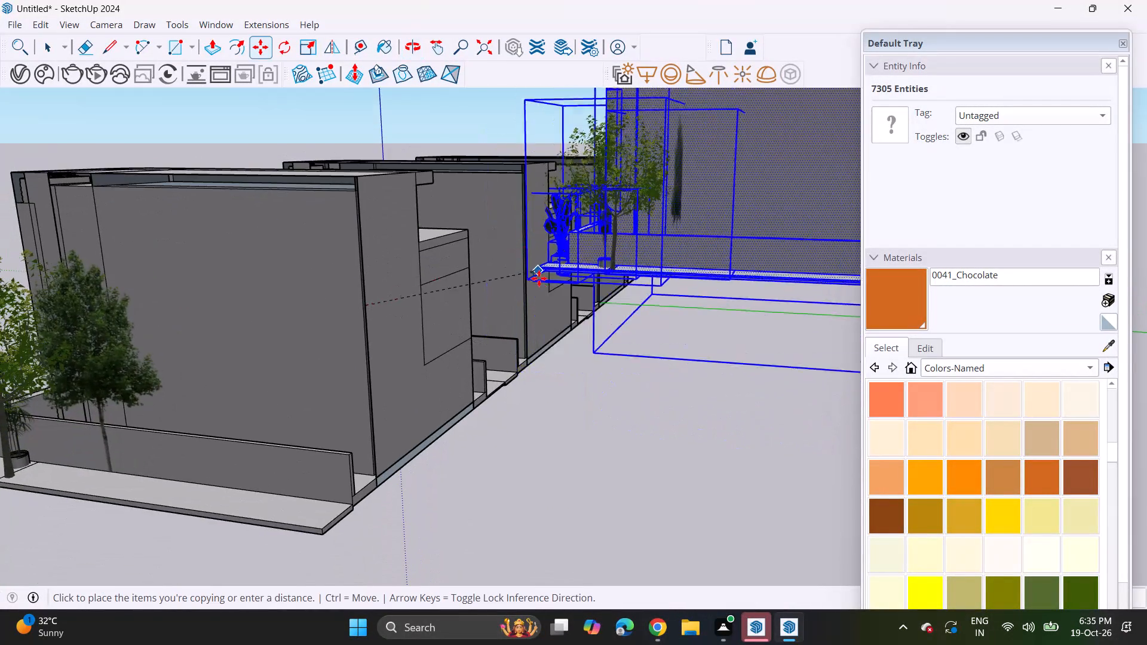
pyautogui.scroll(11, 539, 287)
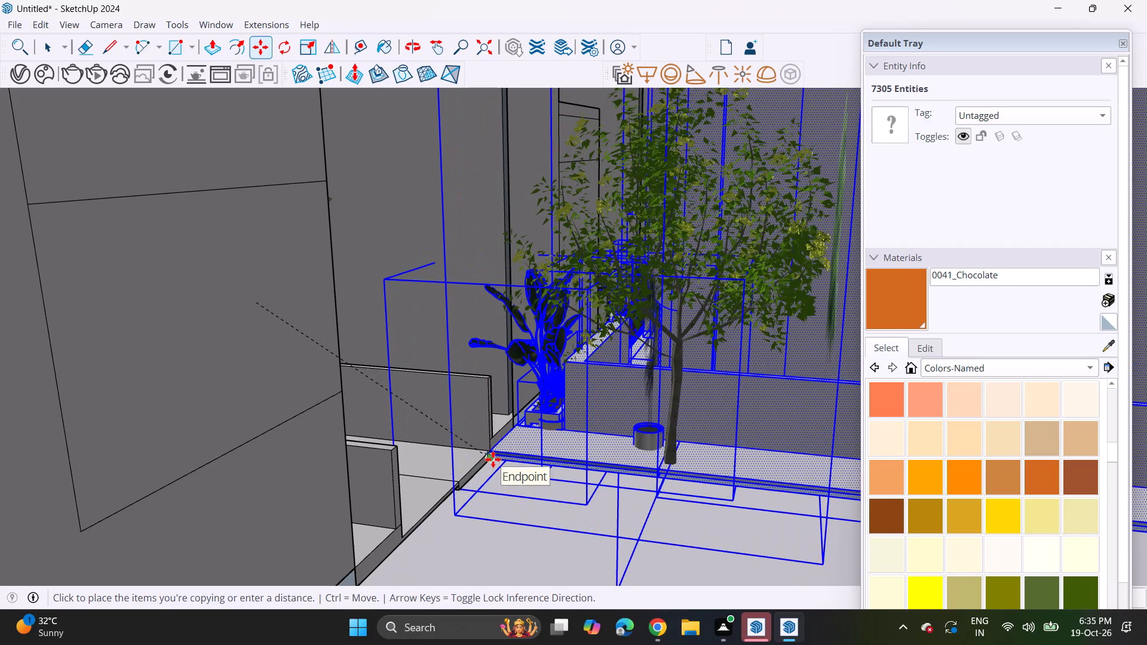
pyautogui.click(493, 459)
# Copy the house again behind the end house on the planter side, joining its front plot corner to that plot's outer rear corner.
pyautogui.click(495, 460)
pyautogui.scroll(-5, 492, 467)
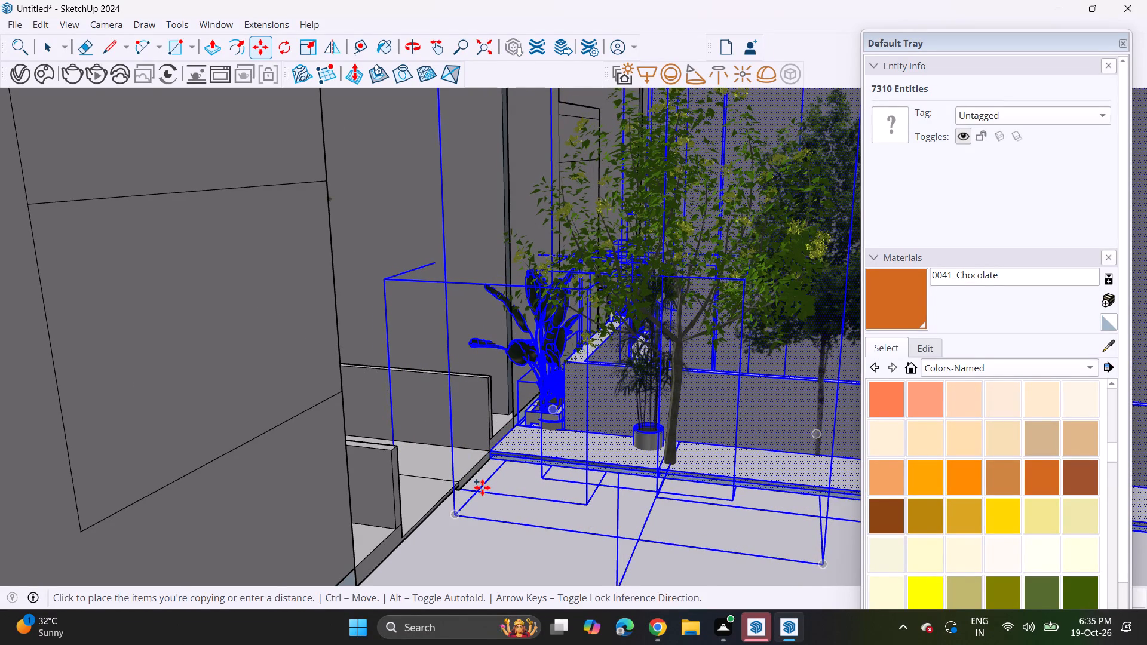
pyautogui.scroll(-7, 476, 490)
pyautogui.keyDown('shift'); pyautogui.moveTo(423, 552); pyautogui.dragTo(591, 292, button='middle'); pyautogui.keyUp('shift')
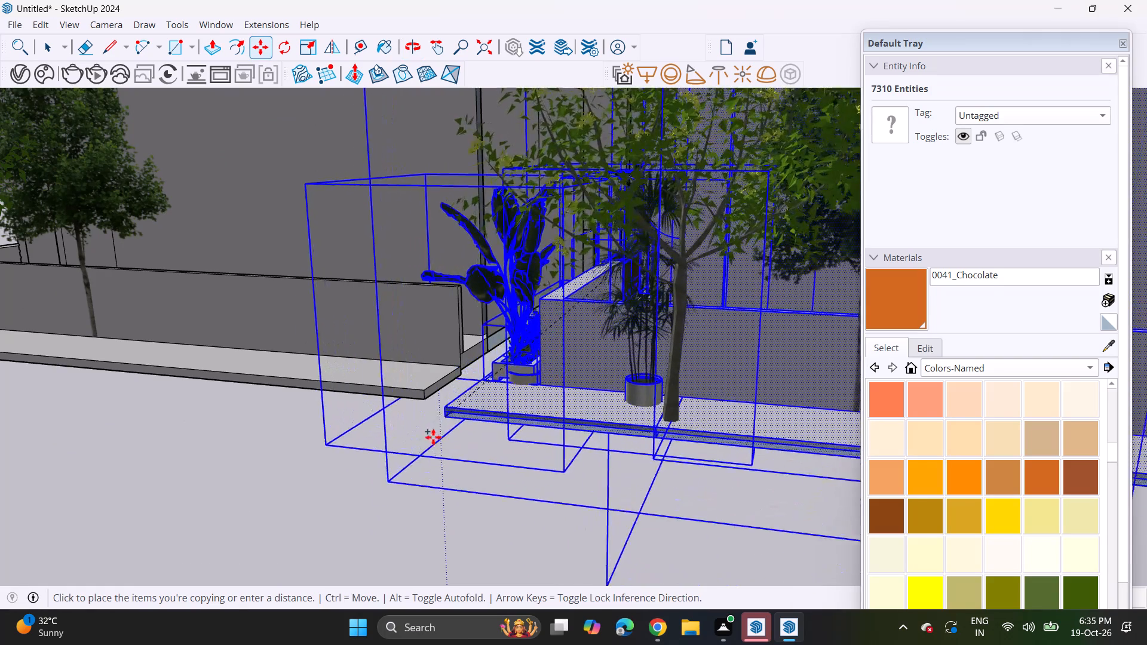
pyautogui.moveTo(725, 417); pyautogui.dragTo(791, 425, button='middle')
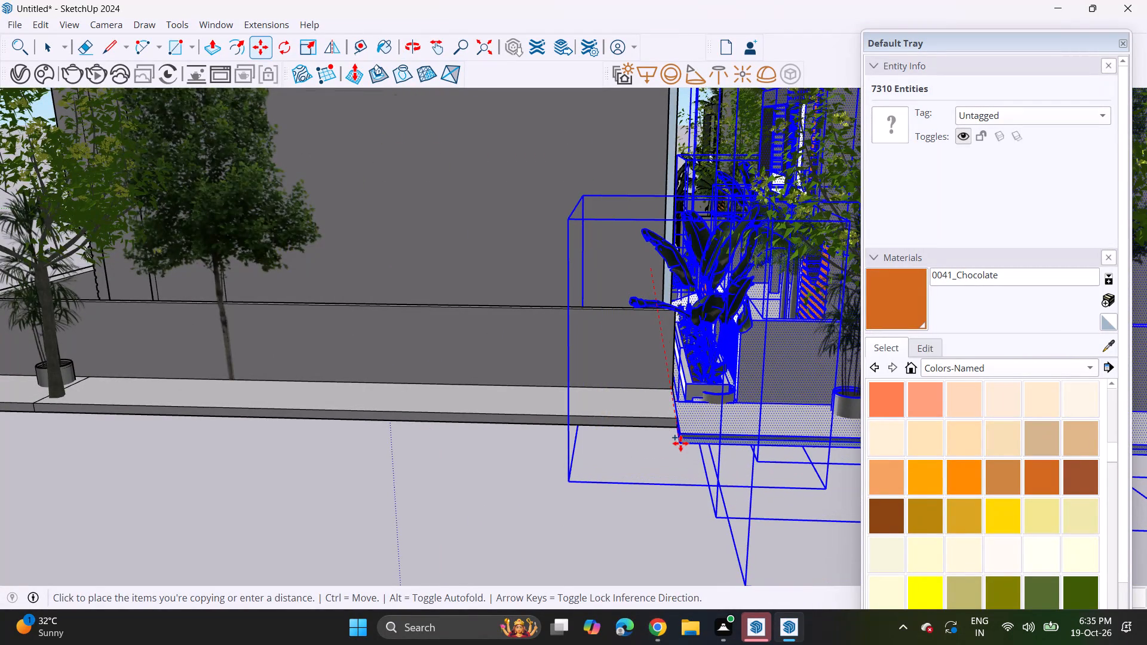
pyautogui.click(680, 443)
# Copy the house behind the end house where the woman stands, joining its plot to the rear edge and completing the second row.
pyautogui.moveTo(738, 409); pyautogui.dragTo(480, 384, button='middle')
pyautogui.scroll(-11, 483, 394)
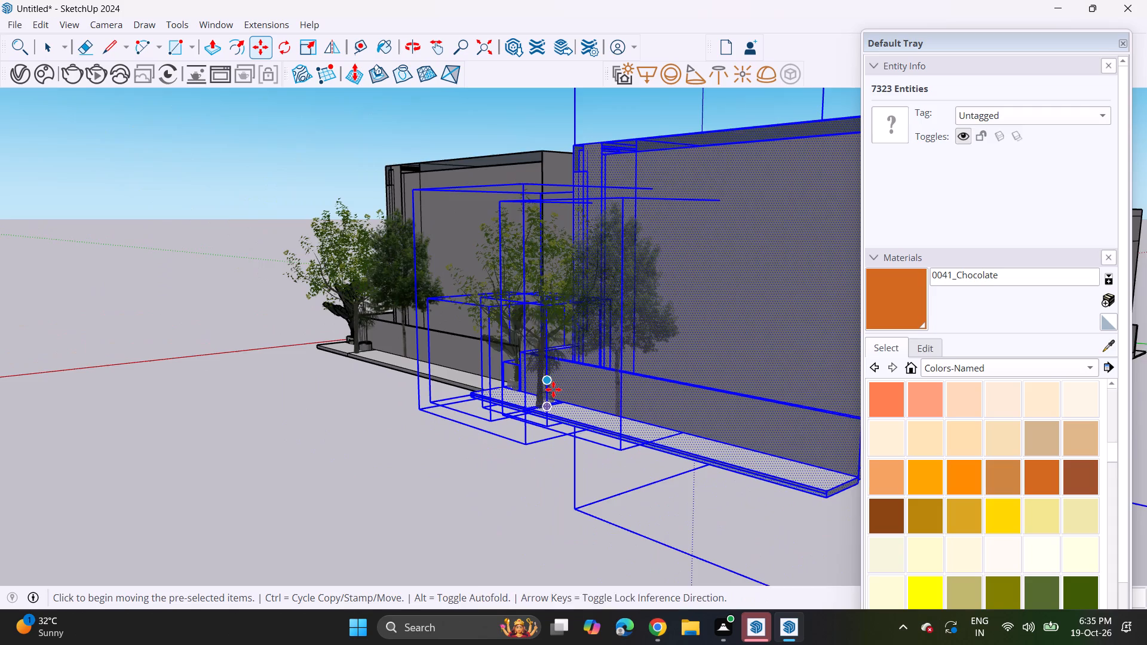
pyautogui.scroll(-3, 553, 389)
pyautogui.moveTo(790, 338); pyautogui.dragTo(565, 349, button='middle')
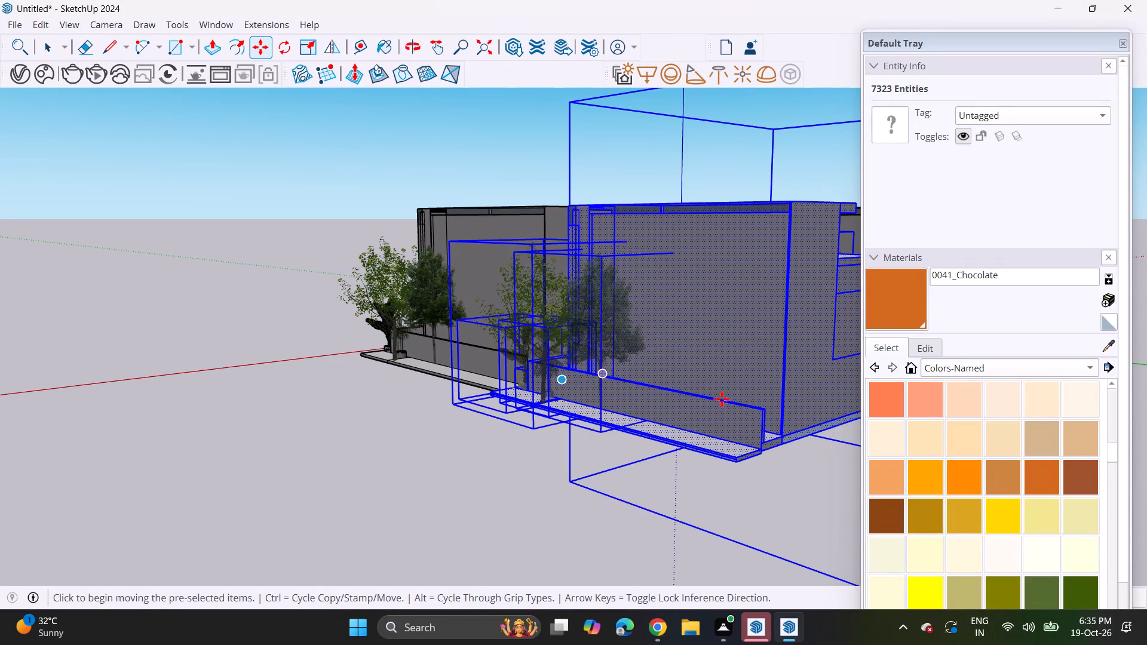
pyautogui.moveTo(808, 410); pyautogui.dragTo(160, 420, button='middle')
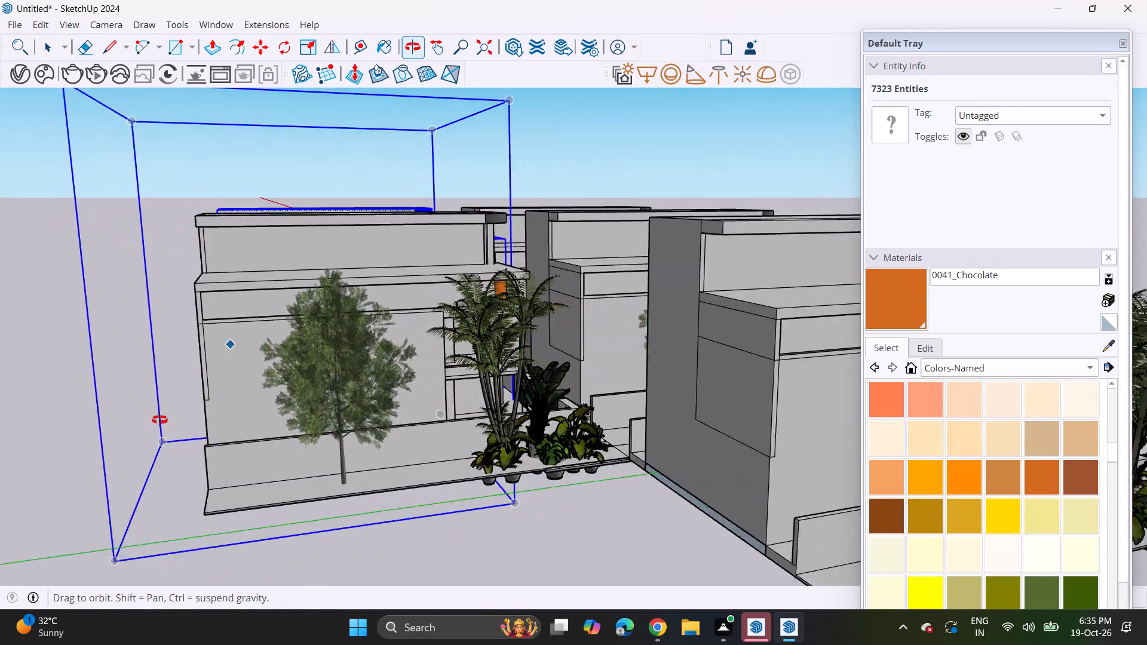
pyautogui.moveTo(160, 420); pyautogui.dragTo(124, 579, button='middle')
pyautogui.scroll(2, 526, 343)
pyautogui.moveTo(476, 337); pyautogui.dragTo(484, 386, button='middle')
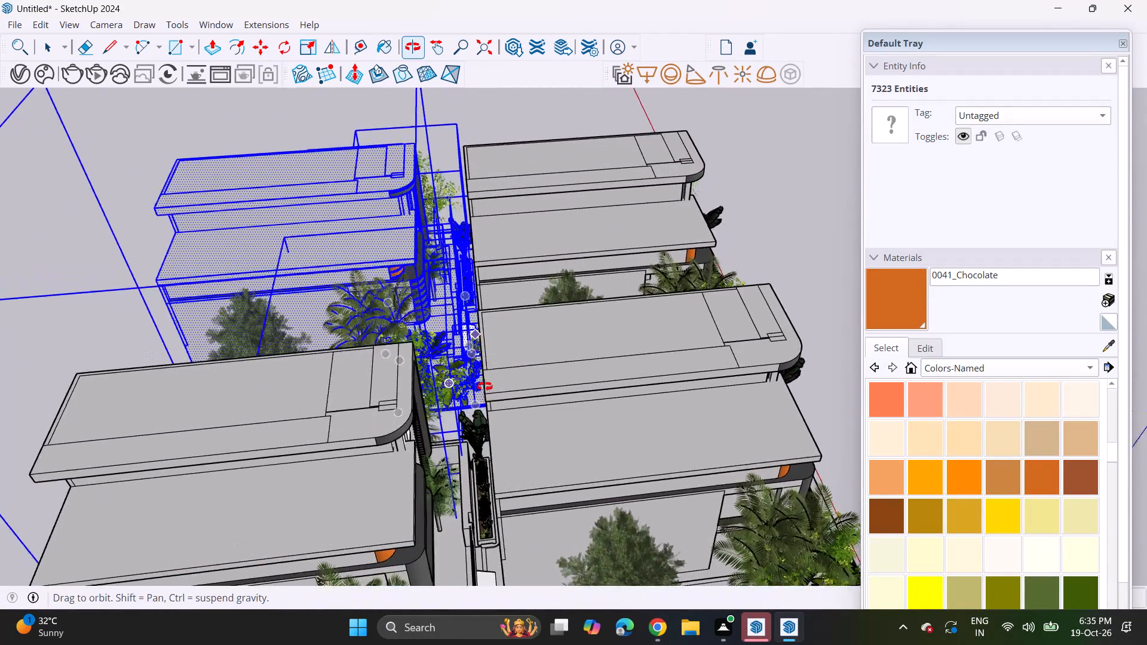
pyautogui.moveTo(484, 386); pyautogui.dragTo(479, 415, button='middle')
pyautogui.click(476, 406)
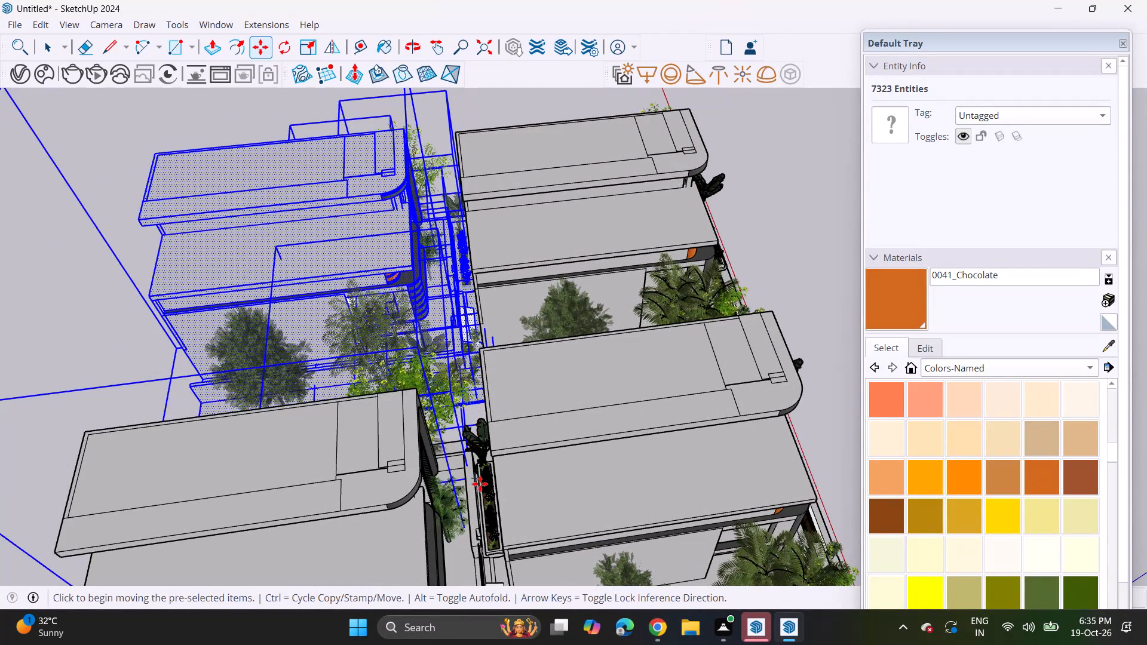
pyautogui.moveTo(477, 597); pyautogui.dragTo(477, 277, button='middle')
pyautogui.keyDown('shift'); pyautogui.scroll(1, 477, 283); pyautogui.keyUp('shift')
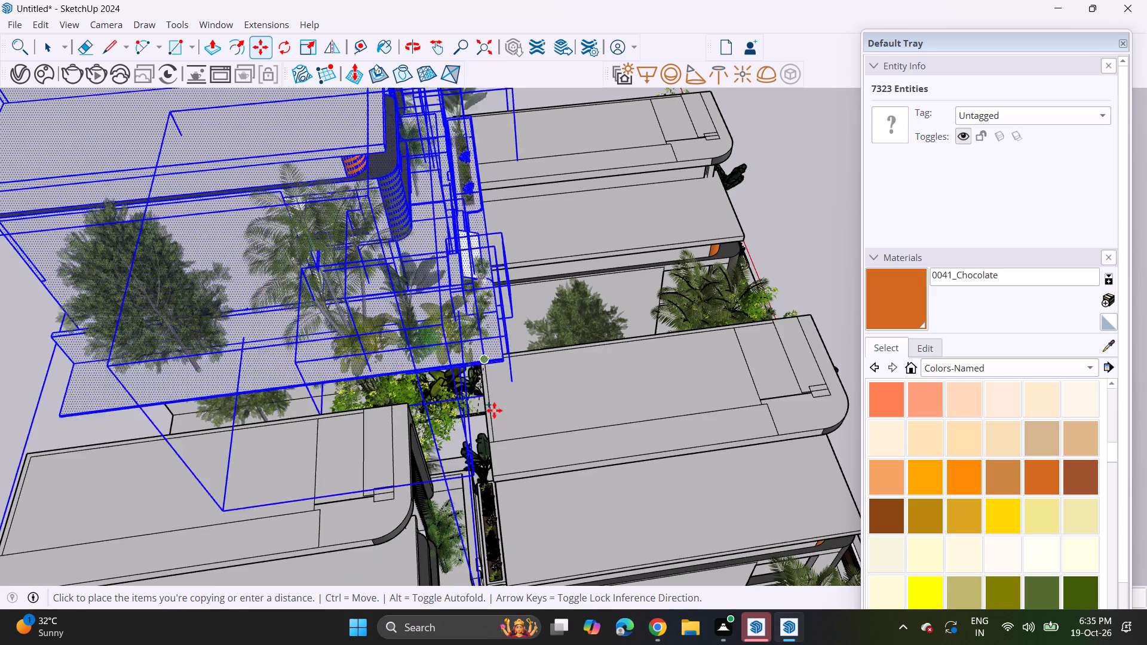
pyautogui.keyDown('shift'); pyautogui.moveTo(507, 476); pyautogui.dragTo(532, 0, button='middle'); pyautogui.keyUp('shift')
pyautogui.keyDown('shift'); pyautogui.moveTo(536, 595); pyautogui.dragTo(523, 320, button='middle'); pyautogui.keyUp('shift')
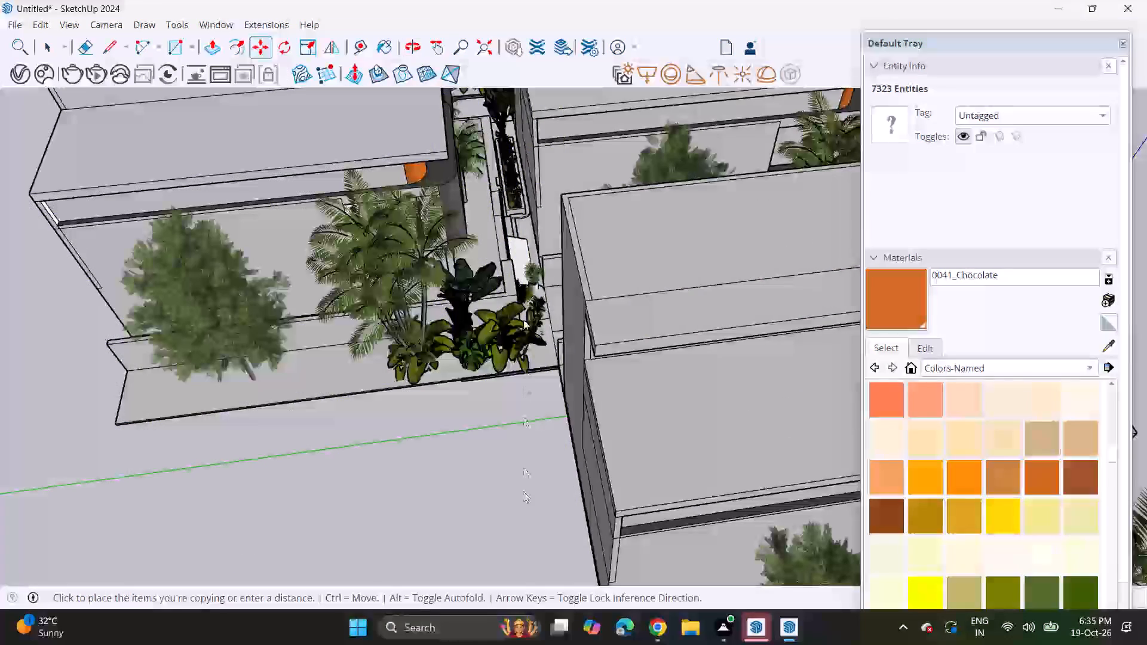
pyautogui.keyDown('shift'); pyautogui.moveTo(523, 320); pyautogui.dragTo(523, 245, button='middle'); pyautogui.keyUp('shift')
pyautogui.scroll(-4, 518, 397)
pyautogui.moveTo(529, 506); pyautogui.dragTo(528, 148, button='middle')
pyautogui.moveTo(585, 220); pyautogui.dragTo(542, 157, button='middle')
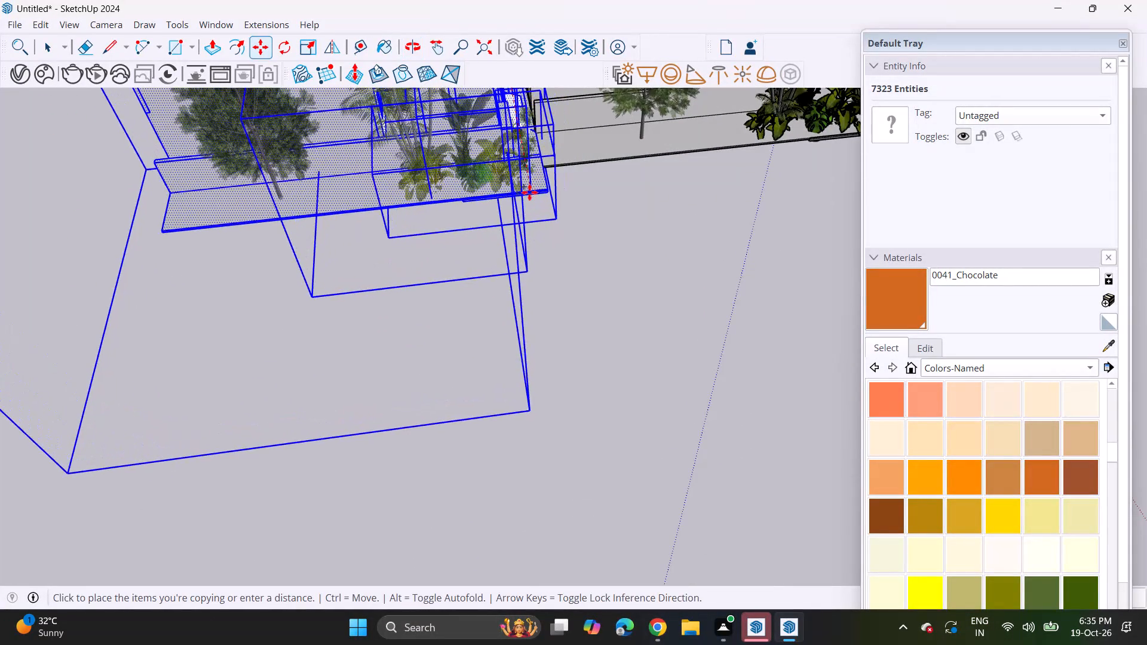
pyautogui.click(532, 195)
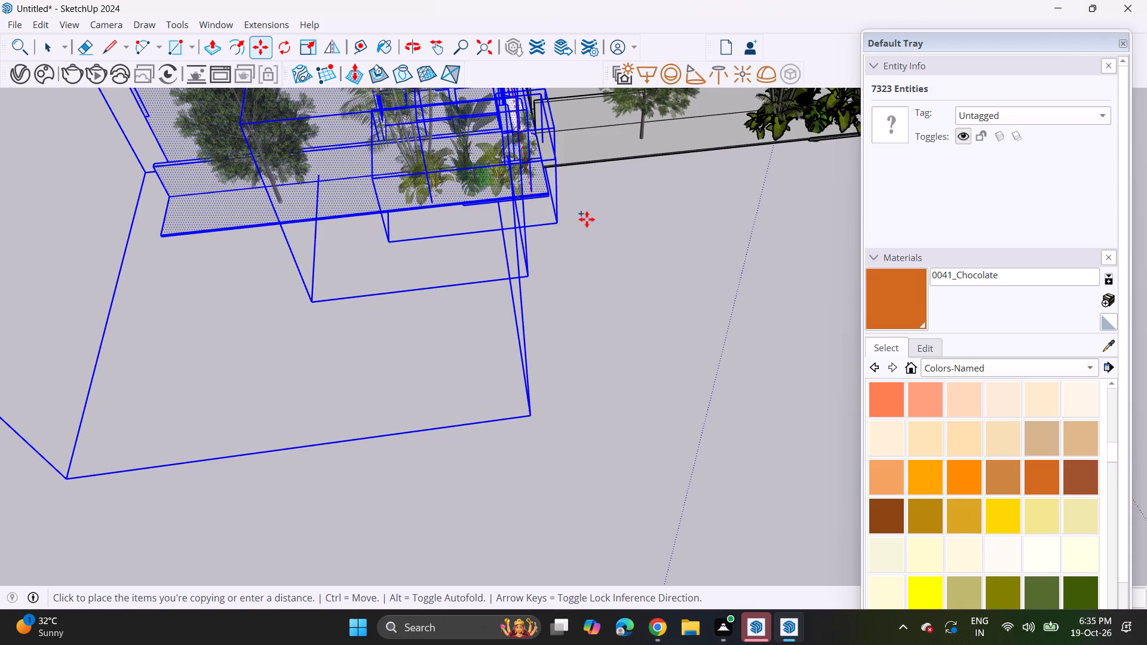
# Clear the selection and examine the rows of houses from the side and the front.
pyautogui.moveTo(587, 219); pyautogui.dragTo(480, 177, button='middle')
pyautogui.scroll(-5, 550, 285)
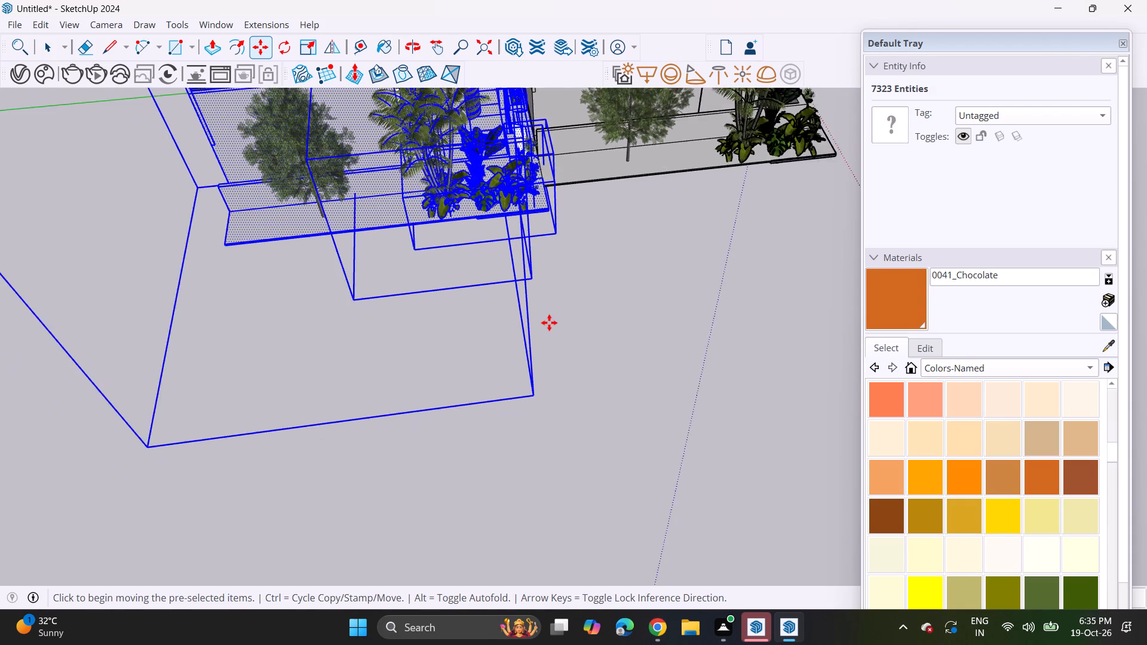
pyautogui.scroll(-6, 549, 322)
pyautogui.moveTo(582, 304); pyautogui.dragTo(273, 134, button='middle')
pyautogui.moveTo(628, 379); pyautogui.dragTo(462, 353, button='middle')
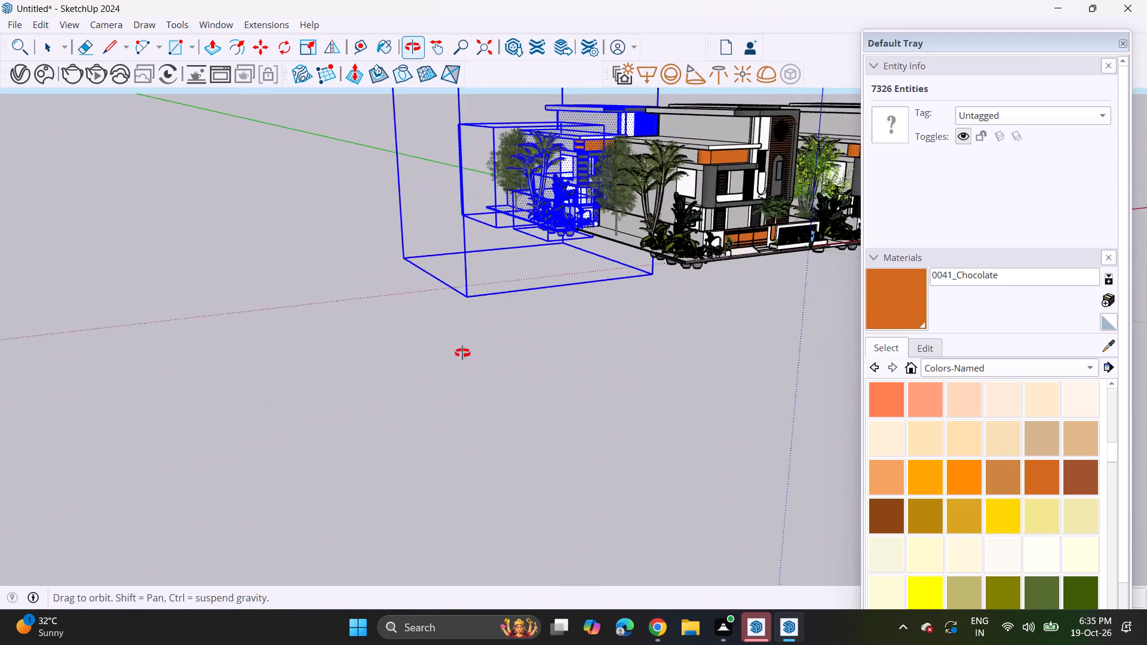
pyautogui.moveTo(462, 353); pyautogui.dragTo(201, 352, button='middle')
pyautogui.moveTo(510, 401); pyautogui.dragTo(730, 364, button='middle')
pyautogui.press('space')
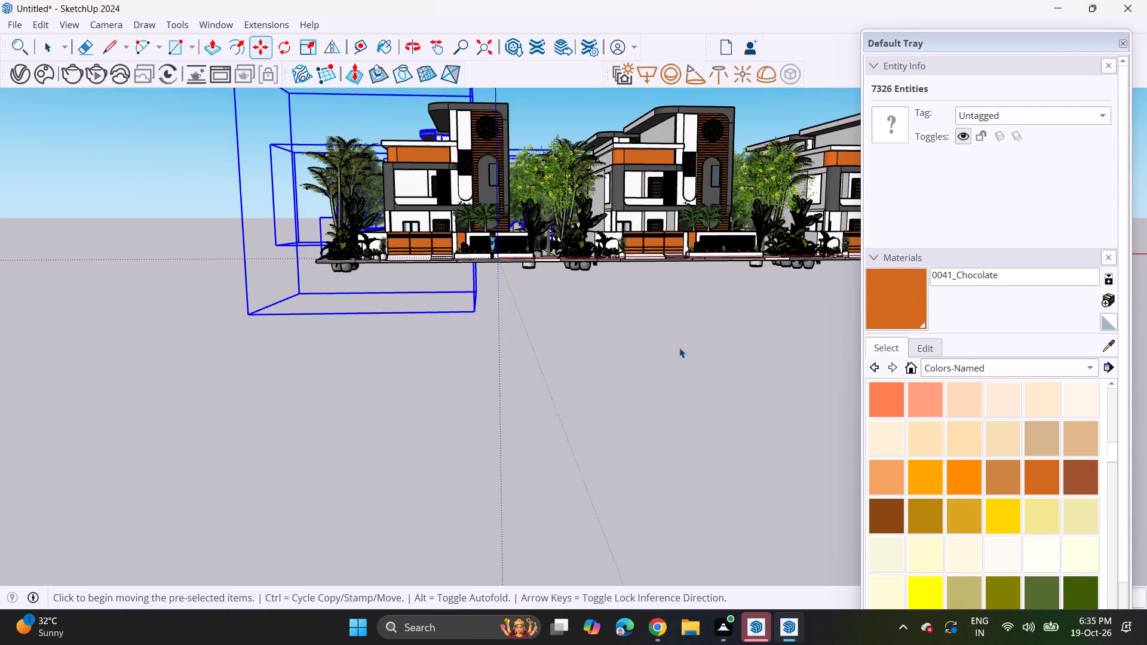
pyautogui.click(678, 346)
pyautogui.keyDown('shift'); pyautogui.moveTo(713, 271); pyautogui.dragTo(516, 398, button='middle'); pyautogui.keyUp('shift')
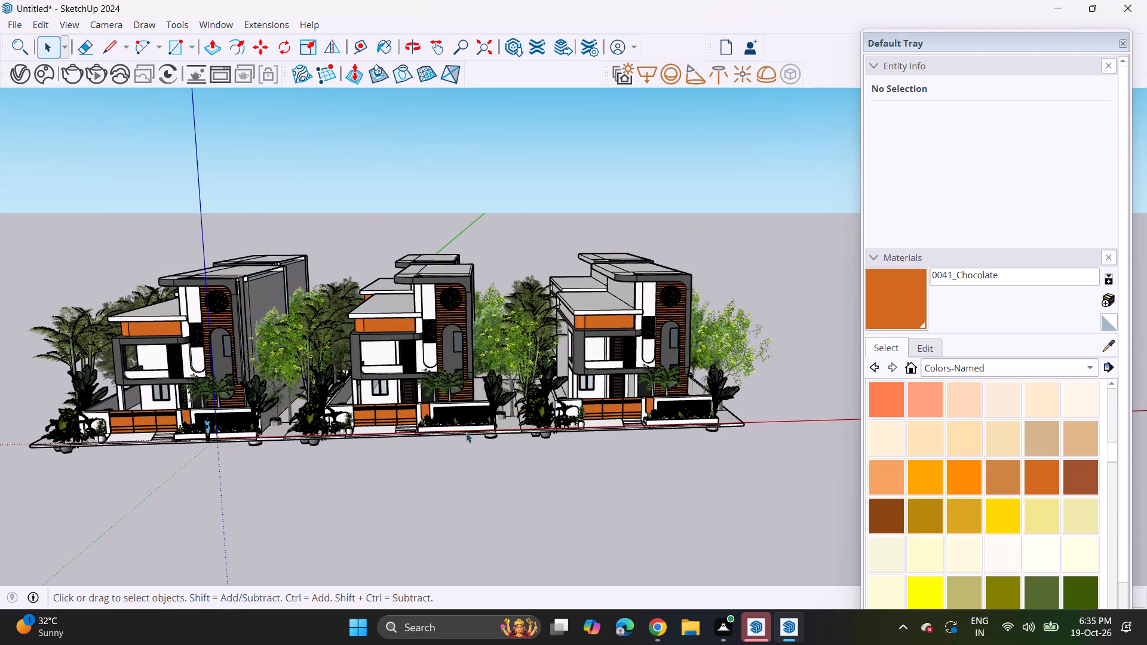
pyautogui.moveTo(466, 432); pyautogui.dragTo(648, 411, button='middle')
pyautogui.moveTo(631, 416); pyautogui.dragTo(559, 373, button='middle')
pyautogui.scroll(4, 559, 373)
pyautogui.moveTo(552, 374); pyautogui.dragTo(580, 419, button='middle')
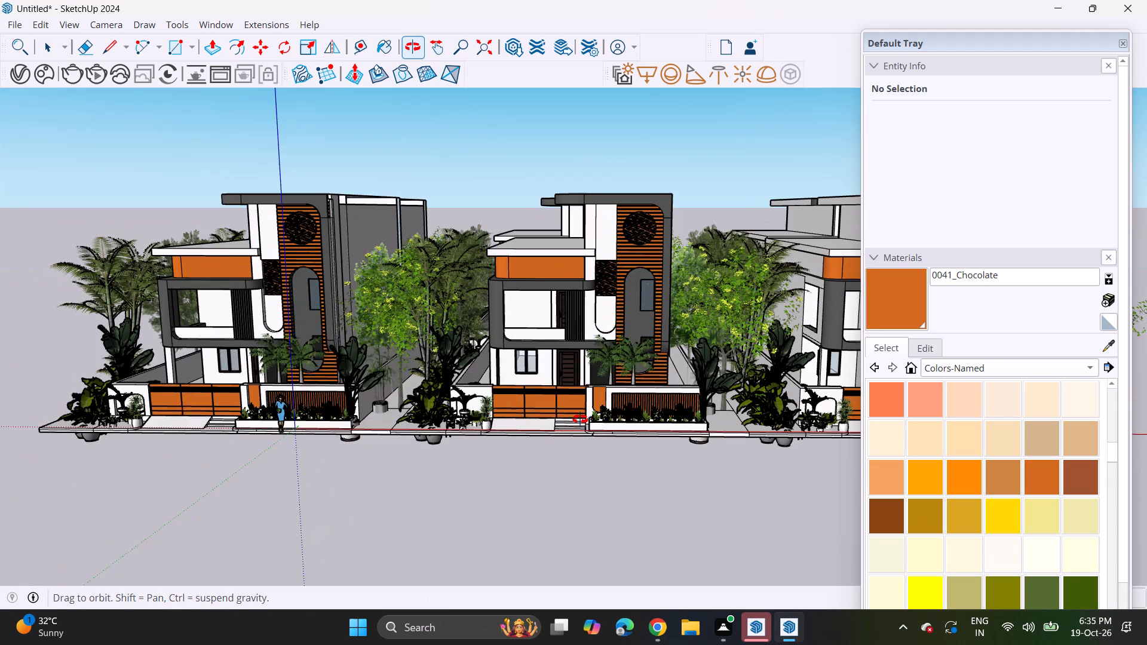
pyautogui.moveTo(580, 419); pyautogui.dragTo(579, 419, button='middle')
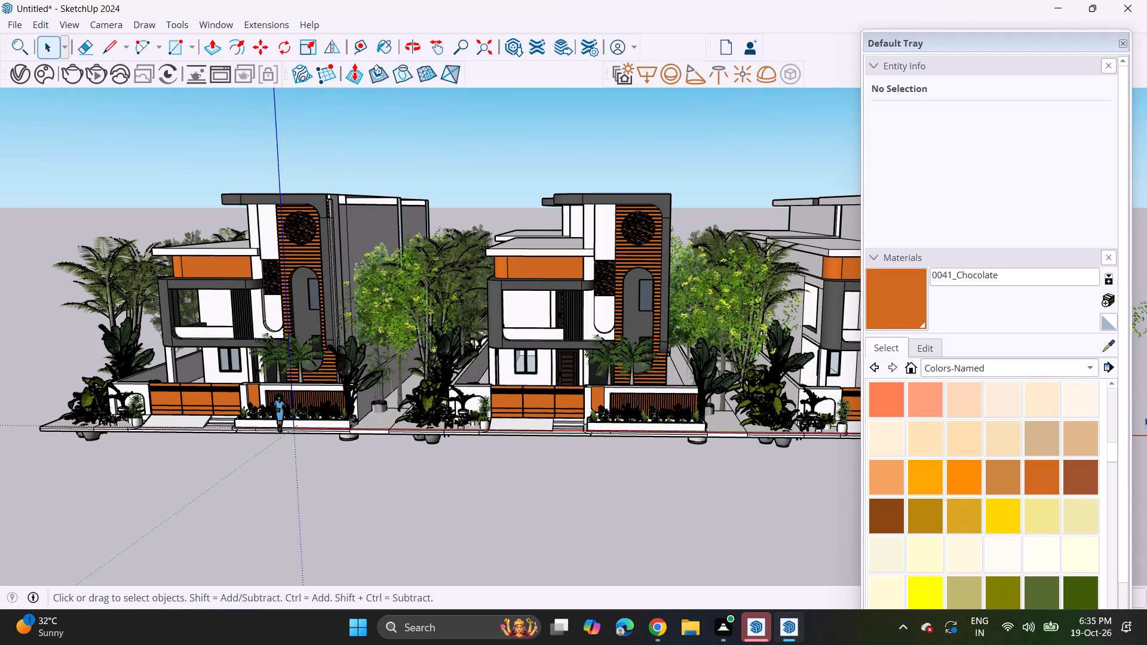
# Paint the middle house's balcony walls, ground-floor front wall and entrance pillars with 0129_WhiteSmoke.
pyautogui.scroll(-8, 1078, 427)
pyautogui.scroll(-5, 1054, 474)
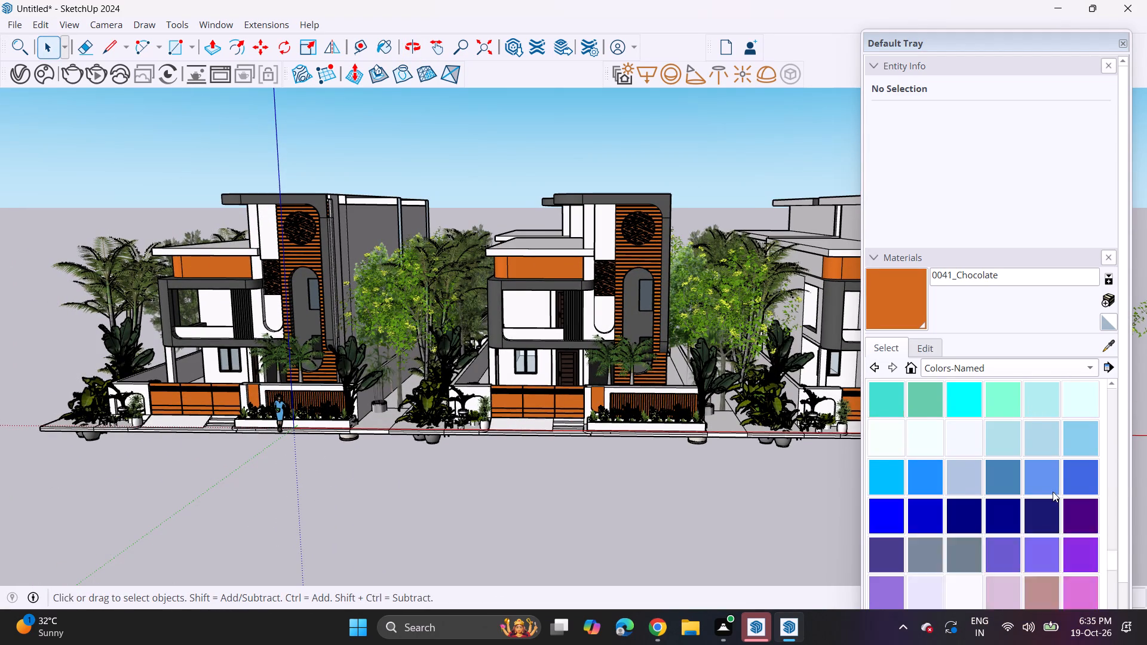
pyautogui.scroll(-1, 985, 532)
pyautogui.click(962, 522)
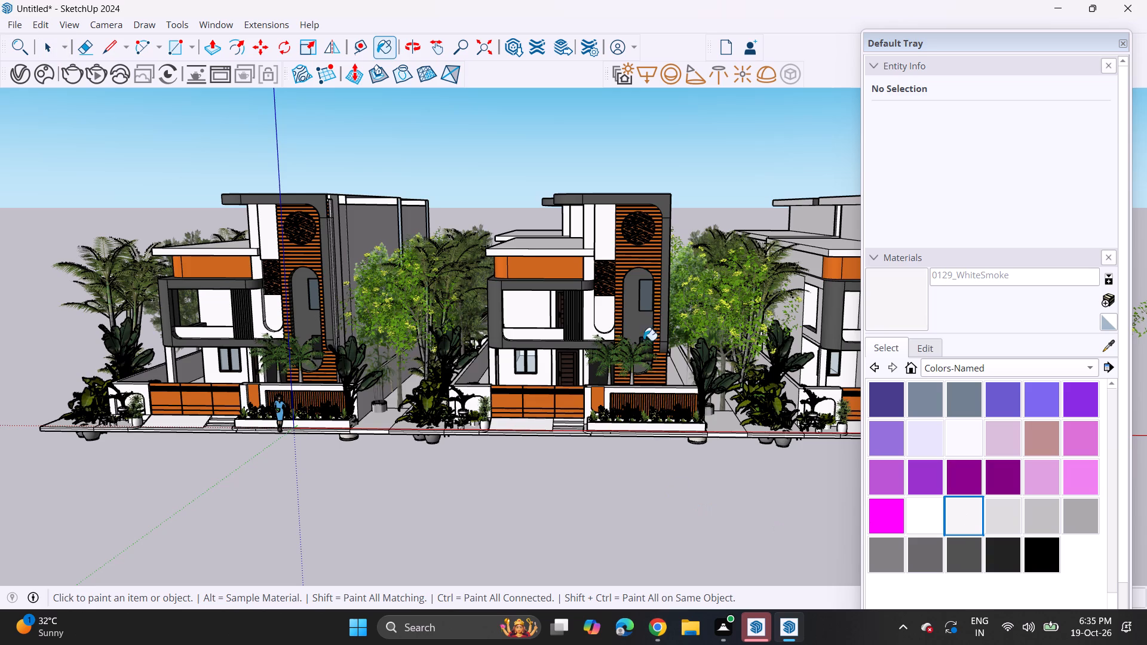
pyautogui.scroll(8, 648, 330)
pyautogui.click(491, 299)
pyautogui.click(480, 345)
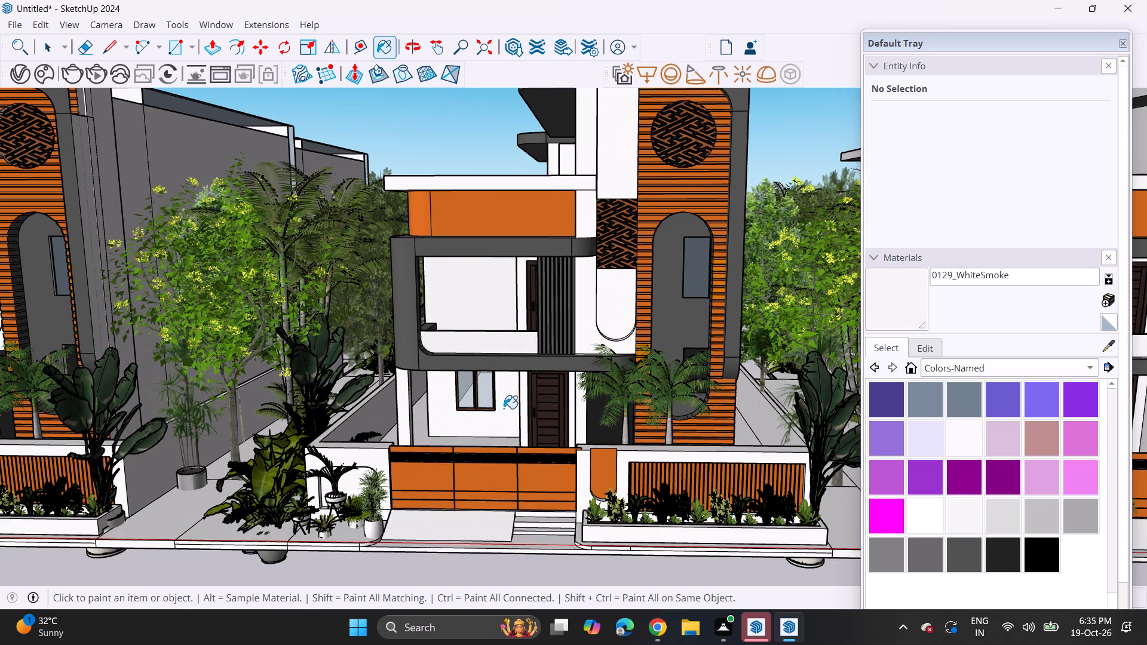
pyautogui.click(504, 408)
pyautogui.click(405, 407)
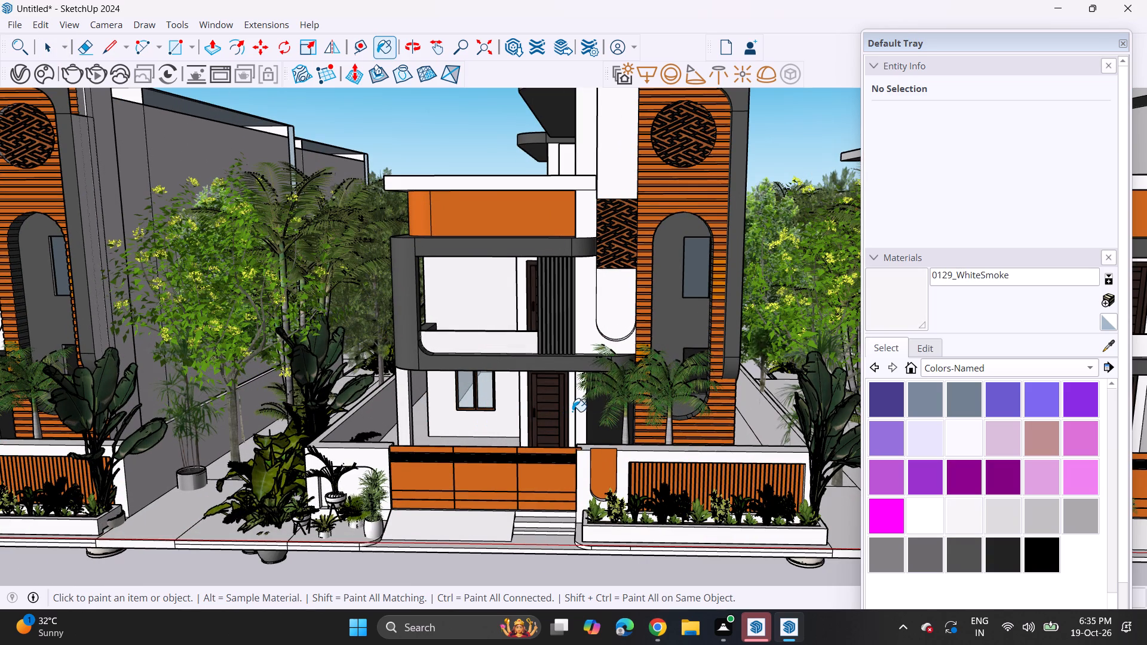
pyautogui.tripleClick(572, 411)
pyautogui.click(575, 411)
pyautogui.click(582, 420)
# Paint the wall beside the balcony slats, the panels above and below the lattice, and the wall by the roof slab with 0129_WhiteSmoke.
pyautogui.click(579, 332)
pyautogui.moveTo(603, 312); pyautogui.dragTo(606, 297)
pyautogui.click(617, 170)
pyautogui.moveTo(585, 189); pyautogui.dragTo(595, 216)
pyautogui.click(588, 204)
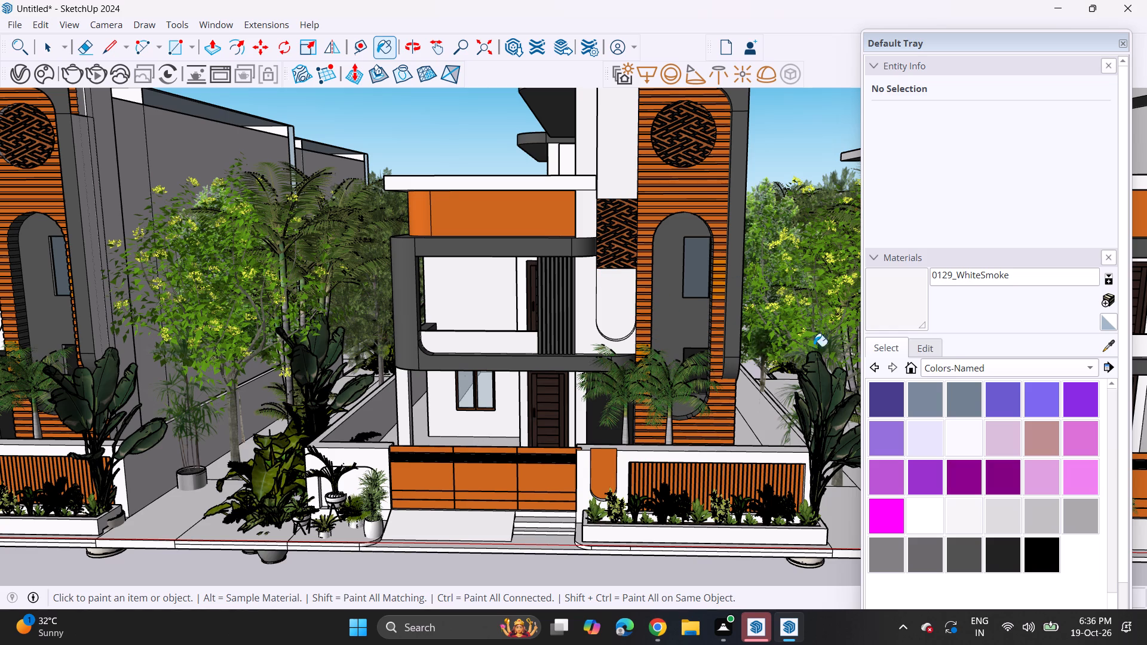
# Sample Color M06 from the middle house's tower arch and paint the rounded panel below the small lattice with it.
pyautogui.click(1109, 345)
pyautogui.click(676, 317)
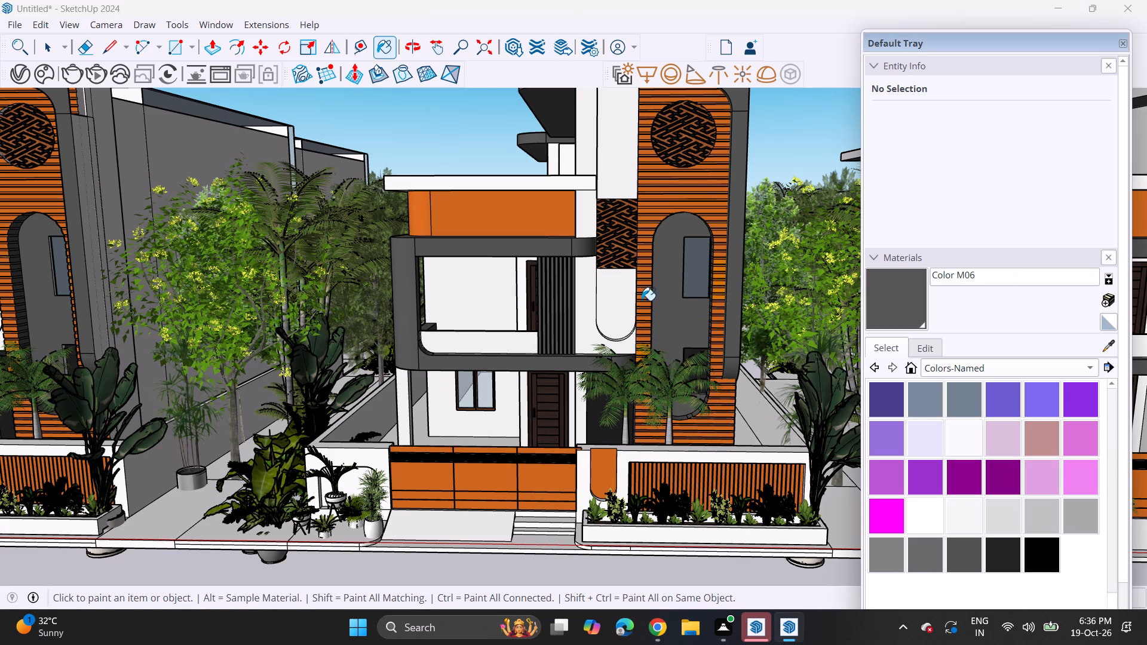
pyautogui.click(612, 303)
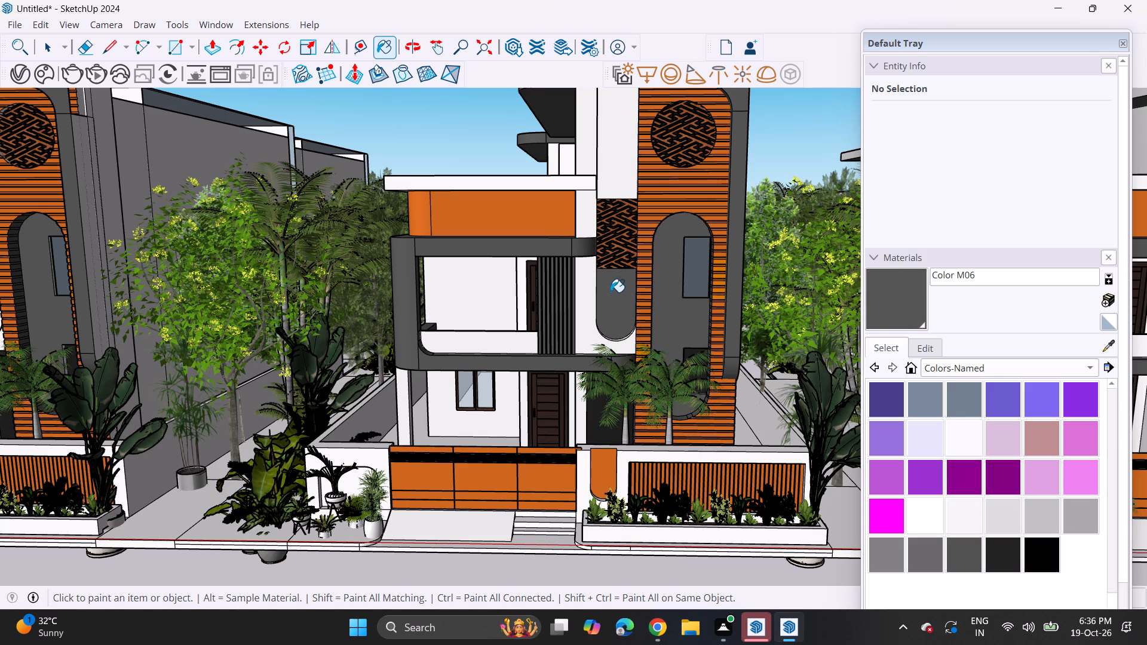
pyautogui.press('space')
pyautogui.click(455, 148)
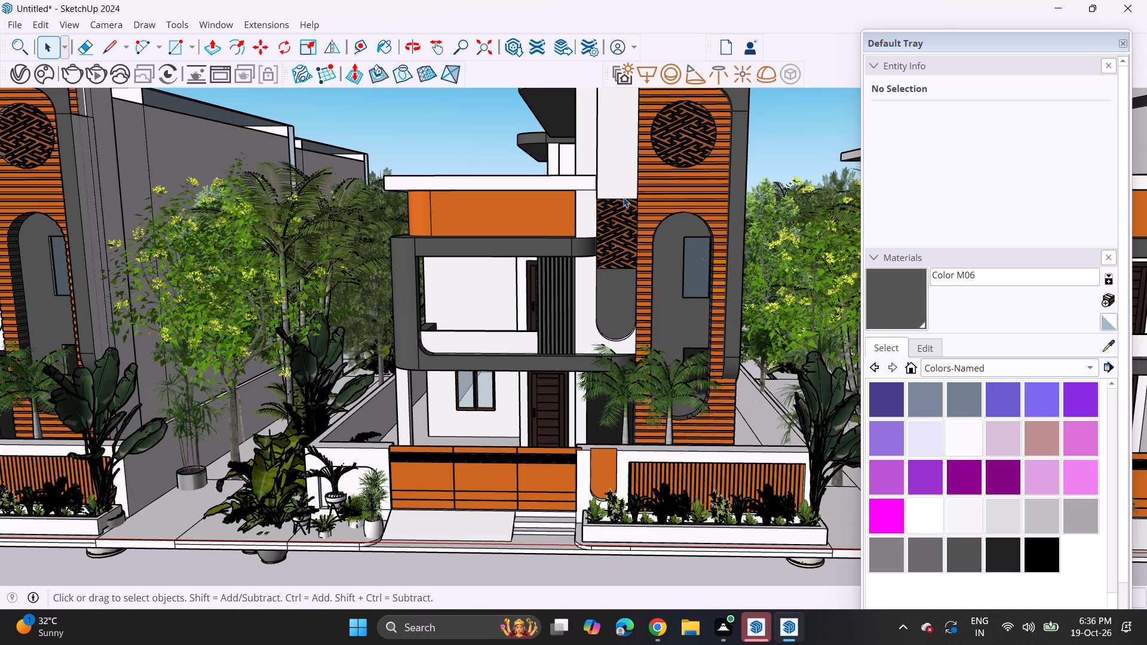
# Sample 0129_WhiteSmoke from the middle house's balcony wall and paint the tall wall above the lattice and the adjoining upper walls with it.
pyautogui.click(1107, 344)
pyautogui.click(490, 294)
pyautogui.moveTo(584, 210); pyautogui.dragTo(586, 204)
pyautogui.click(593, 133)
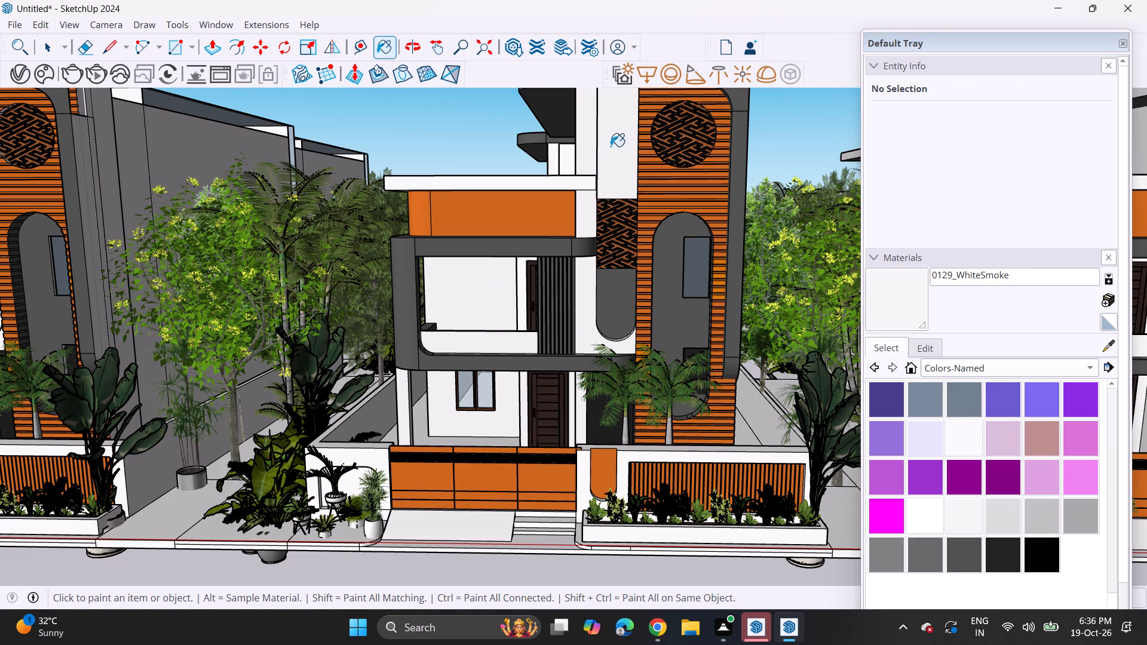
pyautogui.click(611, 146)
pyautogui.click(569, 162)
pyautogui.click(553, 157)
# Delete the standing human figure in front of the neighbouring house's planter.
pyautogui.moveTo(624, 202); pyautogui.dragTo(651, 153, button='middle')
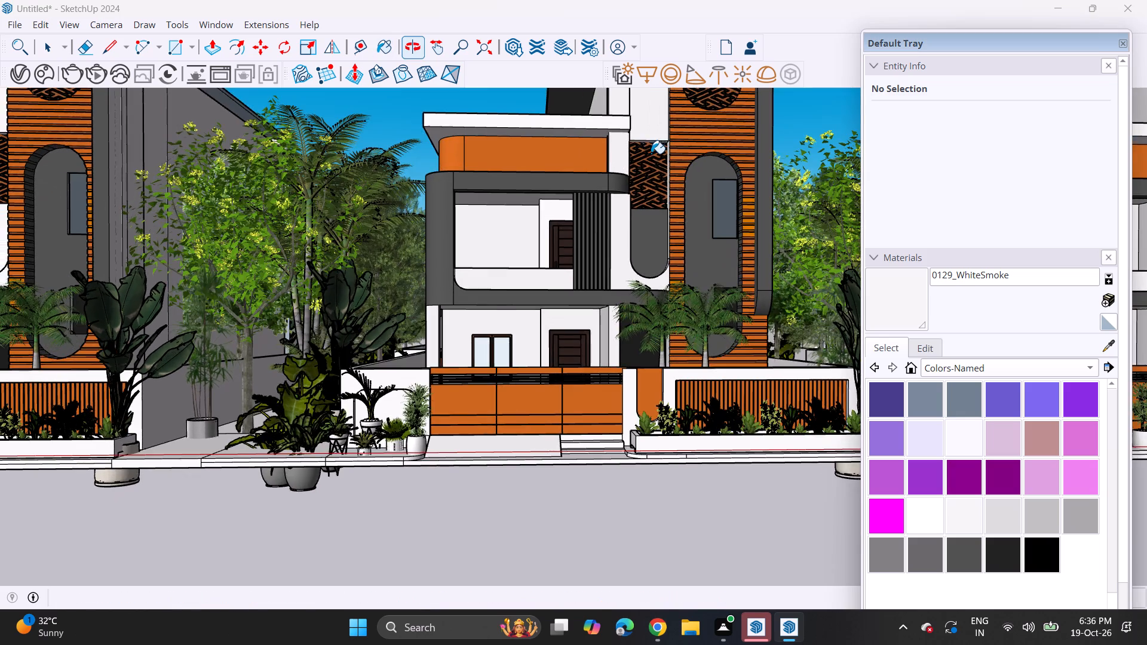
pyautogui.scroll(-7, 651, 154)
pyautogui.moveTo(645, 211); pyautogui.dragTo(608, 229, button='middle')
pyautogui.scroll(3, 654, 202)
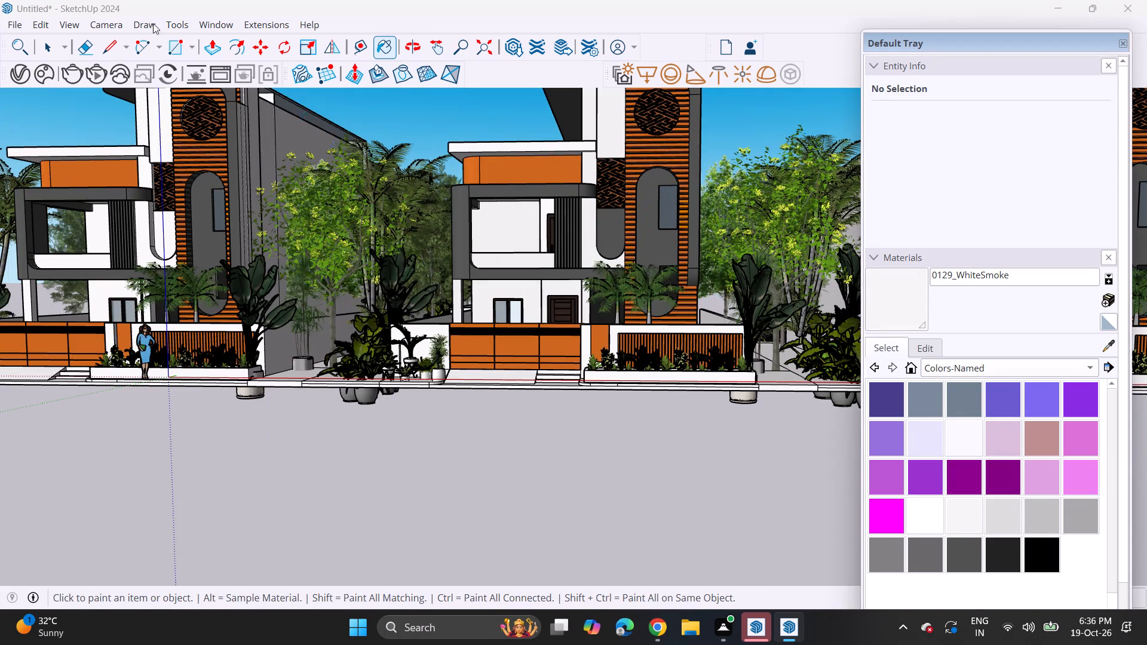
pyautogui.press('space')
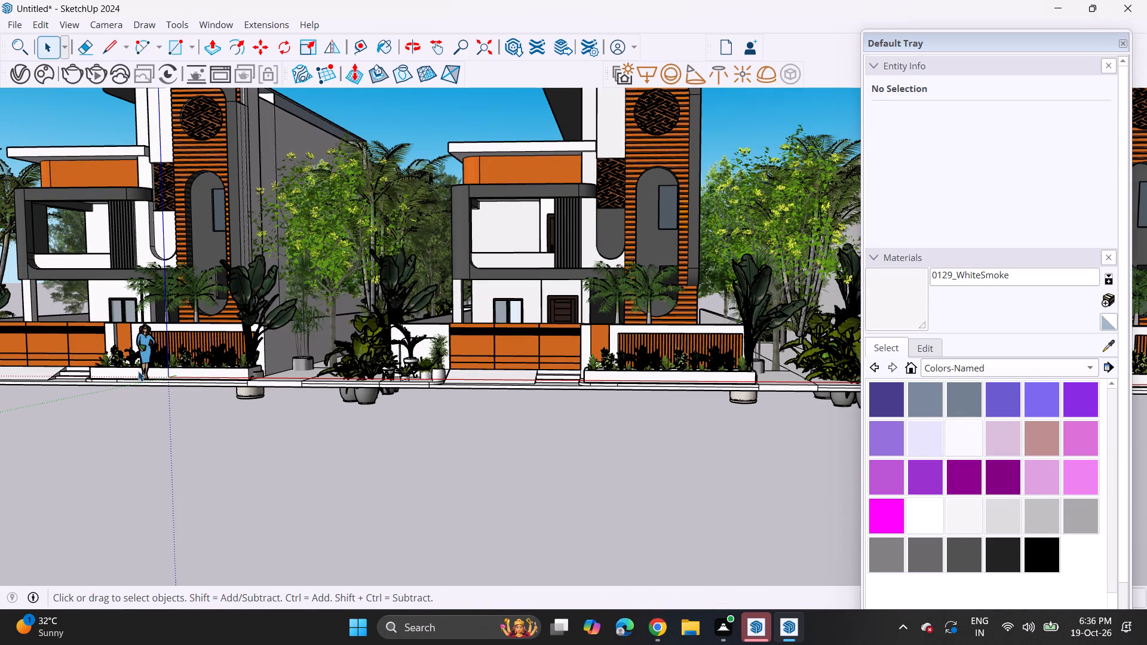
pyautogui.click(143, 364)
pyautogui.press('Delete')
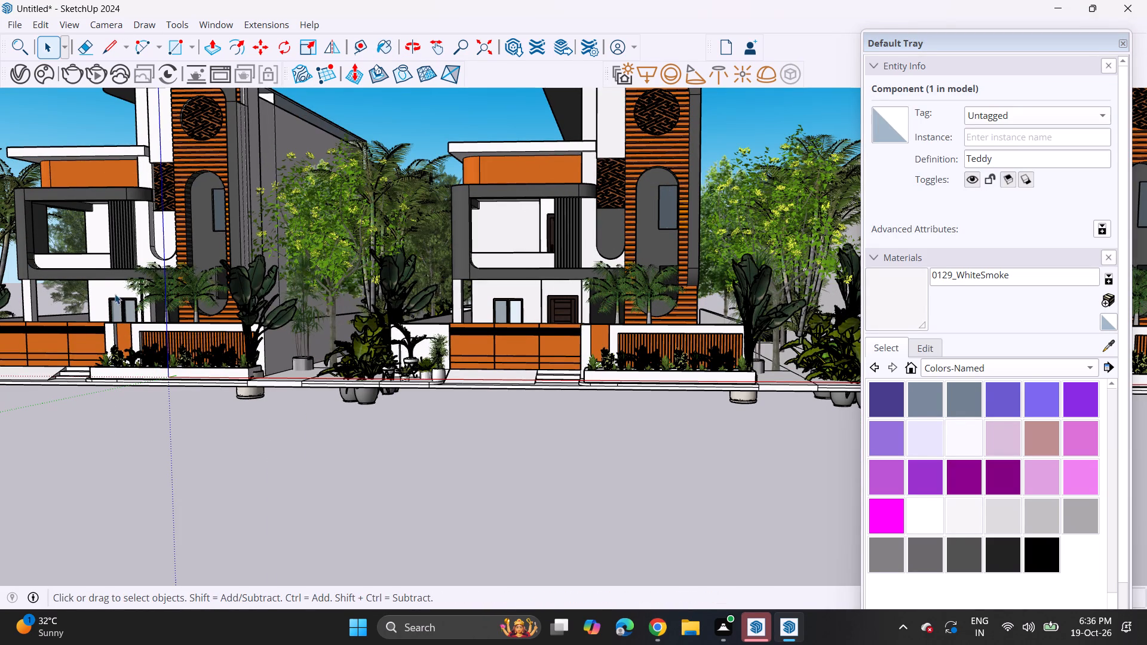
# Import the road model Untitled (5) from Downloads and place it on the open ground in front of the houses.
pyautogui.click(17, 28)
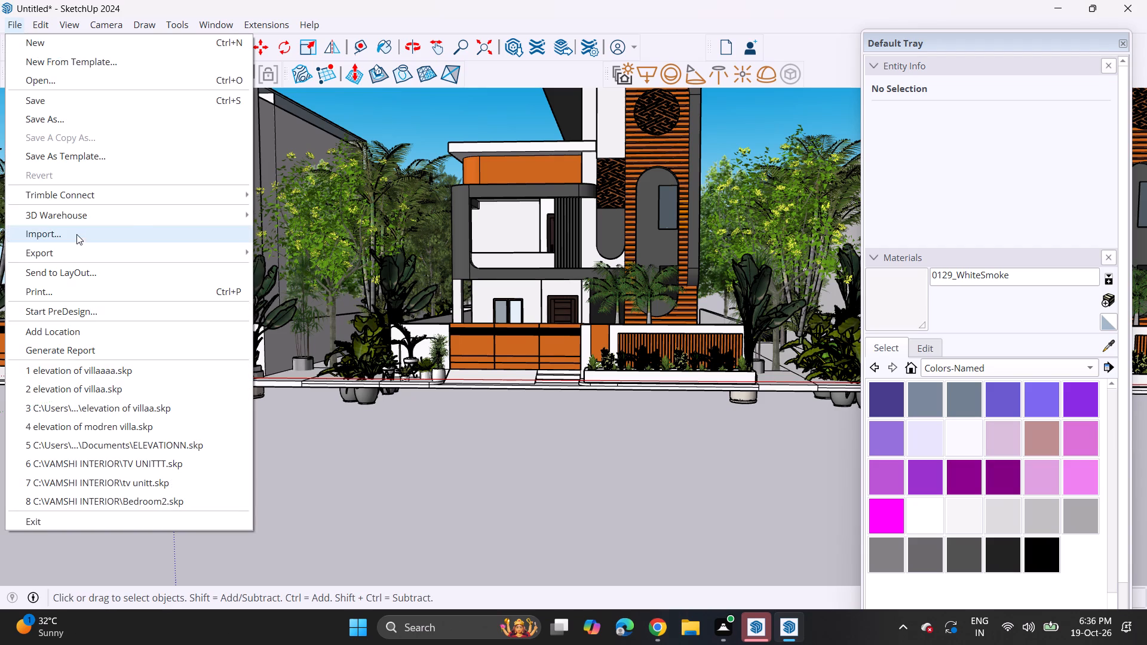
pyautogui.click(76, 234)
pyautogui.scroll(-14, 241, 269)
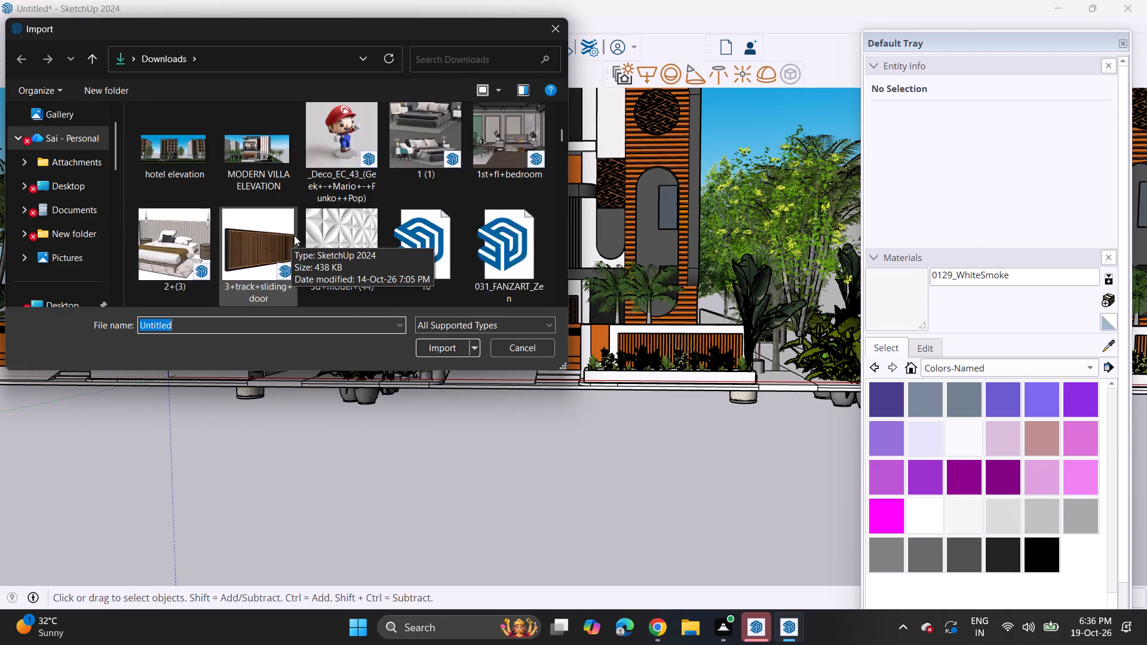
pyautogui.scroll(-17, 294, 235)
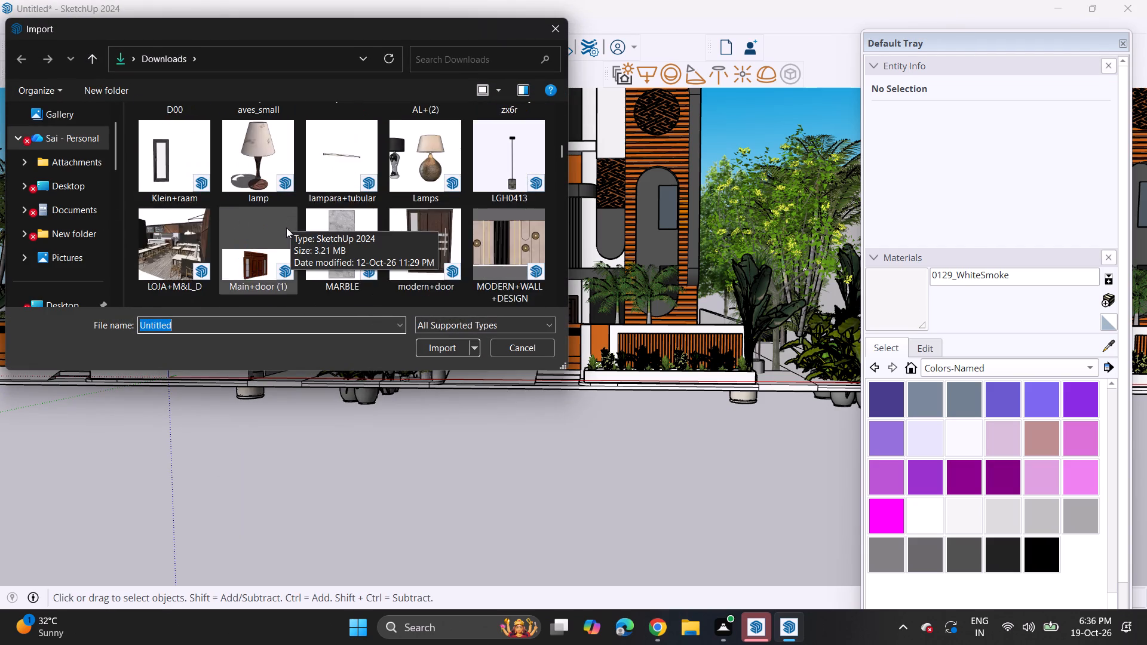
pyautogui.scroll(-13, 286, 235)
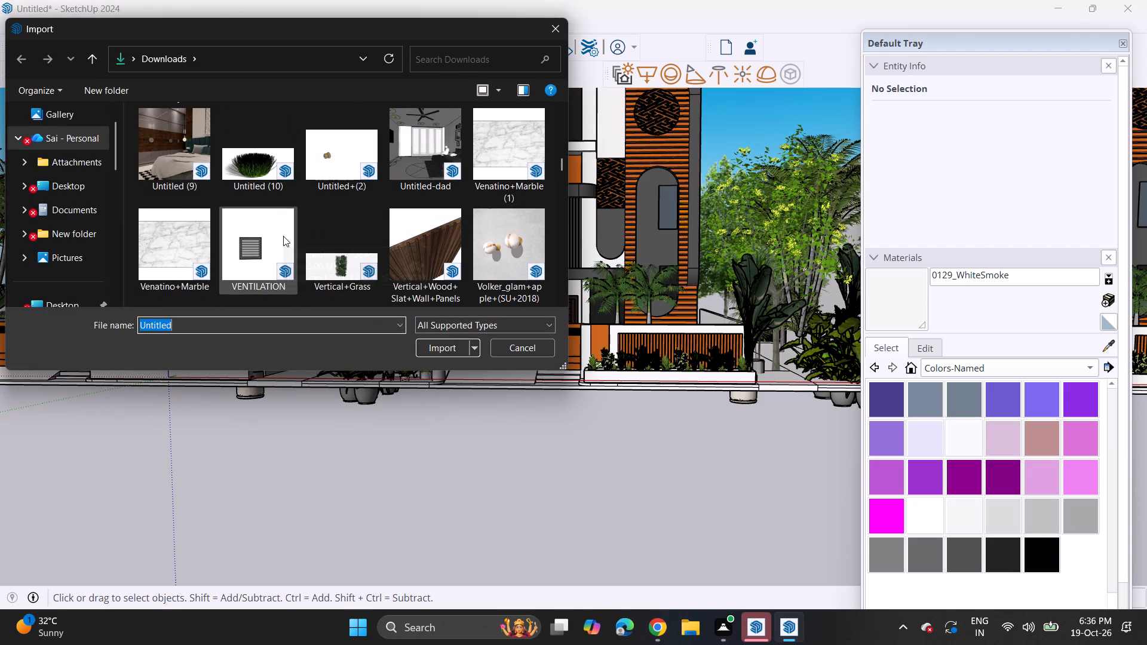
pyautogui.scroll(-13, 283, 236)
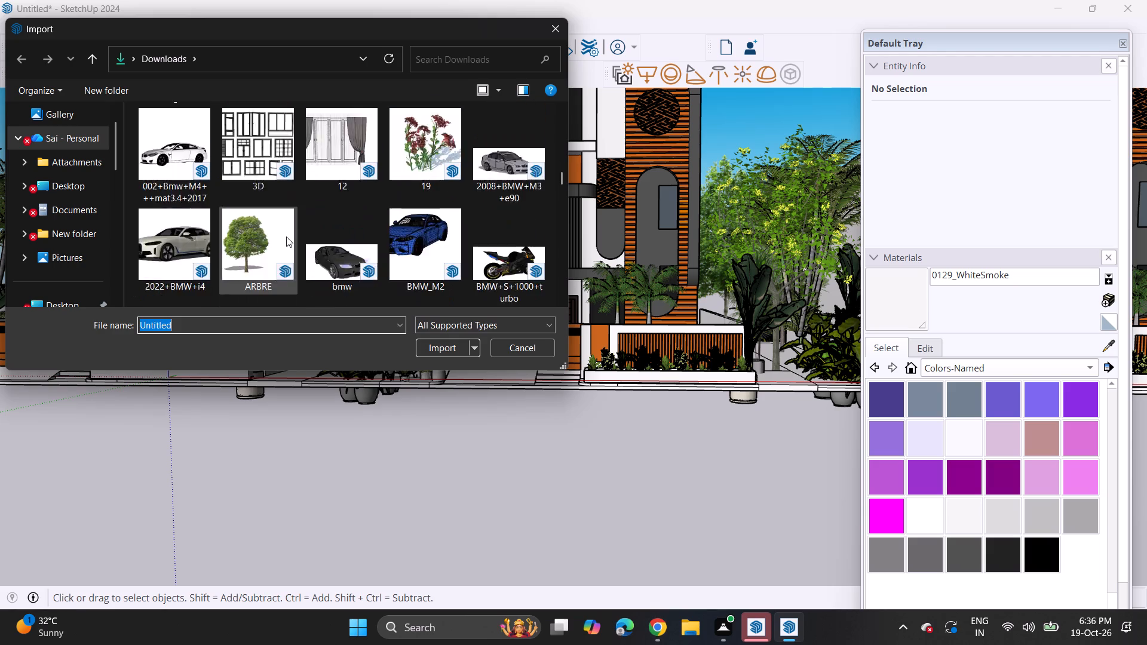
pyautogui.scroll(-12, 286, 236)
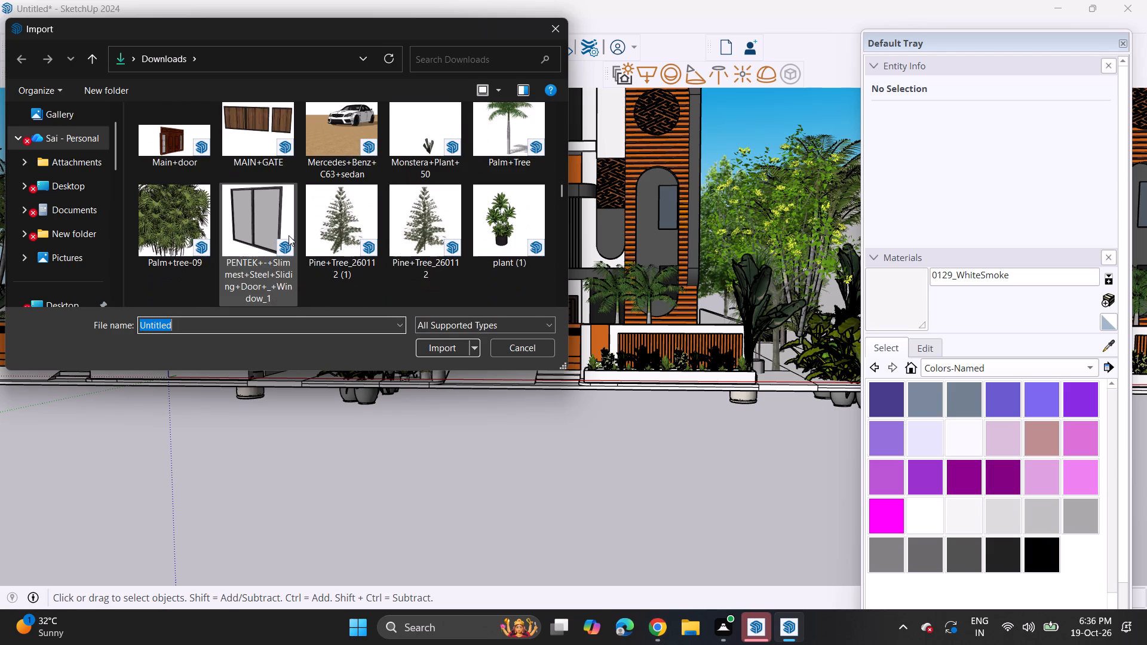
pyautogui.scroll(-5, 289, 235)
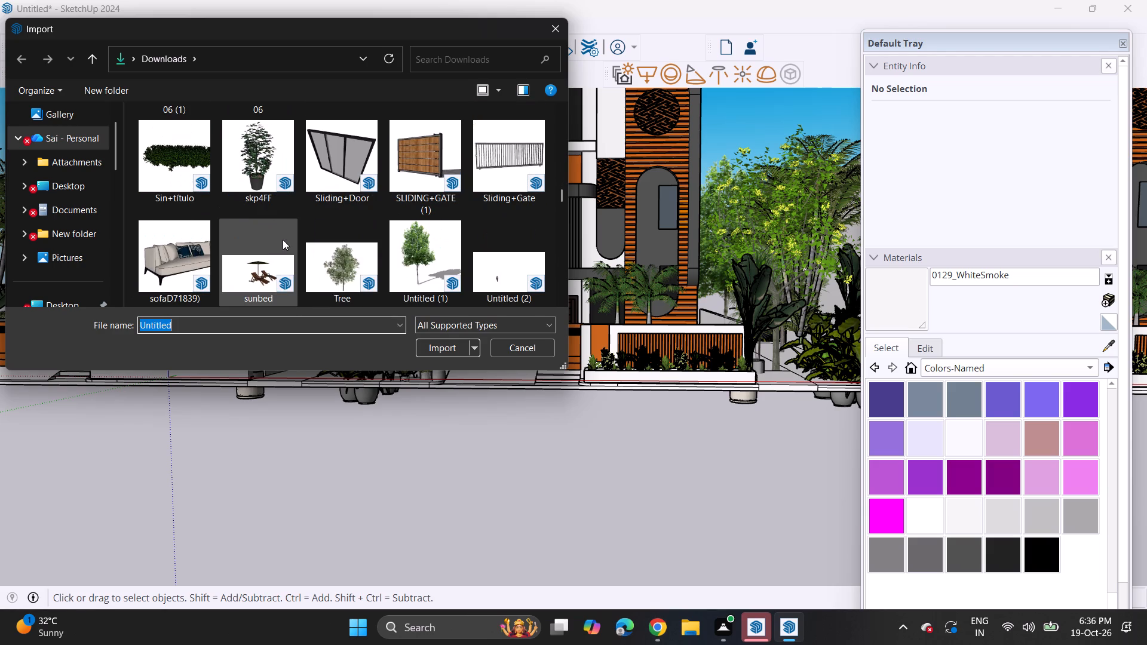
pyautogui.scroll(-1, 275, 244)
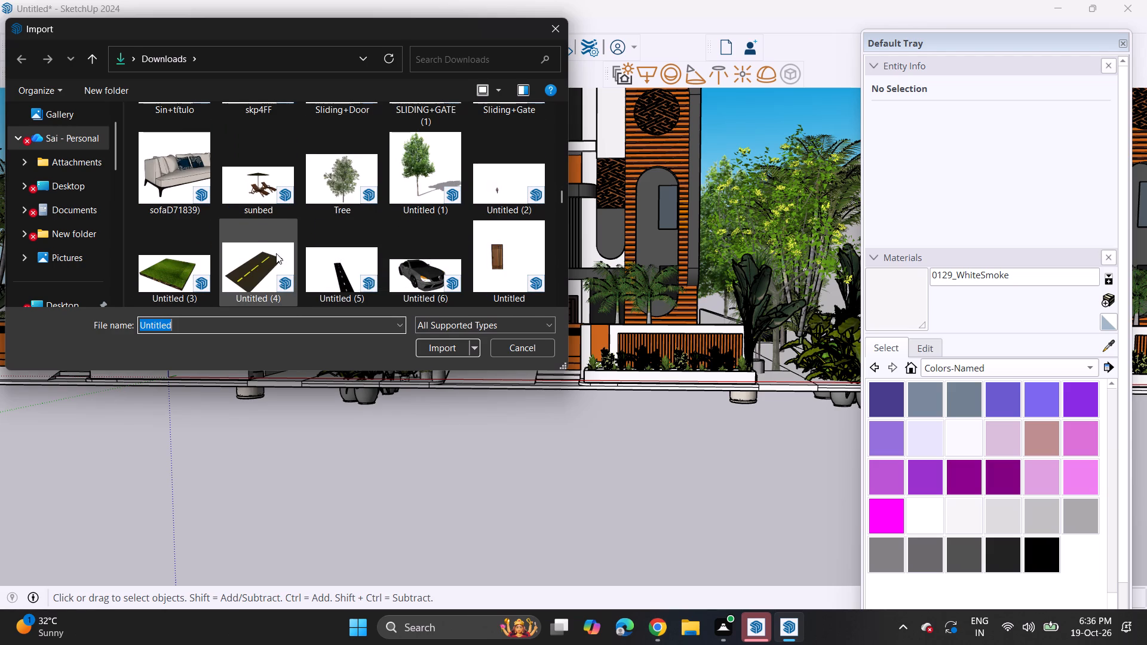
pyautogui.scroll(-1, 277, 256)
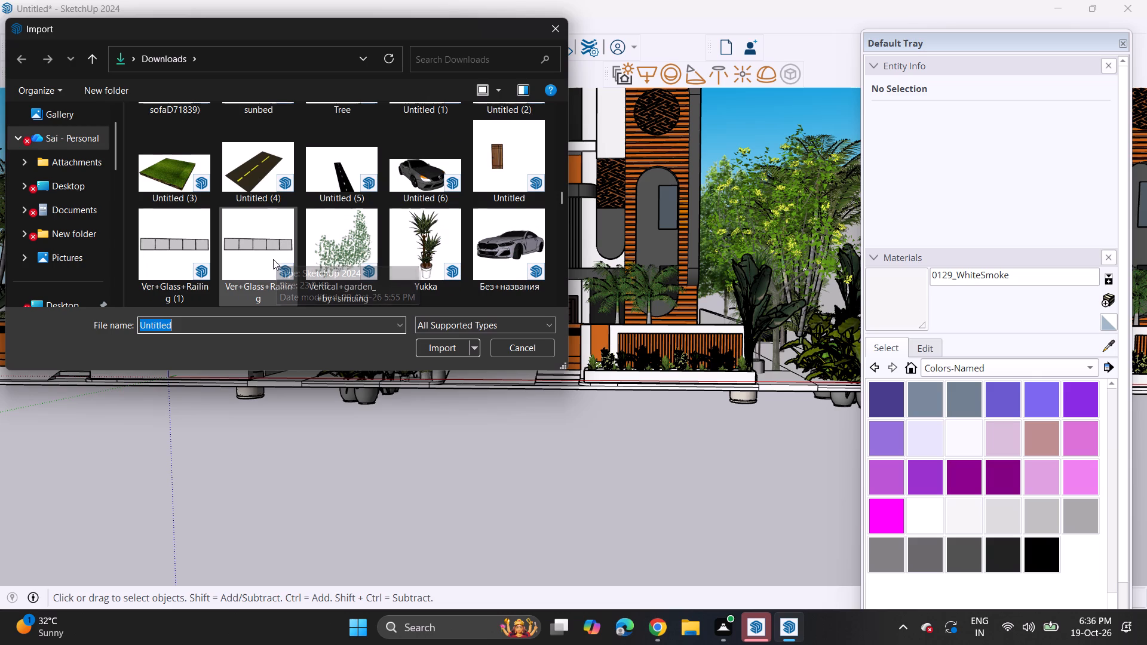
pyautogui.click(323, 185)
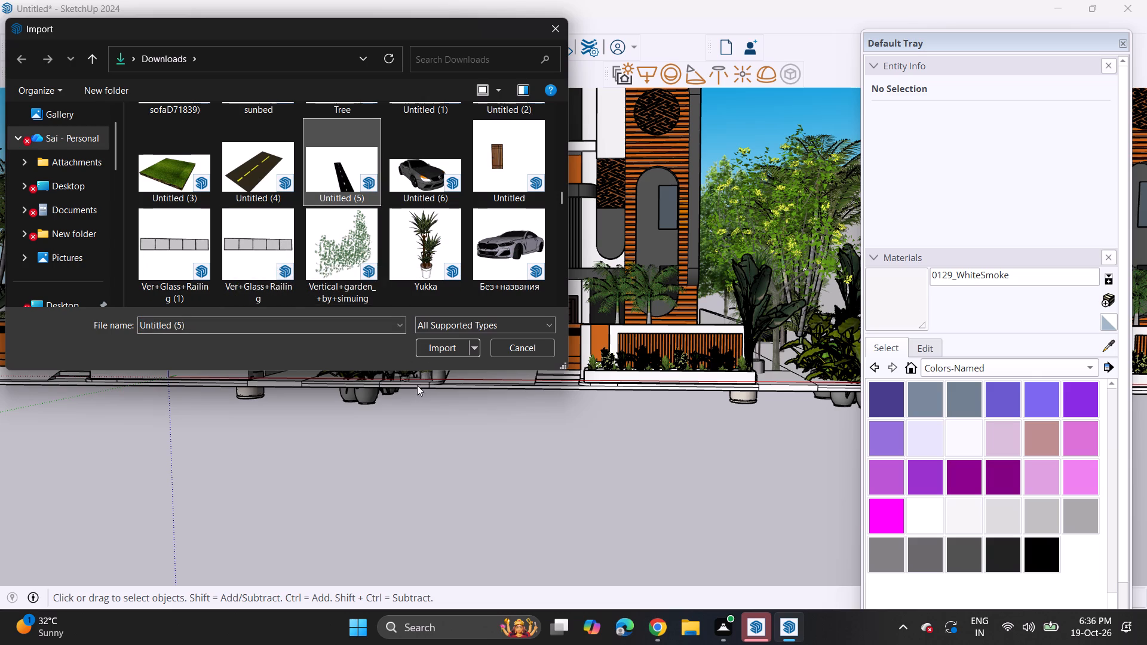
pyautogui.click(440, 347)
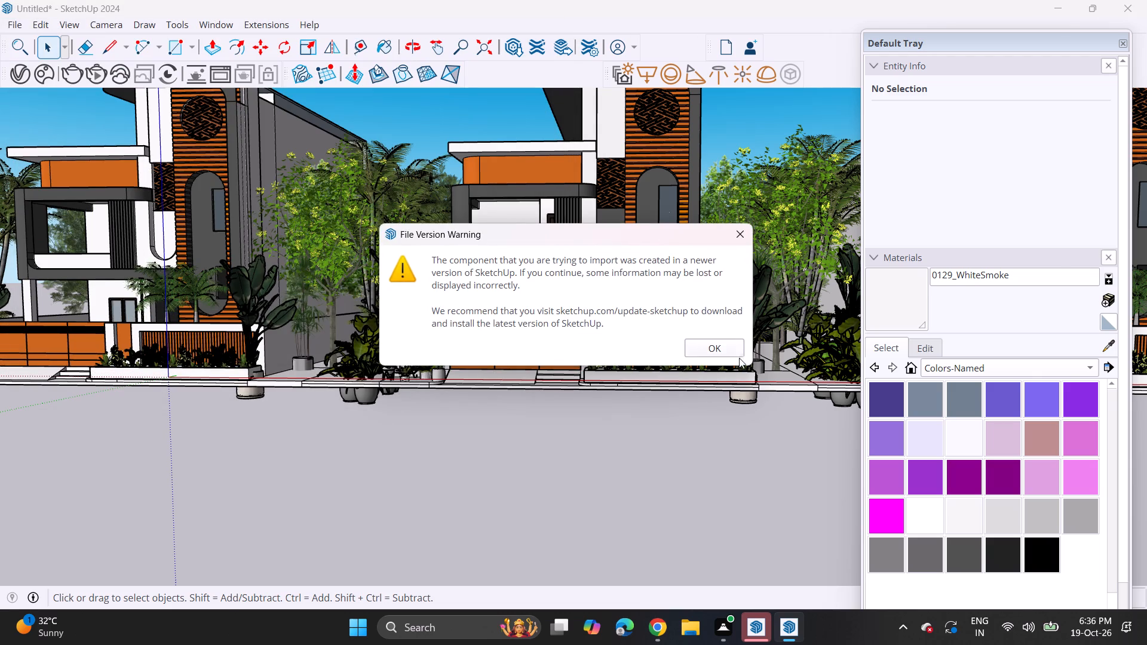
pyautogui.click(734, 354)
pyautogui.scroll(-12, 468, 527)
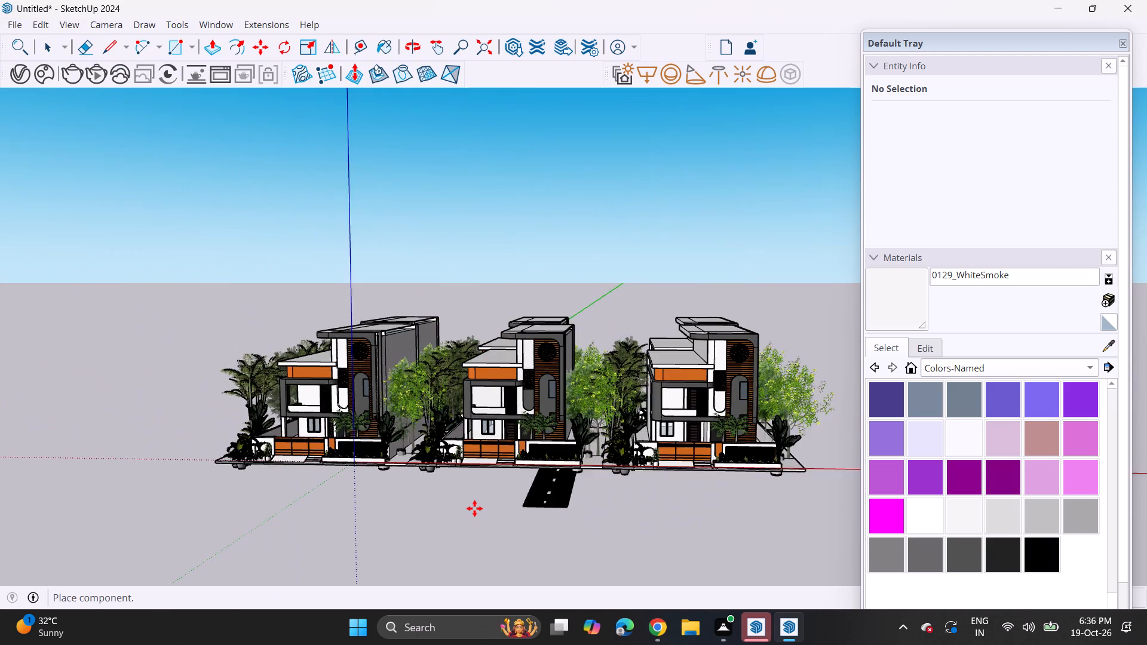
pyautogui.scroll(-7, 474, 508)
pyautogui.click(350, 561)
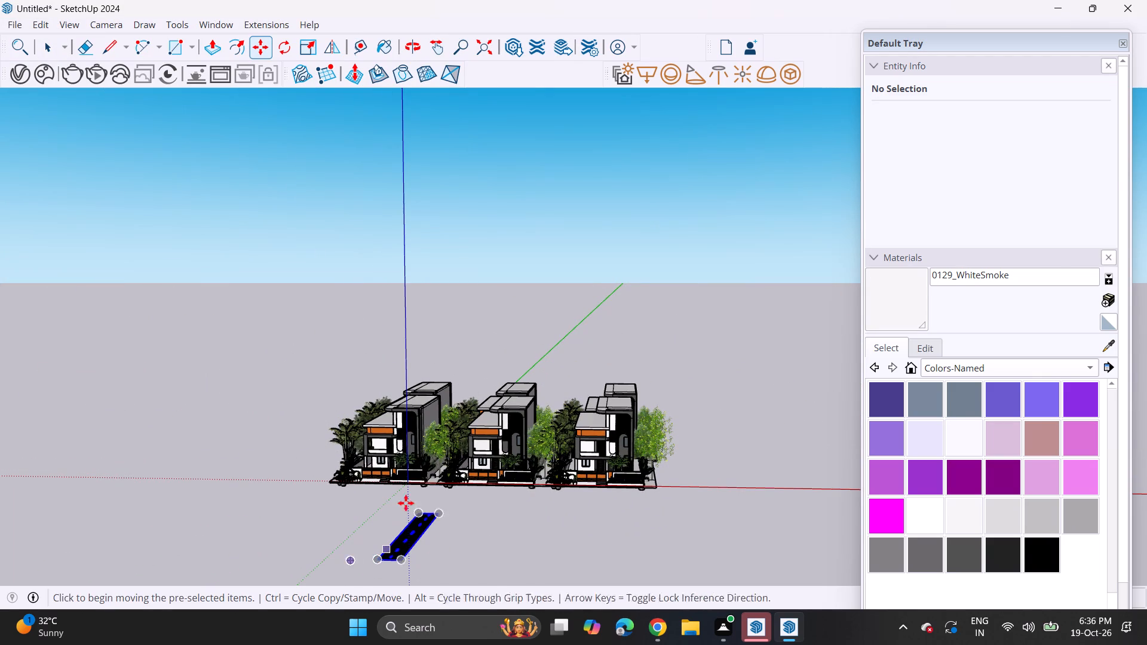
# Rotate the imported road a quarter turn on the ground plane so it runs parallel to the house fronts.
pyautogui.click(290, 56)
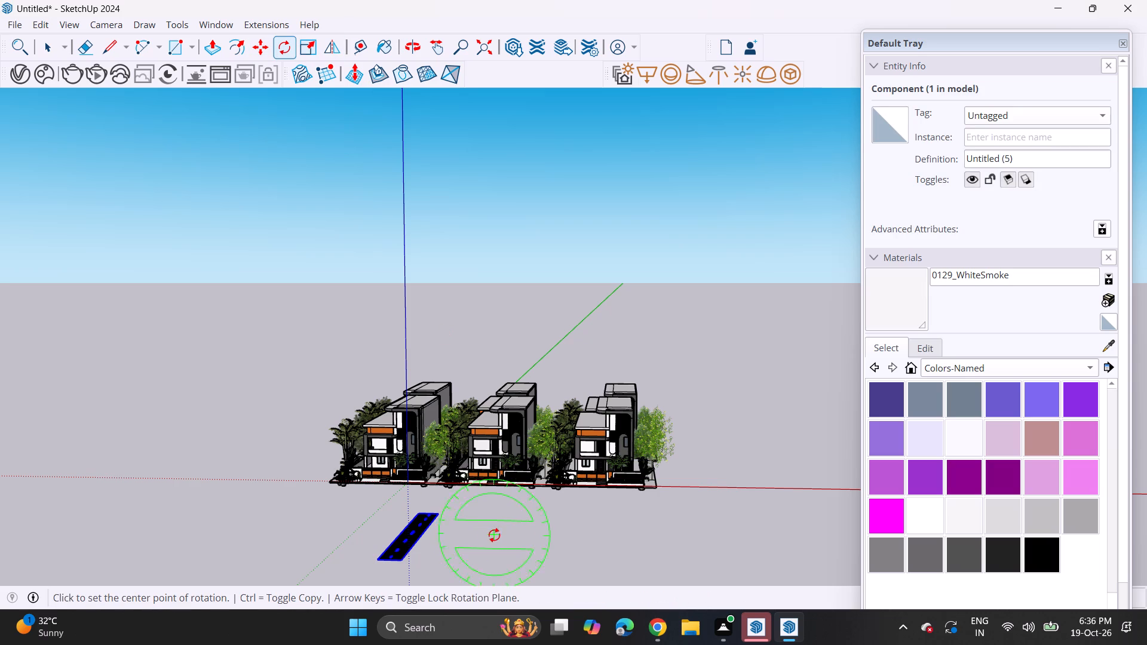
pyautogui.moveTo(496, 516); pyautogui.dragTo(495, 600, button='middle')
pyautogui.click(493, 545)
pyautogui.click(543, 545)
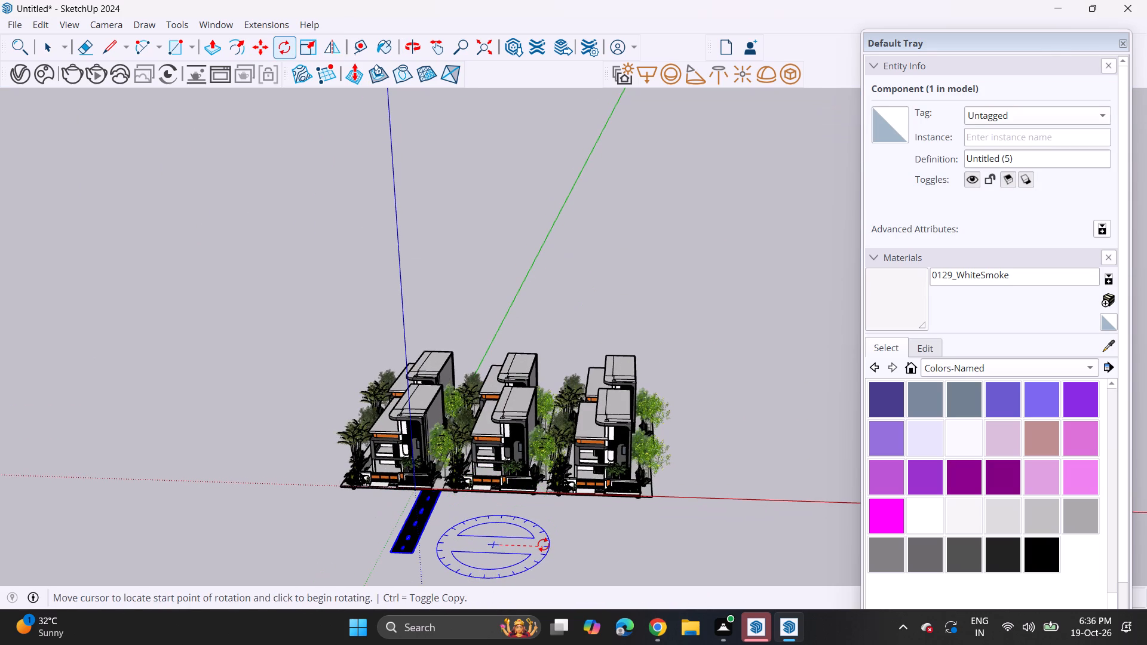
pyautogui.click(496, 520)
# Move the road by its end corner to the outer pavement corner of the end house in the front row.
pyautogui.scroll(-3, 497, 541)
pyautogui.moveTo(508, 551); pyautogui.dragTo(563, 406, button='middle')
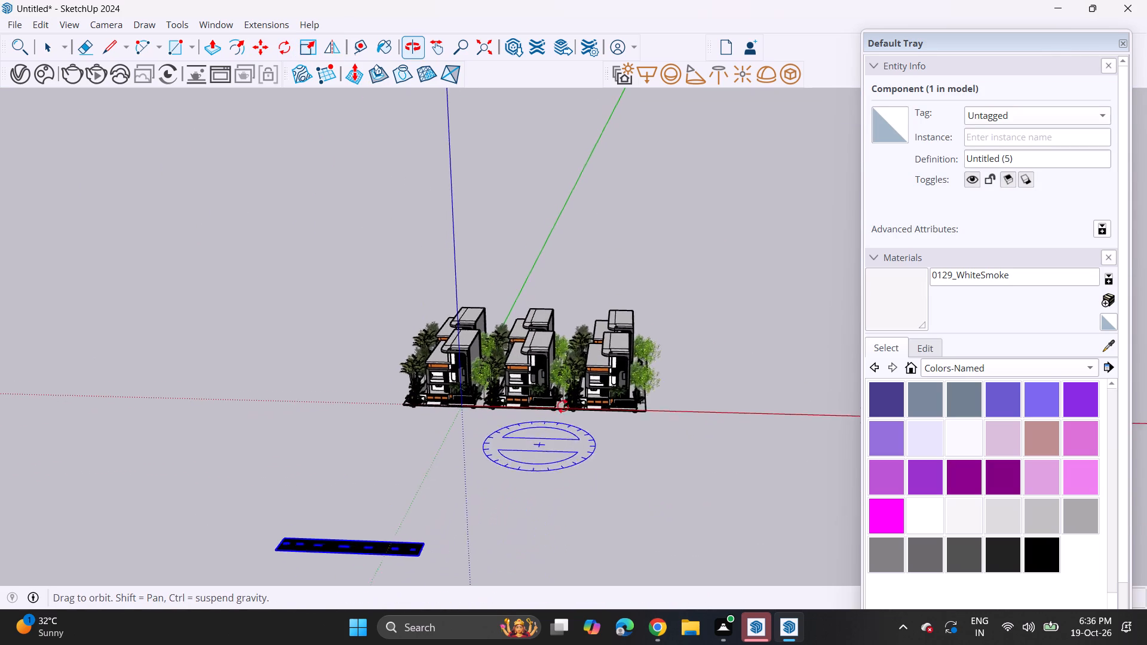
pyautogui.moveTo(563, 406); pyautogui.dragTo(558, 410, button='middle')
pyautogui.moveTo(563, 478); pyautogui.dragTo(581, 435, button='middle')
pyautogui.click(256, 46)
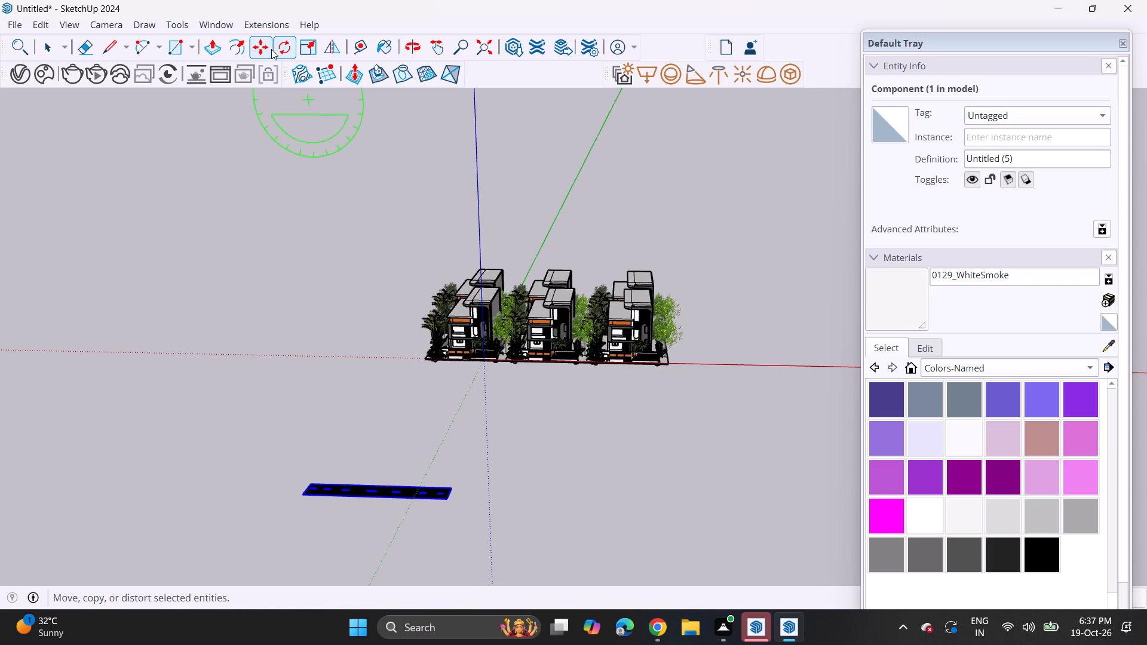
pyautogui.click(455, 486)
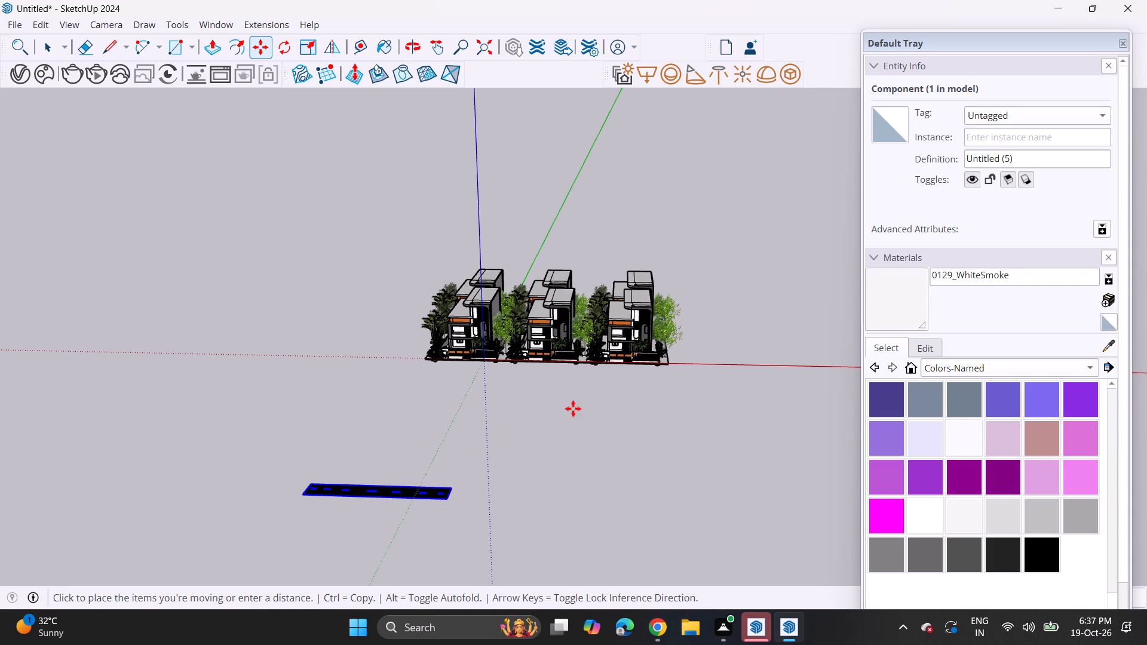
pyautogui.moveTo(646, 363); pyautogui.dragTo(412, 364, button='middle')
pyautogui.scroll(8, 599, 357)
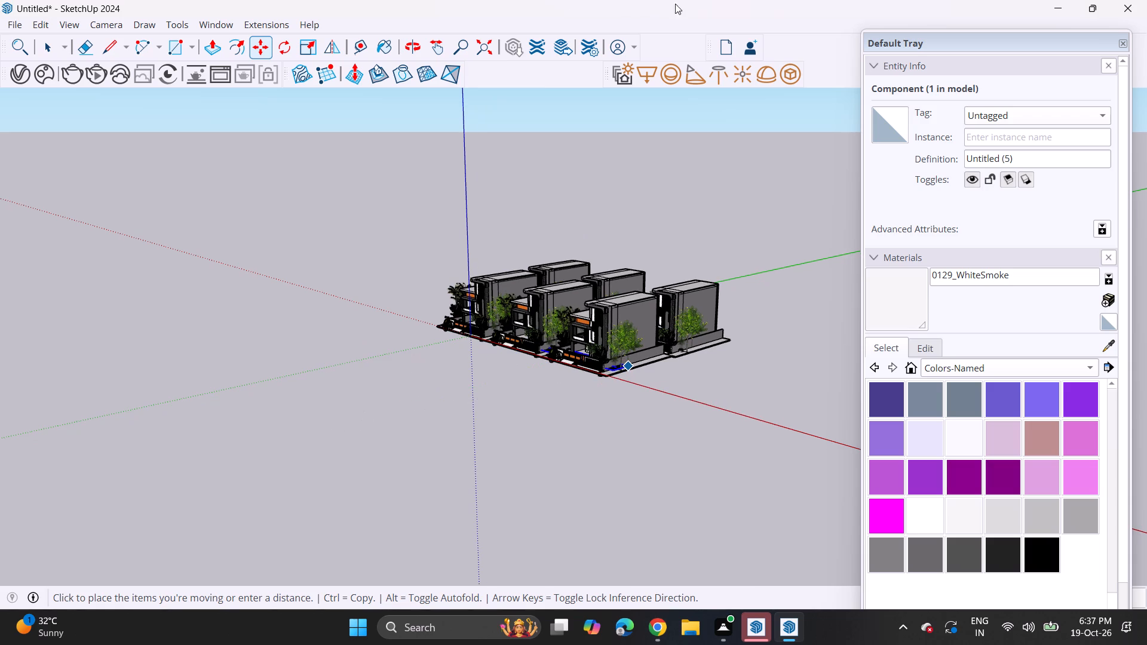
pyautogui.scroll(14, 584, 374)
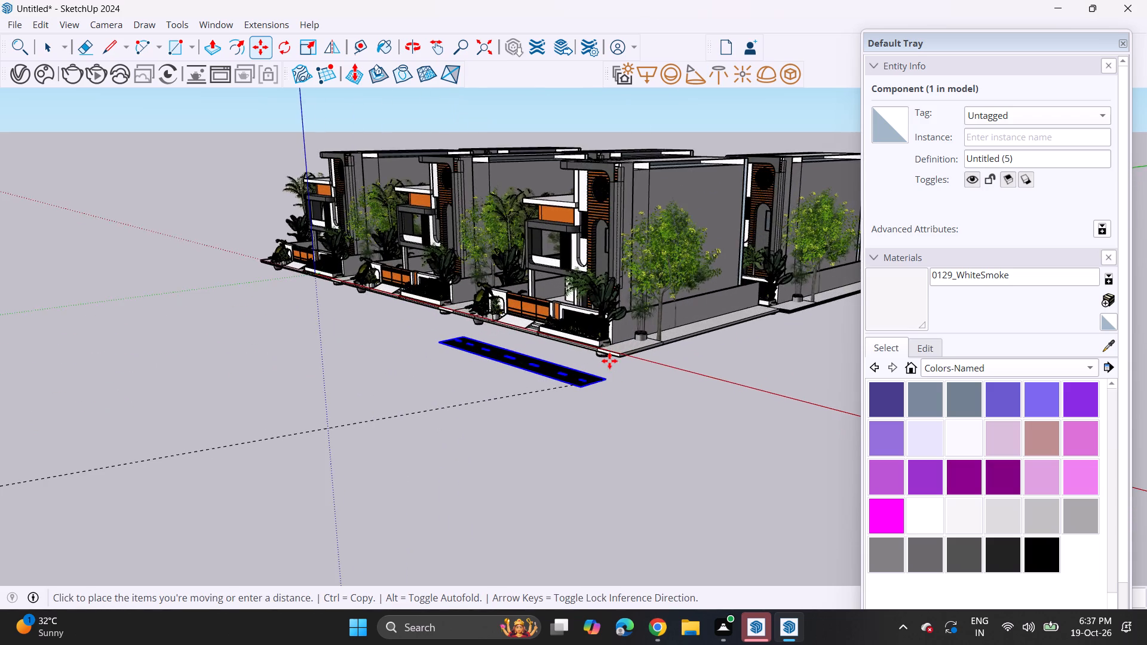
pyautogui.scroll(18, 609, 359)
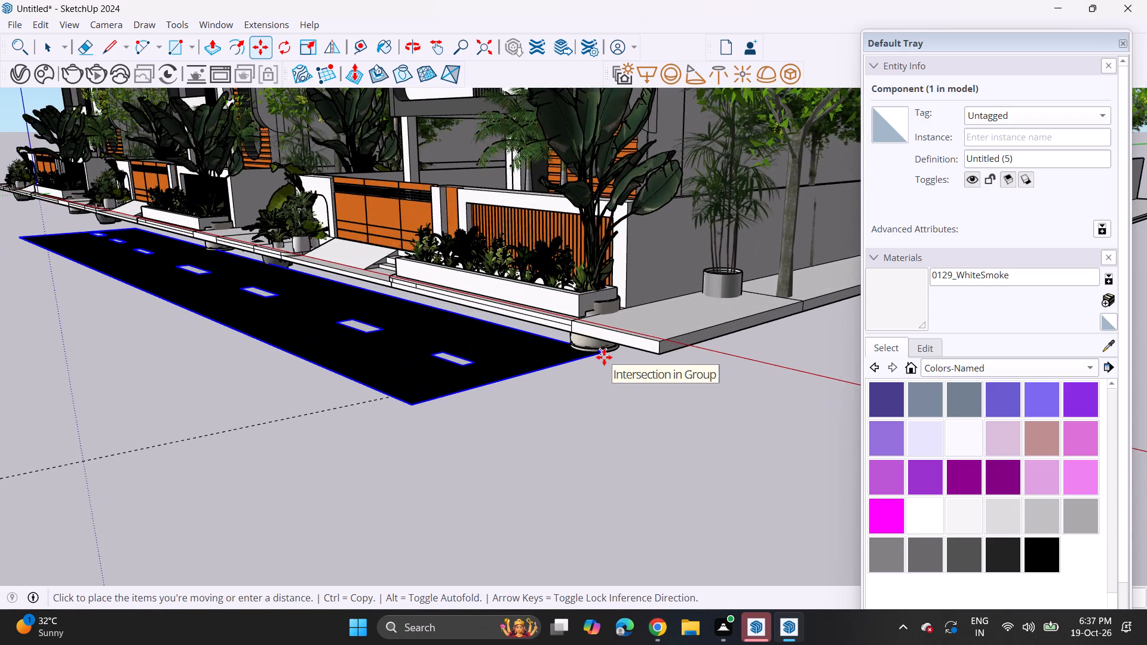
pyautogui.scroll(5, 604, 357)
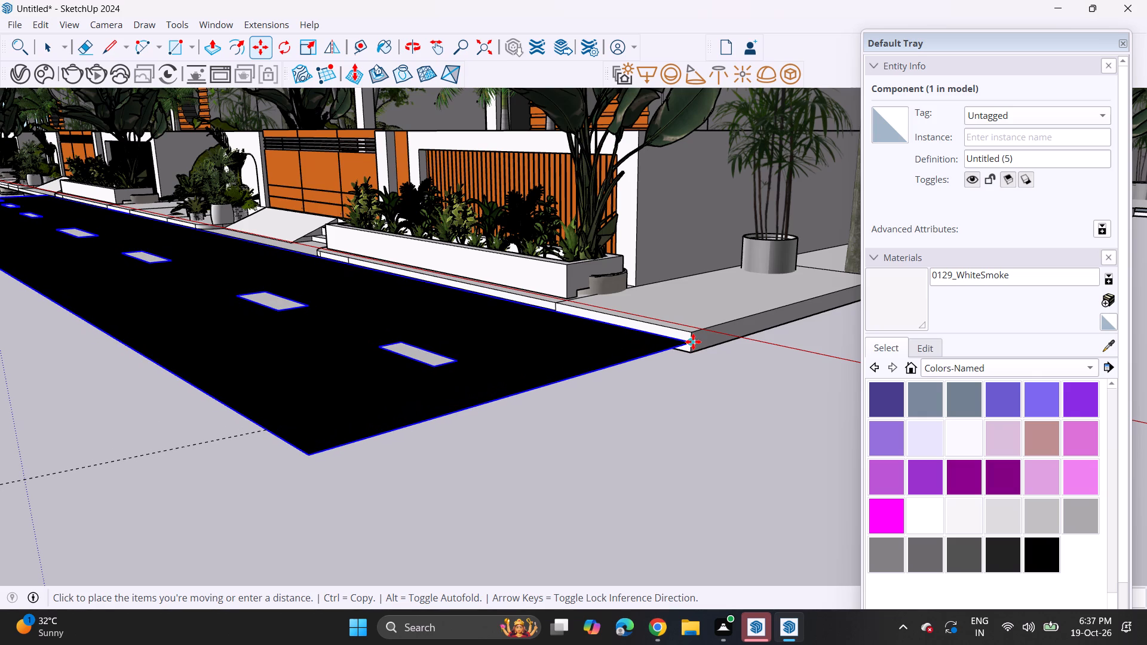
pyautogui.click(693, 342)
# Copy the road by its outer end corner and join the copy to the original's far end, continuing it along the house fronts.
pyautogui.scroll(-4, 225, 239)
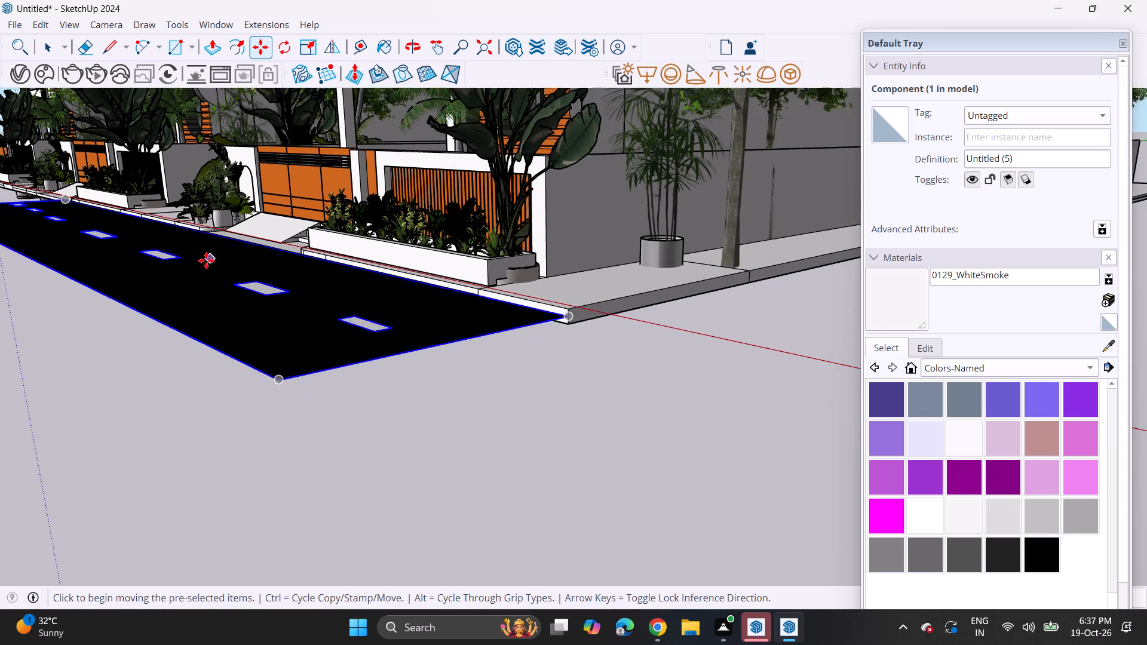
pyautogui.scroll(-6, 206, 260)
pyautogui.scroll(-5, 169, 228)
pyautogui.keyDown('shift'); pyautogui.moveTo(157, 210); pyautogui.dragTo(430, 311, button='middle'); pyautogui.keyUp('shift')
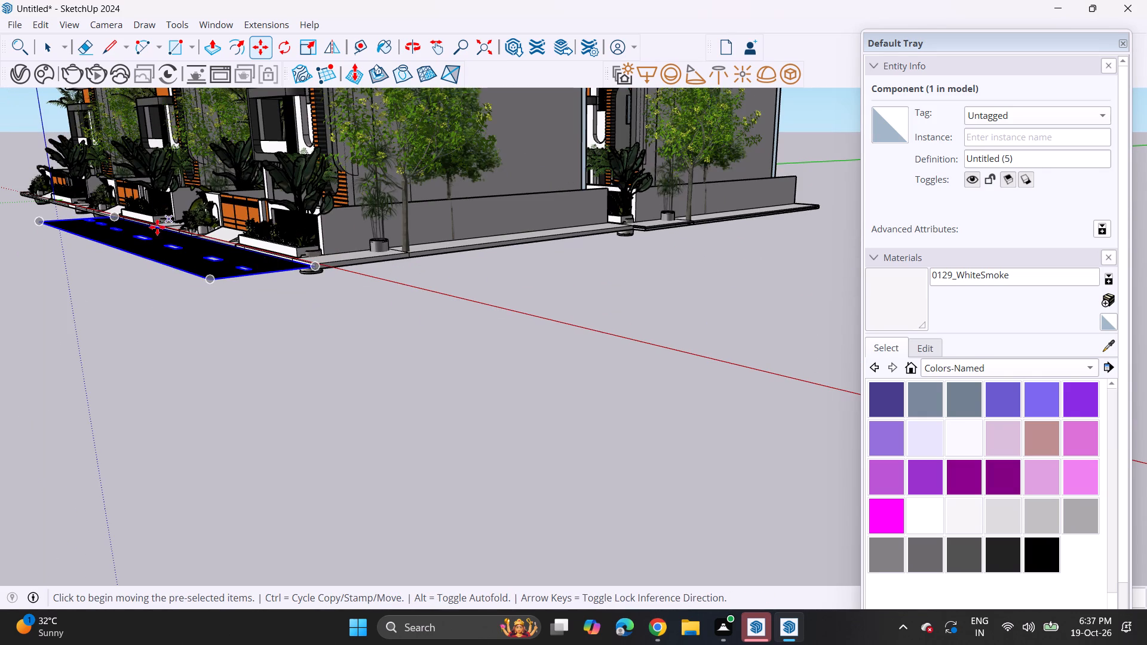
pyautogui.moveTo(140, 231); pyautogui.dragTo(230, 265, button='middle')
pyautogui.scroll(1, 230, 265)
pyautogui.moveTo(130, 253); pyautogui.dragTo(458, 324, button='middle')
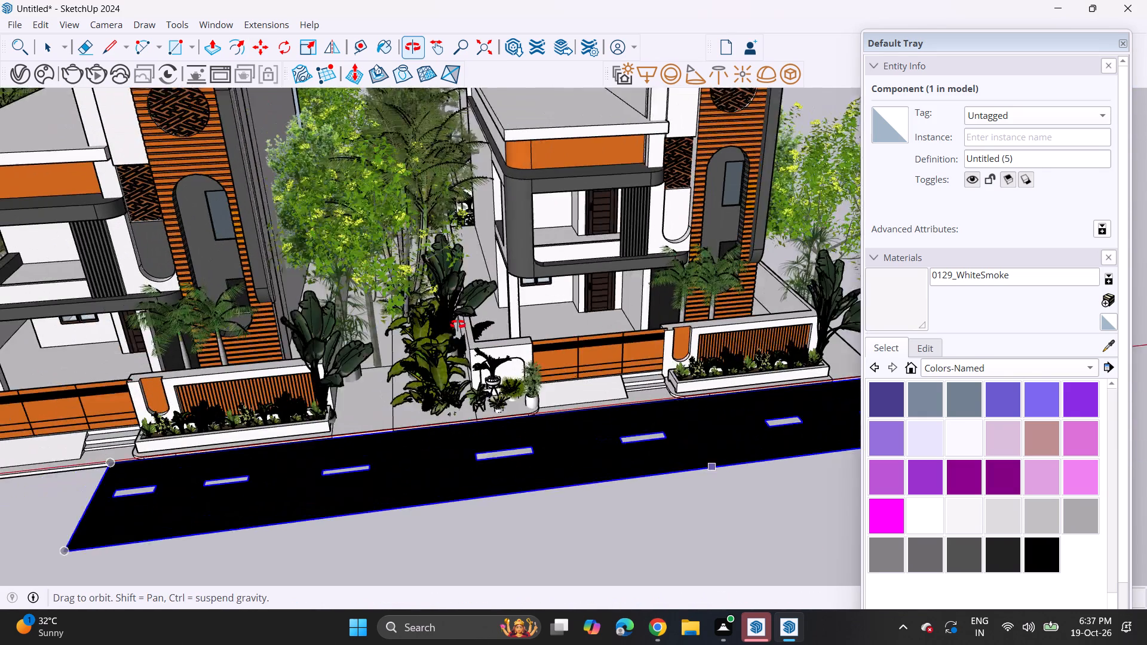
pyautogui.moveTo(458, 324); pyautogui.dragTo(458, 311, button='middle')
pyautogui.scroll(-4, 453, 291)
pyautogui.keyDown('shift'); pyautogui.moveTo(424, 367); pyautogui.dragTo(468, 303, button='middle'); pyautogui.keyUp('shift')
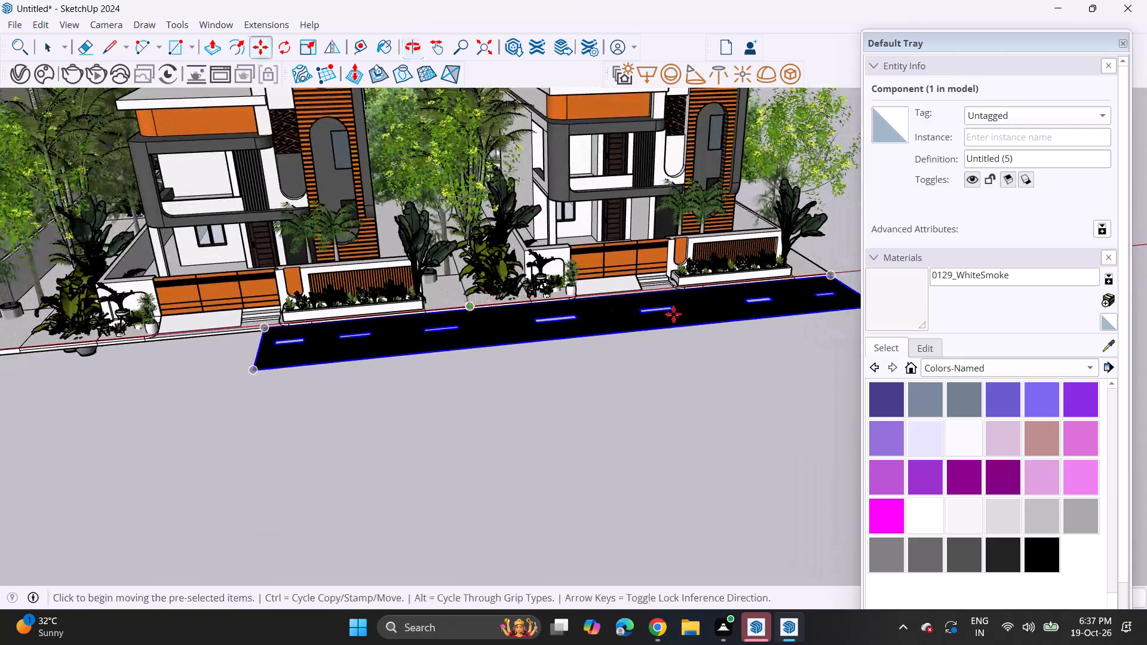
pyautogui.scroll(-6, 719, 304)
pyautogui.click(809, 311)
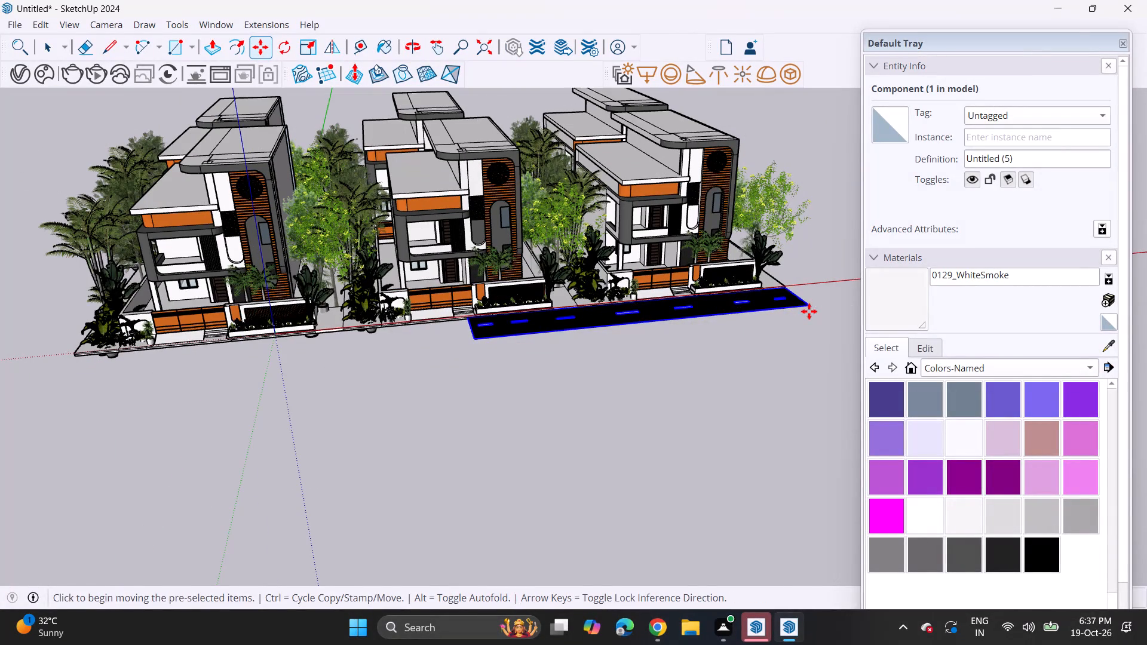
pyautogui.scroll(7, 495, 340)
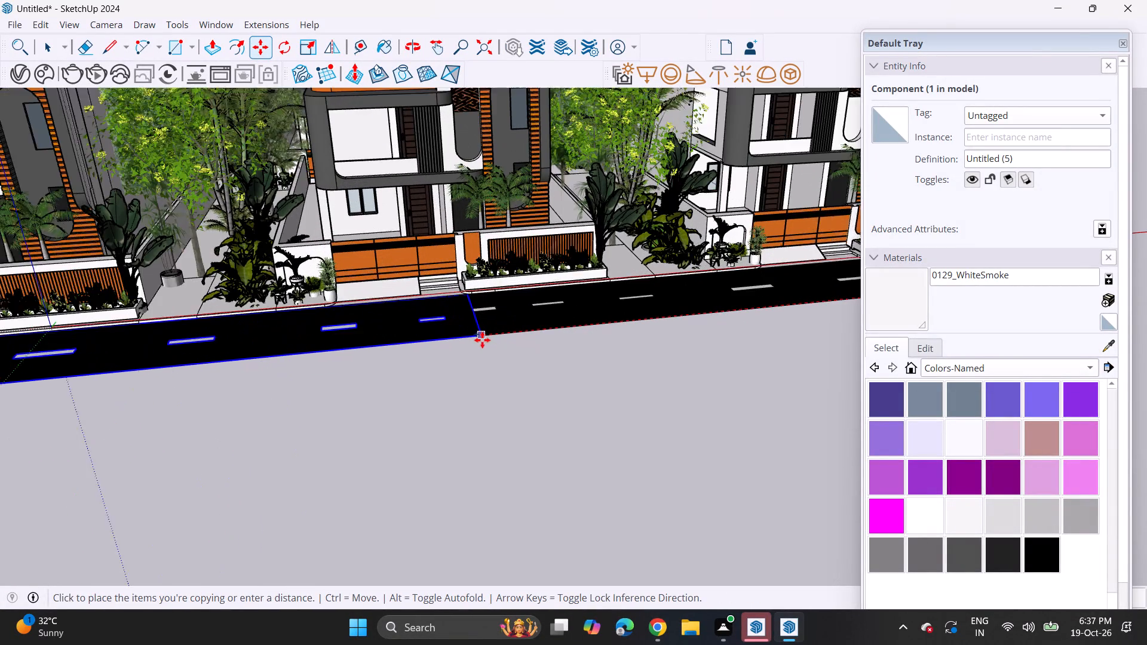
pyautogui.scroll(12, 482, 340)
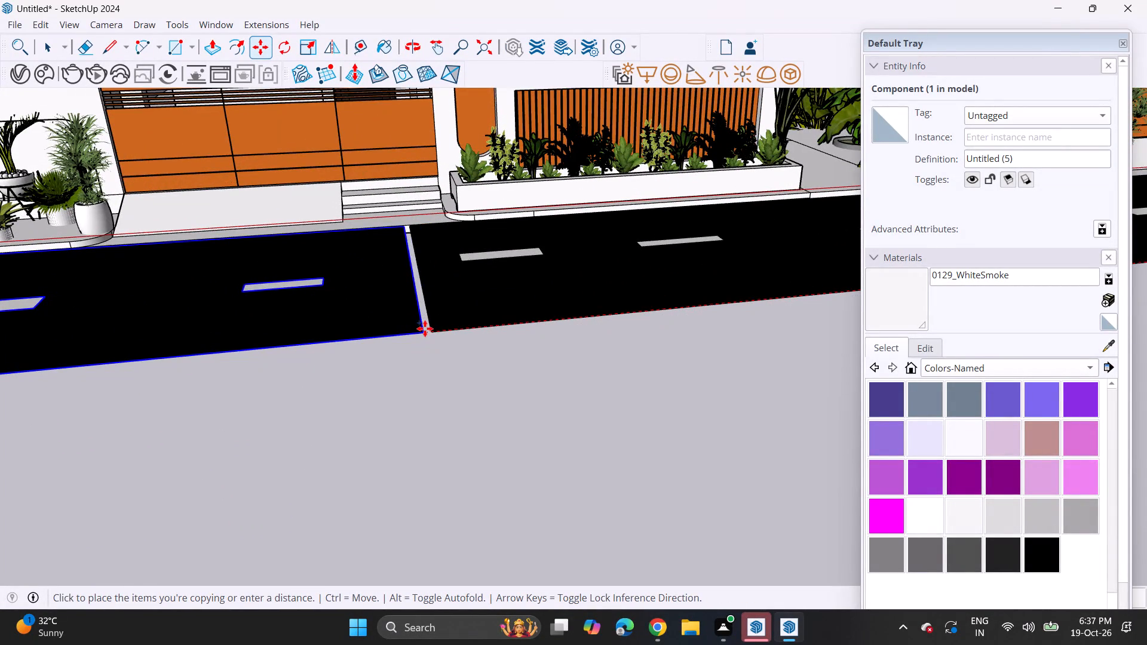
pyautogui.click(430, 332)
pyautogui.press('space')
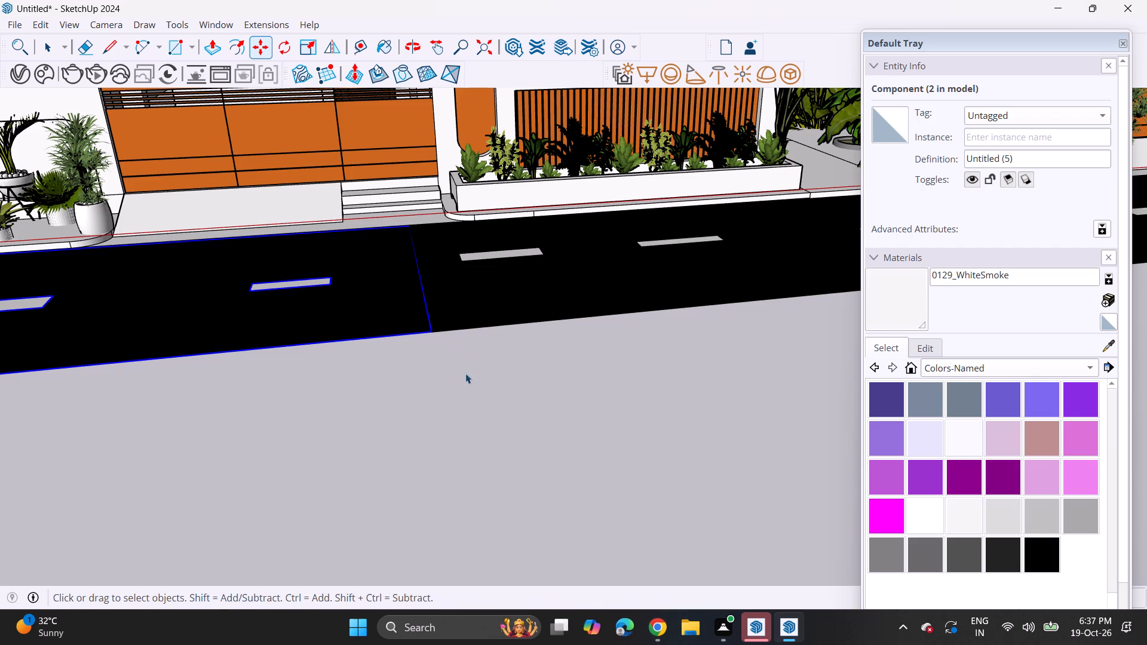
pyautogui.click(464, 386)
# Paint the kerb top around the planter and the strip before the entrance steps with Groundcover Sand Smooth from Landscaping, Fencing and Vegetation.
pyautogui.scroll(-4, 468, 385)
pyautogui.moveTo(487, 363); pyautogui.dragTo(439, 327, button='middle')
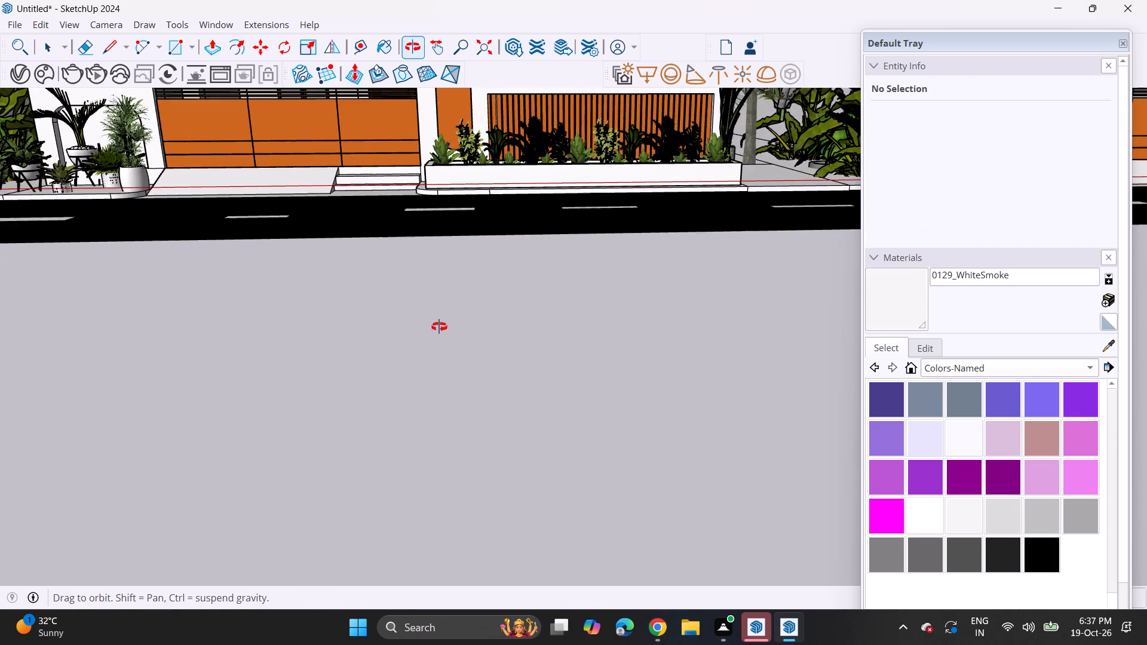
pyautogui.moveTo(439, 327); pyautogui.dragTo(502, 425, button='middle')
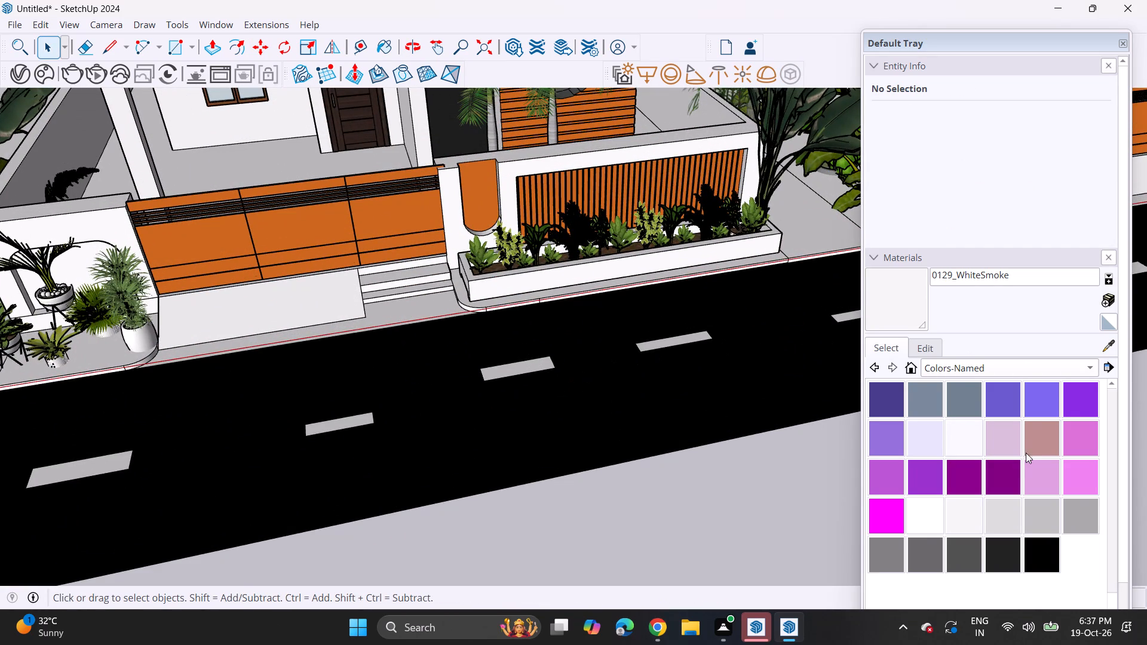
pyautogui.click(1007, 374)
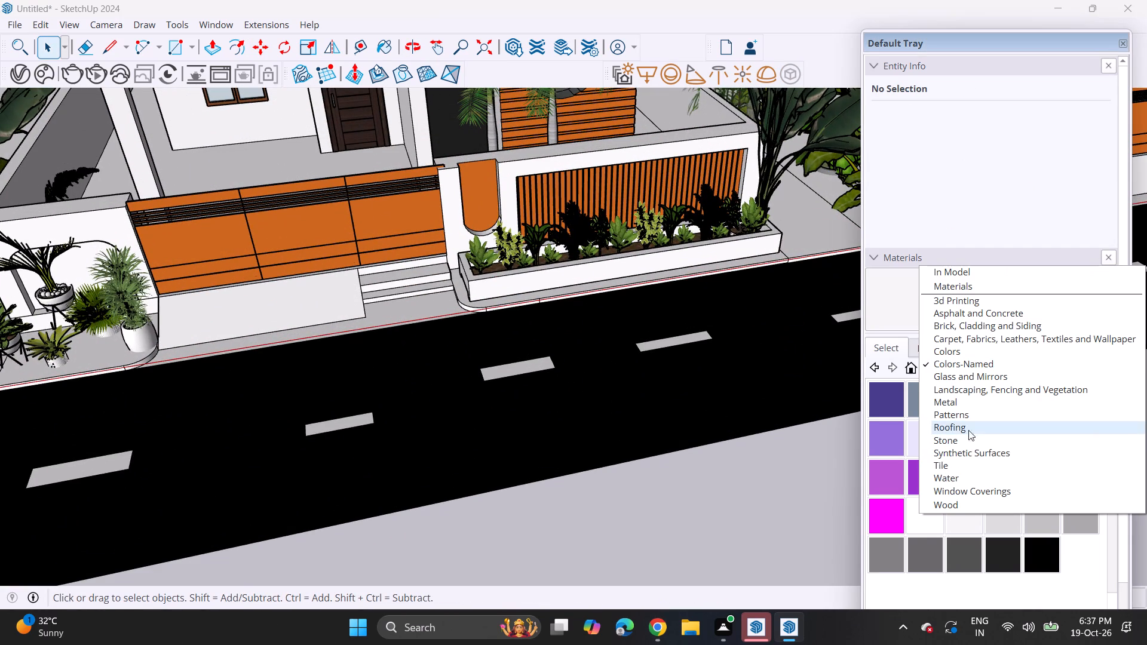
pyautogui.click(964, 468)
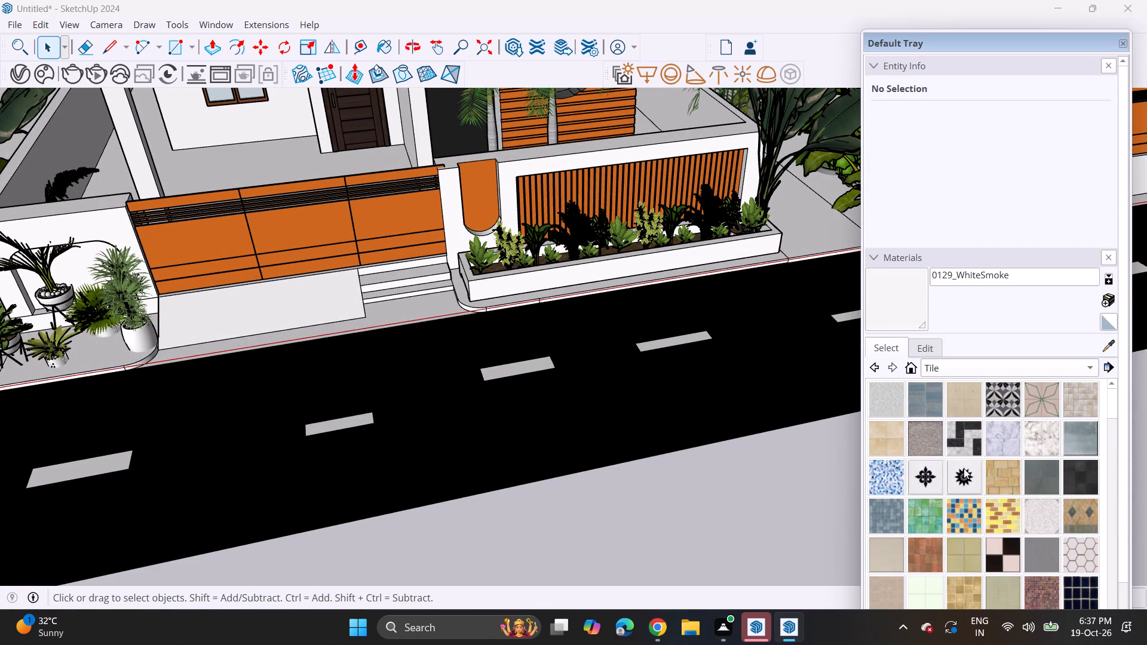
pyautogui.scroll(-3, 944, 486)
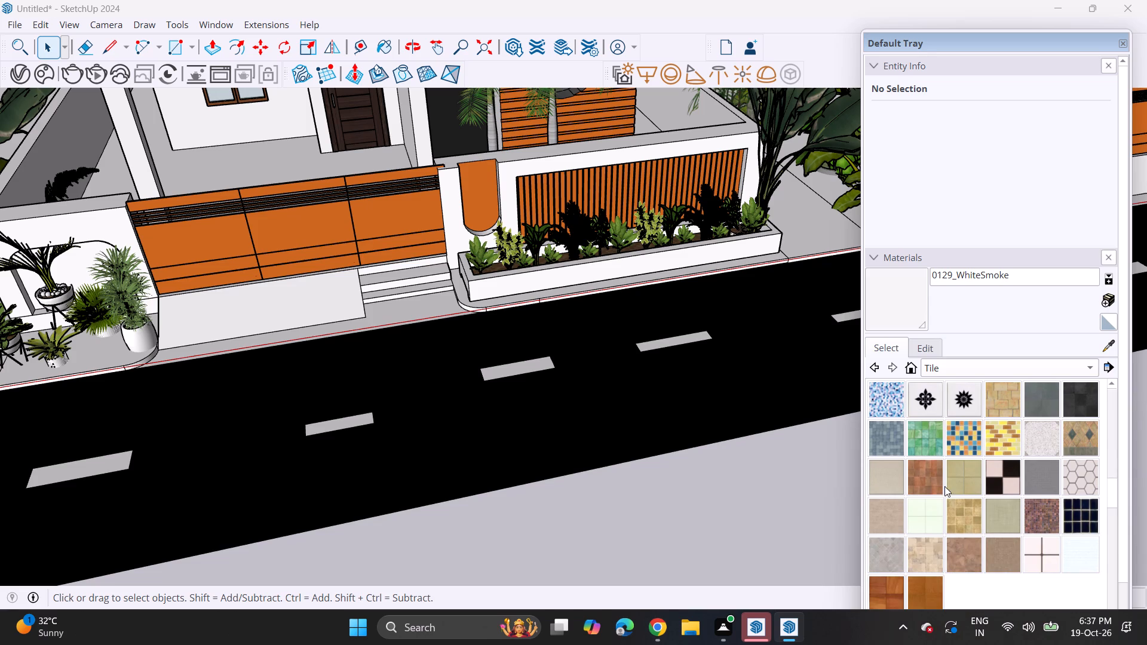
pyautogui.click(1011, 373)
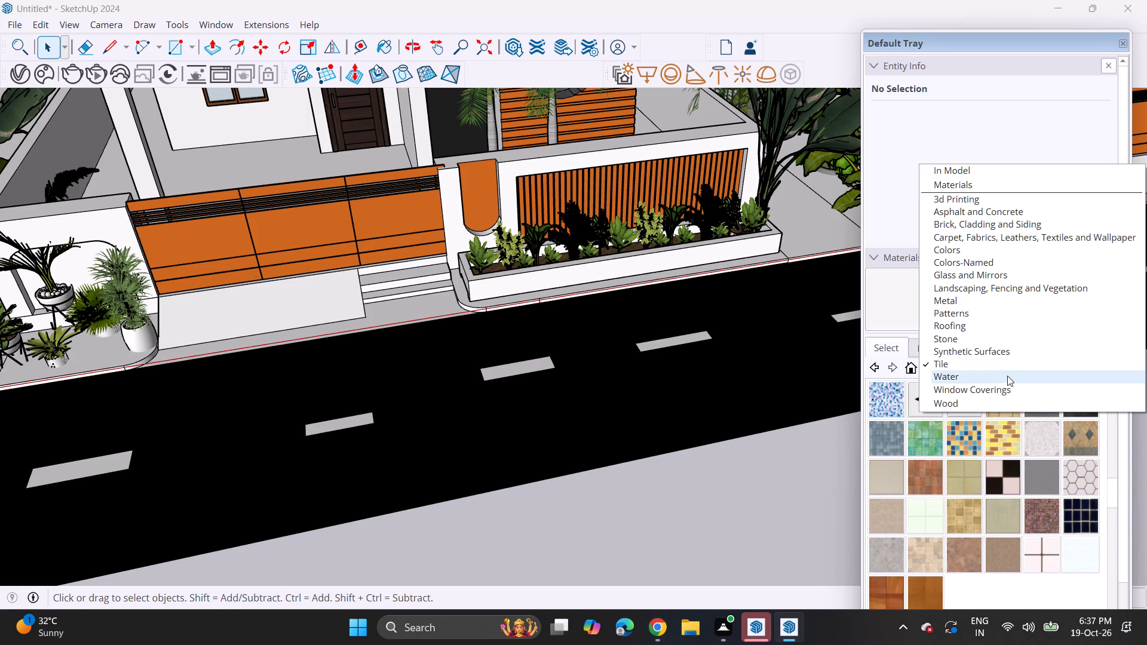
pyautogui.click(996, 330)
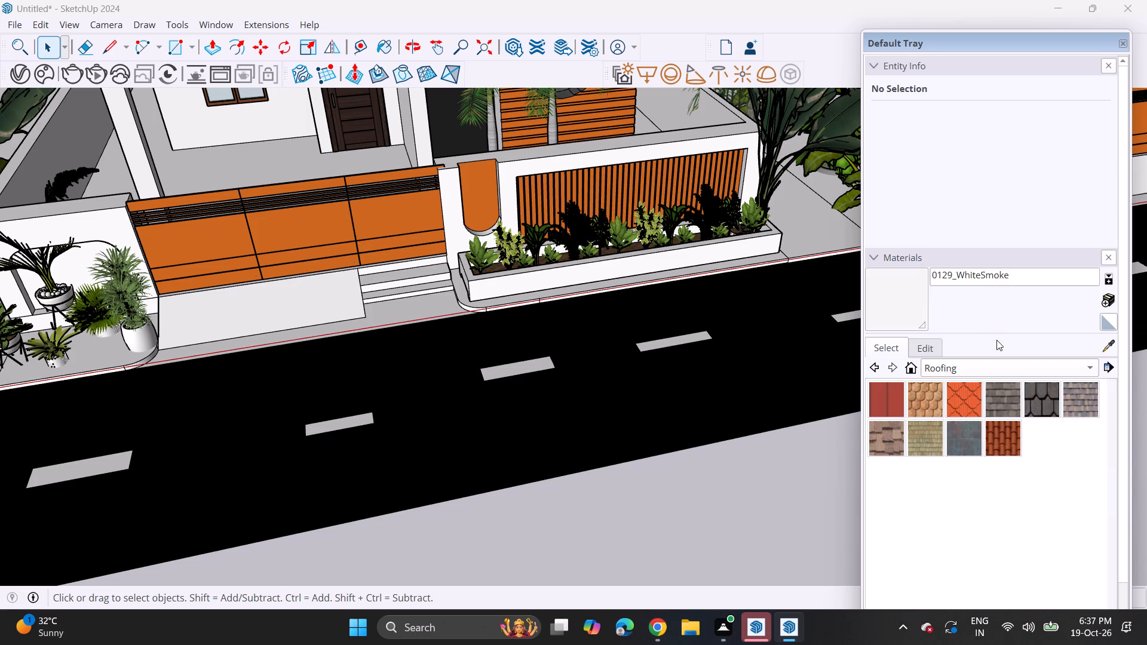
pyautogui.click(1010, 367)
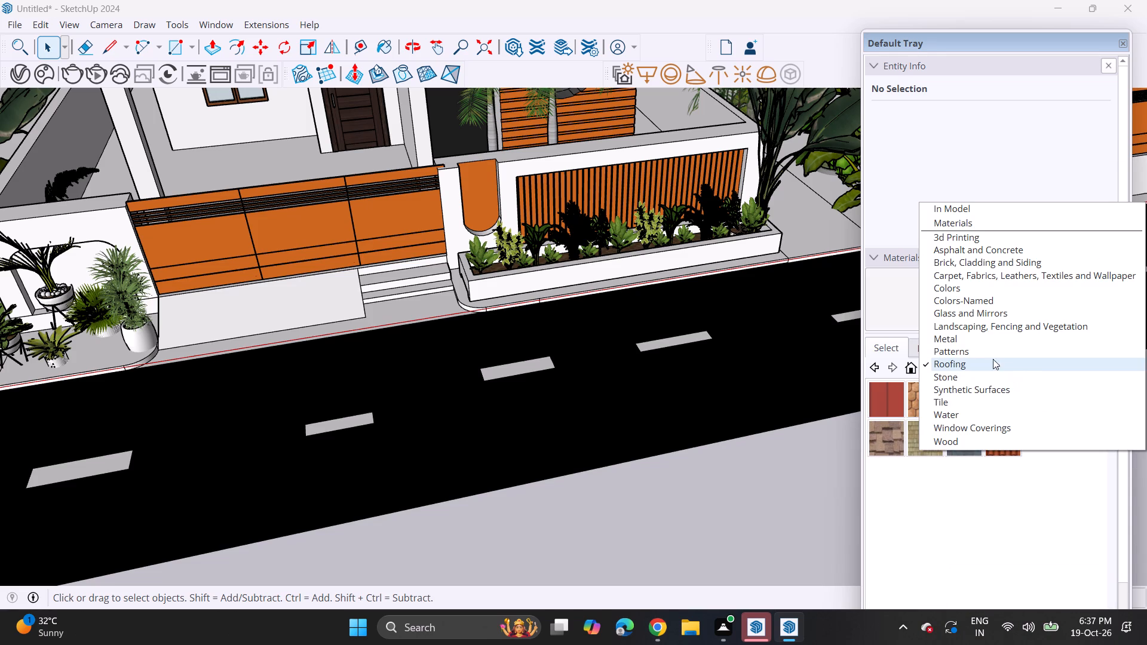
pyautogui.click(996, 328)
pyautogui.scroll(-5, 999, 469)
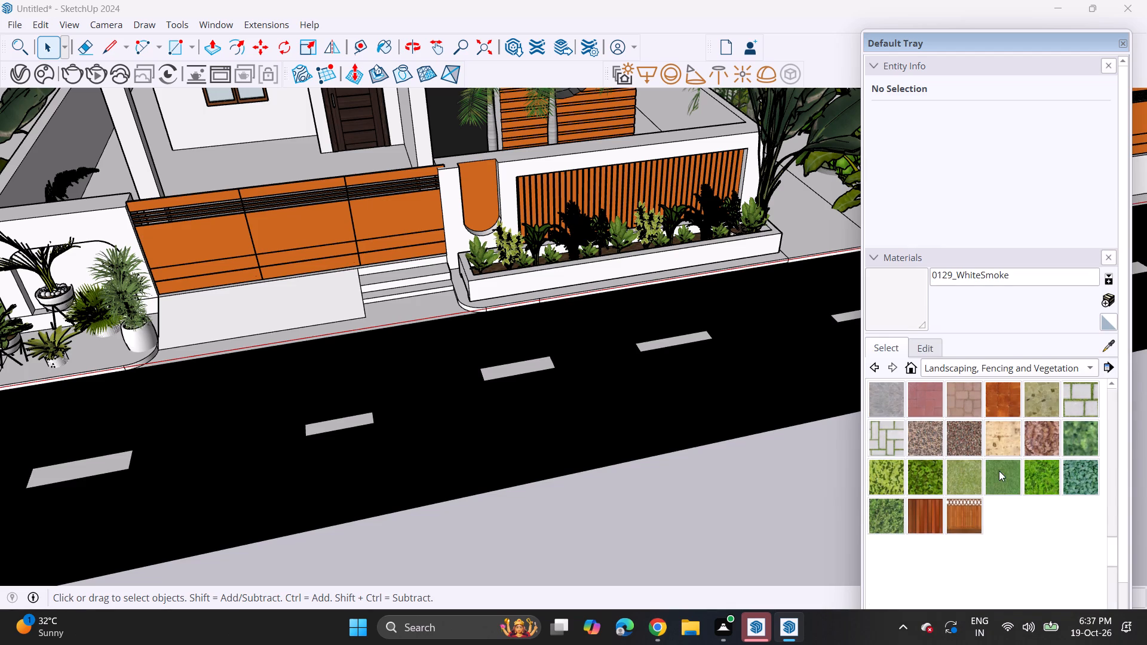
pyautogui.scroll(3, 1009, 407)
pyautogui.click(993, 469)
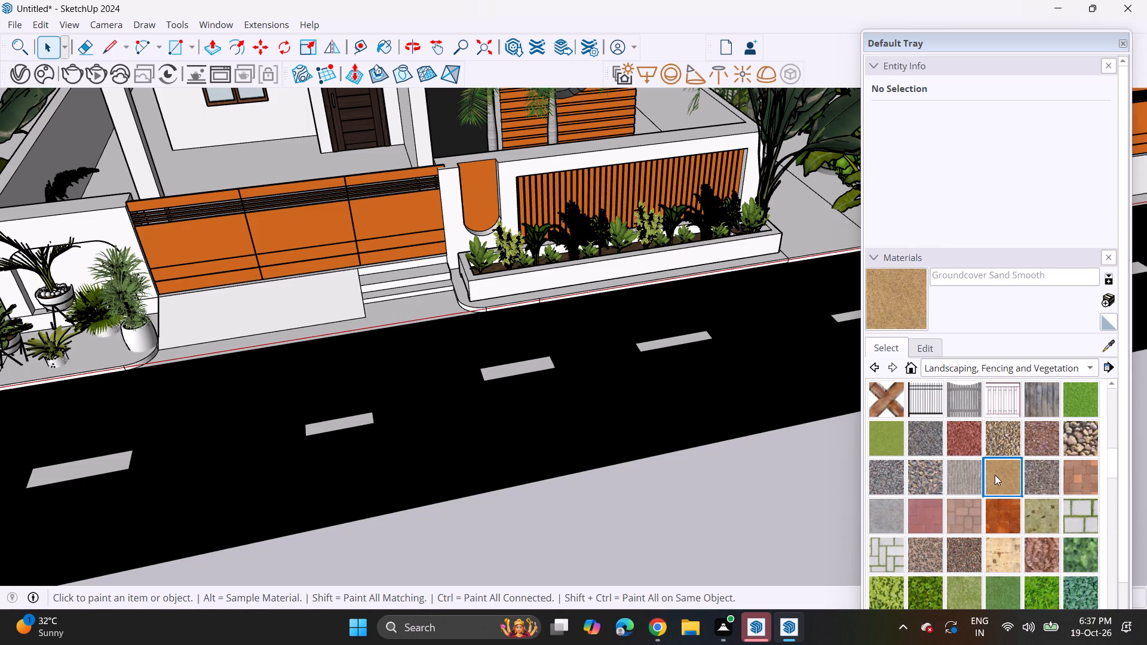
pyautogui.moveTo(1026, 508); pyautogui.dragTo(1008, 478, button='middle')
pyautogui.scroll(4, 511, 303)
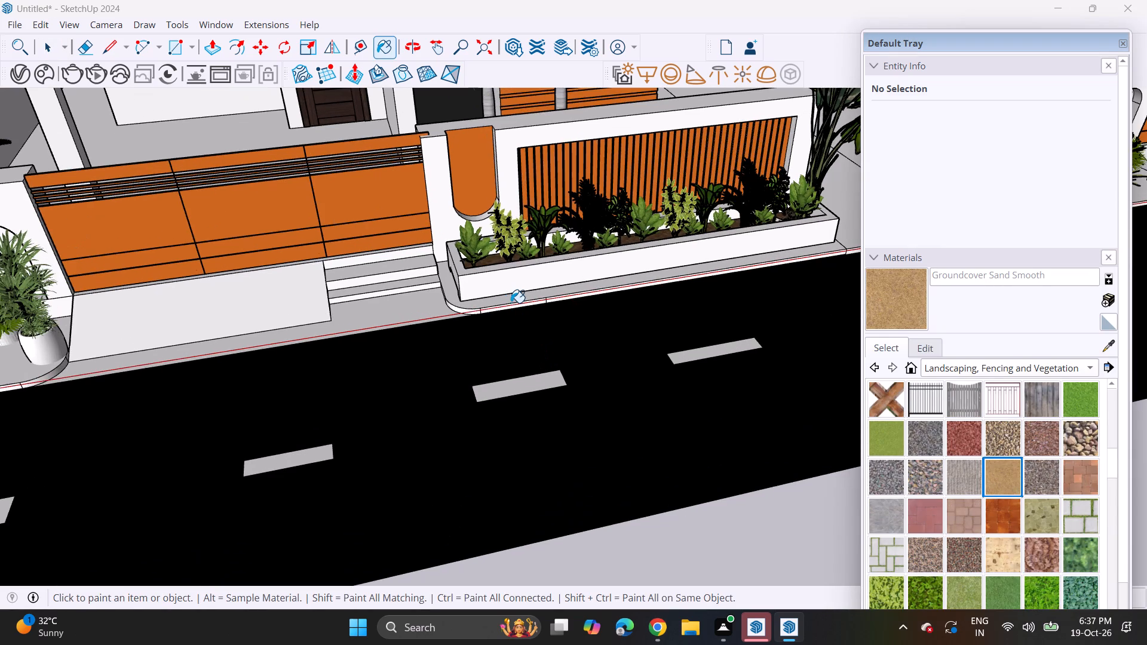
pyautogui.scroll(6, 511, 303)
pyautogui.click(511, 303)
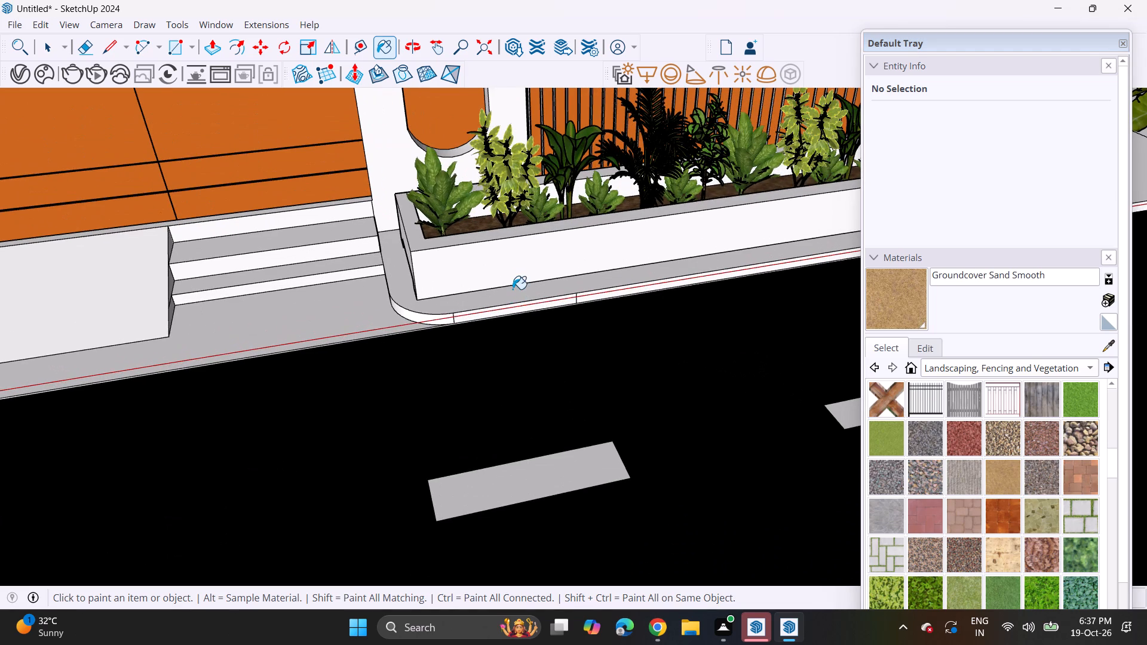
pyautogui.click(513, 289)
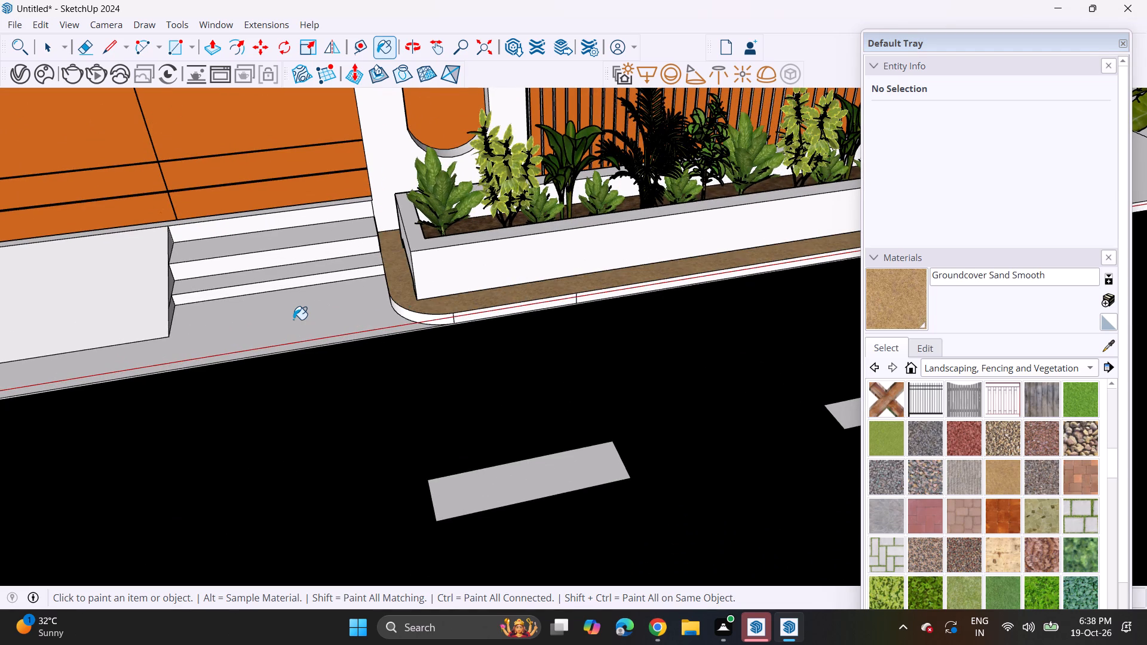
pyautogui.click(293, 320)
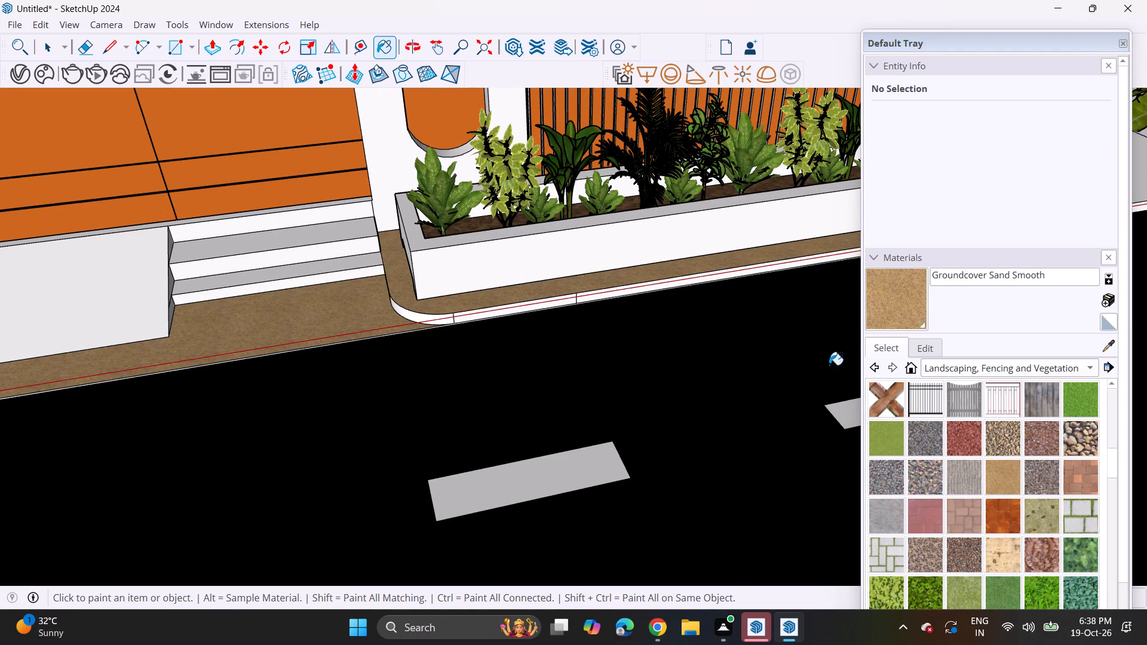
# Paint the middle house's entrance step treads, top riser and gate ramp with Pavers with Grass Herringbone.
pyautogui.scroll(-2, 962, 472)
pyautogui.click(891, 482)
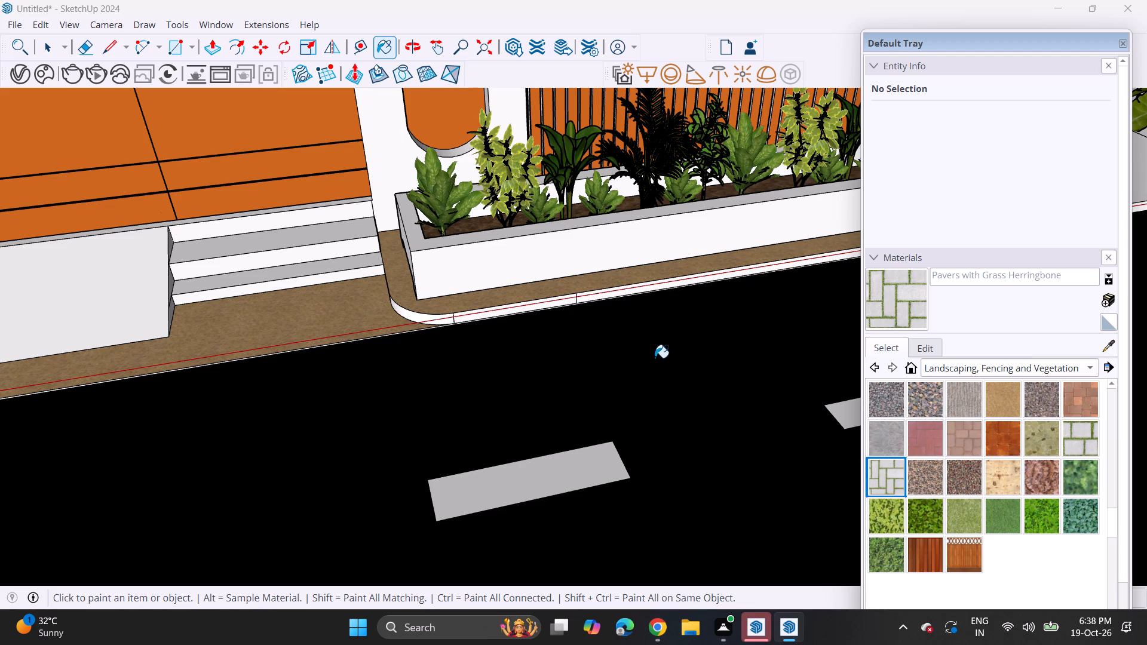
pyautogui.click(205, 259)
pyautogui.click(213, 282)
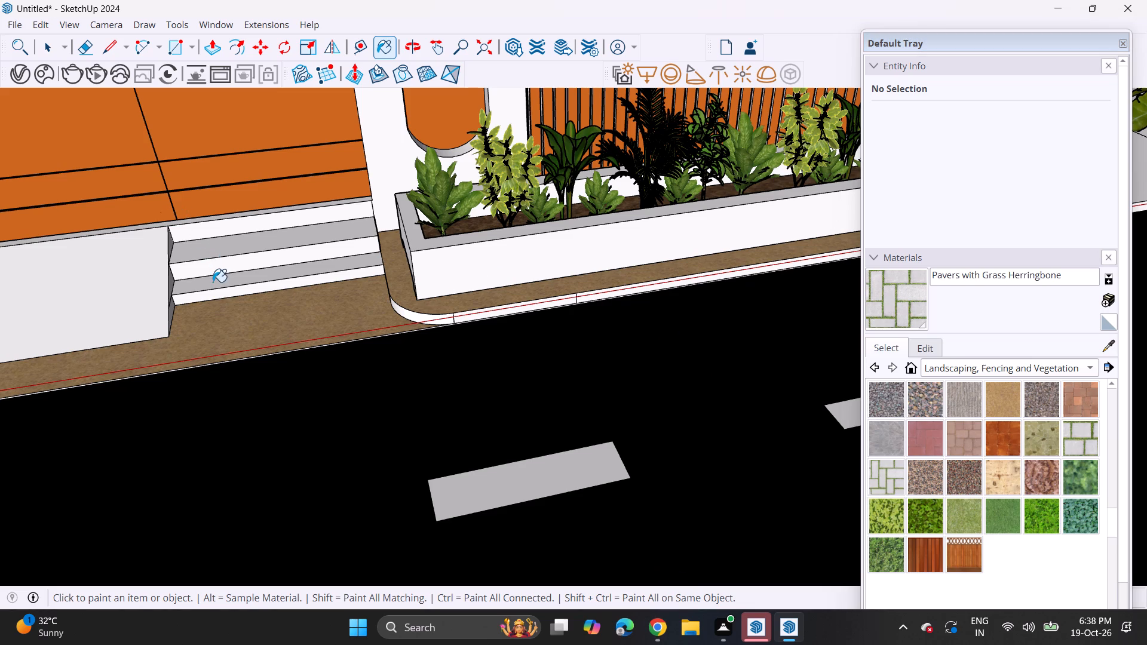
pyautogui.click(222, 251)
pyautogui.click(240, 222)
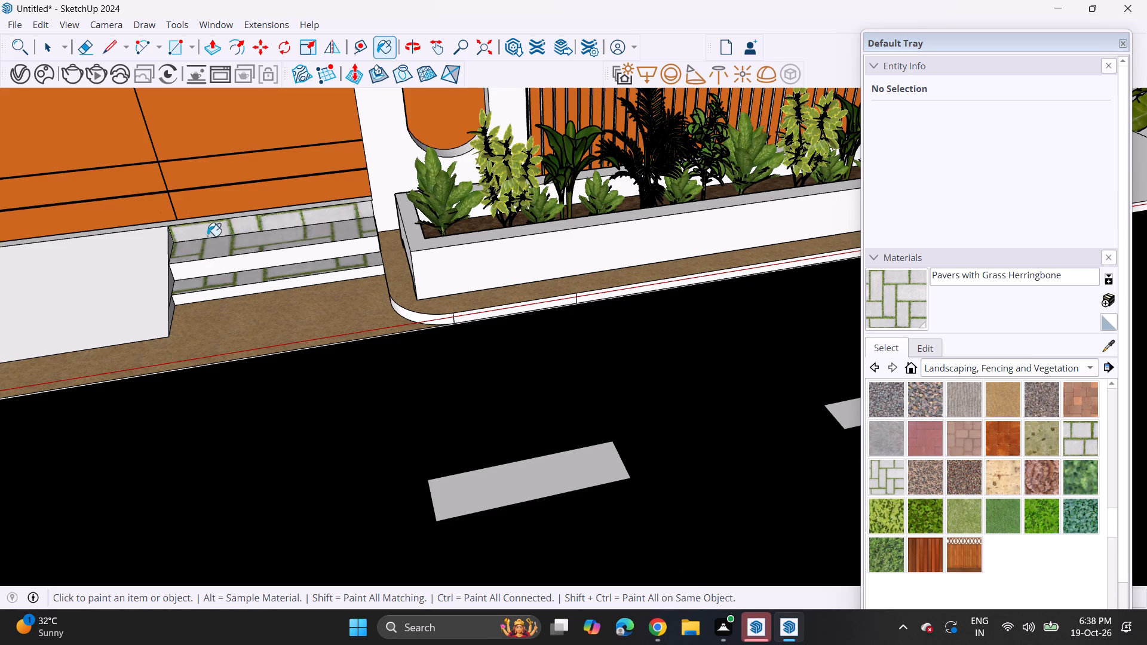
pyautogui.click(155, 257)
pyautogui.click(167, 222)
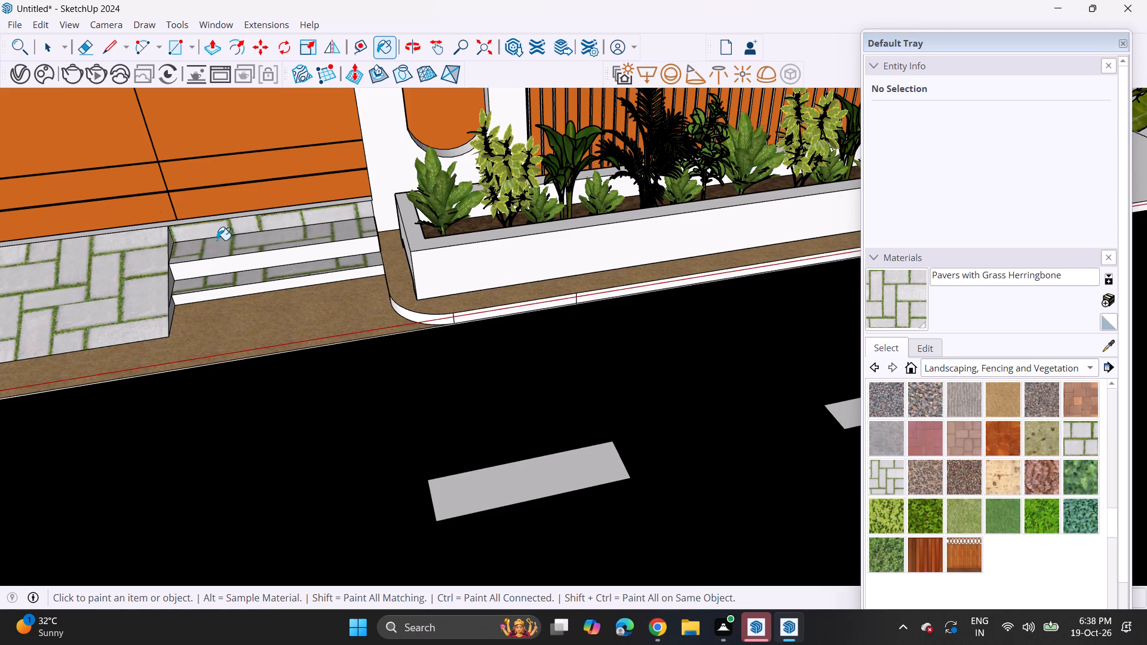
# Paint the middle house's yard floor and the pavement beyond the planter's end with Pavers with Grass Herringbone.
pyautogui.scroll(-10, 219, 247)
pyautogui.click(654, 200)
pyautogui.click(735, 197)
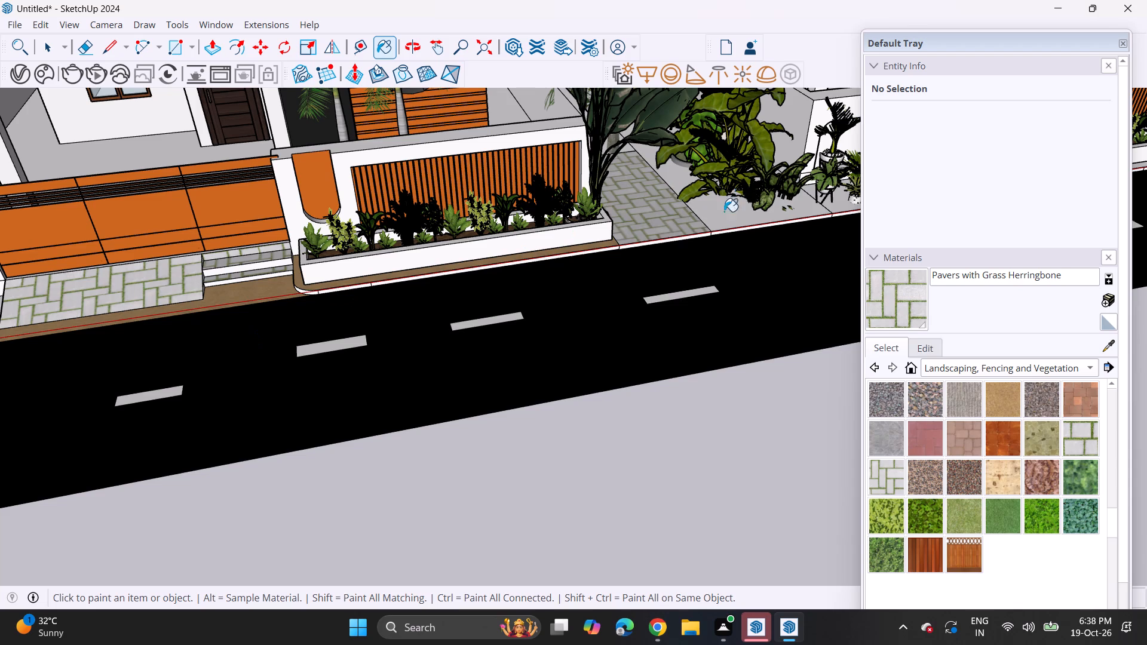
pyautogui.click(533, 109)
pyautogui.click(516, 109)
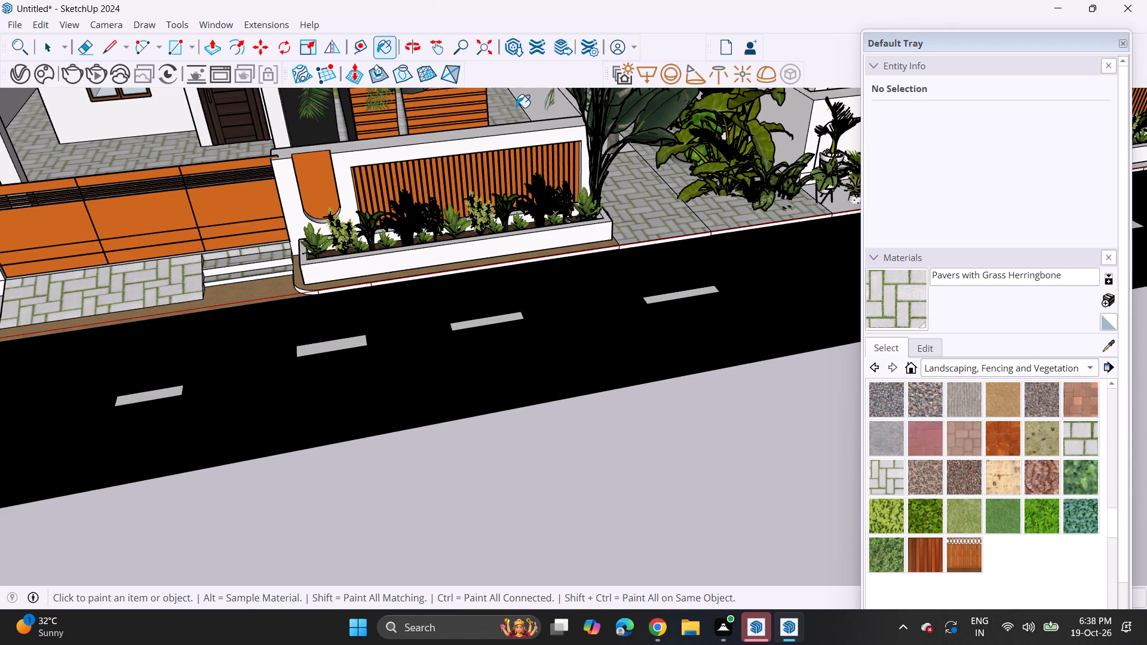
pyautogui.click(629, 146)
pyautogui.moveTo(642, 211); pyautogui.dragTo(588, 129, button='middle')
pyautogui.scroll(3, 630, 162)
pyautogui.click(628, 182)
pyautogui.scroll(-3, 614, 198)
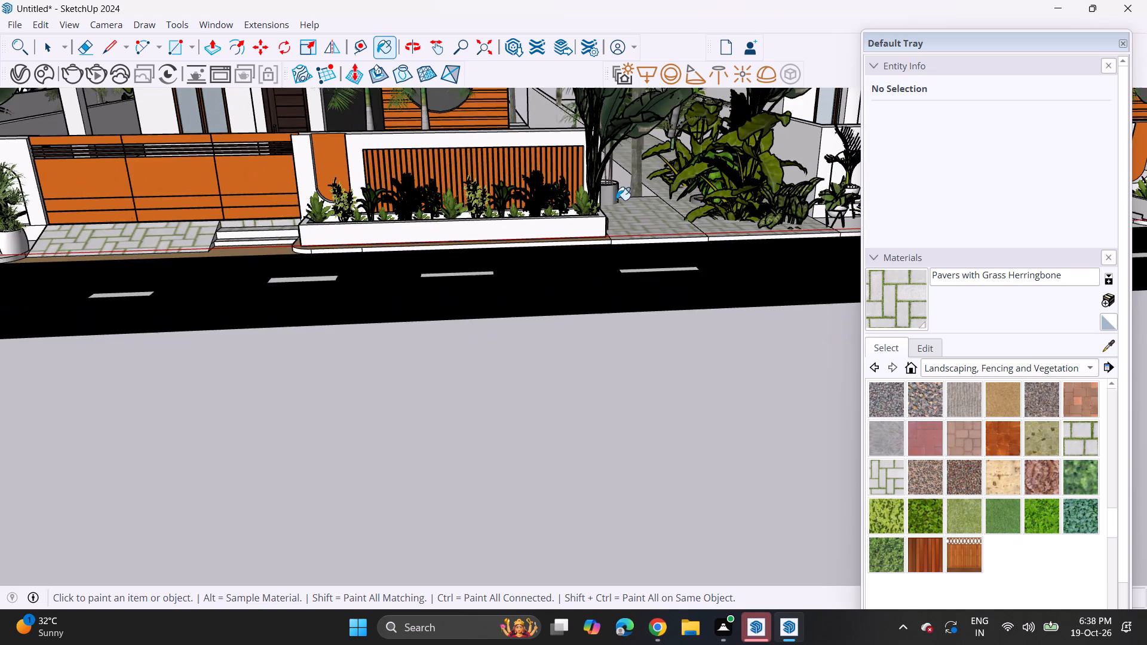
pyautogui.scroll(13, 637, 169)
pyautogui.click(610, 176)
pyautogui.moveTo(615, 205); pyautogui.dragTo(622, 217)
pyautogui.click(636, 229)
pyautogui.scroll(-12, 631, 238)
pyautogui.scroll(1, 526, 295)
# Paint the pavement under the potted plants and shrubs on the gate side of the house with Pavers with Grass Herringbone.
pyautogui.moveTo(526, 295); pyautogui.dragTo(648, 308, button='middle')
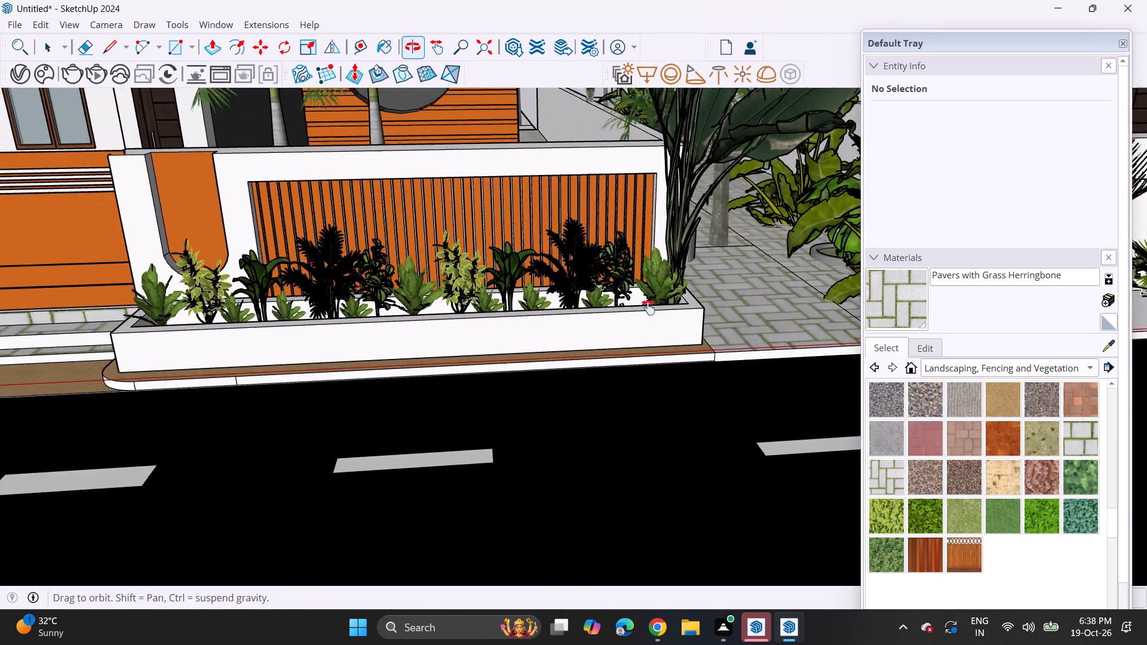
pyautogui.moveTo(648, 308); pyautogui.dragTo(855, 351, button='middle')
pyautogui.moveTo(483, 398); pyautogui.dragTo(486, 360, button='middle')
pyautogui.scroll(-7, 468, 324)
pyautogui.keyDown('shift'); pyautogui.moveTo(444, 330); pyautogui.dragTo(471, 339, button='middle'); pyautogui.keyUp('shift')
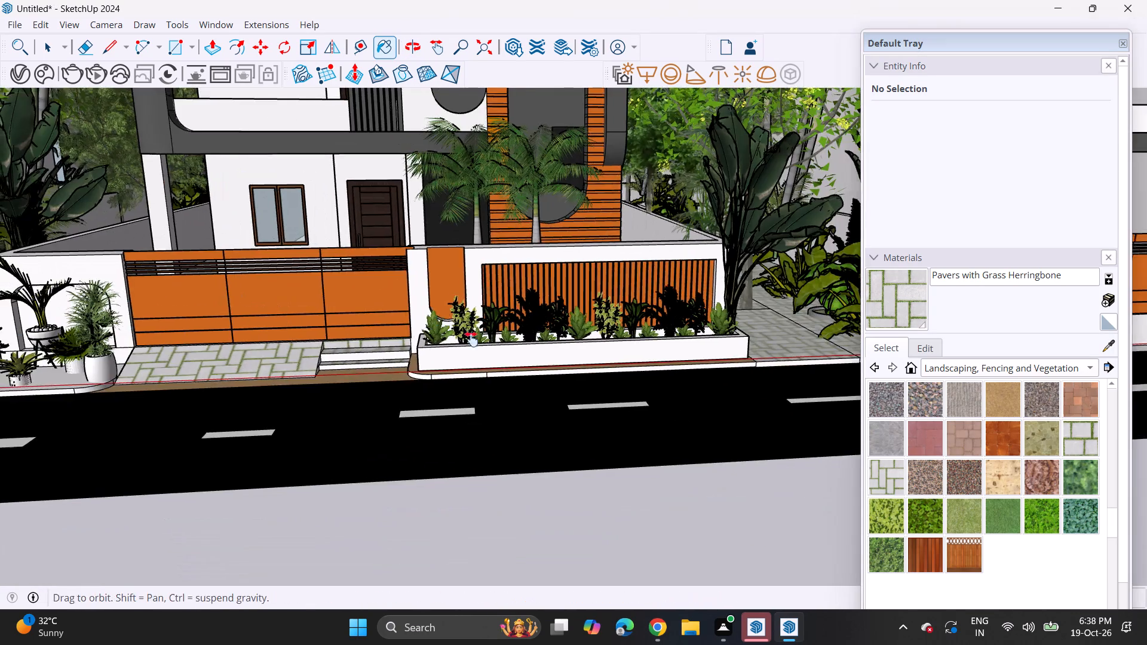
pyautogui.keyDown('shift'); pyautogui.moveTo(471, 339); pyautogui.dragTo(592, 395, button='middle'); pyautogui.keyUp('shift')
pyautogui.moveTo(554, 401); pyautogui.dragTo(527, 395, button='middle')
pyautogui.click(203, 444)
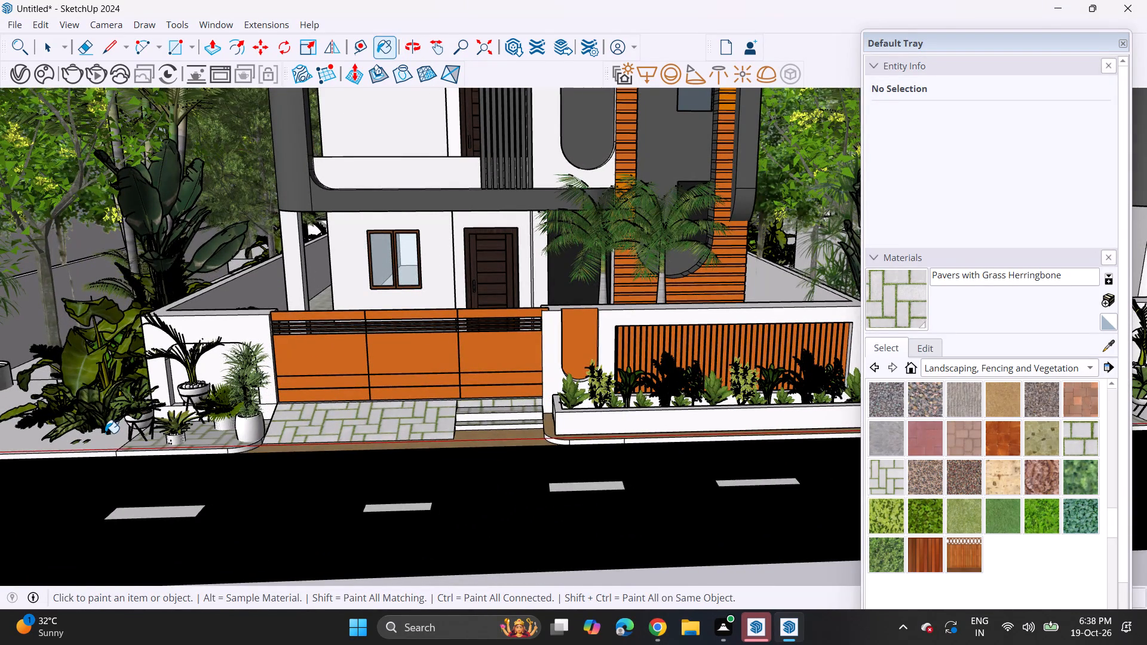
pyautogui.click(108, 440)
pyautogui.click(112, 453)
pyautogui.click(126, 454)
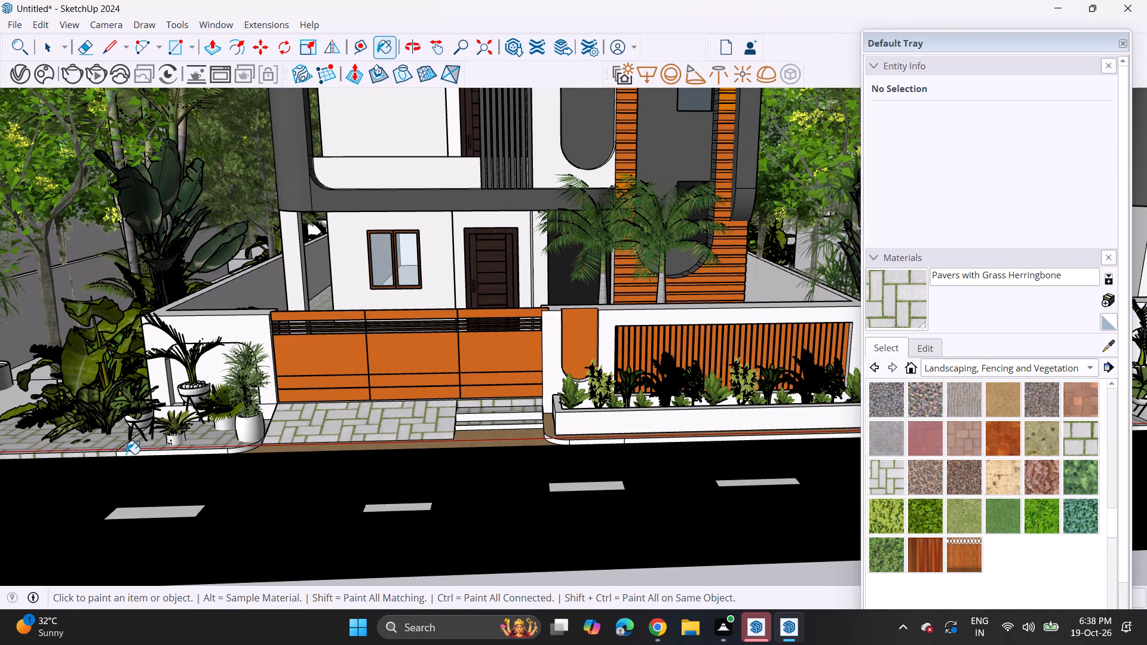
pyautogui.click(234, 450)
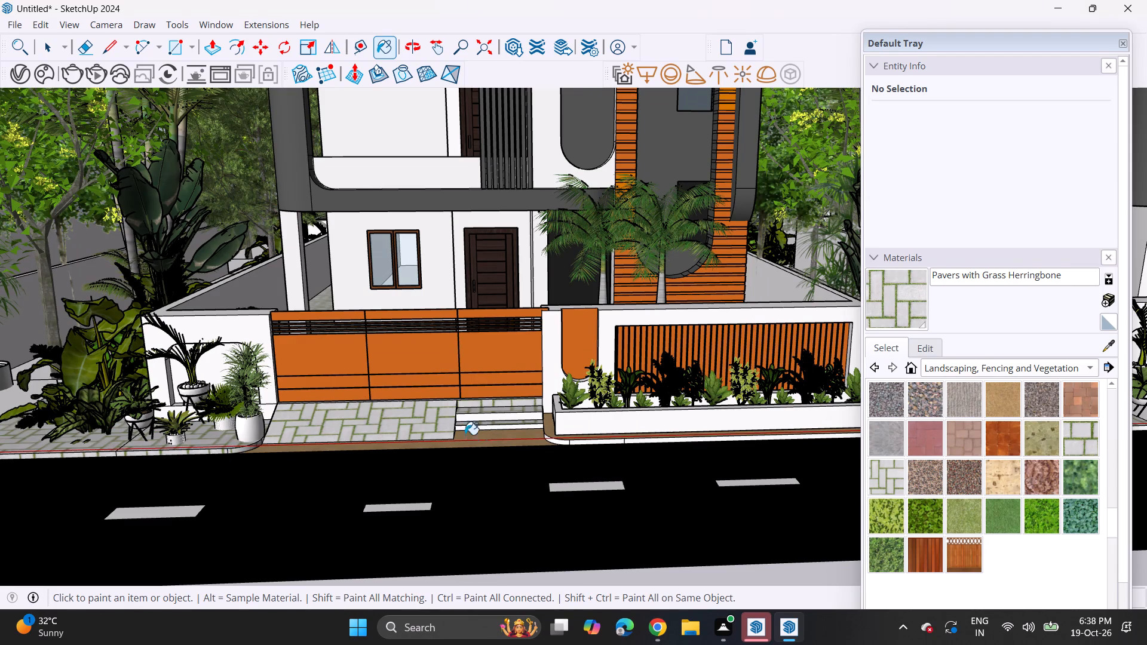
# Paint the strip before the entrance steps and the kerb around the planter with Pavers with Grass Herringbone.
pyautogui.click(501, 446)
pyautogui.moveTo(594, 438); pyautogui.dragTo(594, 444)
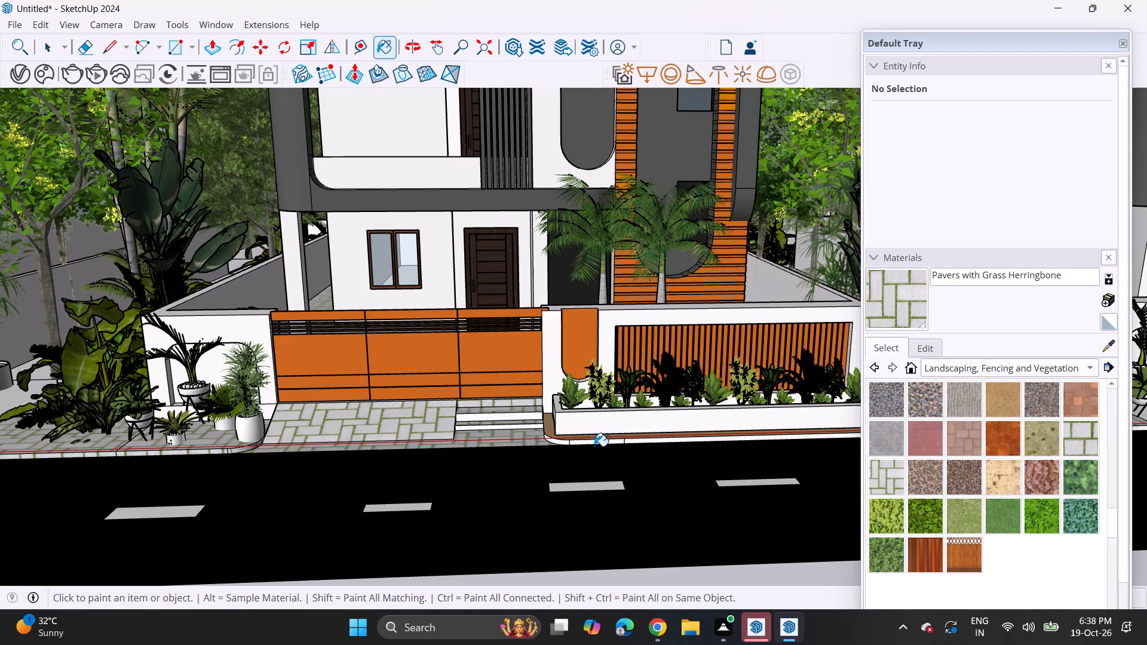
pyautogui.click(599, 439)
pyautogui.click(603, 437)
pyautogui.scroll(9, 598, 440)
pyautogui.click(589, 447)
pyautogui.click(518, 443)
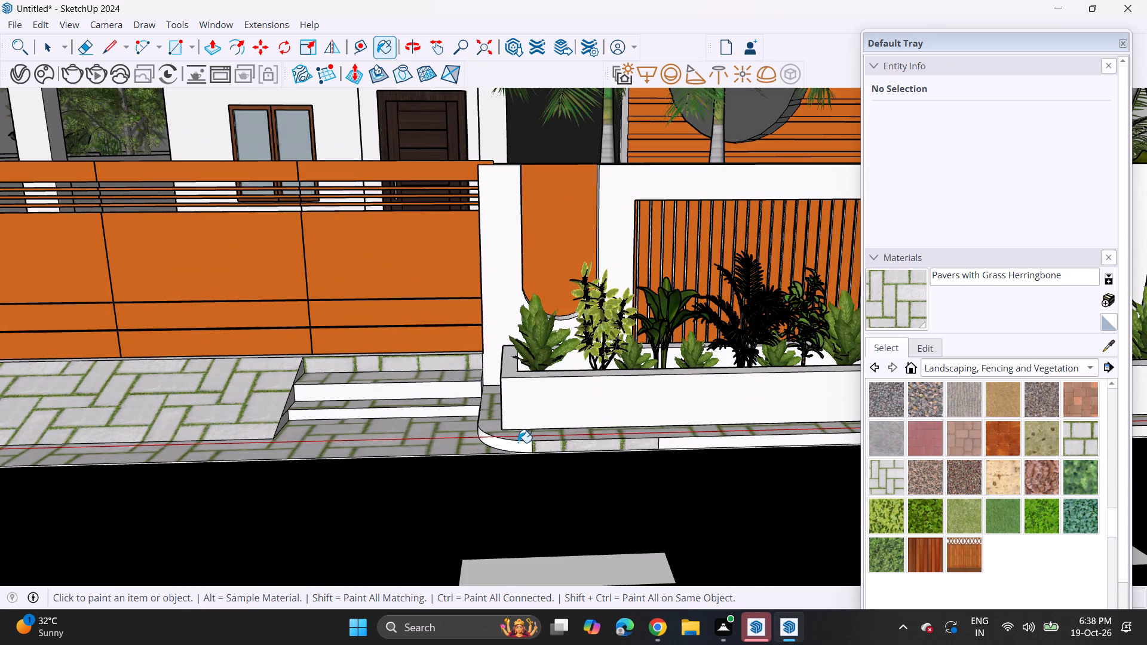
pyautogui.click(697, 441)
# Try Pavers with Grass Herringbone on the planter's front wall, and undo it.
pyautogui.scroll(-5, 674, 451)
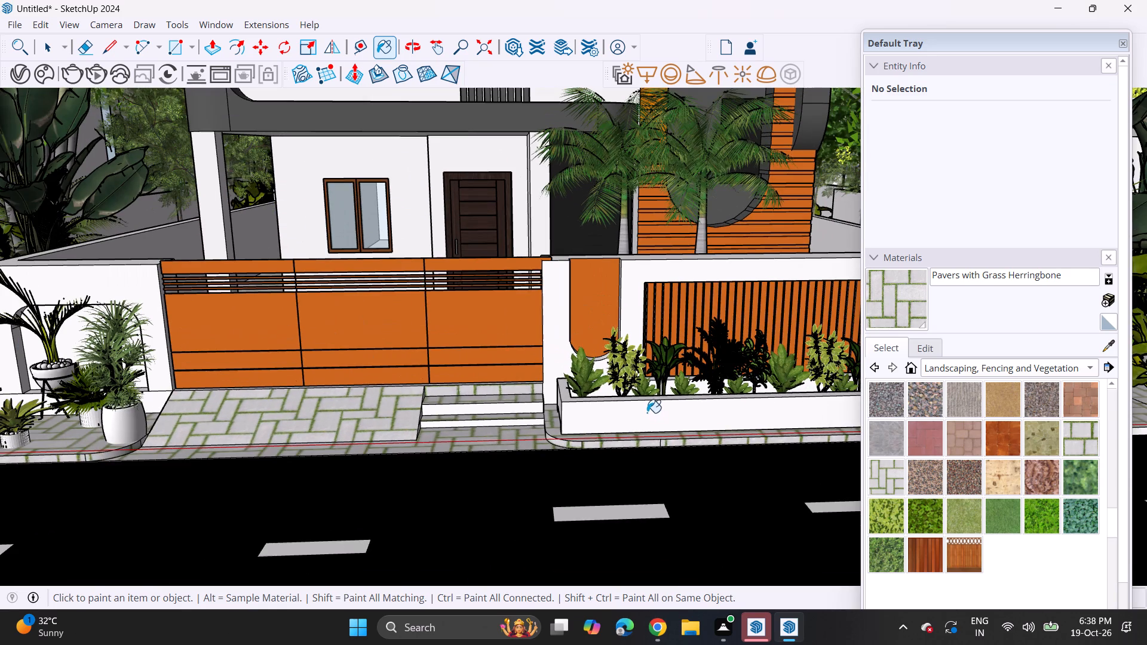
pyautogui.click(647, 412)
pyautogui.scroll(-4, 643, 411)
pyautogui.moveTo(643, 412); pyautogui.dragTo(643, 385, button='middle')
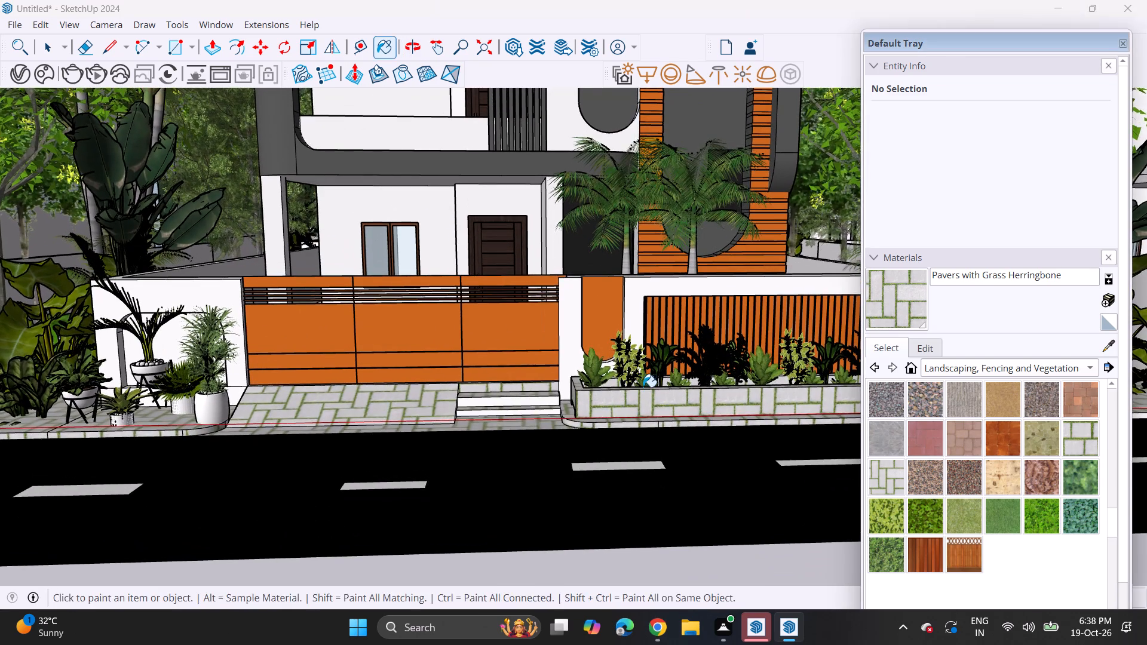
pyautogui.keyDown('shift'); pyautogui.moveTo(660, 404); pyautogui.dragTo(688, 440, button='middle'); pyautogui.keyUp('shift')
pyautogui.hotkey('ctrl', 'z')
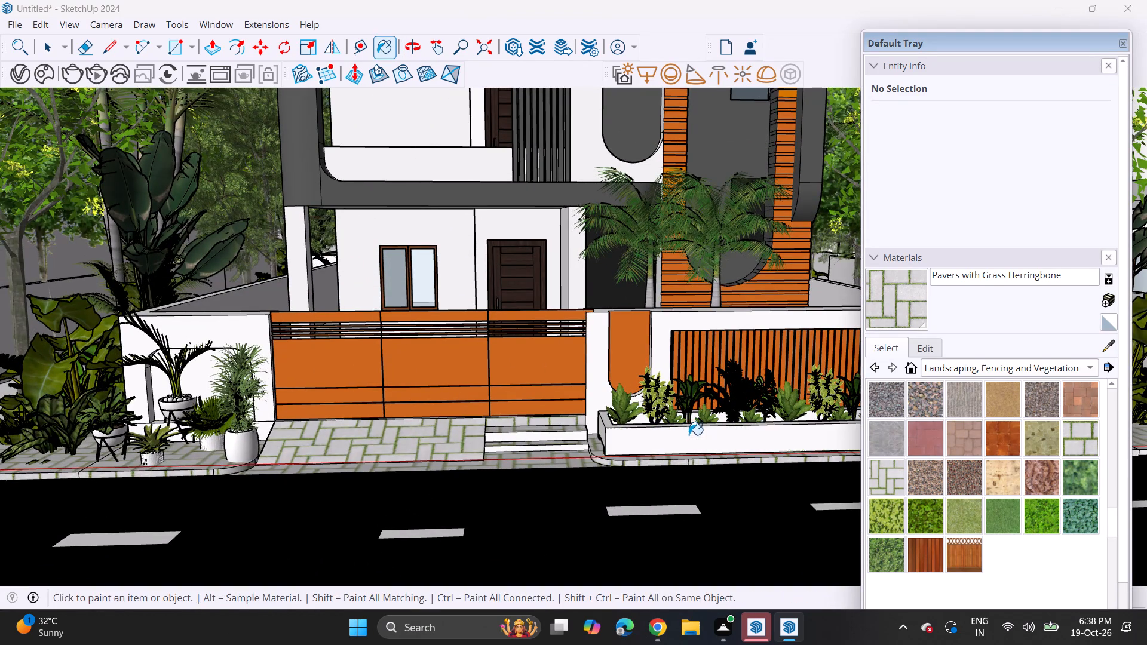
# Paint the white risers of the middle house's entrance steps with Pavers with Grass Herringbone.
pyautogui.scroll(-3, 687, 434)
pyautogui.moveTo(682, 438); pyautogui.dragTo(712, 498, button='middle')
pyautogui.moveTo(697, 480); pyautogui.dragTo(685, 452, button='middle')
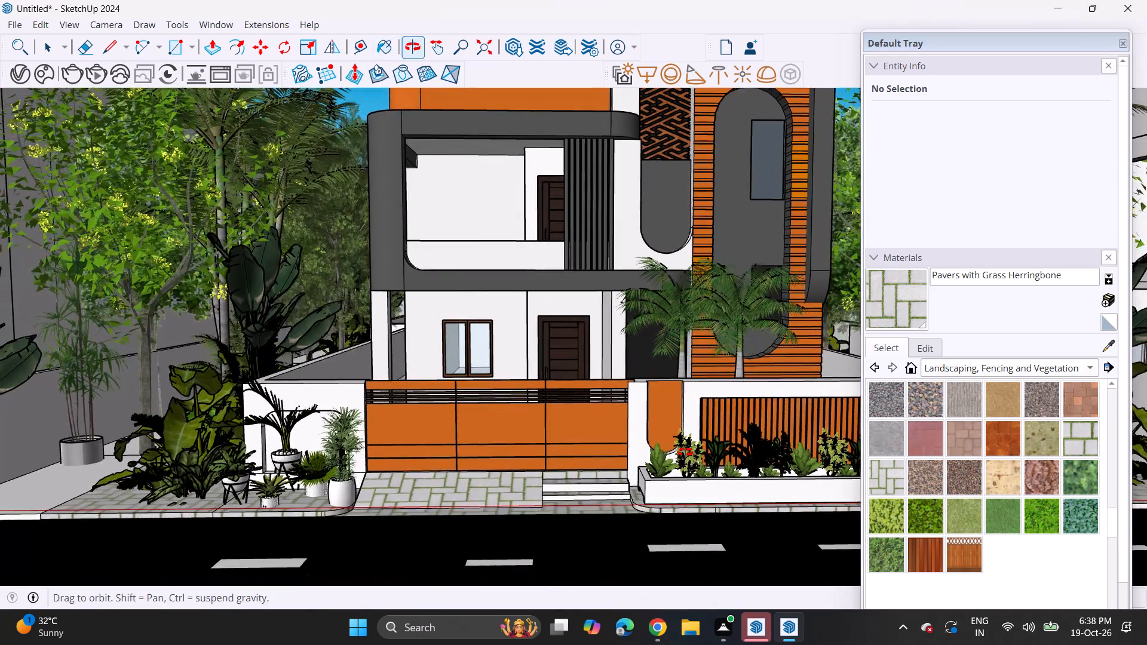
pyautogui.moveTo(685, 452); pyautogui.dragTo(685, 450, button='middle')
pyautogui.scroll(-2, 674, 437)
pyautogui.keyDown('shift'); pyautogui.moveTo(667, 437); pyautogui.dragTo(642, 449, button='middle'); pyautogui.keyUp('shift')
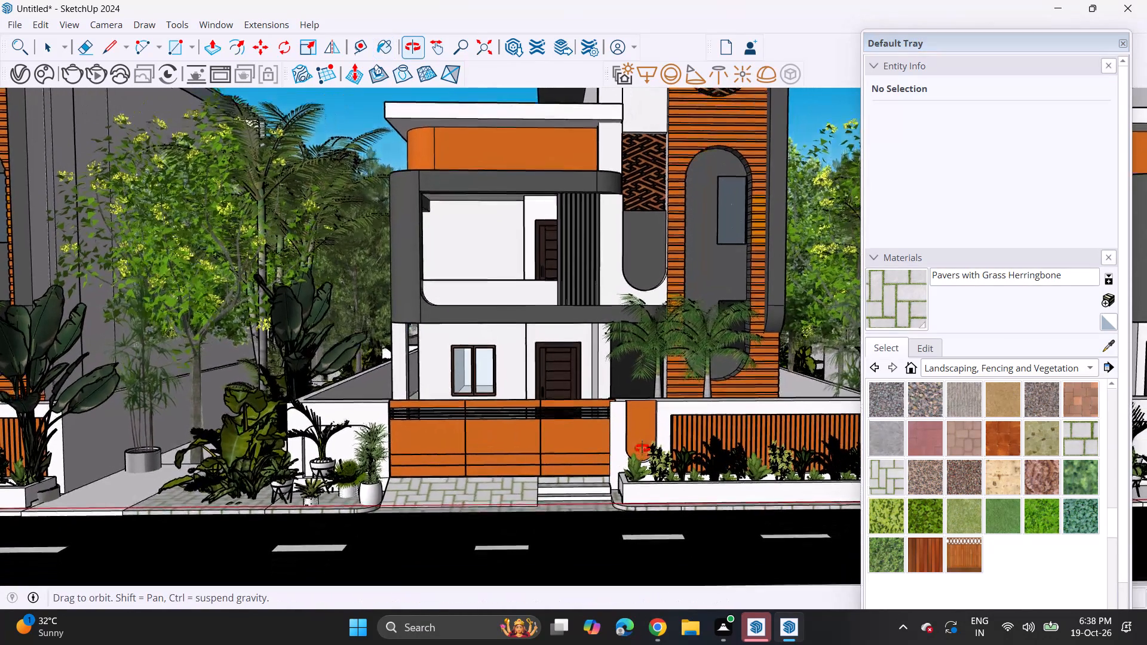
pyautogui.keyDown('shift'); pyautogui.moveTo(642, 449); pyautogui.dragTo(646, 424, button='middle'); pyautogui.keyUp('shift')
pyautogui.keyDown('shift'); pyautogui.moveTo(646, 424); pyautogui.dragTo(572, 468, button='middle'); pyautogui.keyUp('shift')
pyautogui.scroll(-2, 572, 468)
pyautogui.moveTo(572, 468); pyautogui.dragTo(578, 500, button='middle')
pyautogui.scroll(6, 534, 546)
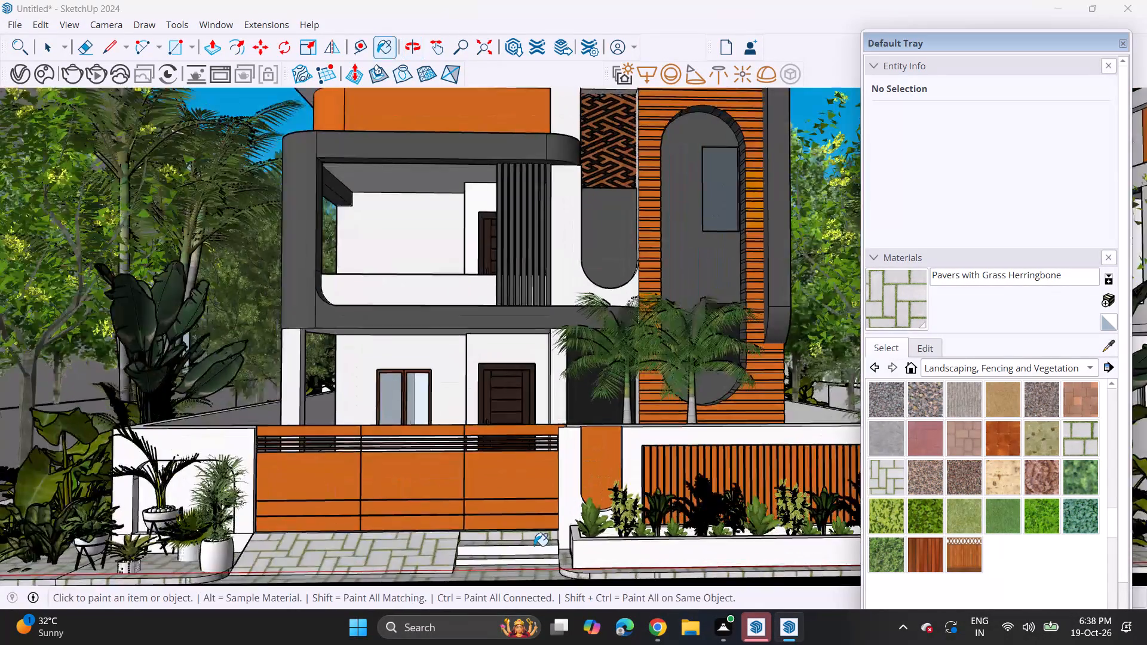
pyautogui.scroll(2, 534, 546)
pyautogui.click(534, 546)
pyautogui.click(533, 570)
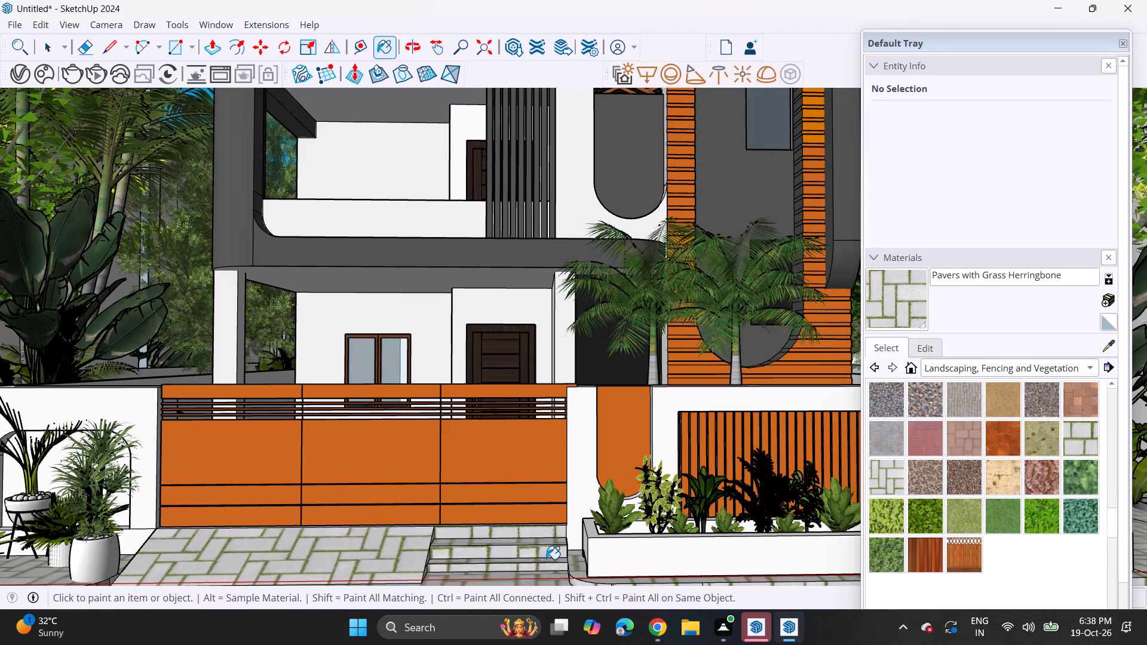
# Import the LANDSCAPING+Coconut+Trees model from the Downloads folder.
pyautogui.scroll(-4, 546, 559)
pyautogui.middleClick(551, 554)
pyautogui.scroll(-6, 553, 550)
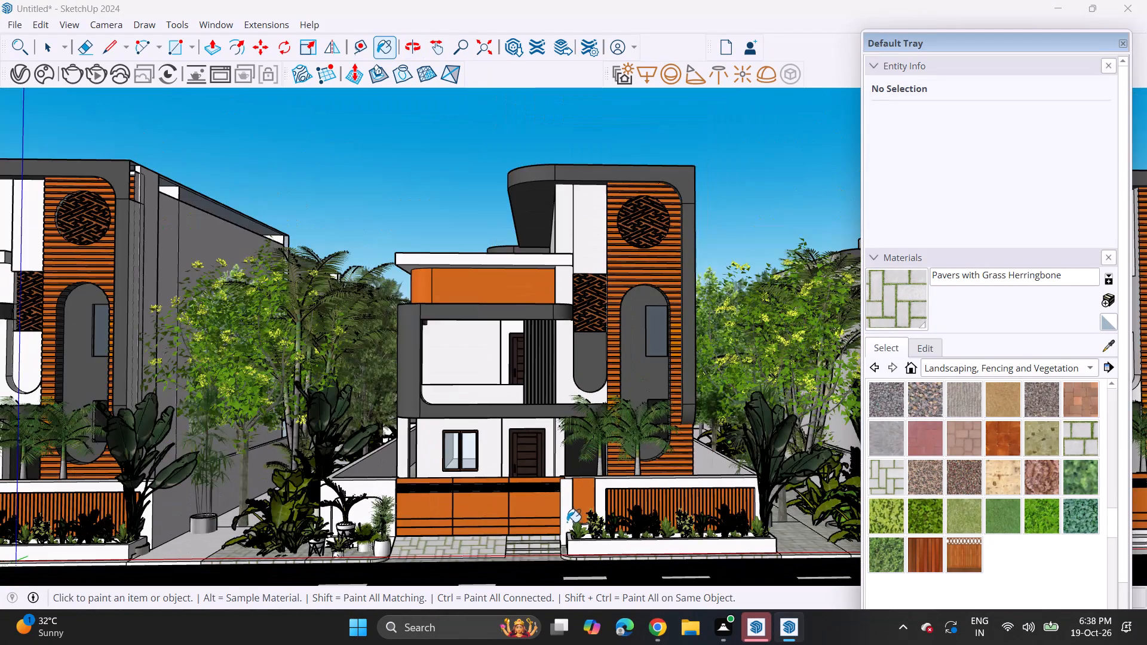
pyautogui.keyDown('shift'); pyautogui.moveTo(567, 522); pyautogui.dragTo(544, 505, button='middle'); pyautogui.keyUp('shift')
pyautogui.moveTo(536, 302); pyautogui.dragTo(534, 367, button='middle')
pyautogui.scroll(-3, 537, 217)
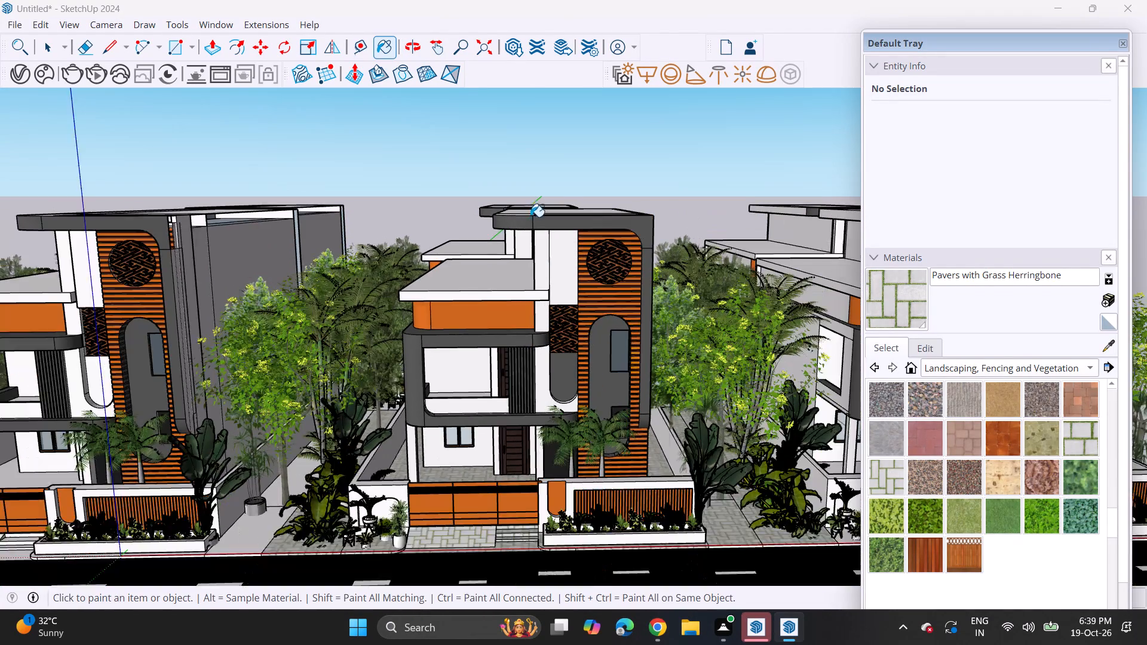
pyautogui.click(8, 23)
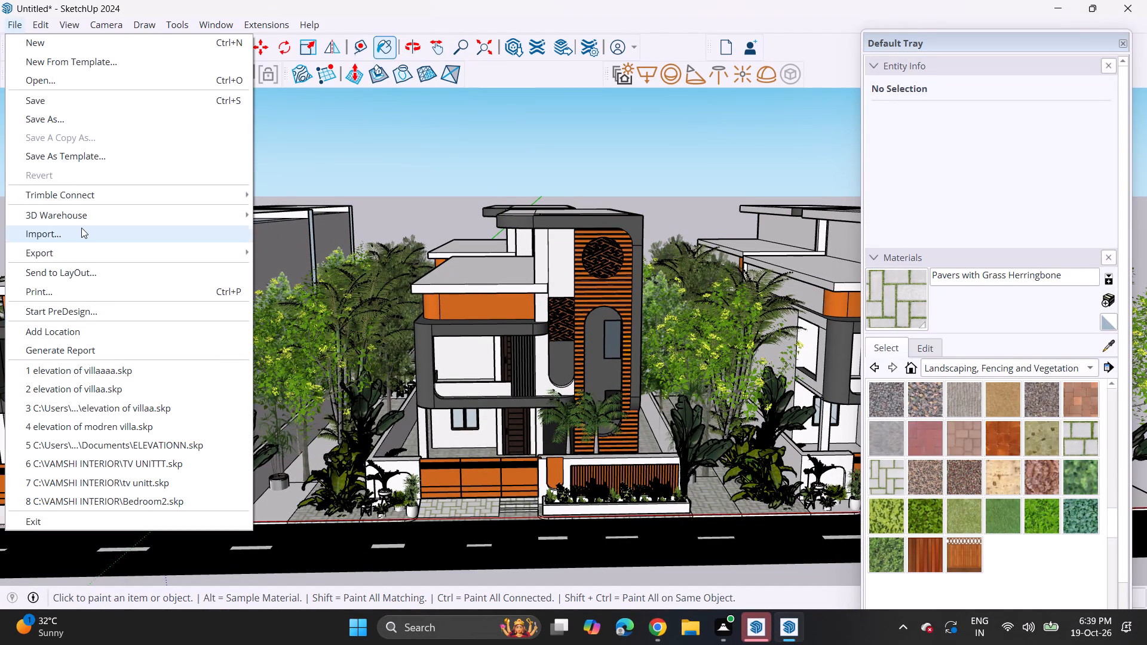
pyautogui.click(81, 228)
pyautogui.scroll(-4, 286, 199)
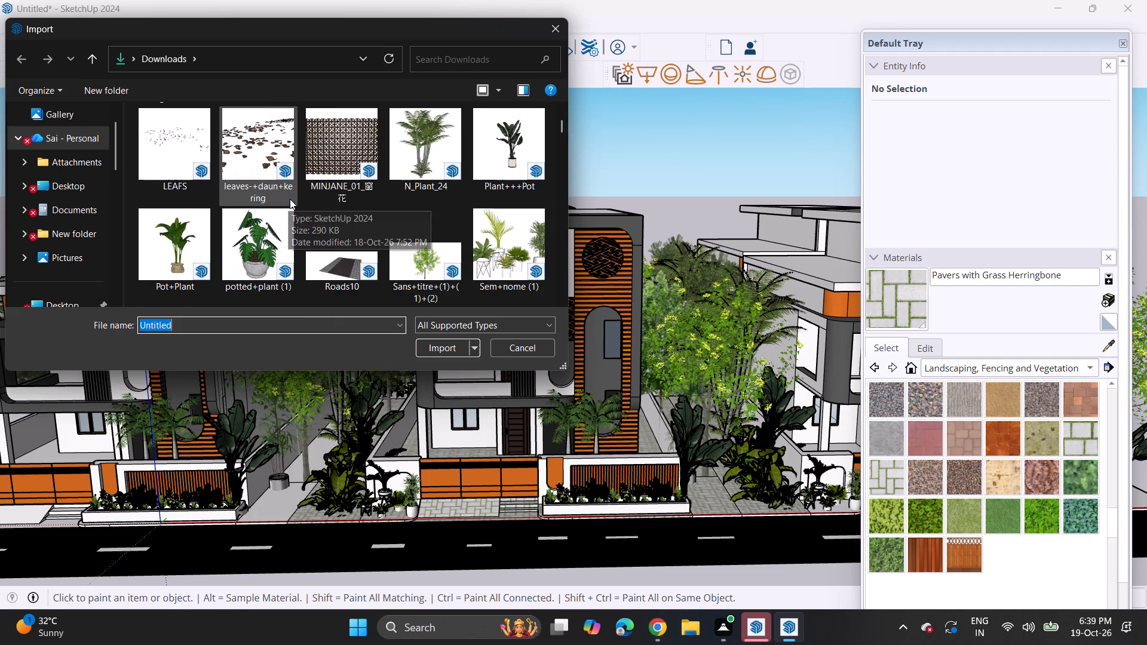
pyautogui.scroll(-9, 290, 199)
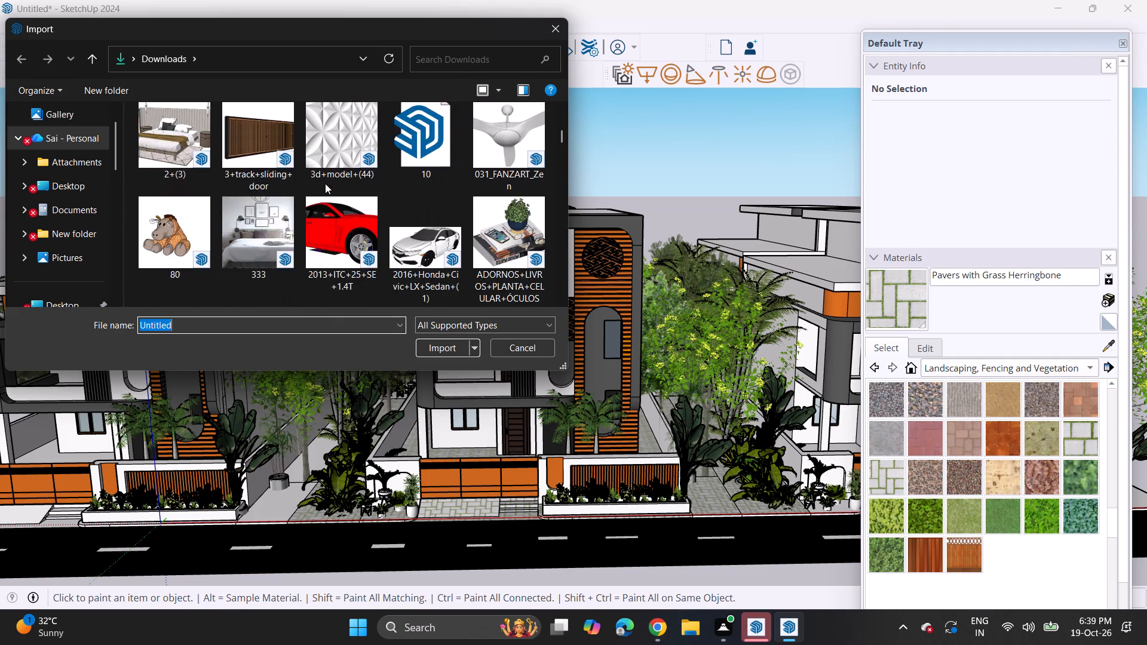
pyautogui.scroll(-14, 325, 183)
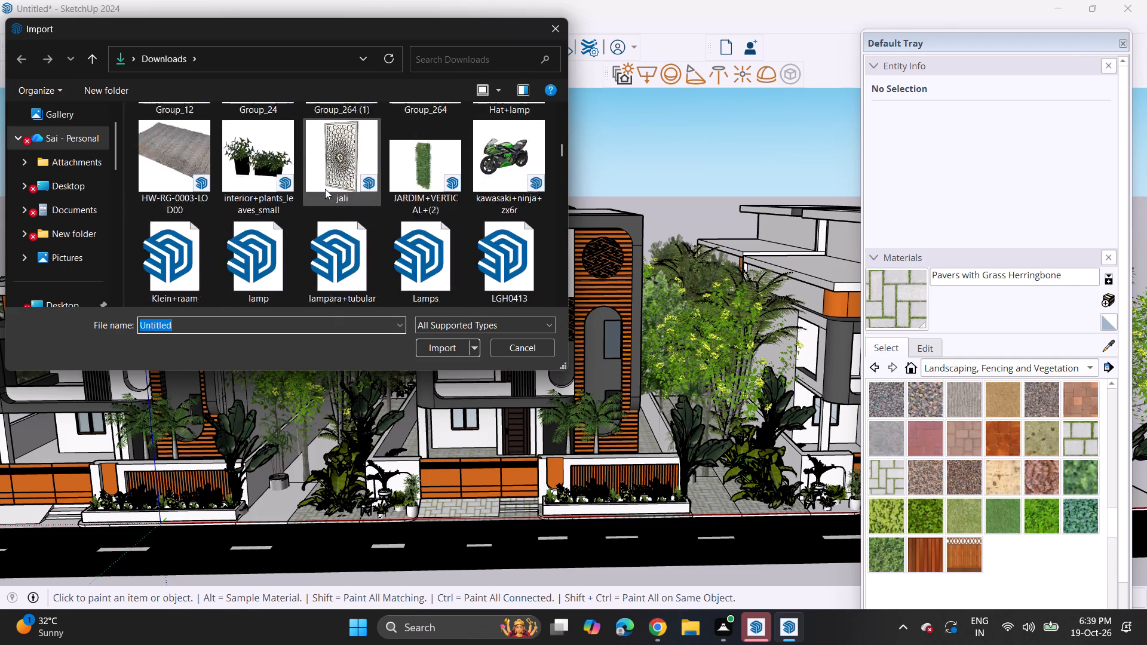
pyautogui.scroll(-1, 325, 189)
pyautogui.scroll(18, 327, 207)
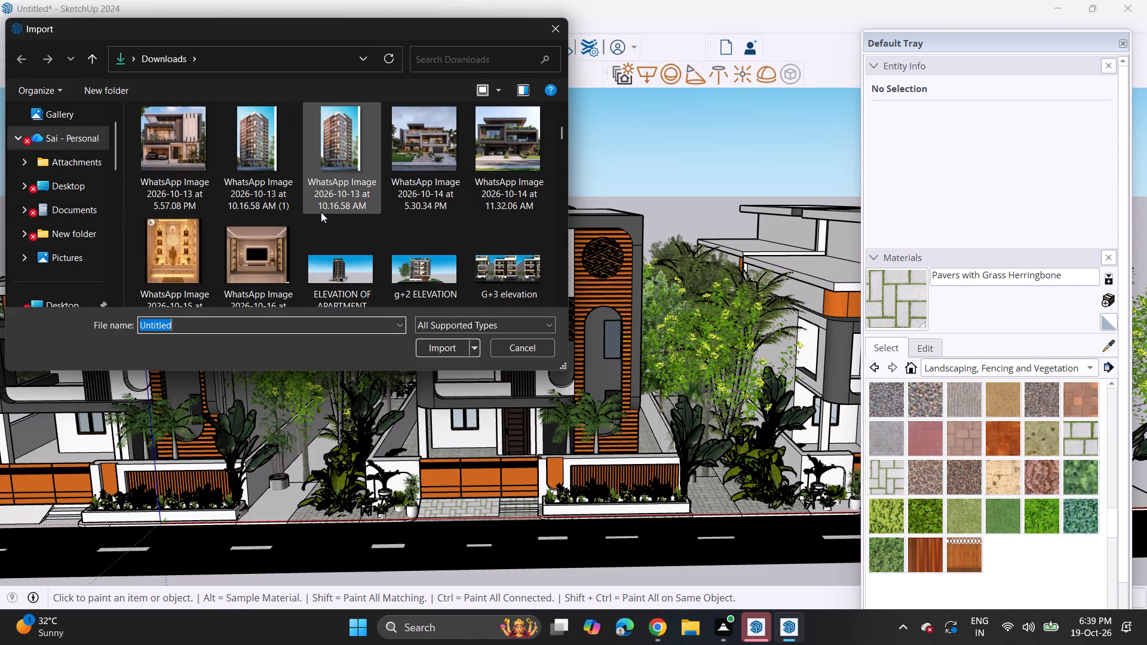
pyautogui.scroll(6, 321, 211)
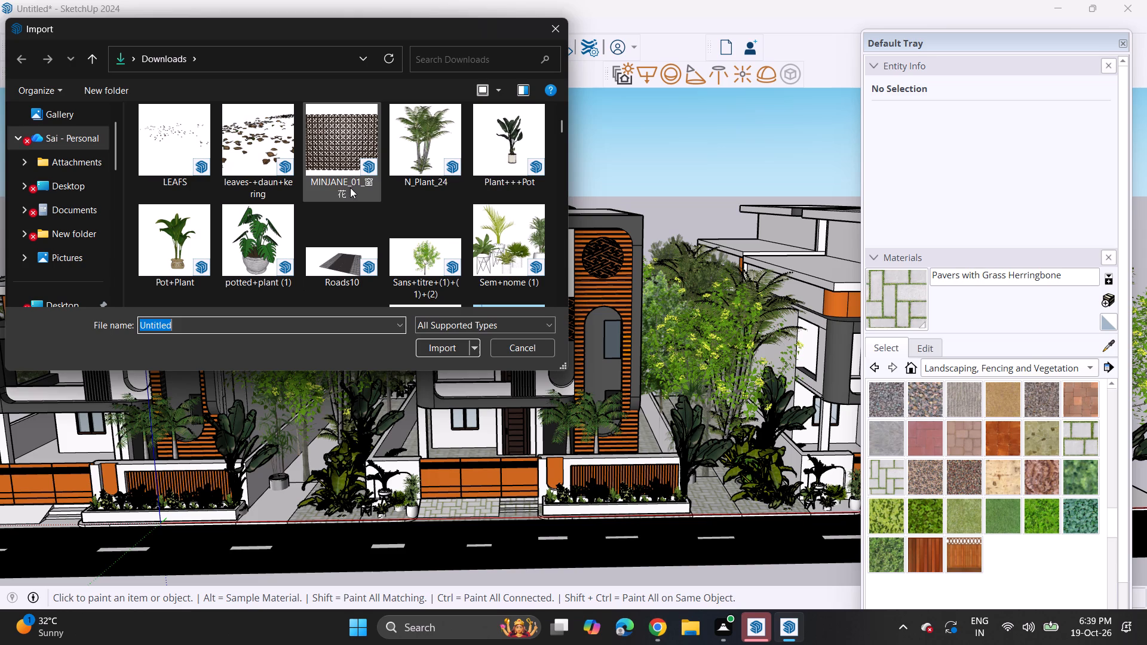
pyautogui.scroll(1, 429, 184)
pyautogui.click(345, 146)
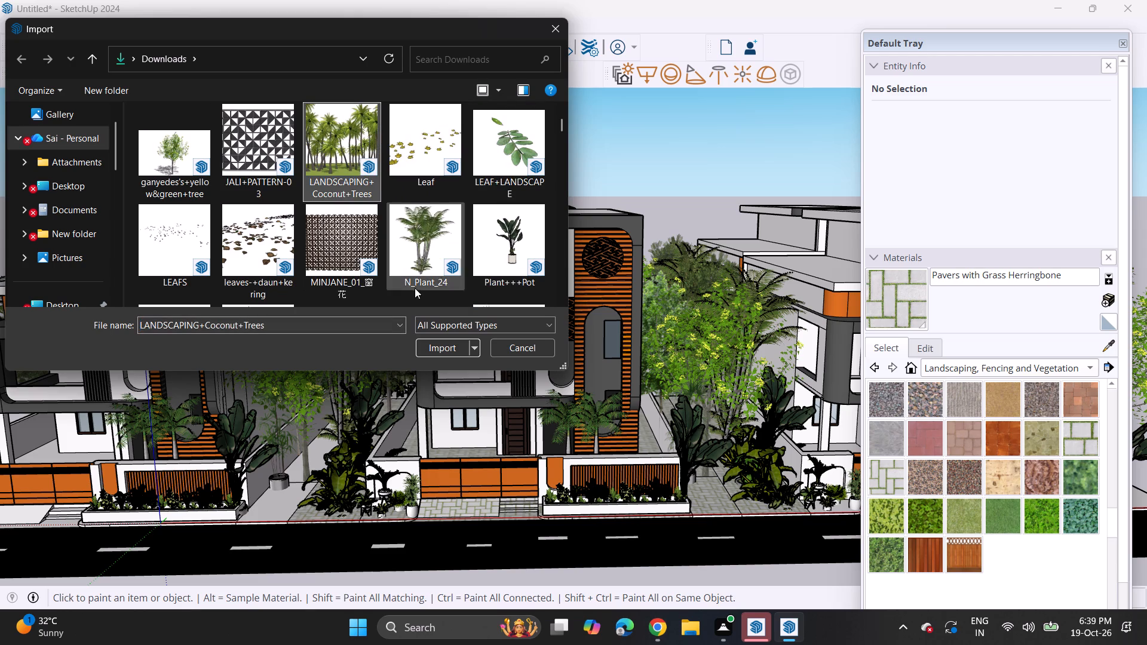
pyautogui.click(433, 349)
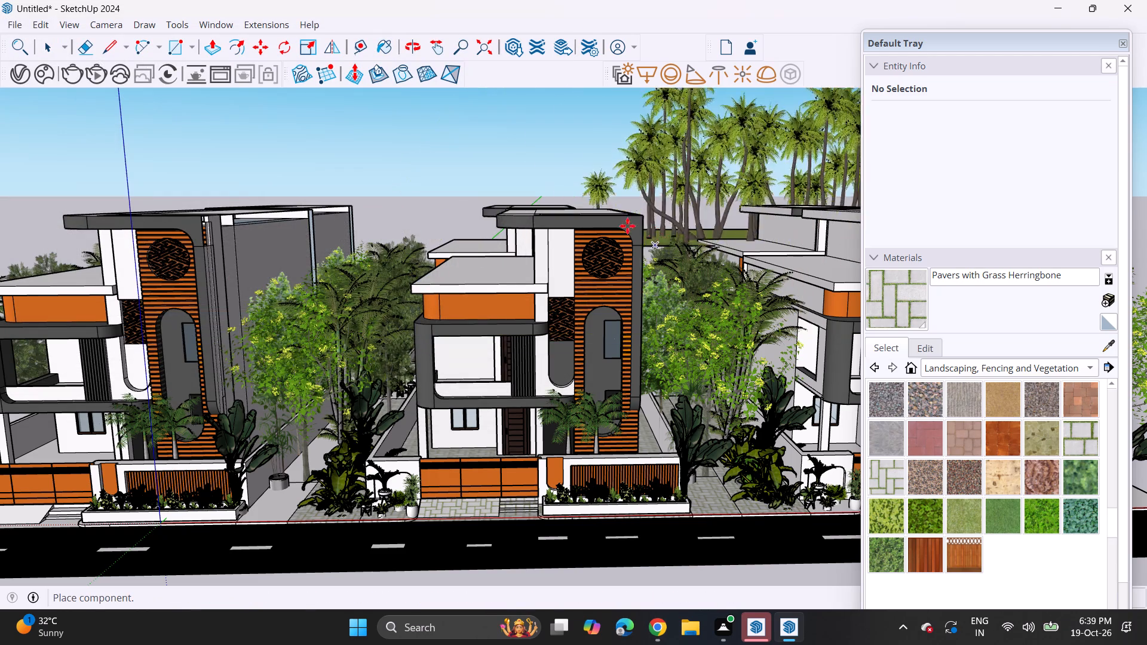
# Place the coconut tree component on the ground behind the rear row of houses.
pyautogui.moveTo(612, 229); pyautogui.dragTo(0, 268, button='middle')
pyautogui.scroll(-8, 591, 191)
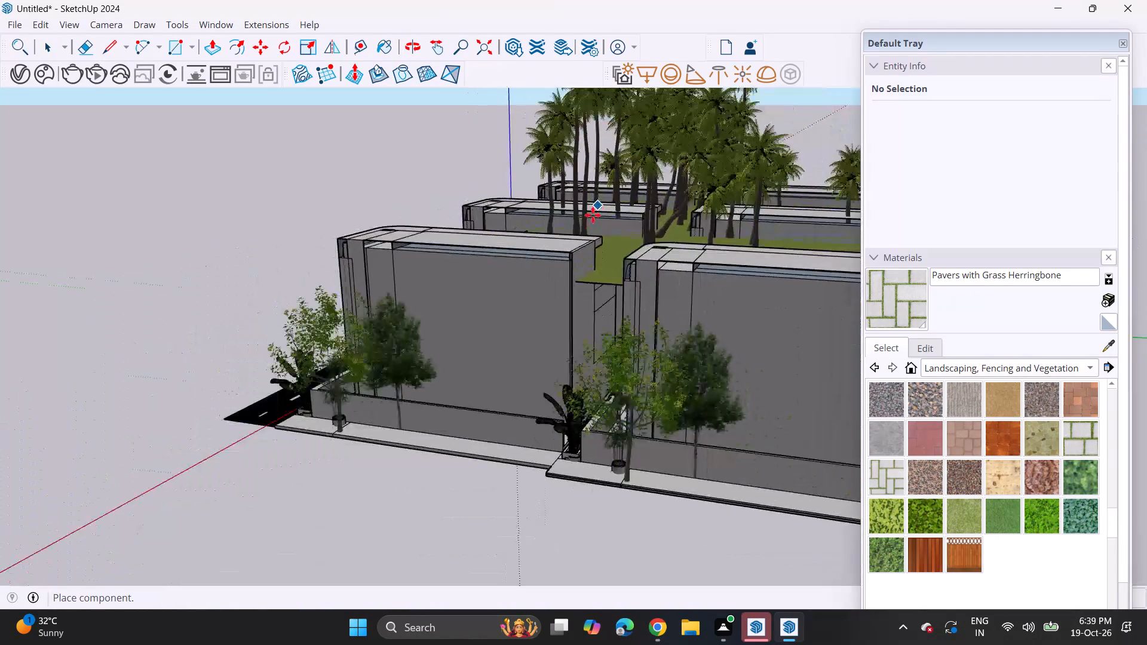
pyautogui.scroll(-3, 593, 215)
pyautogui.click(801, 299)
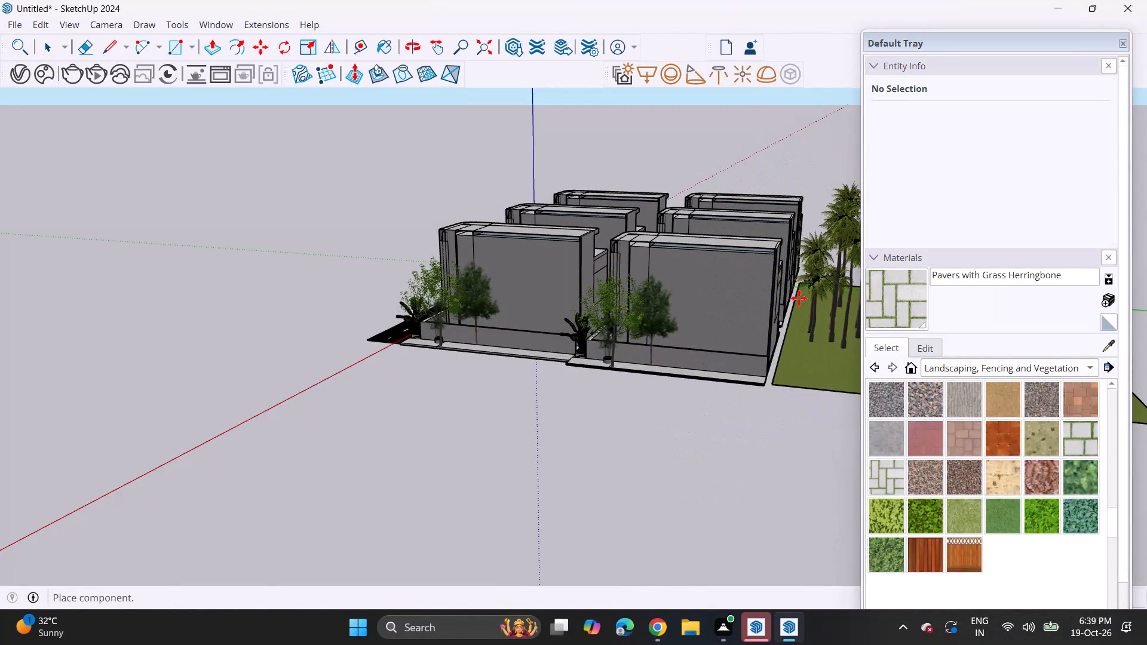
# Scale the coconut tree component up uniformly from two opposite top corners so it spans behind all the houses.
pyautogui.scroll(-5, 739, 182)
pyautogui.scroll(-3, 685, 188)
pyautogui.moveTo(397, 231); pyautogui.dragTo(1034, 188, button='middle')
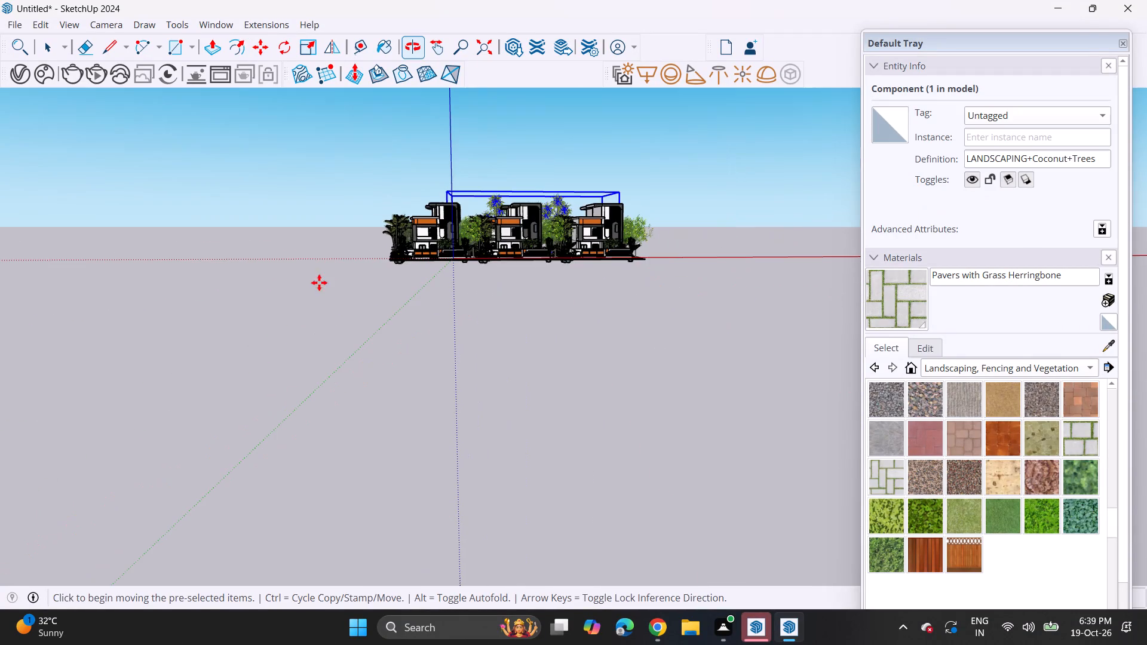
pyautogui.moveTo(593, 158); pyautogui.dragTo(569, 191, button='middle')
pyautogui.scroll(8, 547, 181)
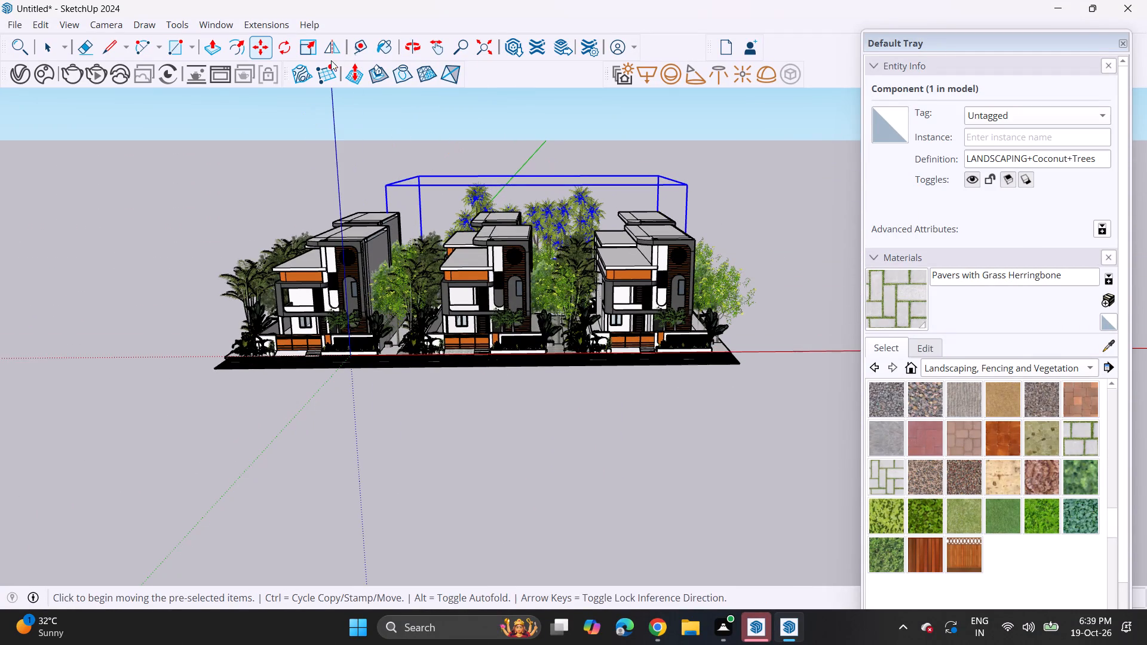
pyautogui.click(308, 54)
pyautogui.click(385, 180)
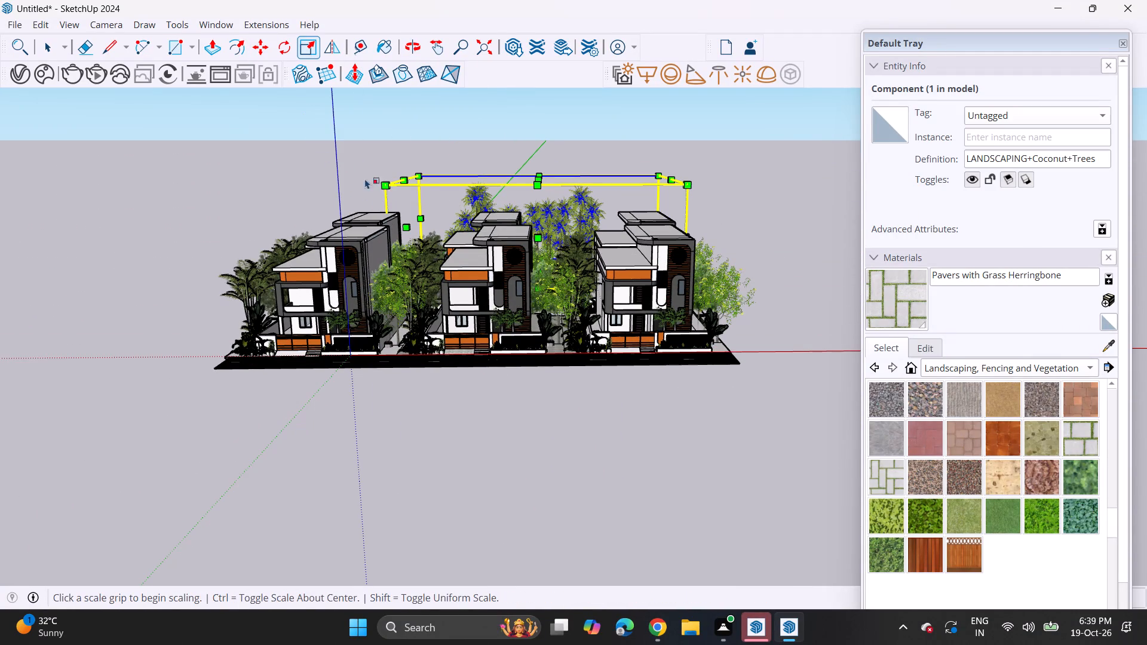
pyautogui.click(383, 188)
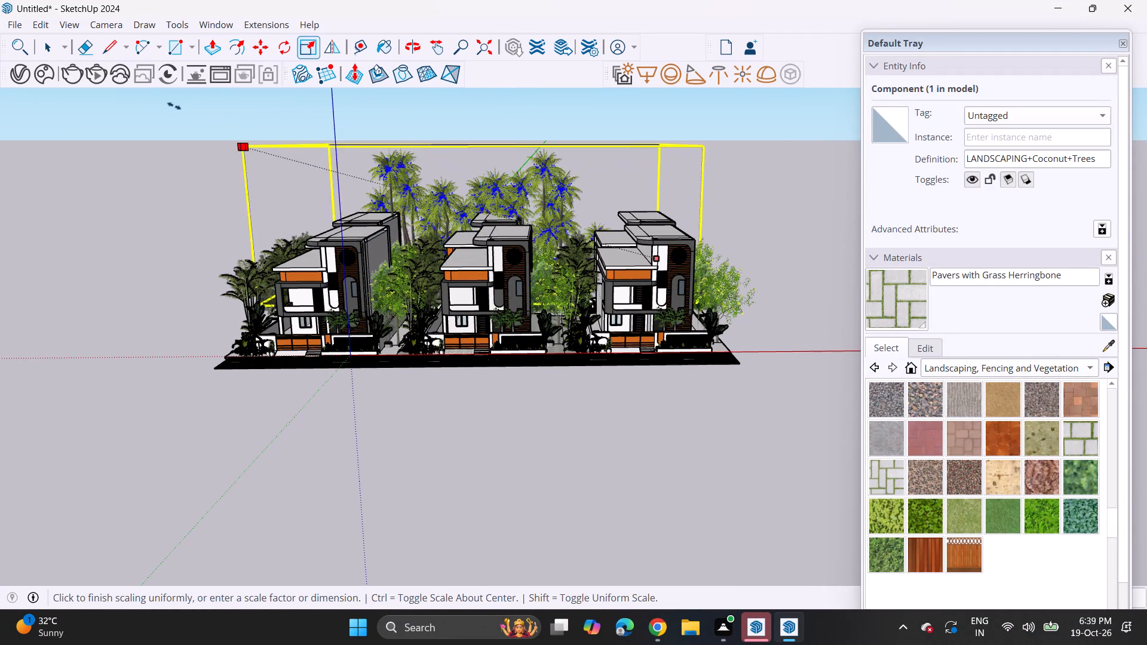
pyautogui.click(166, 102)
pyautogui.click(714, 128)
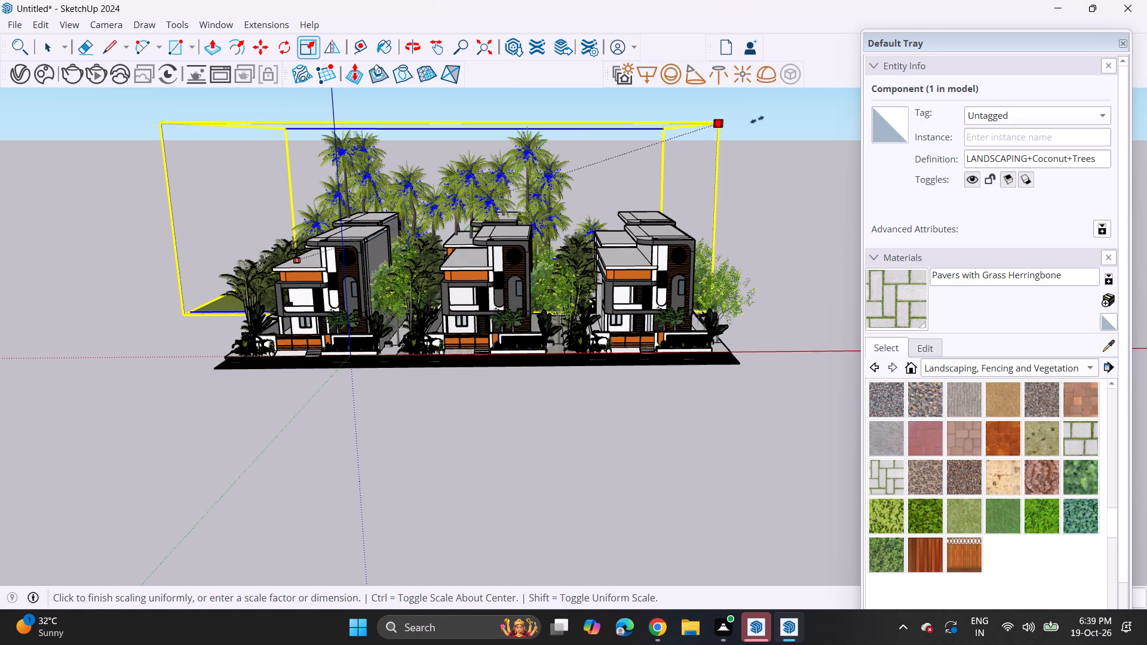
pyautogui.click(818, 119)
# Move the coconut tree component back along the green axis, clear of the rear houses, and deselect it.
pyautogui.moveTo(763, 198); pyautogui.dragTo(674, 215, button='middle')
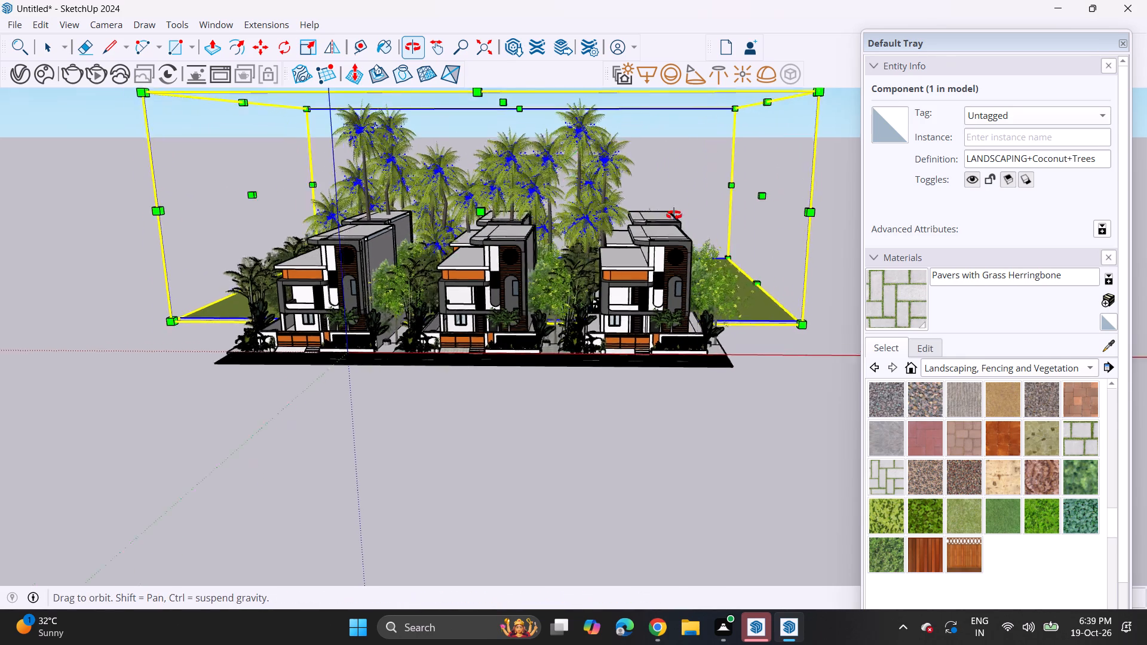
pyautogui.moveTo(674, 215); pyautogui.dragTo(438, 259, button='middle')
pyautogui.scroll(-5, 380, 181)
pyautogui.click(269, 42)
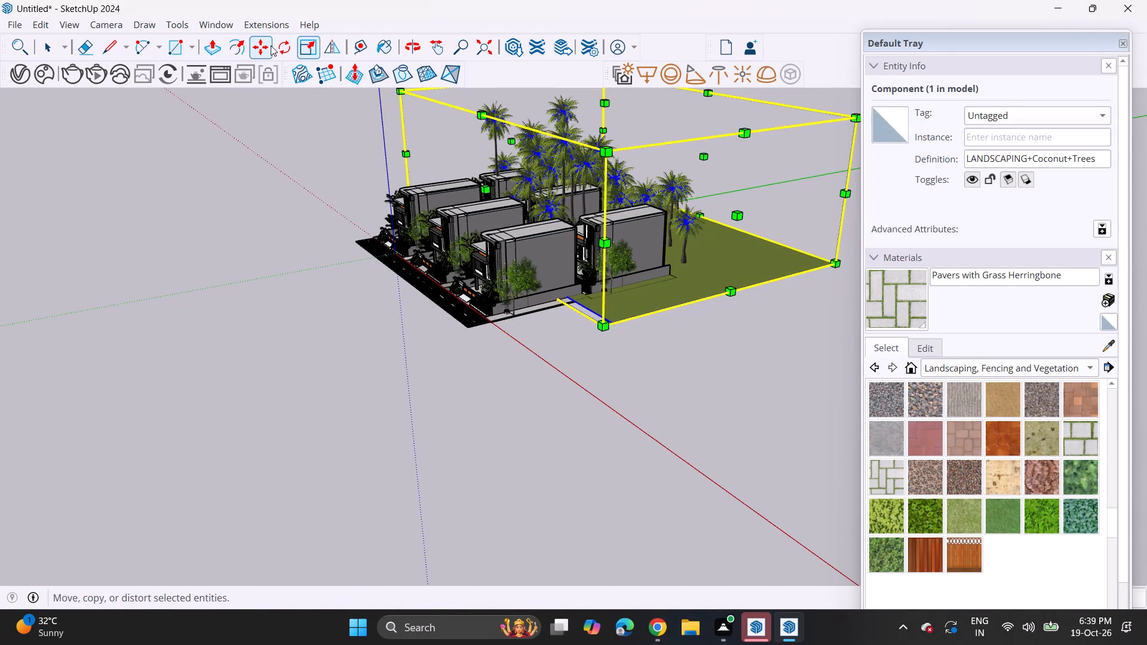
pyautogui.click(544, 180)
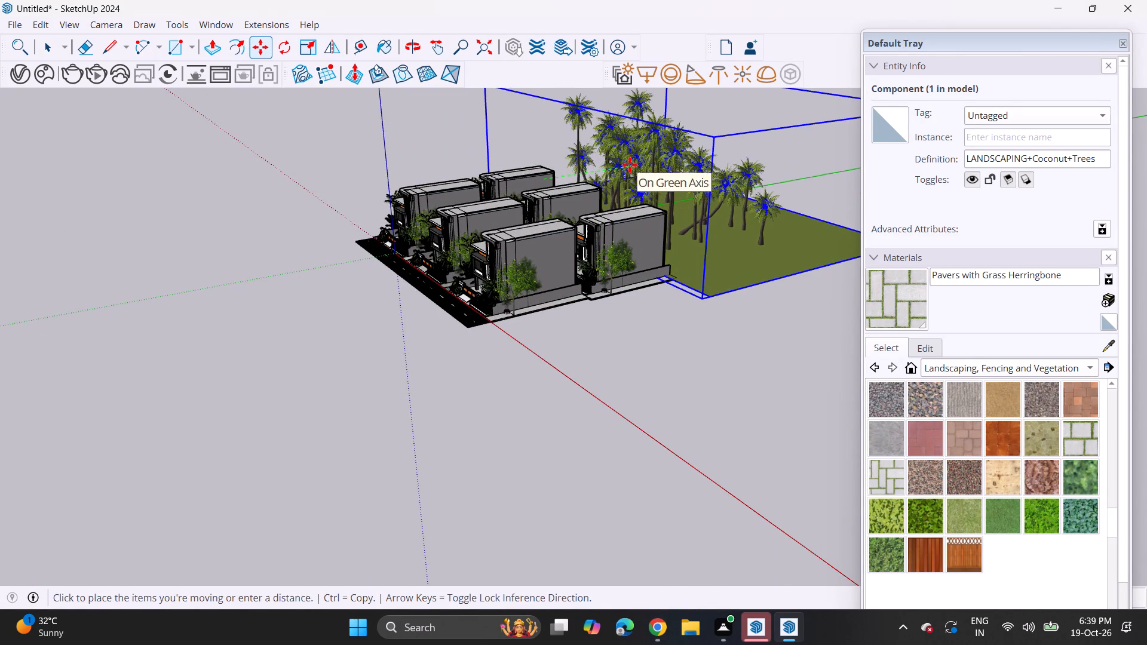
pyautogui.click(630, 165)
pyautogui.moveTo(509, 265); pyautogui.dragTo(839, 158, button='middle')
pyautogui.scroll(4, 553, 194)
pyautogui.scroll(3, 441, 207)
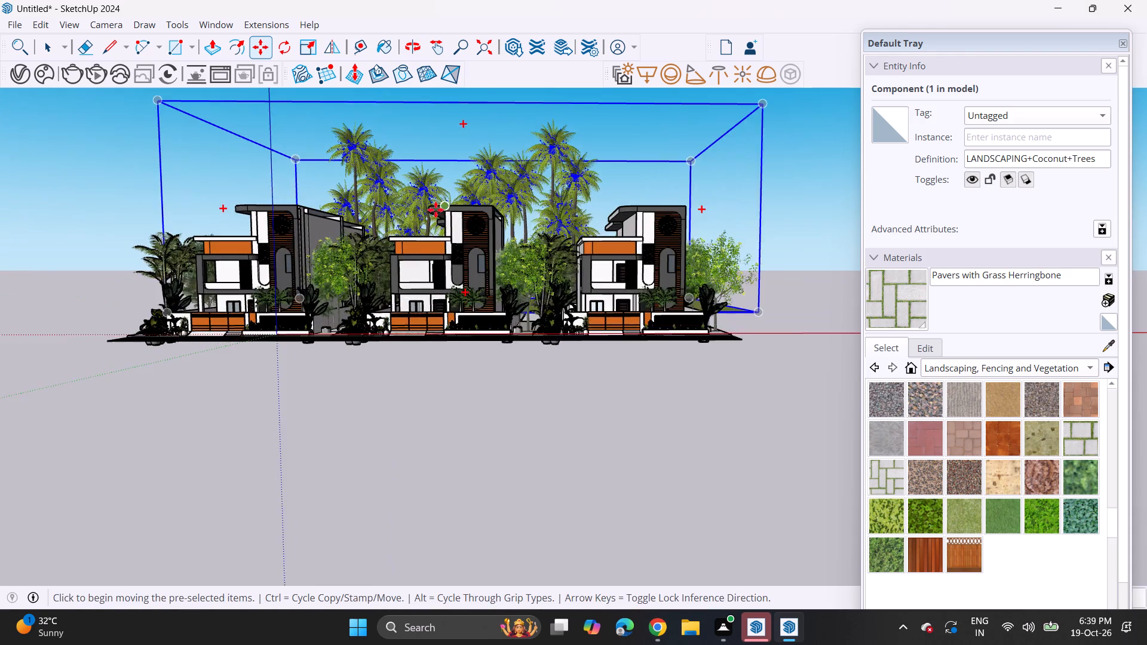
pyautogui.scroll(3, 433, 211)
pyautogui.press('space')
pyautogui.click(780, 165)
# Examine the middle house's front view with the coconut trees as a backdrop.
pyautogui.scroll(2, 429, 252)
pyautogui.moveTo(429, 252); pyautogui.dragTo(479, 238, button='middle')
pyautogui.scroll(3, 429, 252)
pyautogui.moveTo(474, 242); pyautogui.dragTo(448, 242, button='middle')
pyautogui.scroll(2, 448, 242)
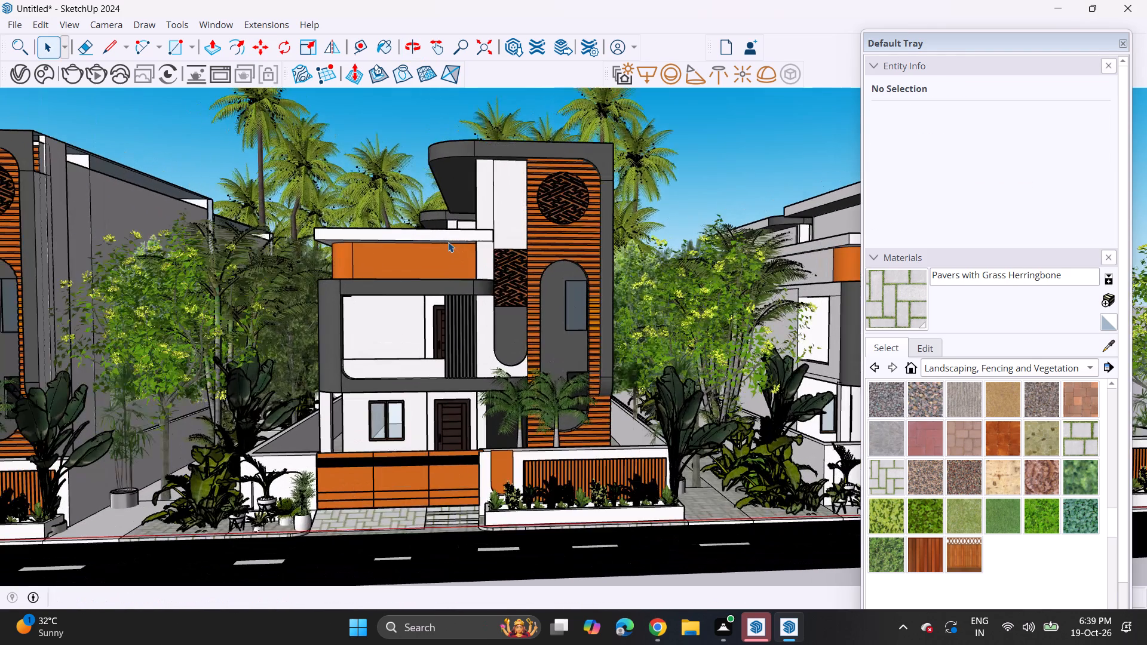
pyautogui.scroll(-3, 474, 229)
pyautogui.moveTo(470, 232); pyautogui.dragTo(522, 262, button='middle')
pyautogui.moveTo(504, 274); pyautogui.dragTo(494, 272, button='middle')
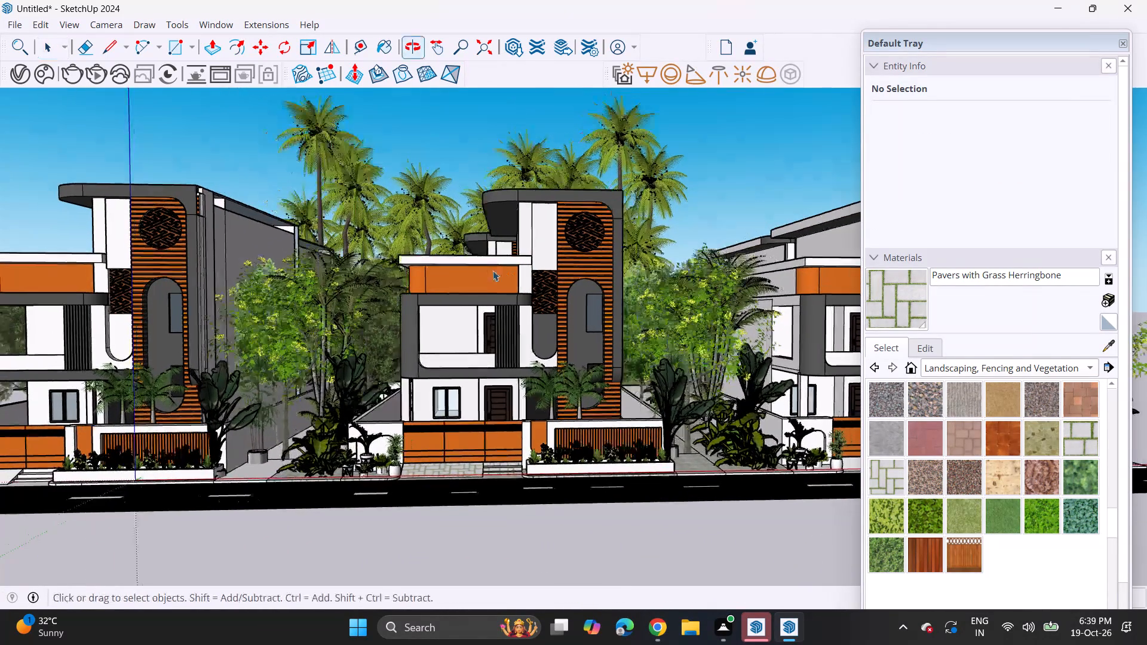
pyautogui.scroll(1, 492, 269)
pyautogui.moveTo(494, 268); pyautogui.dragTo(484, 262, button='middle')
pyautogui.scroll(1, 494, 268)
pyautogui.middleClick(479, 259)
pyautogui.middleClick(475, 259)
pyautogui.scroll(2, 475, 259)
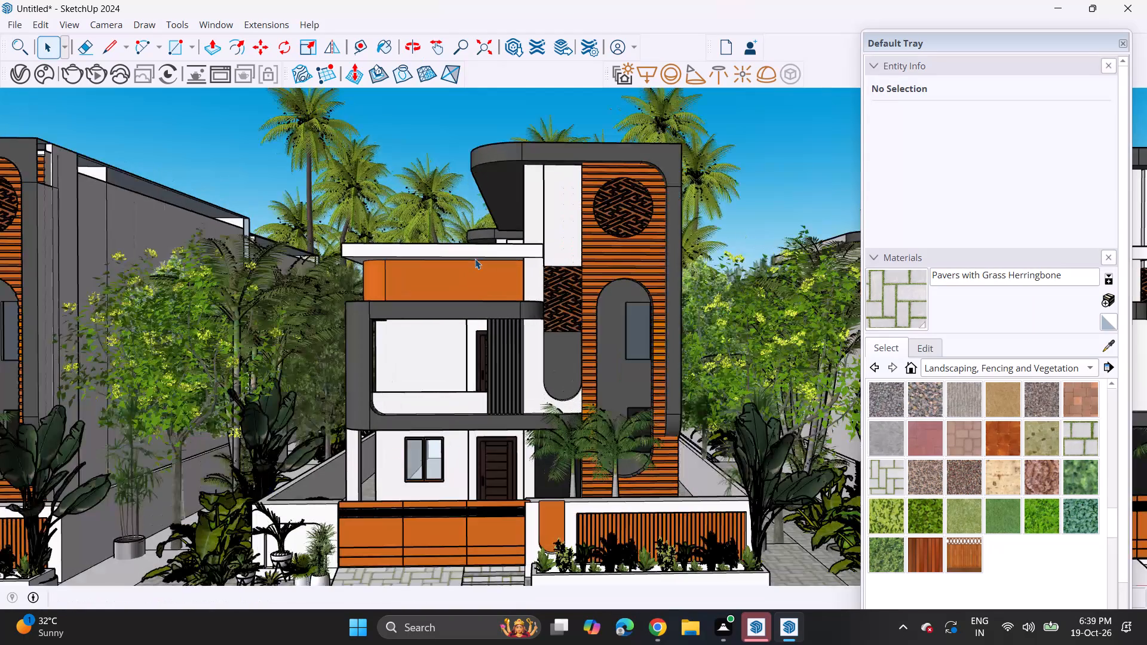
pyautogui.keyDown('shift'); pyautogui.moveTo(480, 261); pyautogui.dragTo(508, 247, button='middle'); pyautogui.keyUp('shift')
pyautogui.moveTo(508, 247); pyautogui.dragTo(498, 233, button='middle')
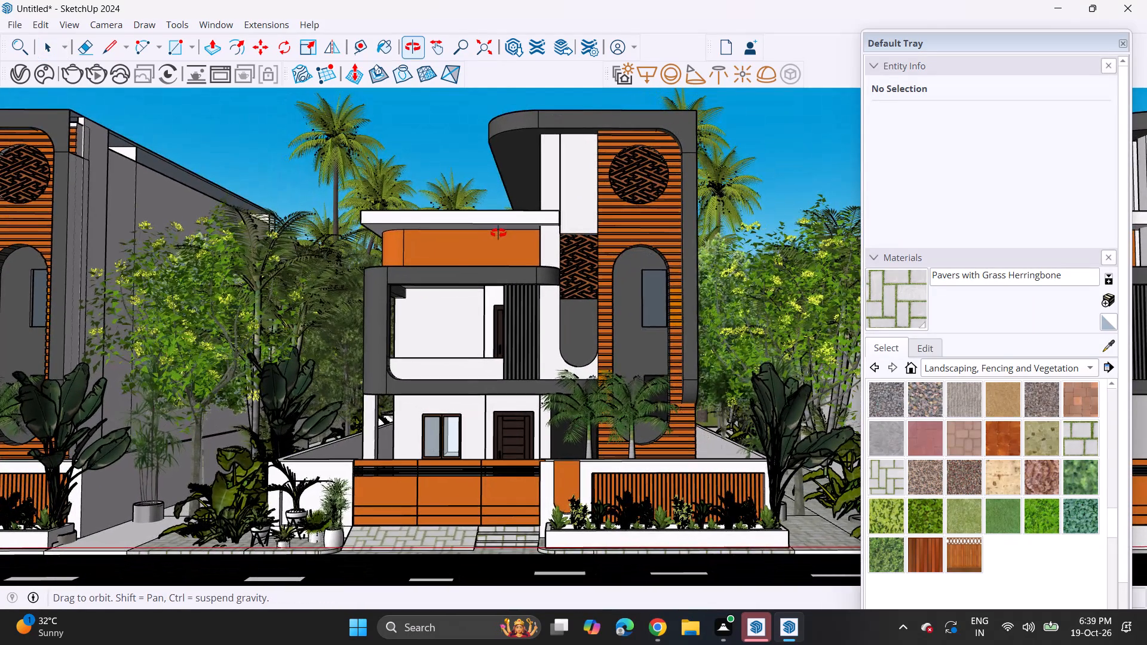
# Examine the middle house's front, the front road and the surrounding house rows from above and at street level.
pyautogui.moveTo(498, 233); pyautogui.dragTo(504, 231, button='middle')
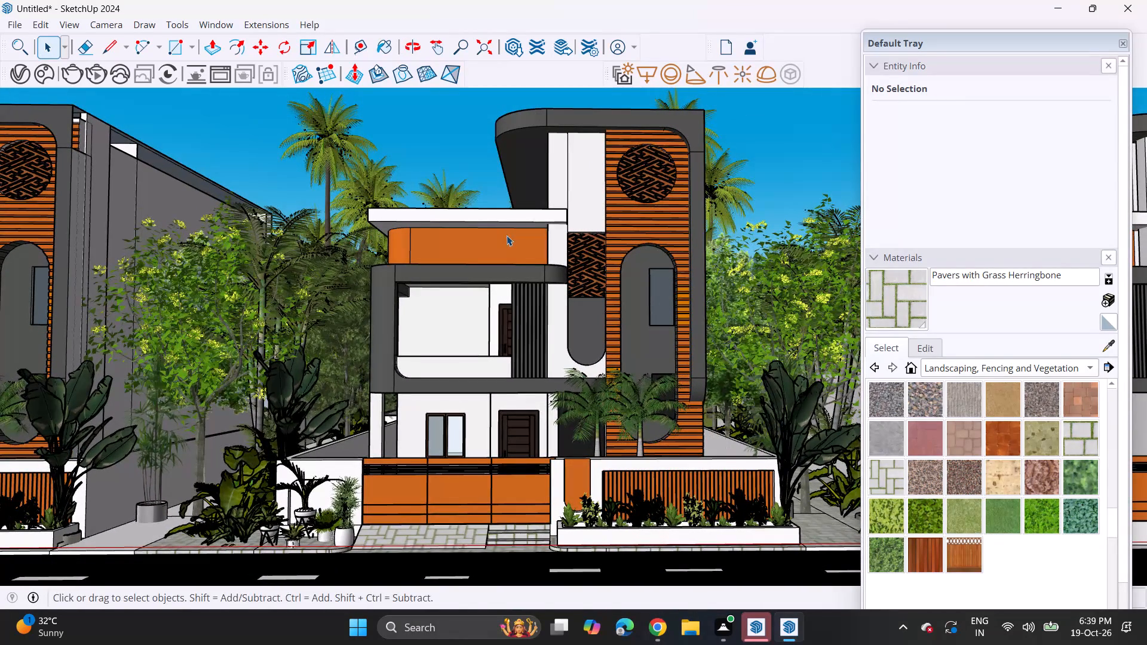
pyautogui.scroll(-4, 512, 245)
pyautogui.moveTo(525, 299); pyautogui.dragTo(549, 447, button='middle')
pyautogui.keyDown('shift'); pyautogui.moveTo(549, 445); pyautogui.dragTo(540, 317, button='middle'); pyautogui.keyUp('shift')
pyautogui.moveTo(536, 332); pyautogui.dragTo(539, 395, button='middle')
pyautogui.scroll(10, 568, 500)
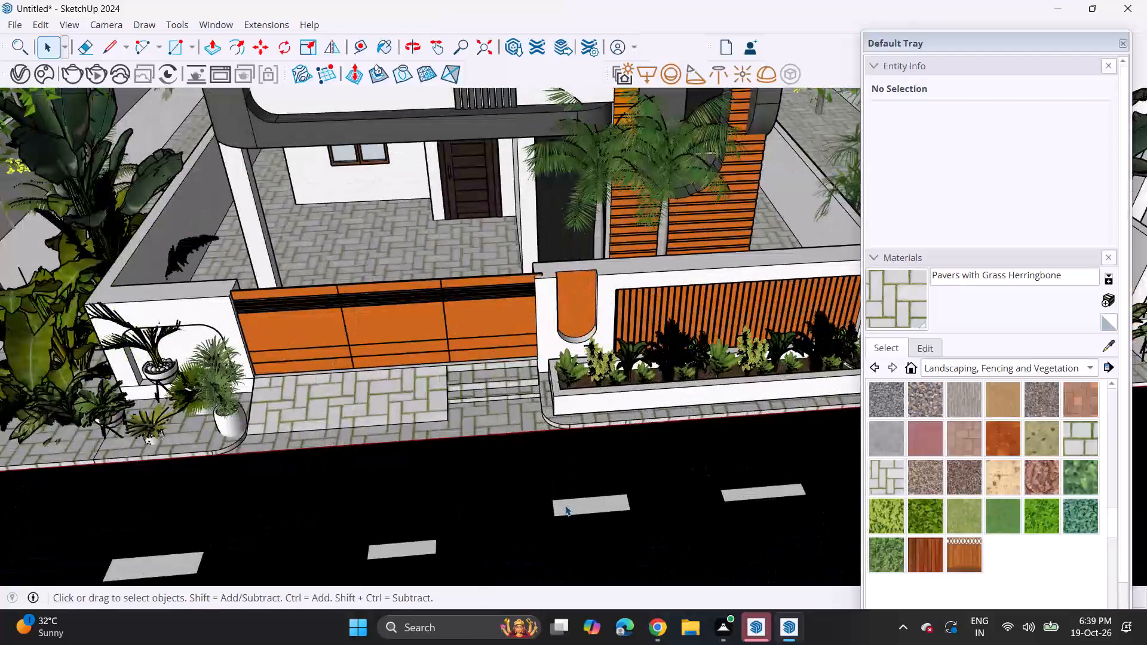
pyautogui.scroll(3, 562, 508)
pyautogui.scroll(-19, 560, 509)
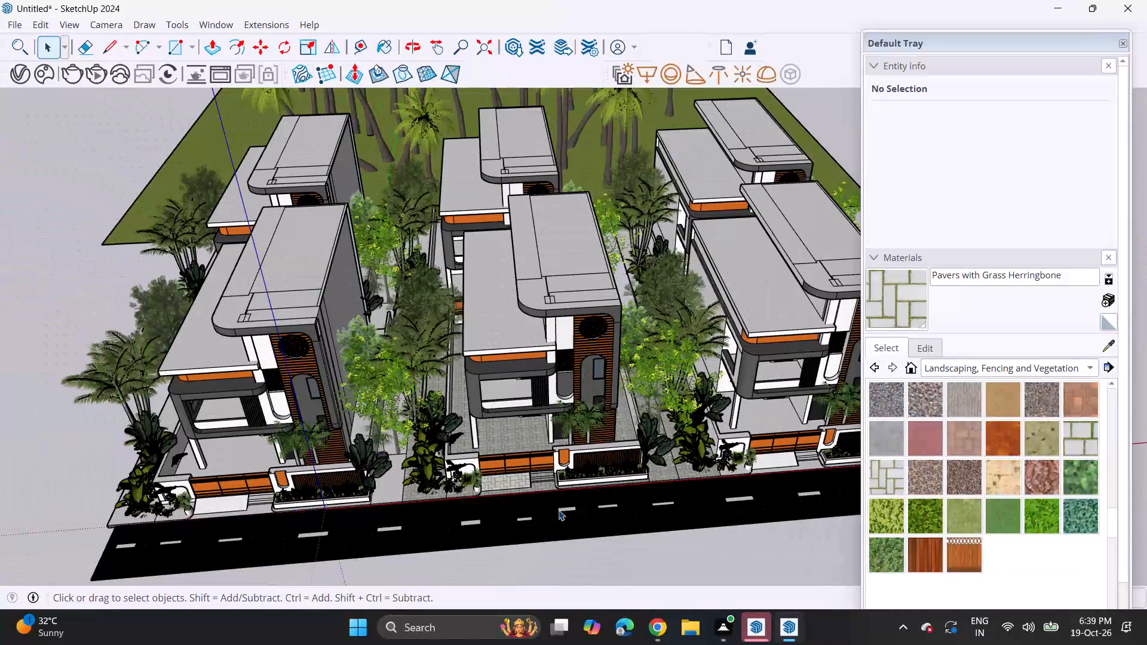
pyautogui.moveTo(562, 515); pyautogui.dragTo(513, 397, button='middle')
pyautogui.scroll(3, 522, 428)
pyautogui.scroll(2, 496, 382)
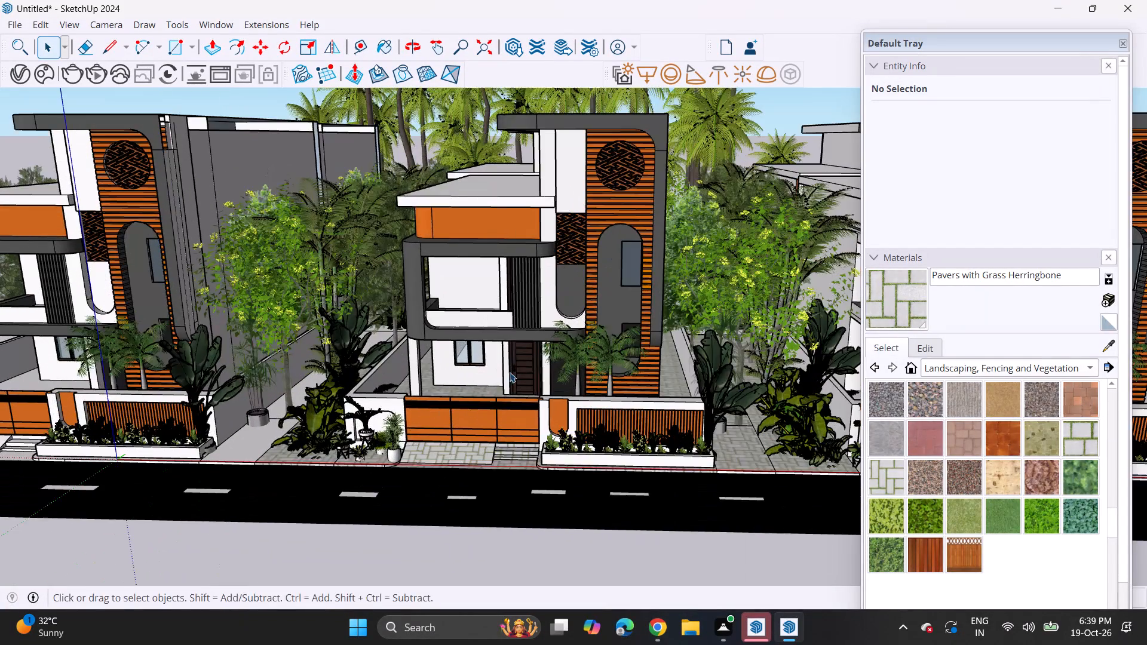
pyautogui.moveTo(510, 372); pyautogui.dragTo(541, 345, button='middle')
pyautogui.scroll(2, 532, 349)
pyautogui.moveTo(544, 321); pyautogui.dragTo(522, 392, button='middle')
pyautogui.moveTo(518, 379); pyautogui.dragTo(514, 352, button='middle')
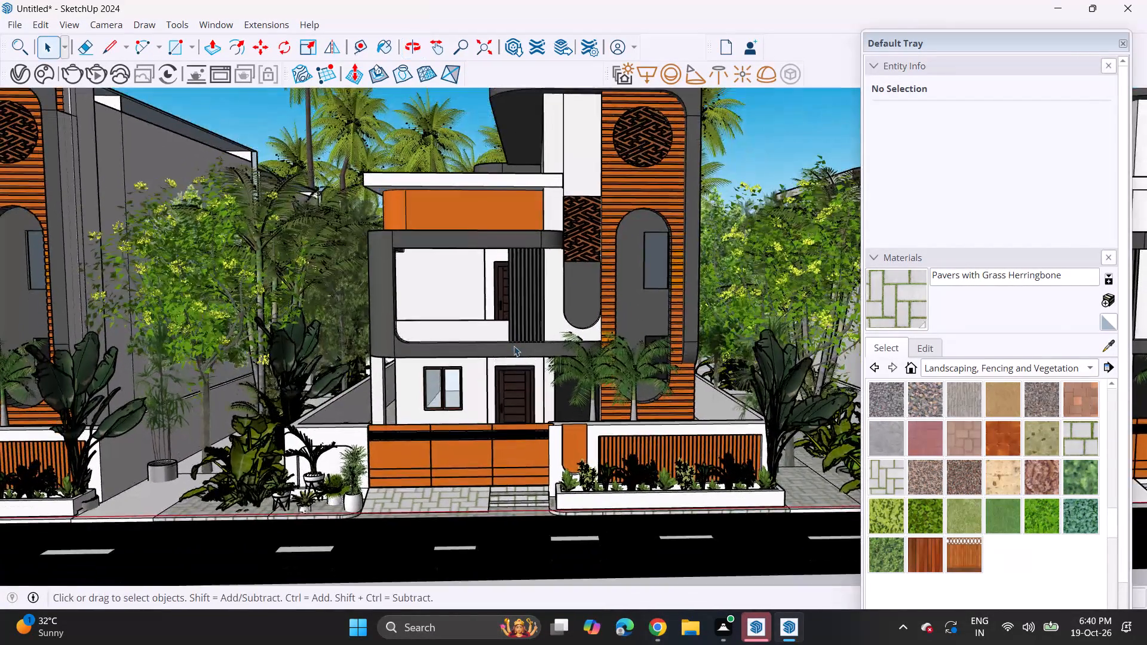
pyautogui.scroll(-2, 514, 346)
pyautogui.moveTo(511, 349); pyautogui.dragTo(516, 329, button='middle')
pyautogui.keyDown('shift'); pyautogui.moveTo(516, 348); pyautogui.dragTo(520, 391, button='middle'); pyautogui.keyUp('shift')
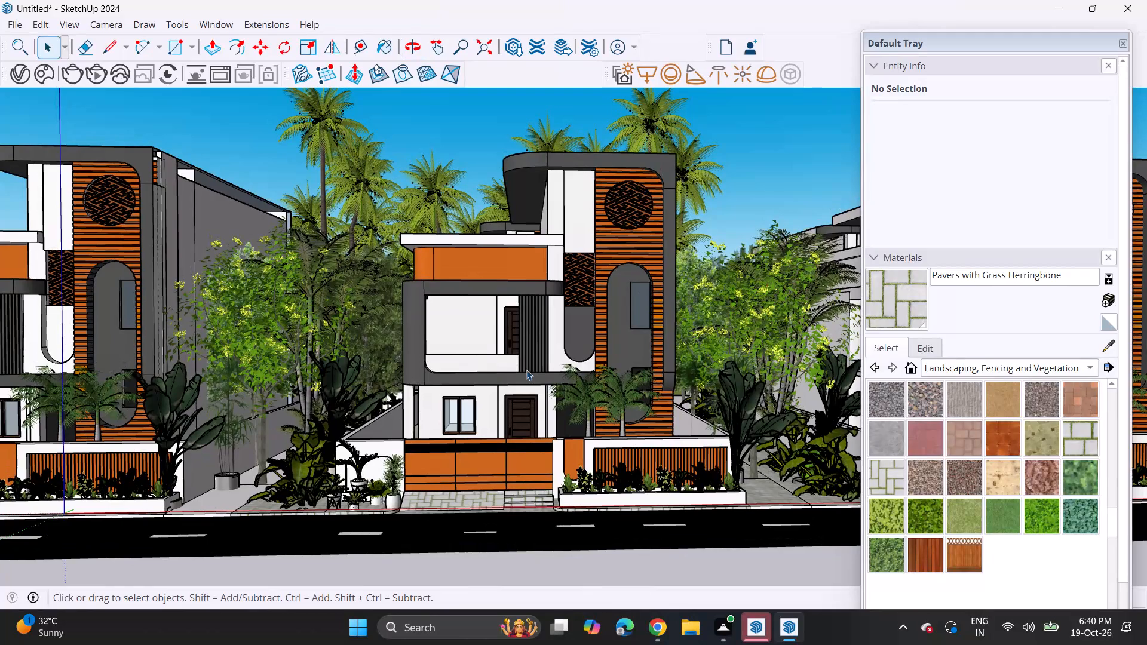
pyautogui.scroll(1, 526, 370)
pyautogui.moveTo(526, 370); pyautogui.dragTo(521, 373, button='middle')
pyautogui.middleClick(521, 373)
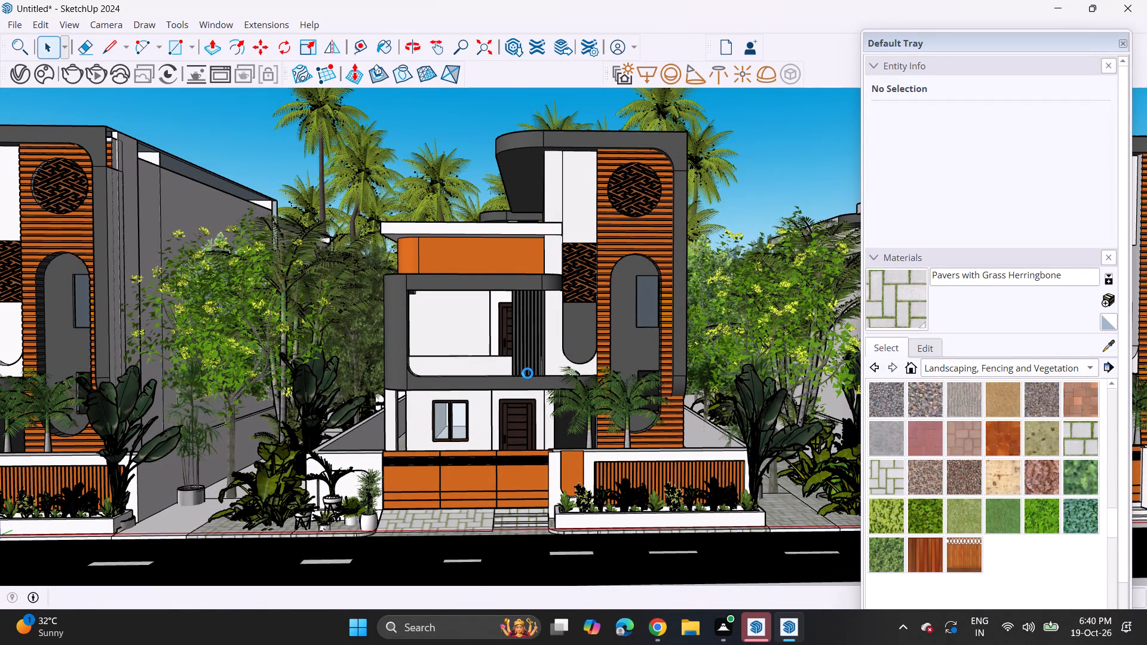
# Paint the ground between the left and middle houses and along the left planter's road edge with Pavers with Grass Herringbone.
pyautogui.click(882, 309)
pyautogui.click(172, 526)
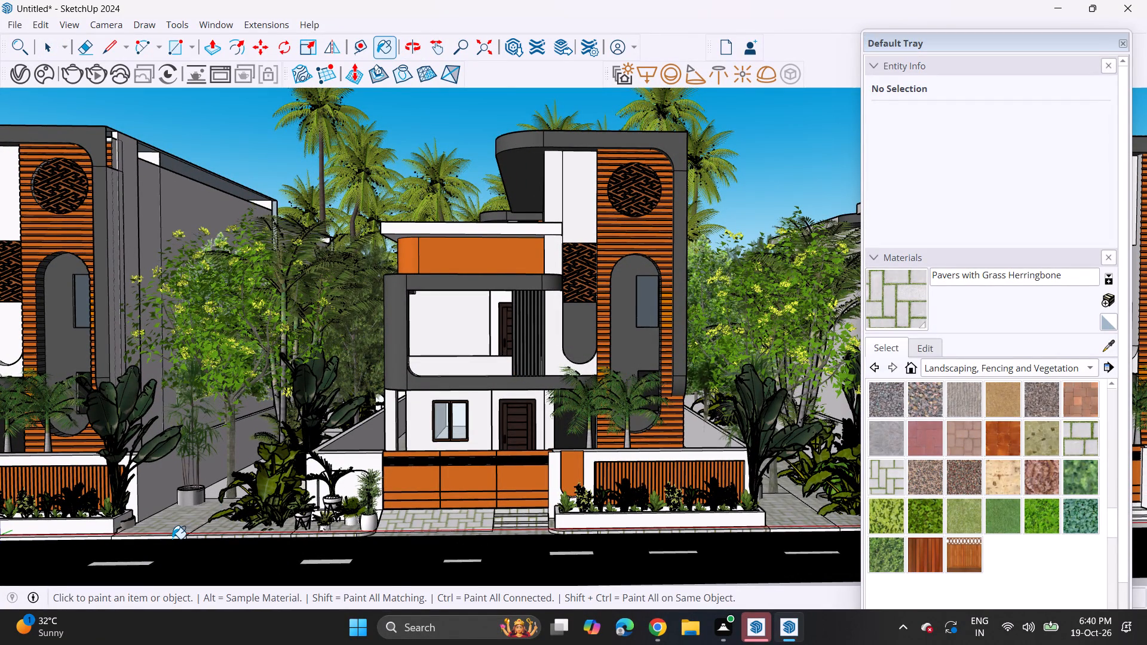
pyautogui.click(172, 539)
pyautogui.click(213, 493)
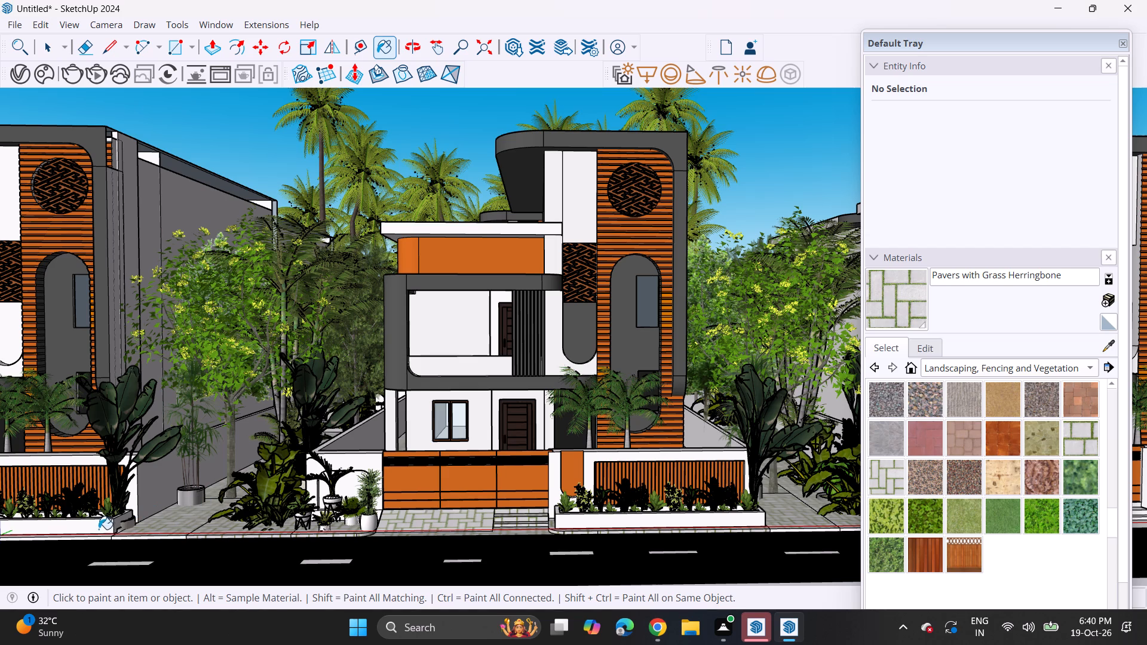
pyautogui.click(93, 537)
pyautogui.click(99, 539)
pyautogui.click(116, 539)
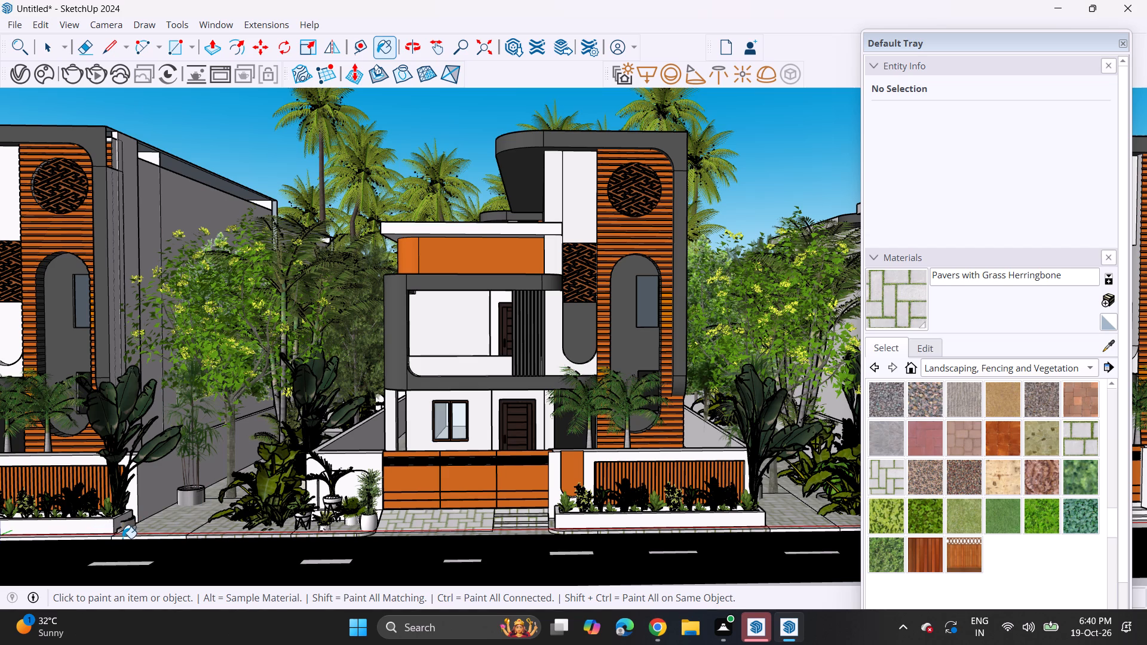
pyautogui.click(122, 538)
pyautogui.click(102, 537)
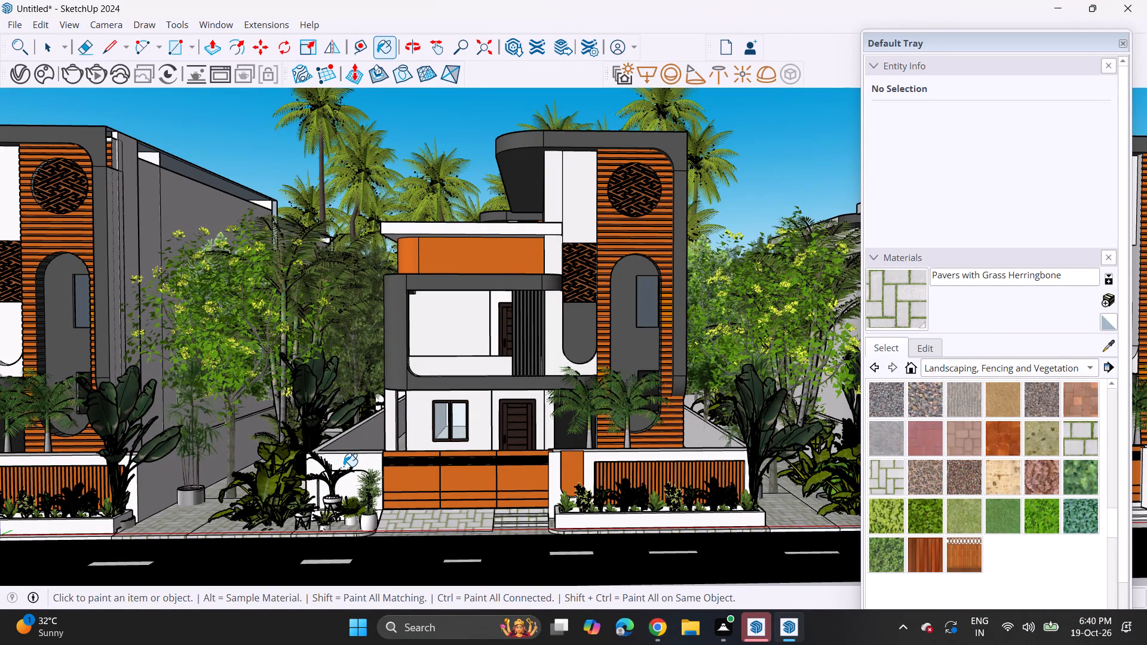
# Sample the orange 0041_Chocolate material from the middle house's upper facade and paint the arched panel on its compound wall.
pyautogui.click(13, 21)
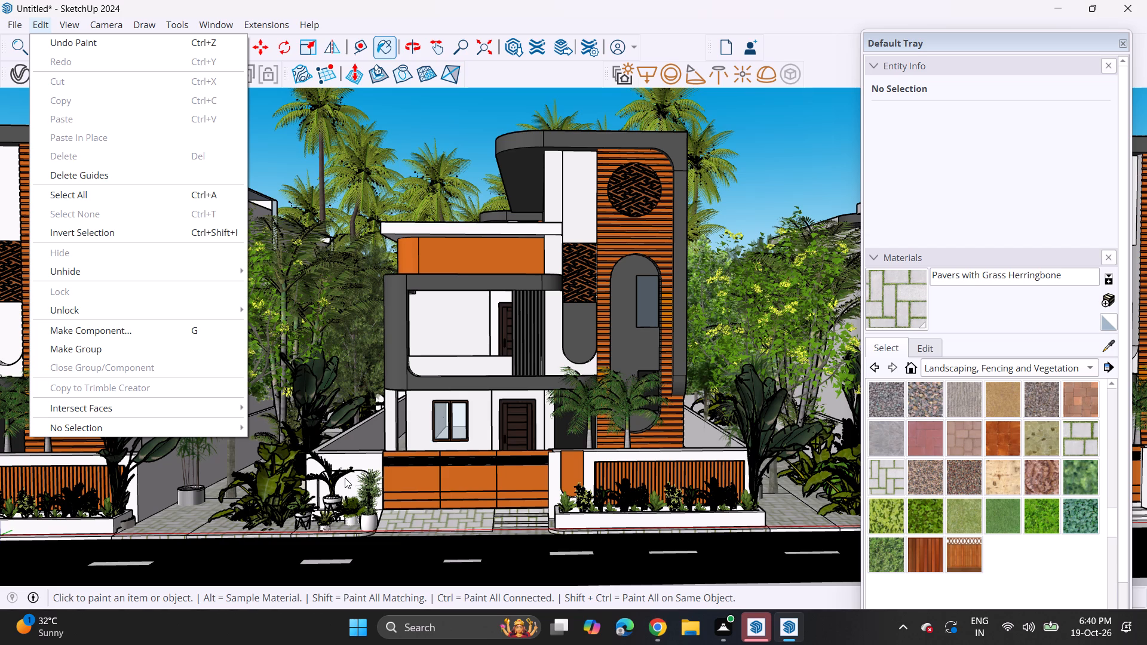
pyautogui.click(1112, 348)
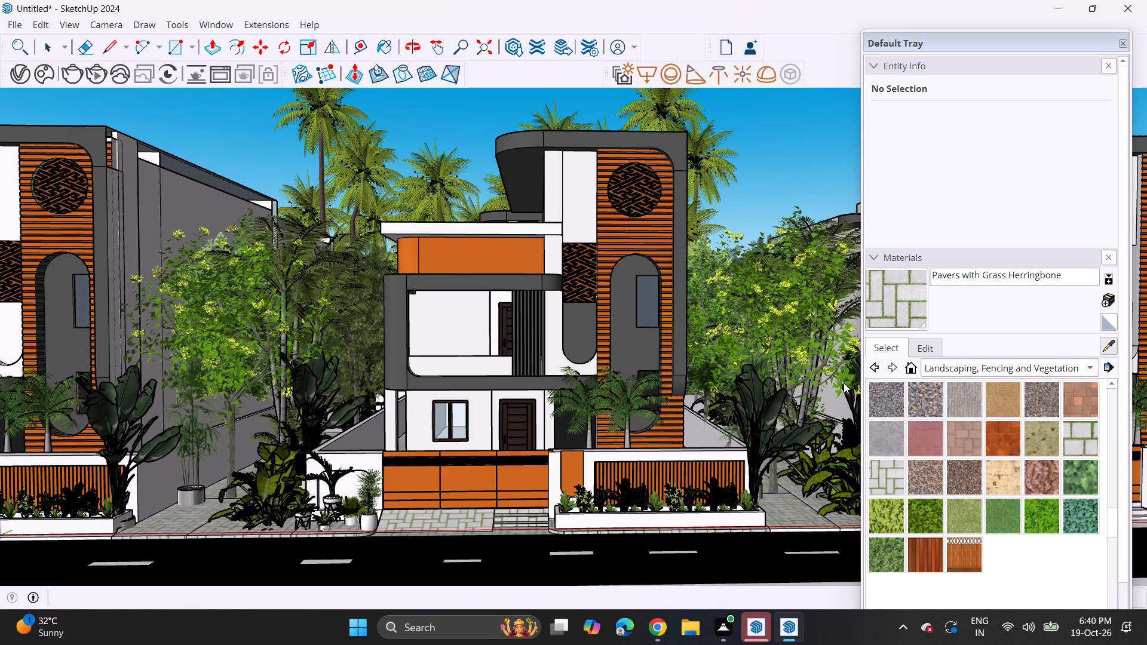
pyautogui.click(539, 264)
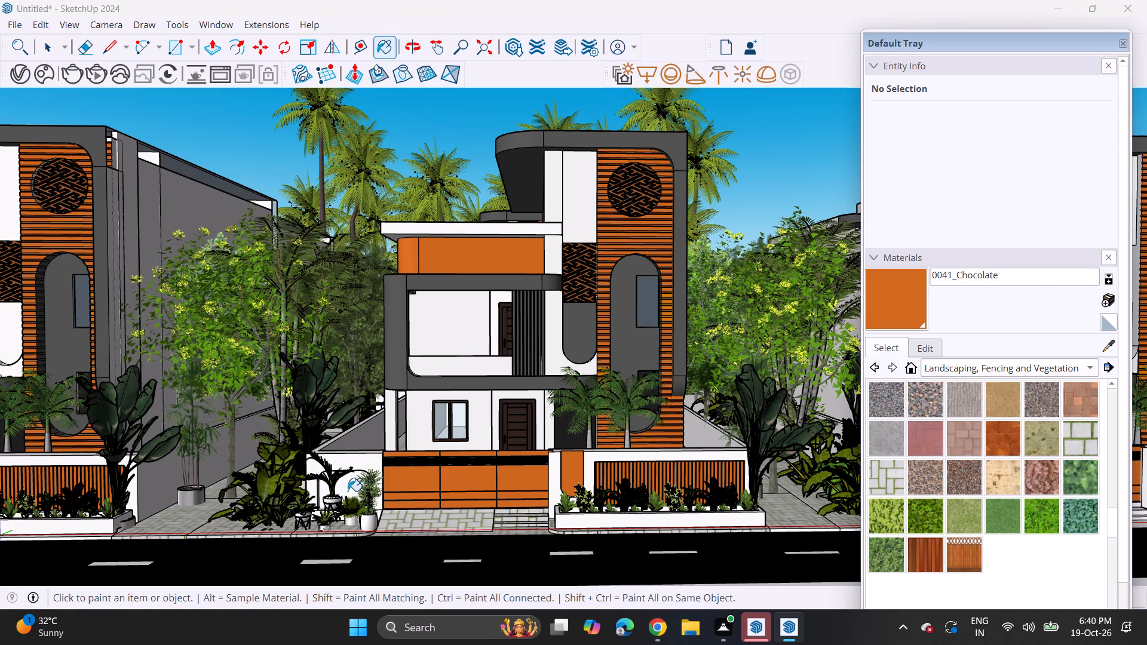
pyautogui.click(348, 490)
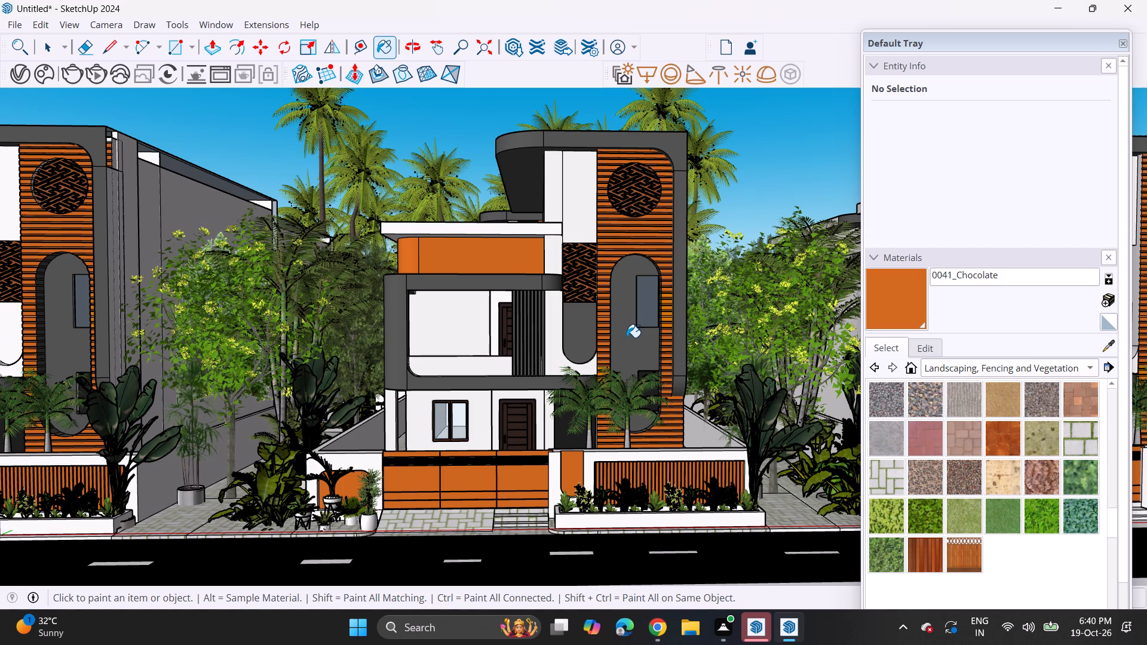
# Explode the potted plant component by the middle house's compound wall and delete the potted palm covering the orange panel.
pyautogui.press('space')
pyautogui.click(336, 473)
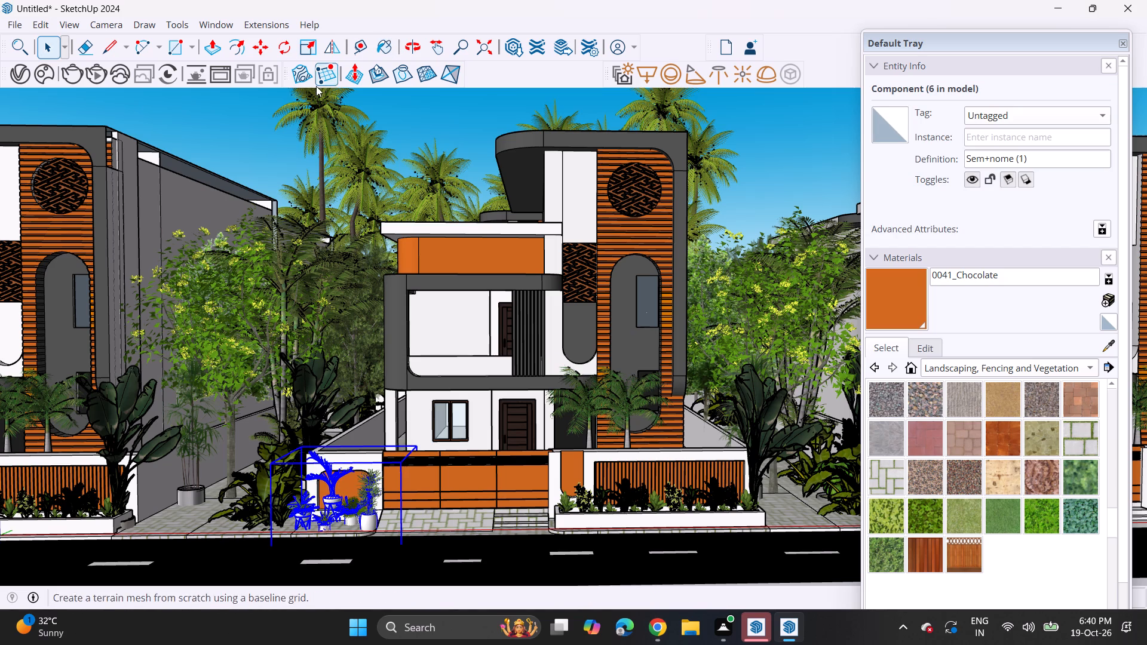
pyautogui.rightClick(336, 486)
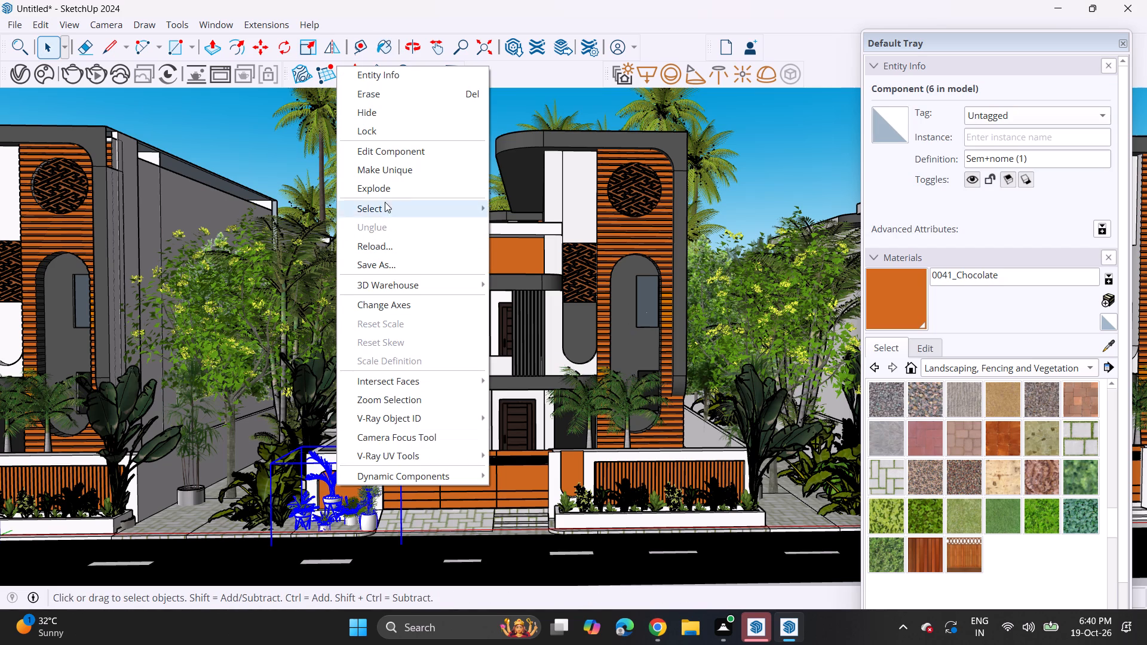
pyautogui.click(388, 191)
pyautogui.click(327, 473)
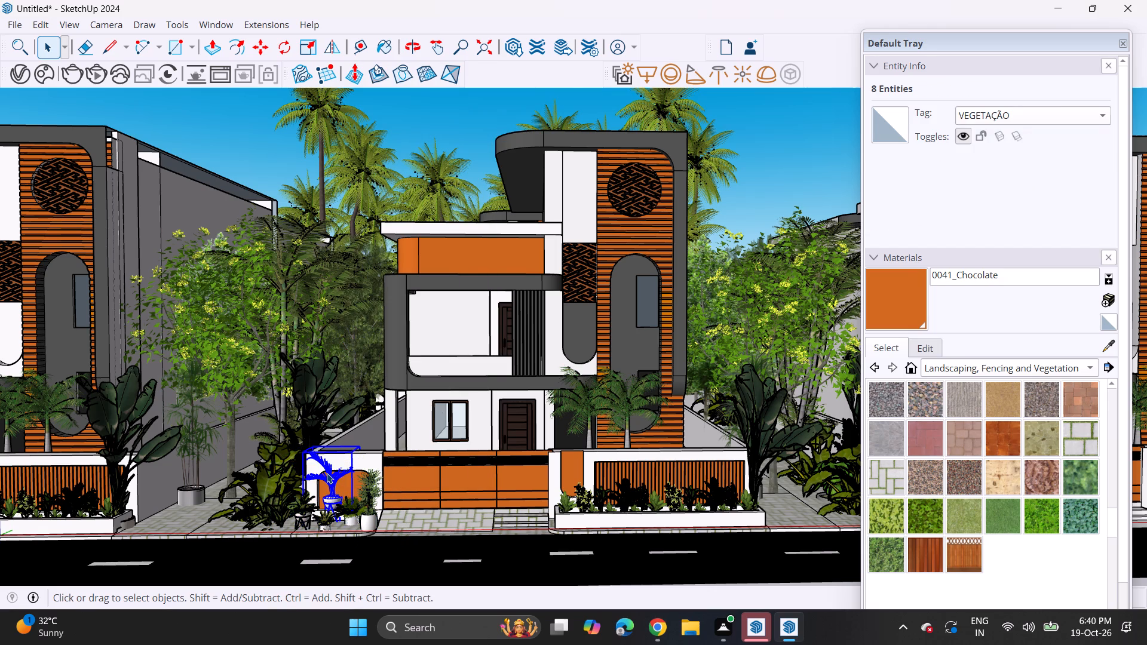
pyautogui.press('Delete')
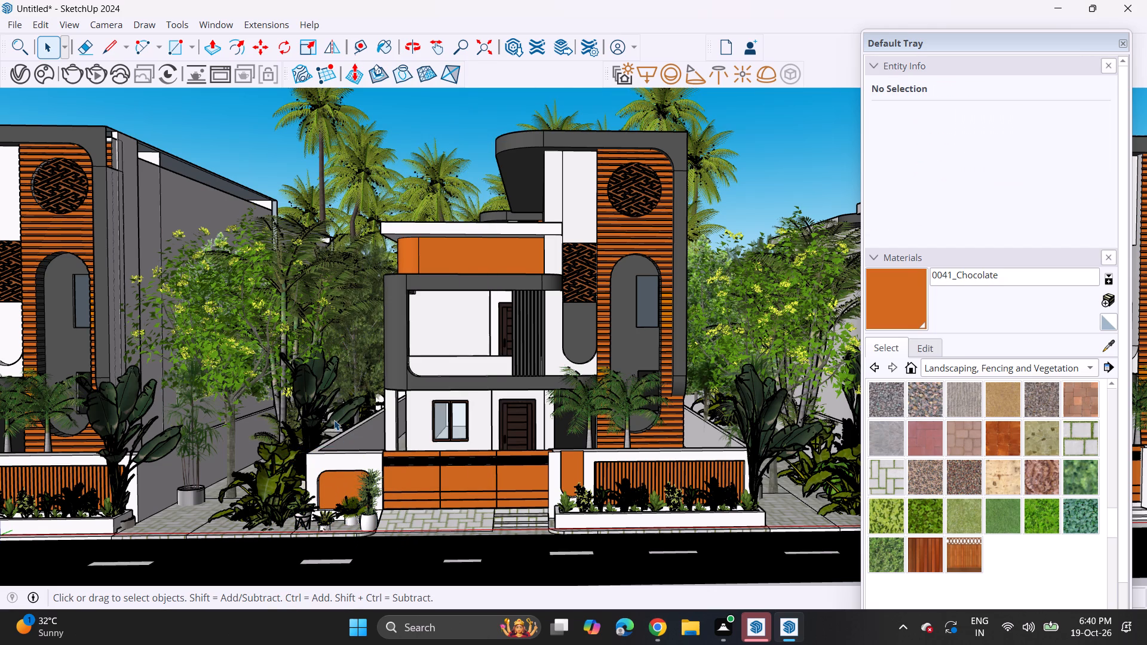
pyautogui.press('space')
pyautogui.click(766, 195)
# Save the model as "modren villa" in the VAMSHI INTERIOR folder, with the middle house's front in view.
pyautogui.moveTo(518, 322); pyautogui.dragTo(521, 300, button='middle')
pyautogui.scroll(1, 521, 300)
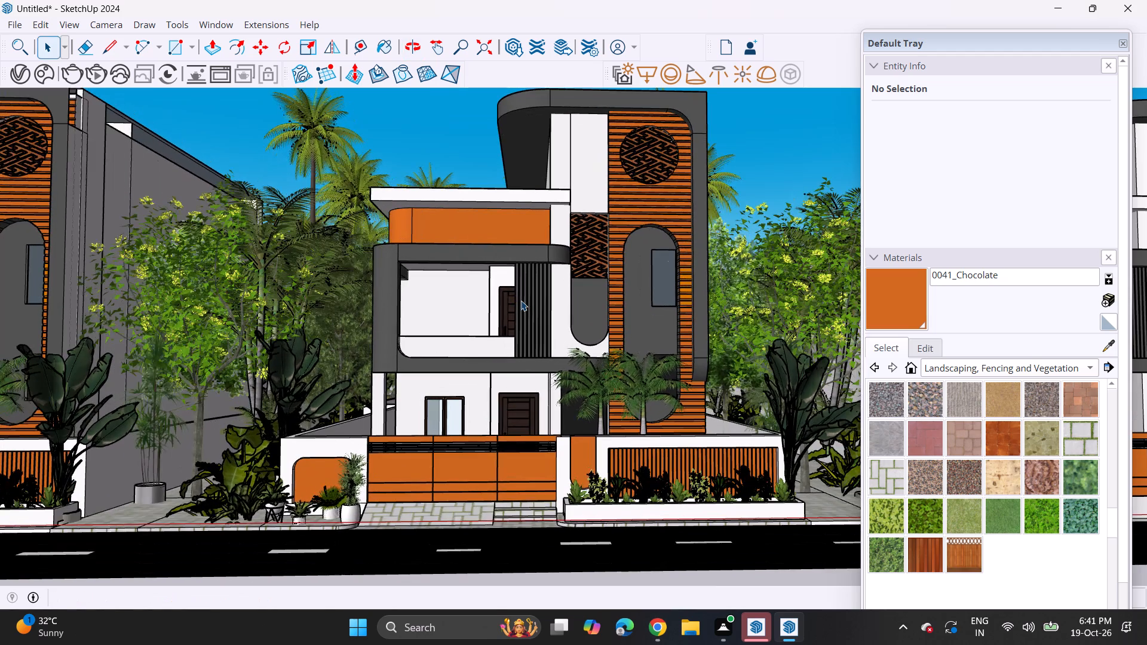
pyautogui.moveTo(527, 294); pyautogui.dragTo(530, 327, button='middle')
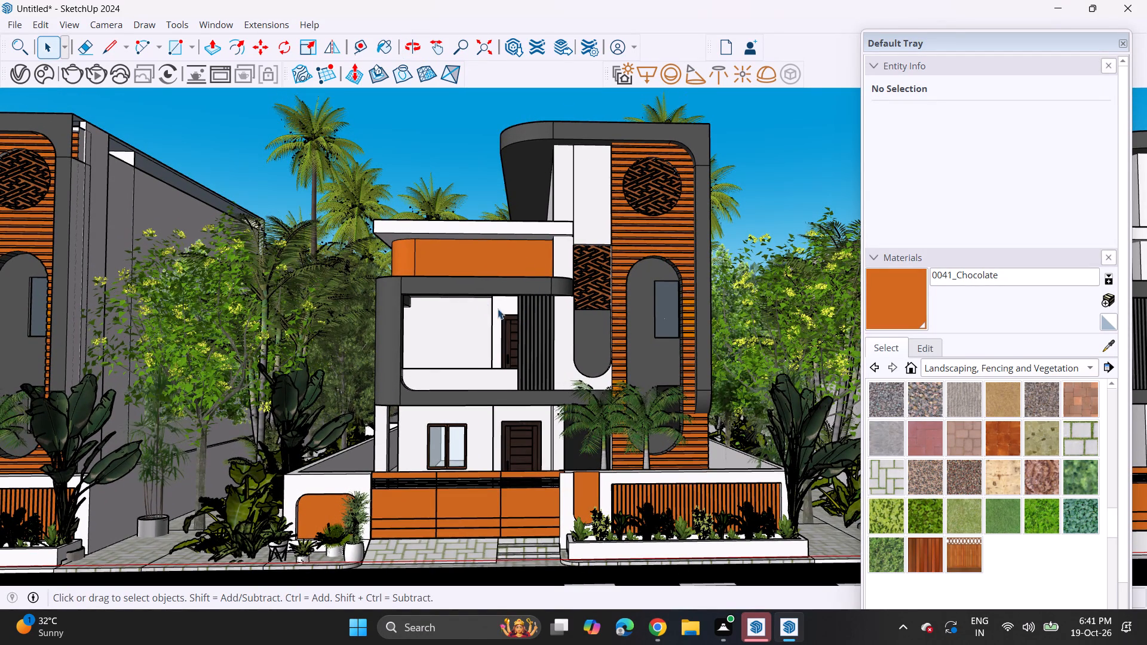
pyautogui.click(15, 19)
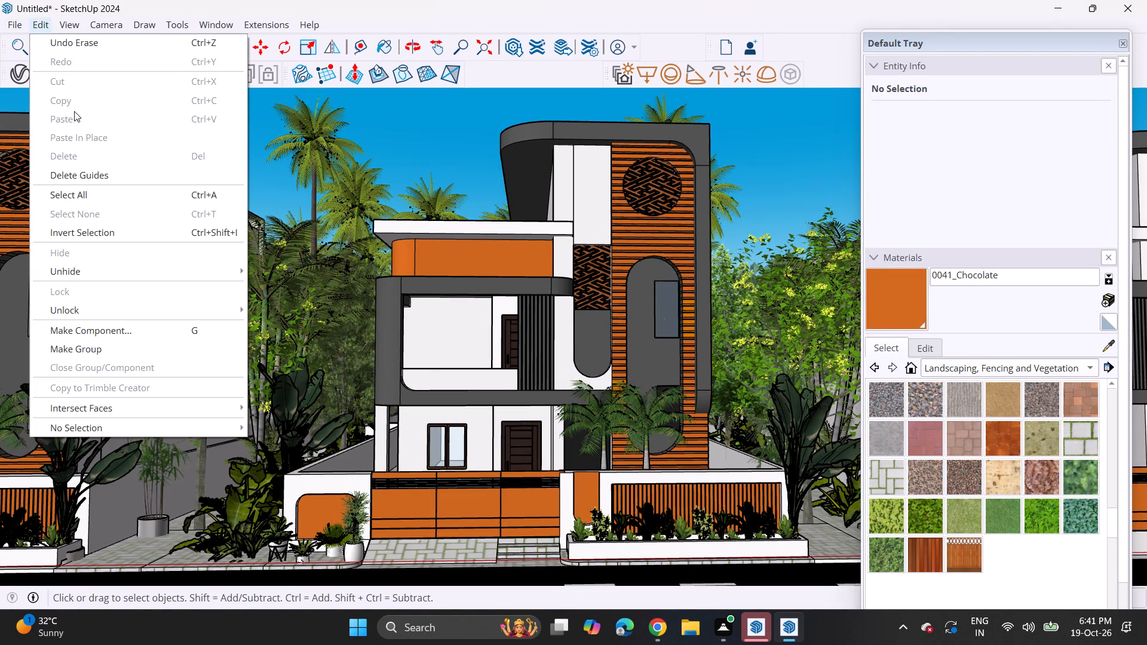
pyautogui.click(41, 119)
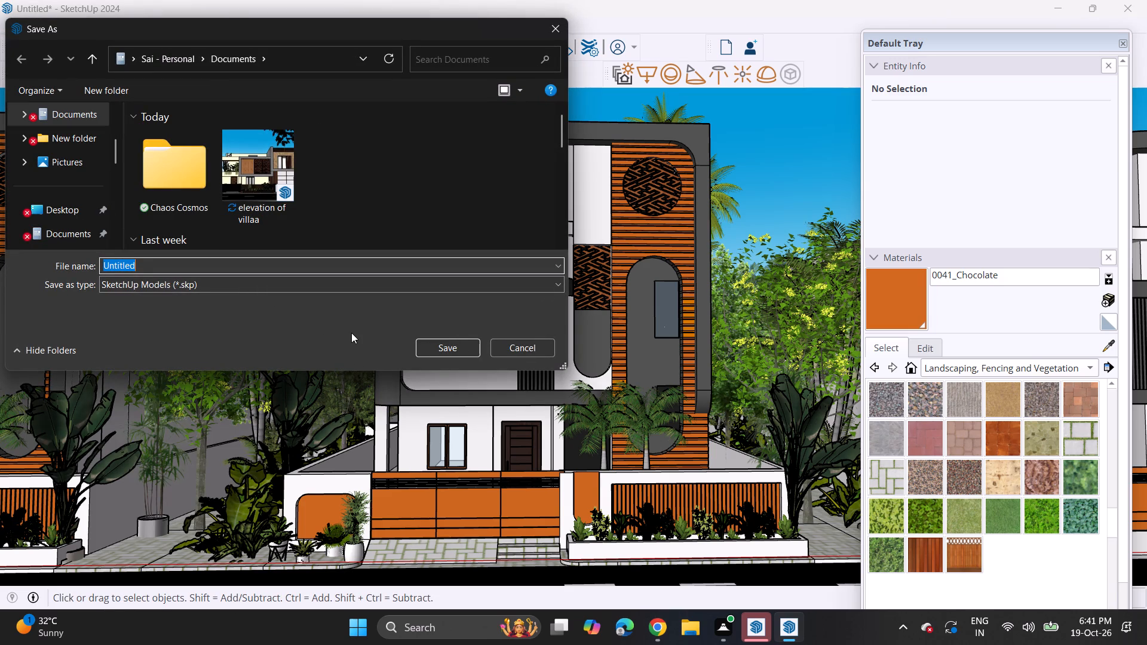
pyautogui.press('BackSpace')
pyautogui.write('modren villa')
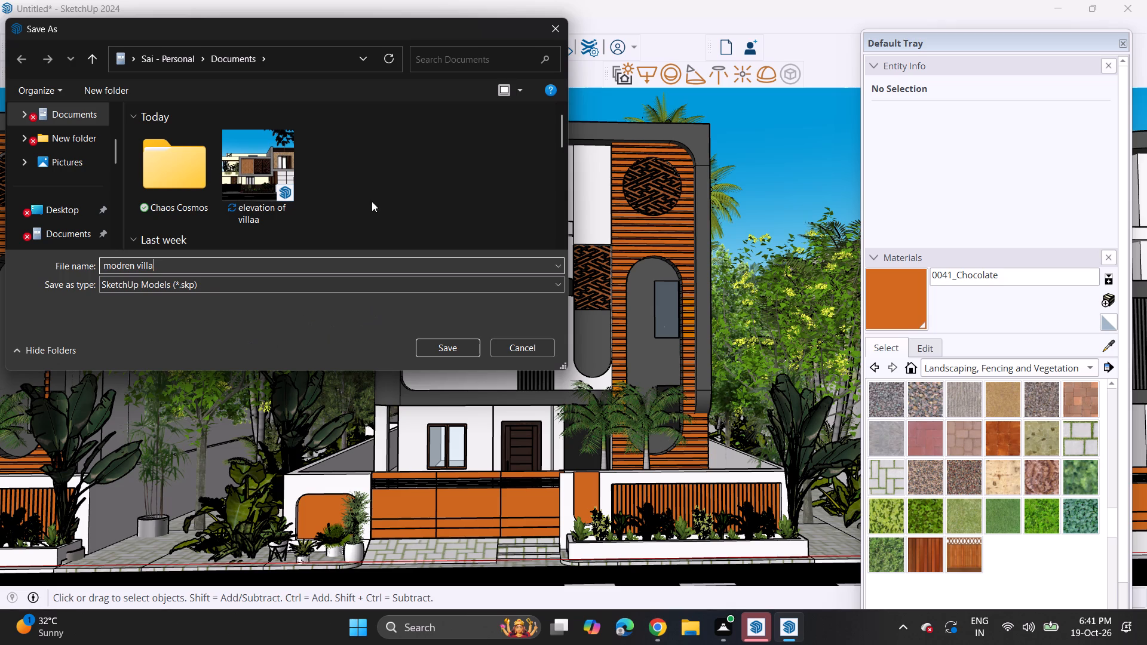
pyautogui.click(360, 60)
pyautogui.click(320, 121)
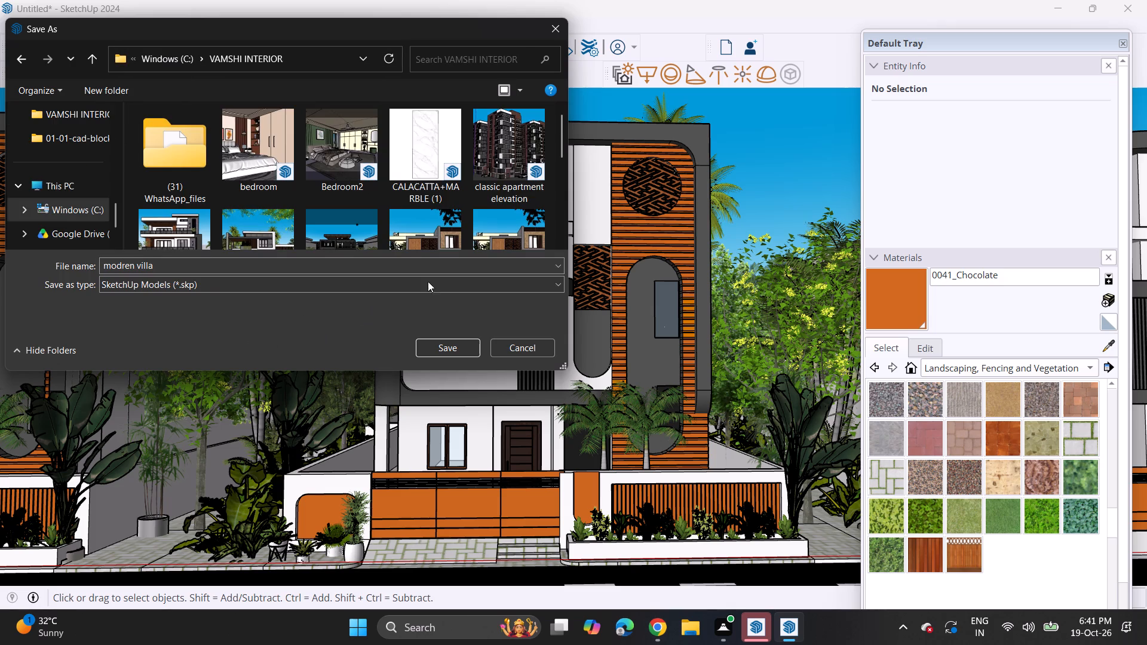
pyautogui.click(452, 354)
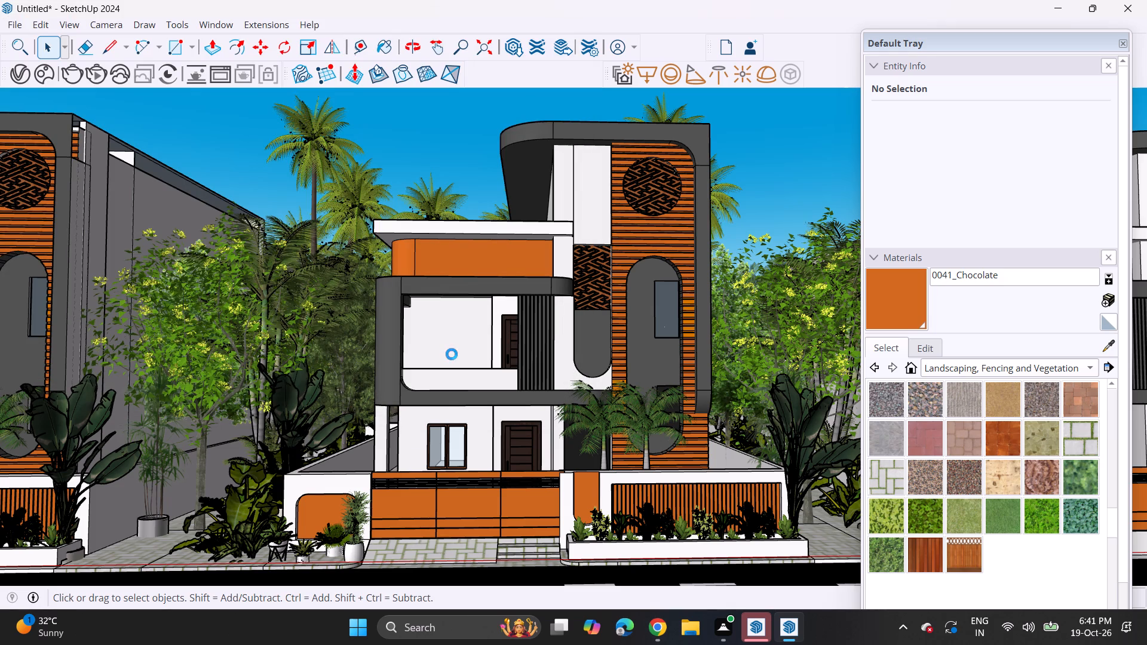
# Import the Glass+Railing (2) component from the Downloads folder into the model.
pyautogui.click(10, 15)
pyautogui.click(16, 27)
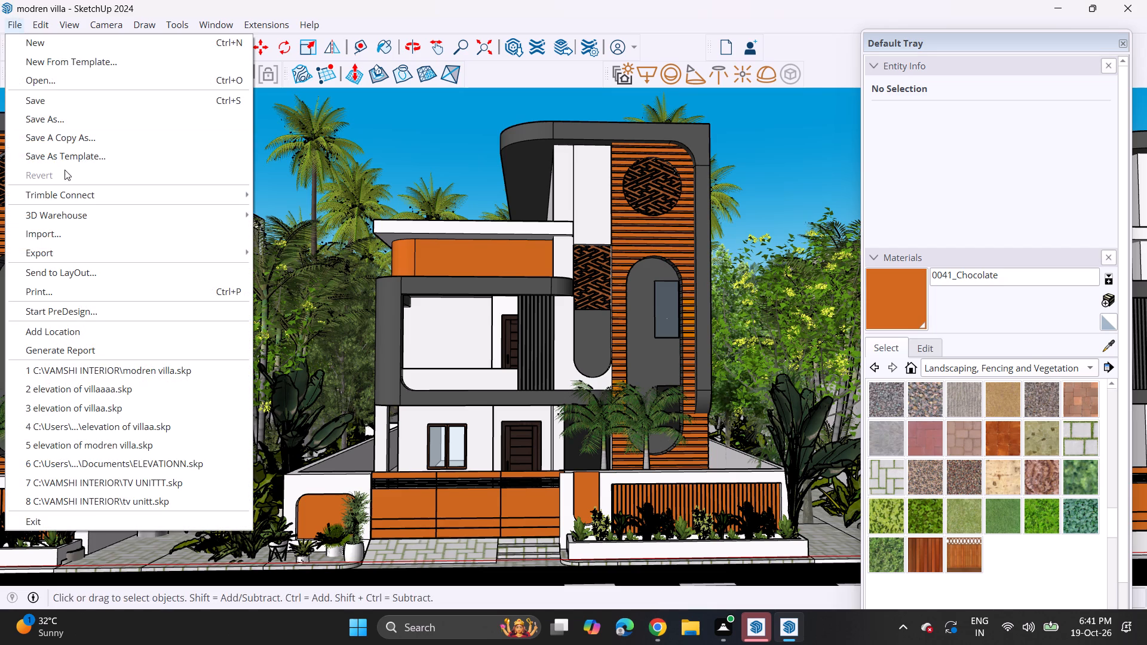
pyautogui.click(62, 234)
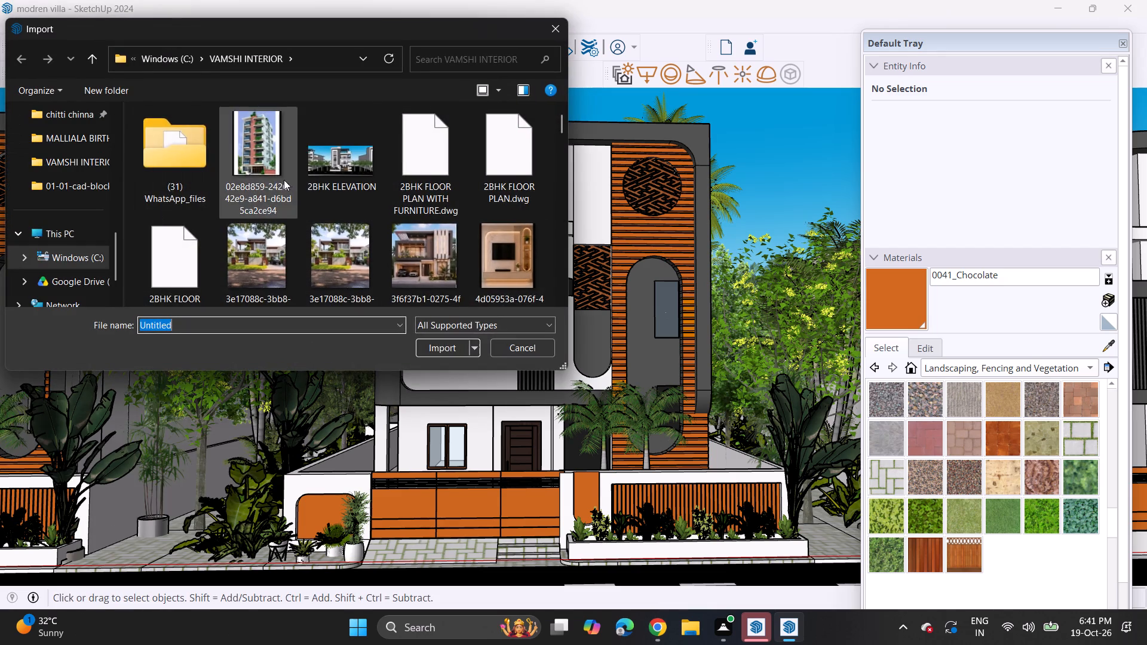
pyautogui.scroll(-5, 299, 213)
pyautogui.scroll(3, 96, 155)
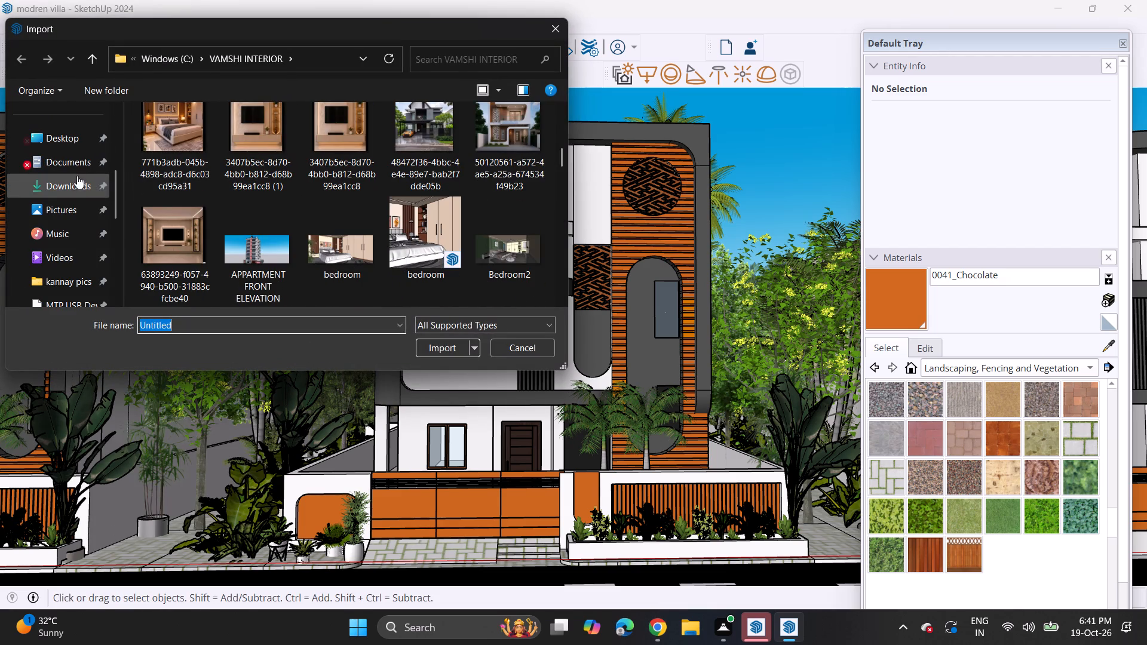
pyautogui.click(74, 184)
pyautogui.scroll(-20, 292, 174)
pyautogui.scroll(-3, 292, 174)
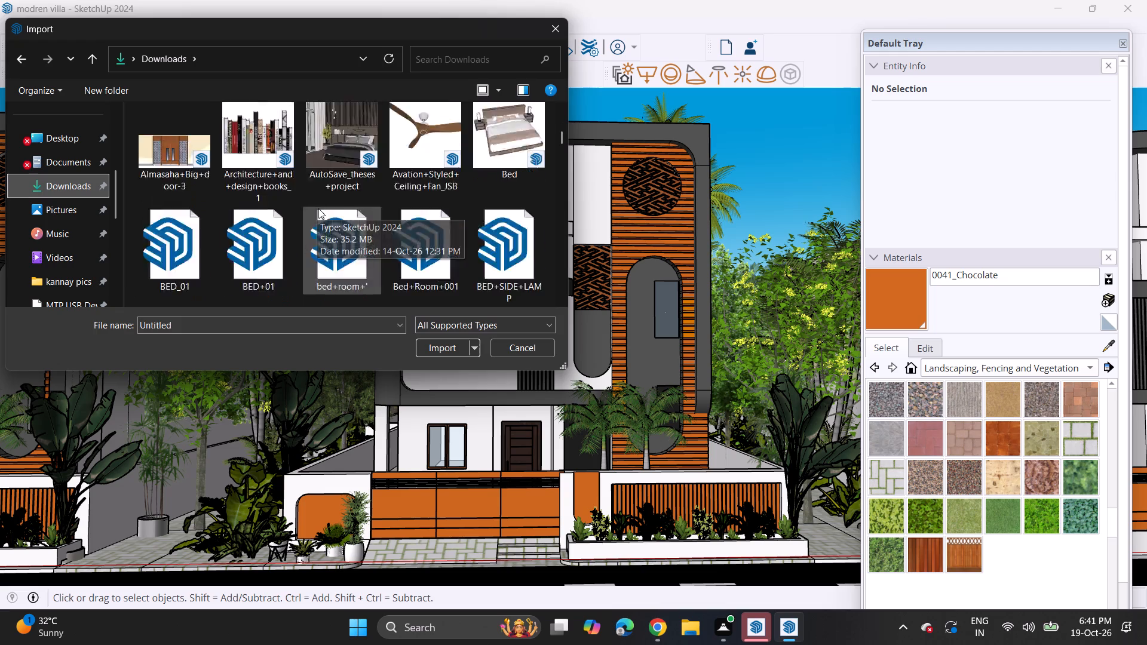
pyautogui.scroll(-20, 318, 208)
pyautogui.scroll(-11, 318, 208)
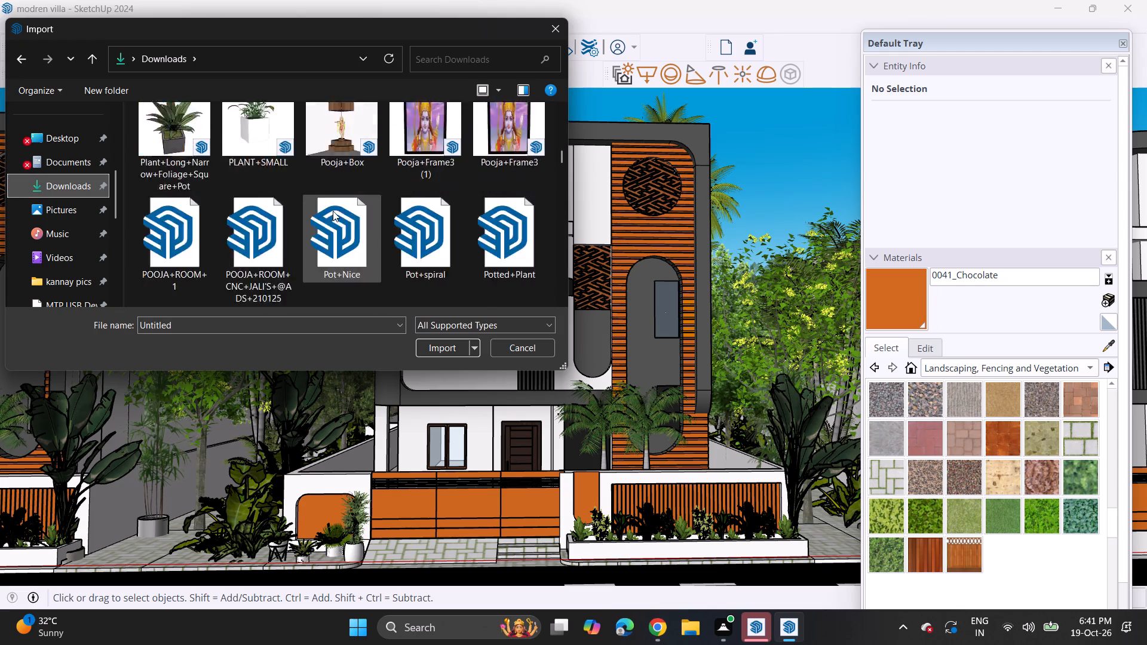
pyautogui.scroll(-14, 333, 205)
pyautogui.scroll(-10, 337, 201)
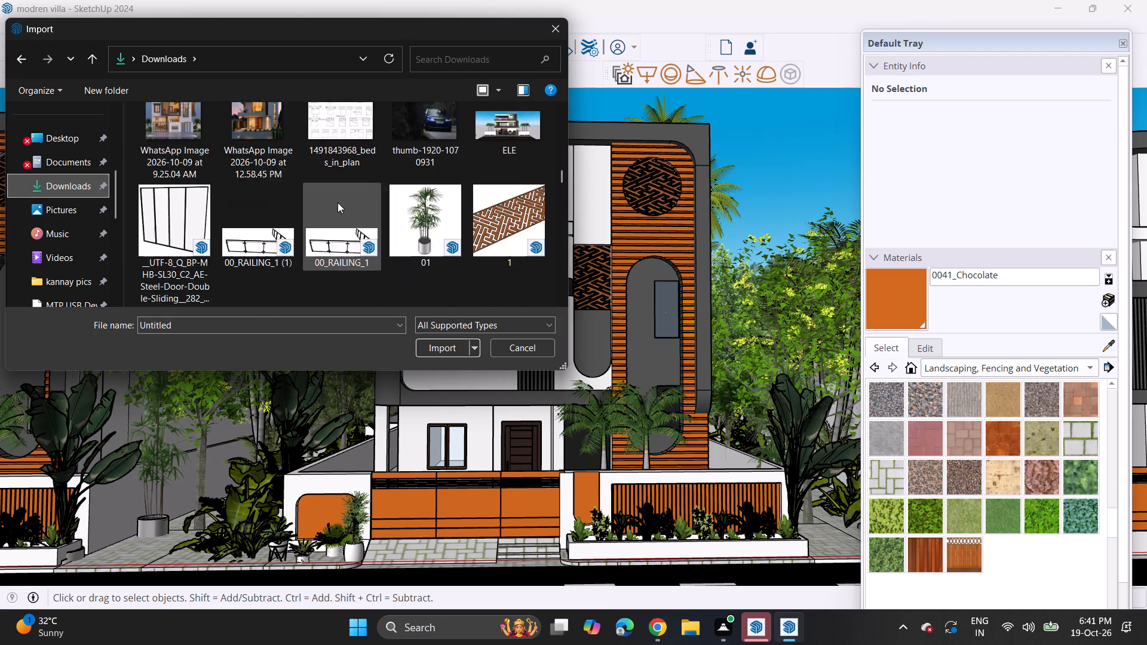
pyautogui.scroll(-5, 338, 202)
pyautogui.scroll(2, 339, 202)
pyautogui.scroll(-9, 339, 202)
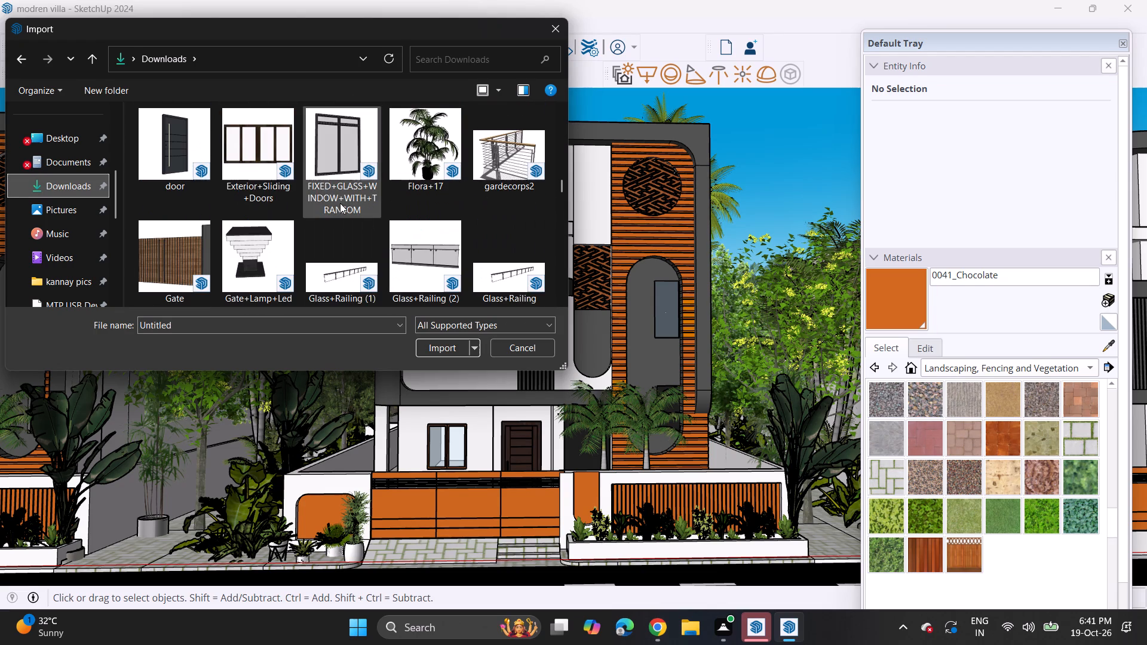
pyautogui.click(415, 269)
pyautogui.click(426, 351)
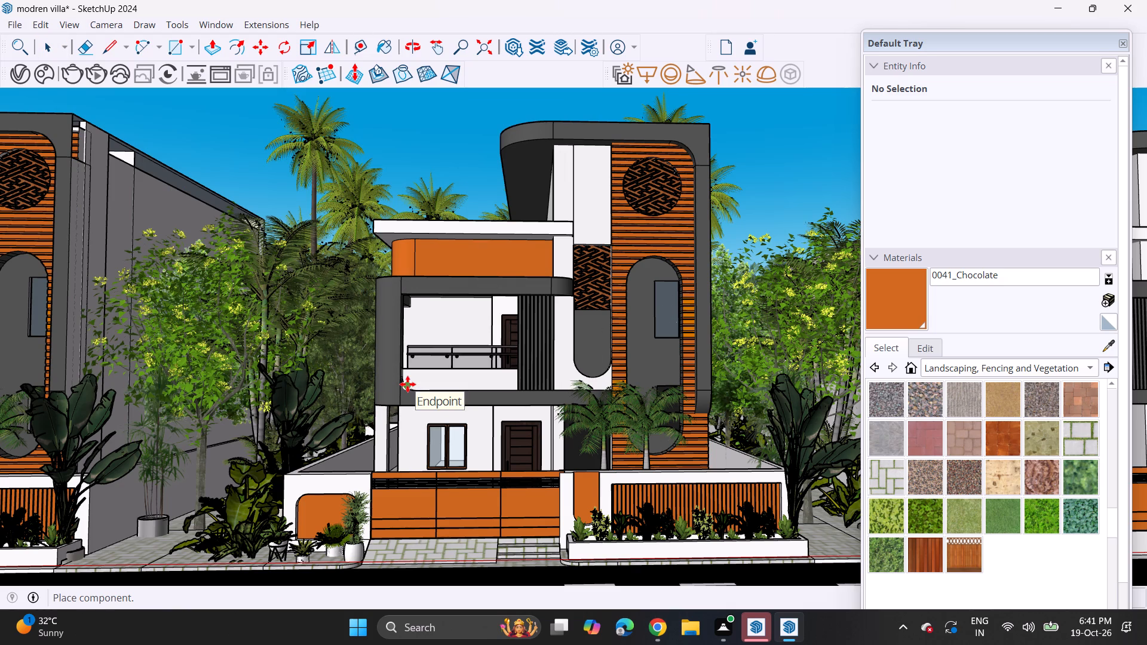
# Place the glass railing component on the middle house's first-floor balcony and move it onto the parapet wall, starting at the dark frame's inner side.
pyautogui.click(397, 383)
pyautogui.moveTo(488, 362); pyautogui.dragTo(354, 430, button='middle')
pyautogui.scroll(9, 443, 392)
pyautogui.scroll(4, 301, 446)
pyautogui.scroll(5, 222, 461)
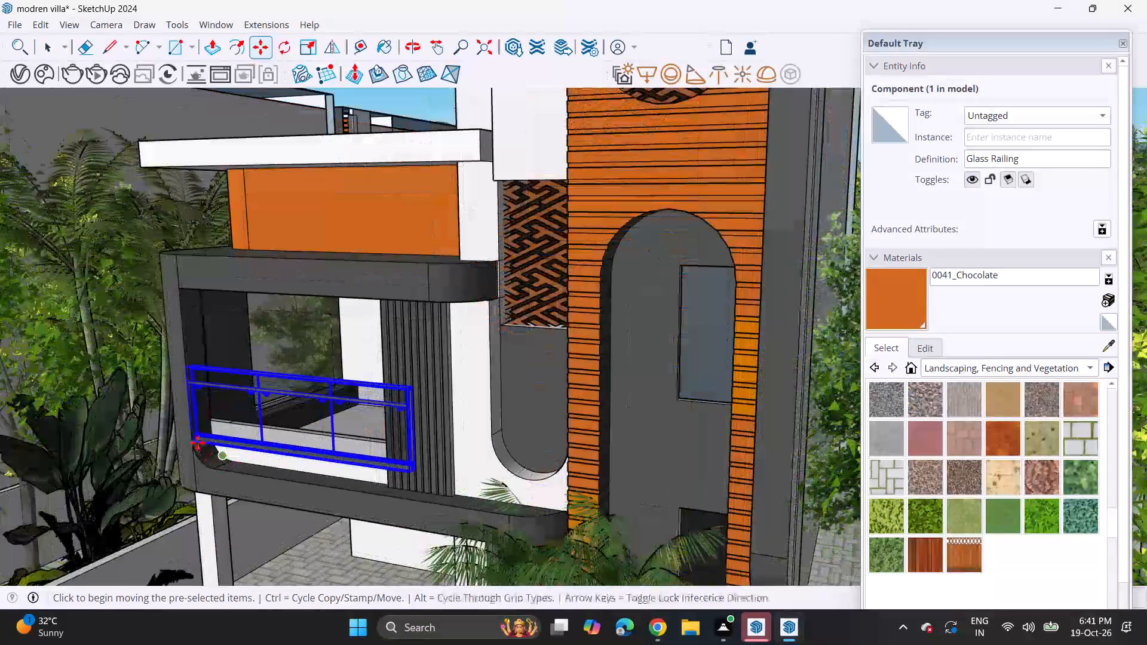
pyautogui.scroll(5, 197, 443)
pyautogui.click(184, 440)
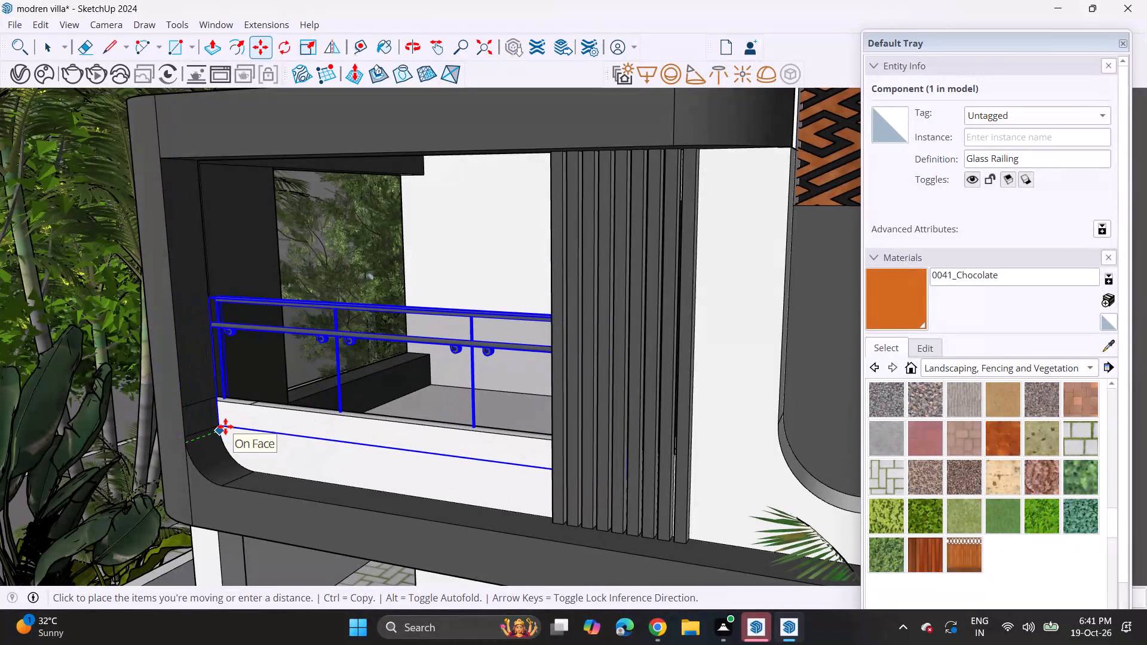
pyautogui.click(225, 426)
pyautogui.moveTo(255, 415); pyautogui.dragTo(422, 379, button='middle')
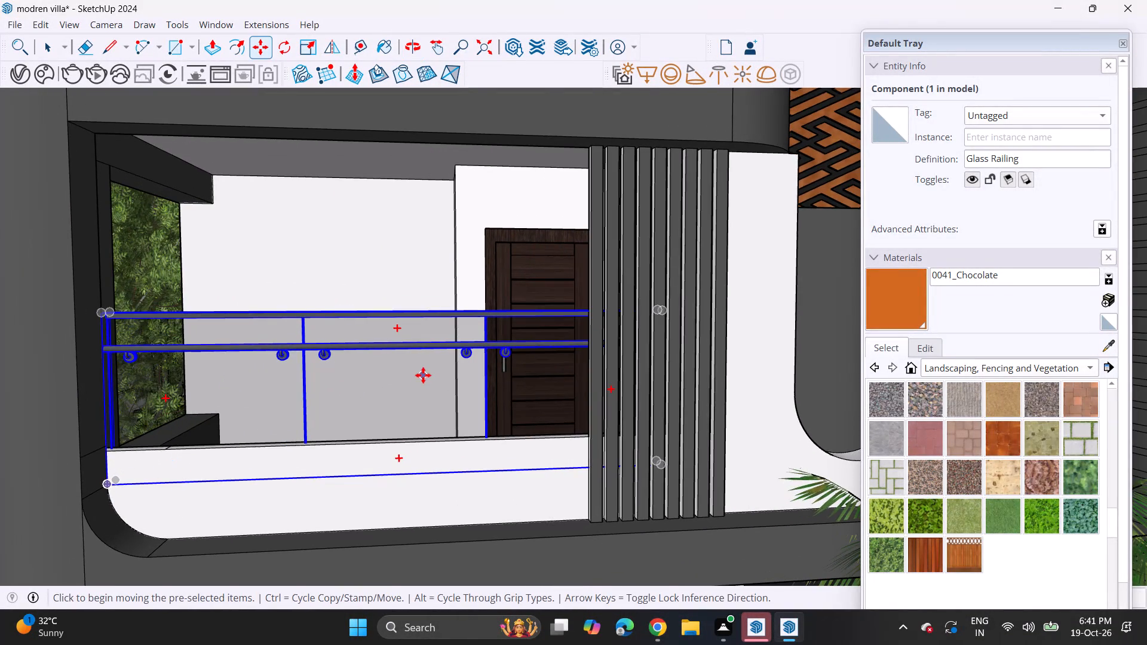
pyautogui.scroll(-10, 423, 375)
pyautogui.press('space')
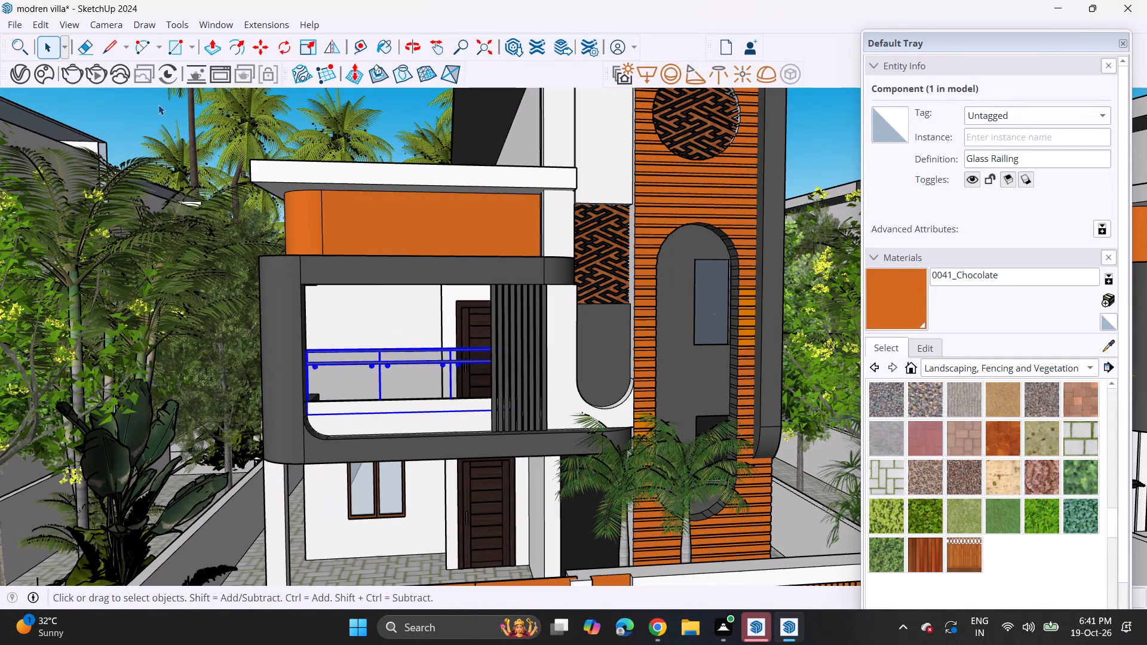
pyautogui.click(152, 107)
# Save the model over "modren villa" in the VAMSHI INTERIOR folder, with the middle house's front and the road in view.
pyautogui.moveTo(390, 328); pyautogui.dragTo(385, 305, button='middle')
pyautogui.scroll(-3, 383, 311)
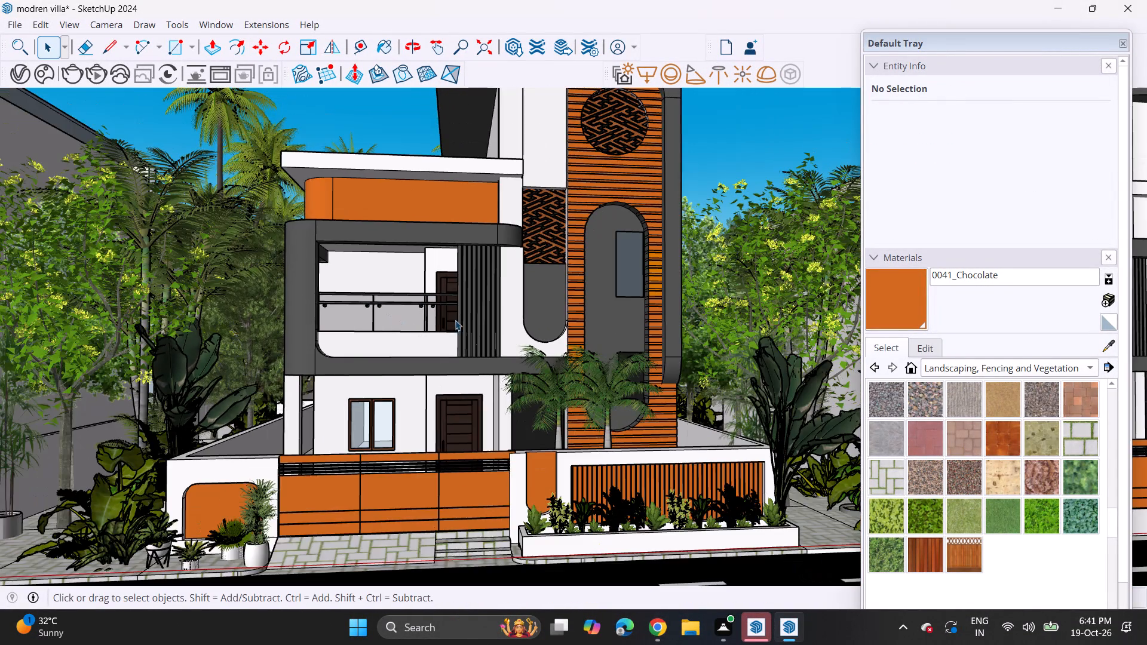
pyautogui.moveTo(455, 320); pyautogui.dragTo(433, 320, button='middle')
pyautogui.moveTo(402, 306); pyautogui.dragTo(403, 329, button='middle')
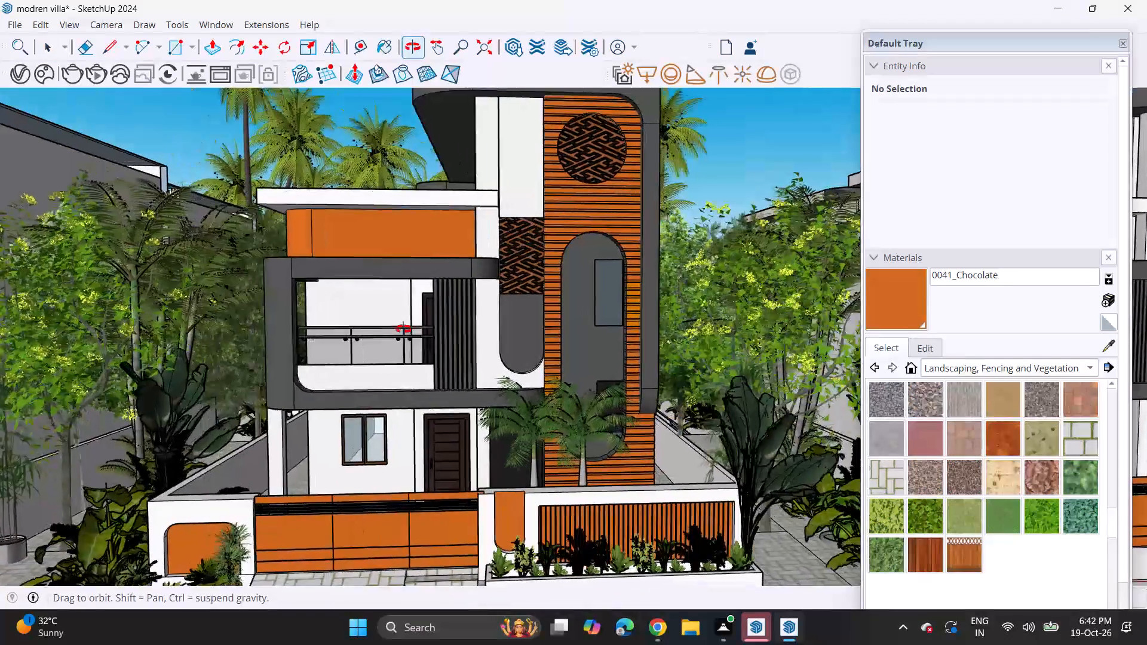
pyautogui.moveTo(403, 329); pyautogui.dragTo(401, 315, button='middle')
pyautogui.scroll(-3, 401, 315)
pyautogui.moveTo(404, 333); pyautogui.dragTo(477, 366, button='middle')
pyautogui.scroll(1, 470, 361)
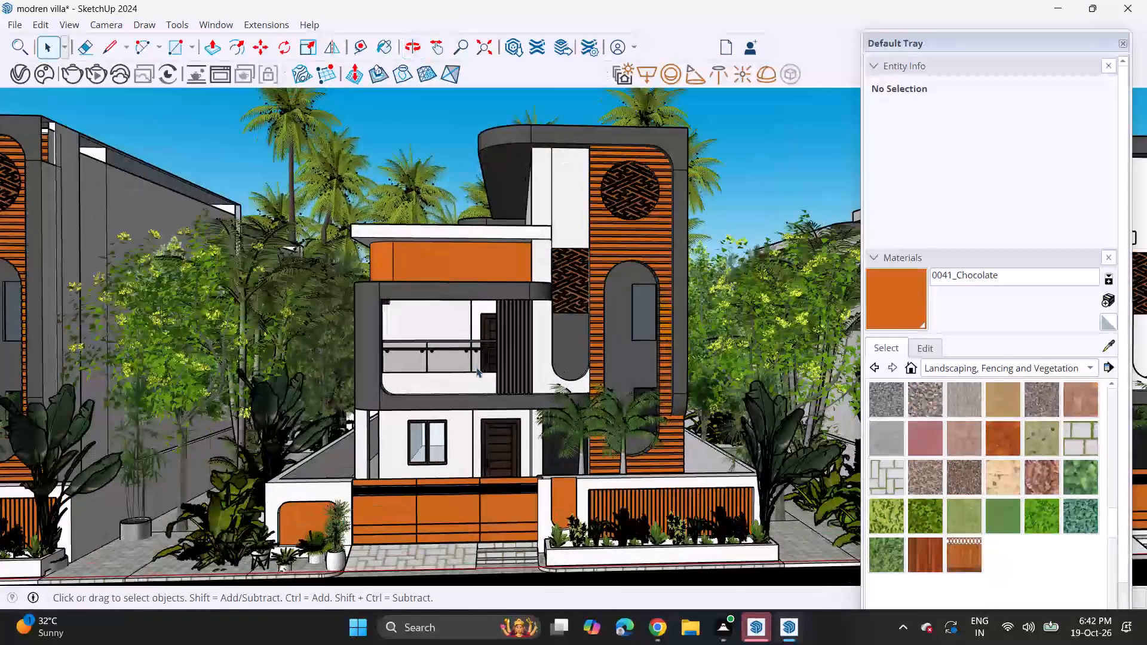
pyautogui.moveTo(476, 367); pyautogui.dragTo(468, 349, button='middle')
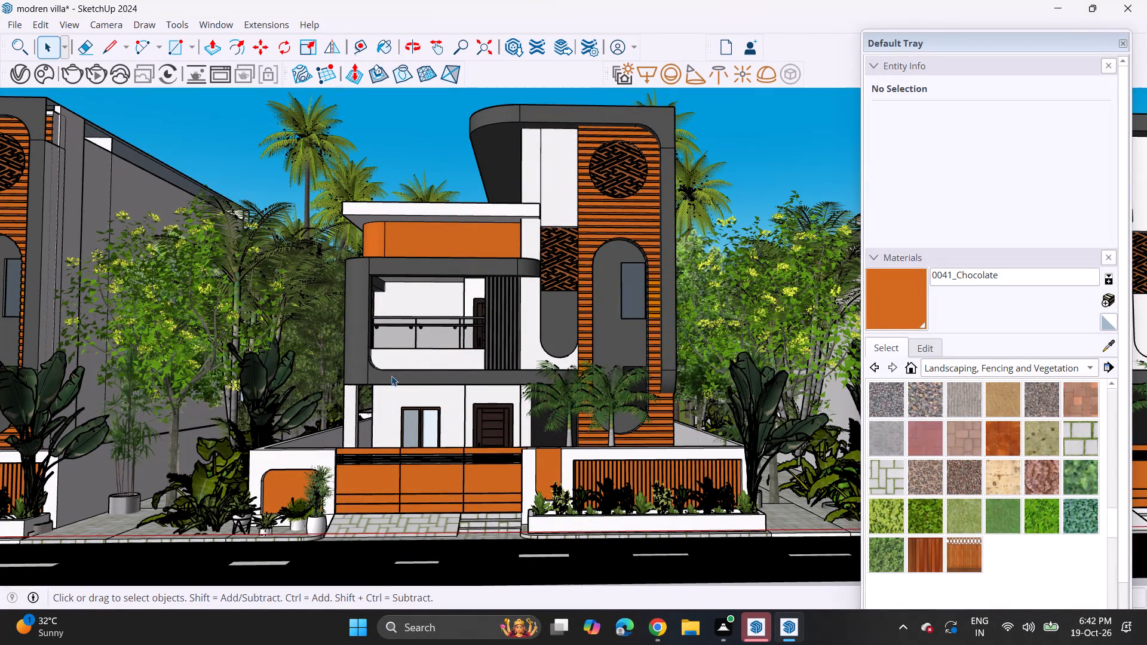
pyautogui.click(14, 19)
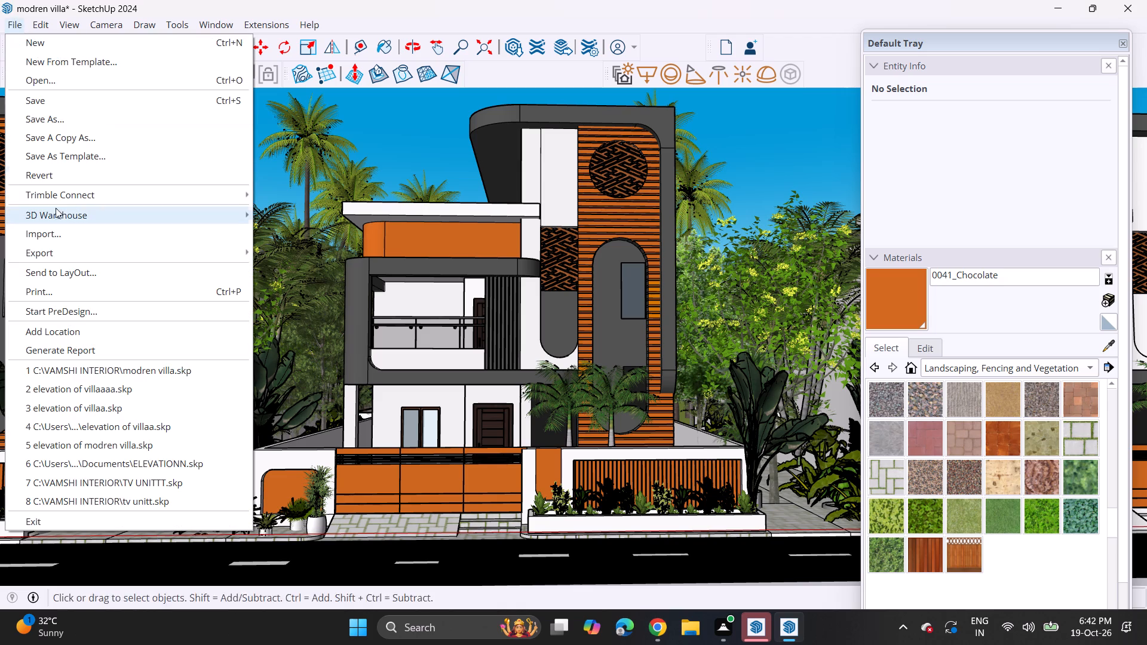
pyautogui.click(78, 119)
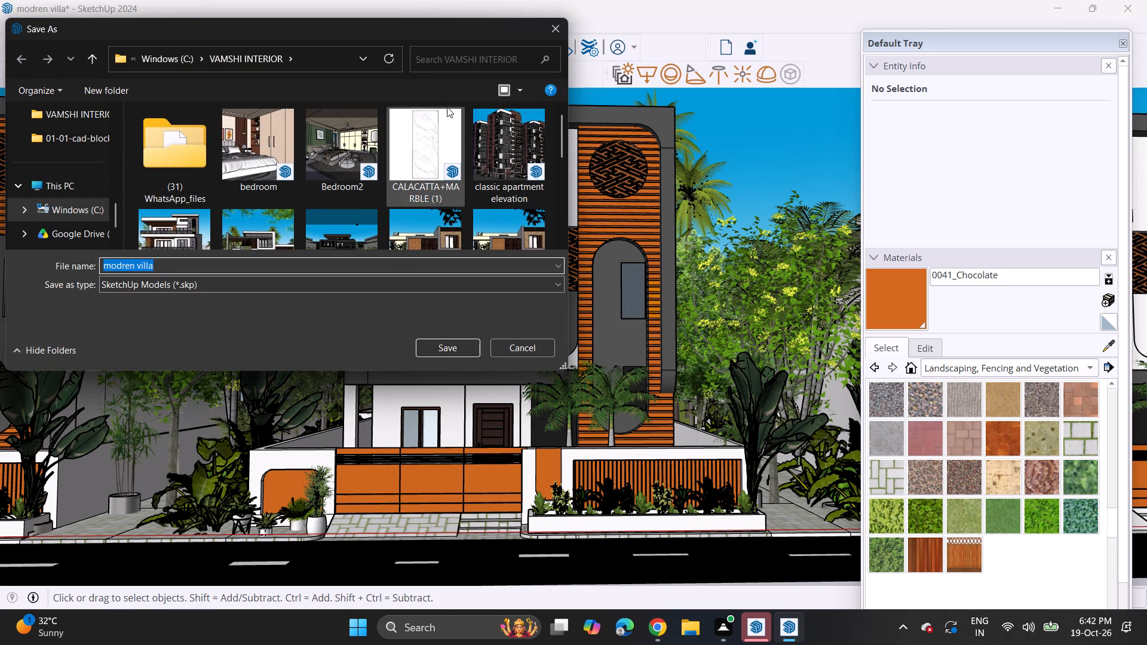
pyautogui.click(441, 346)
pyautogui.click(609, 309)
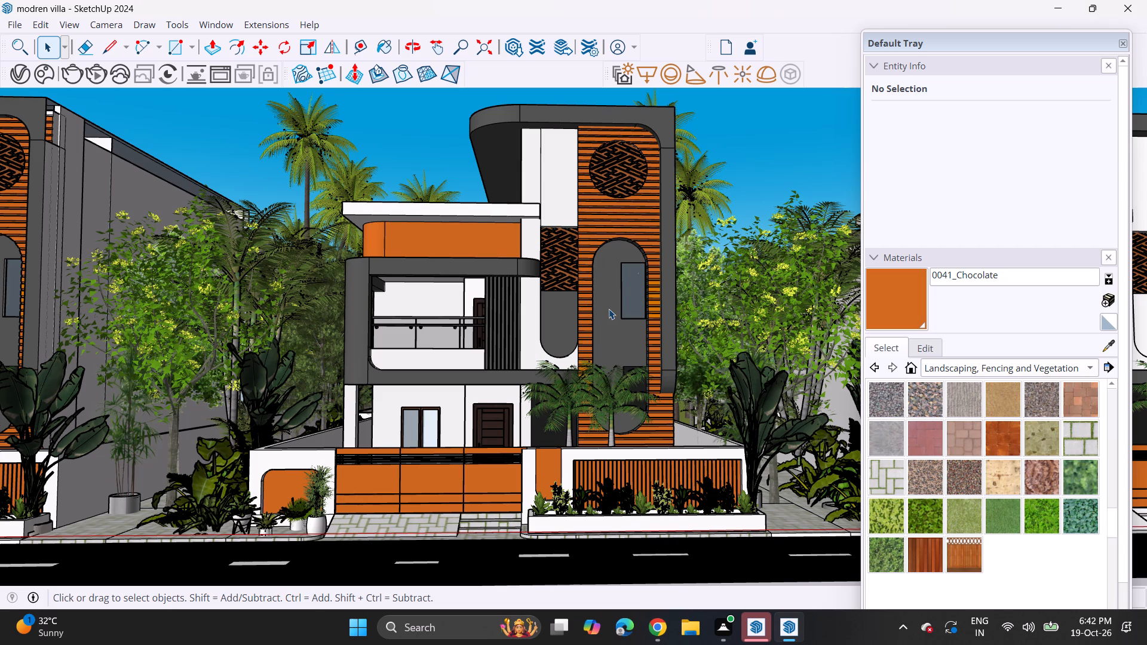
# Export the current view as a 2D PNG image named "modren villa" in the VAMSHI INTERIOR folder.
pyautogui.click(8, 22)
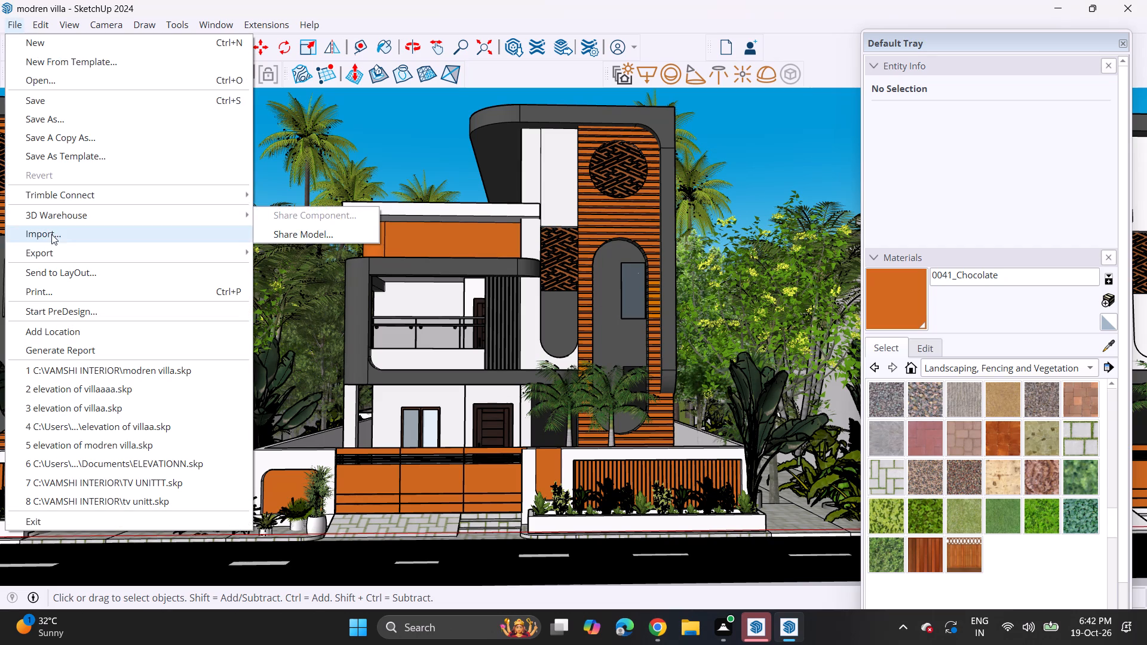
pyautogui.click(297, 277)
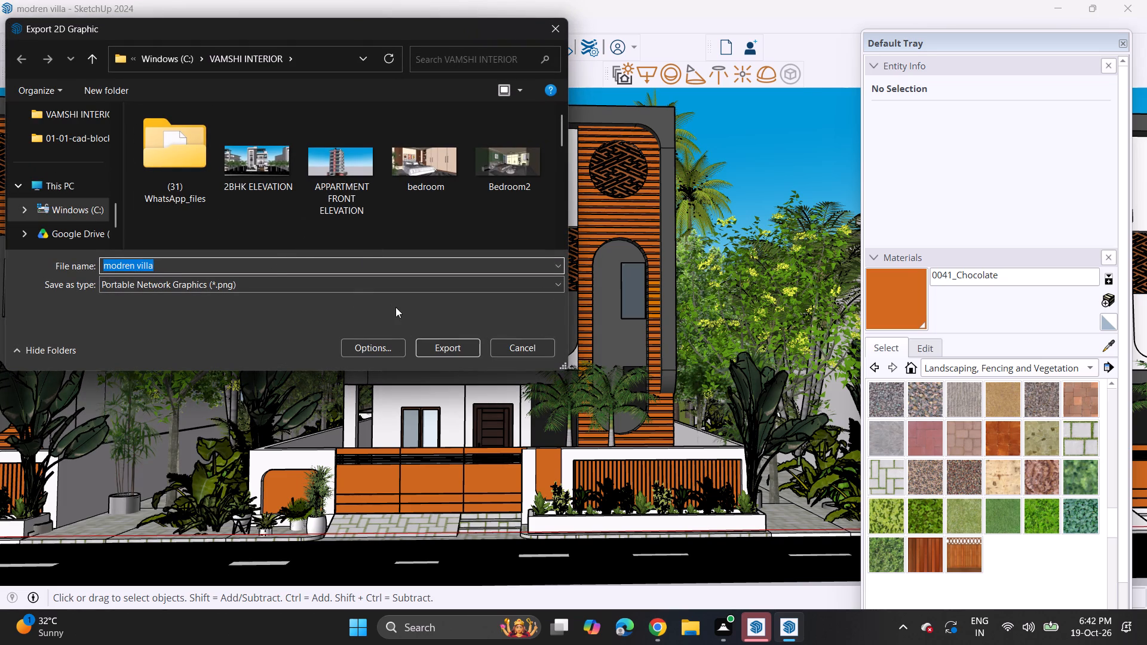
pyautogui.click(433, 349)
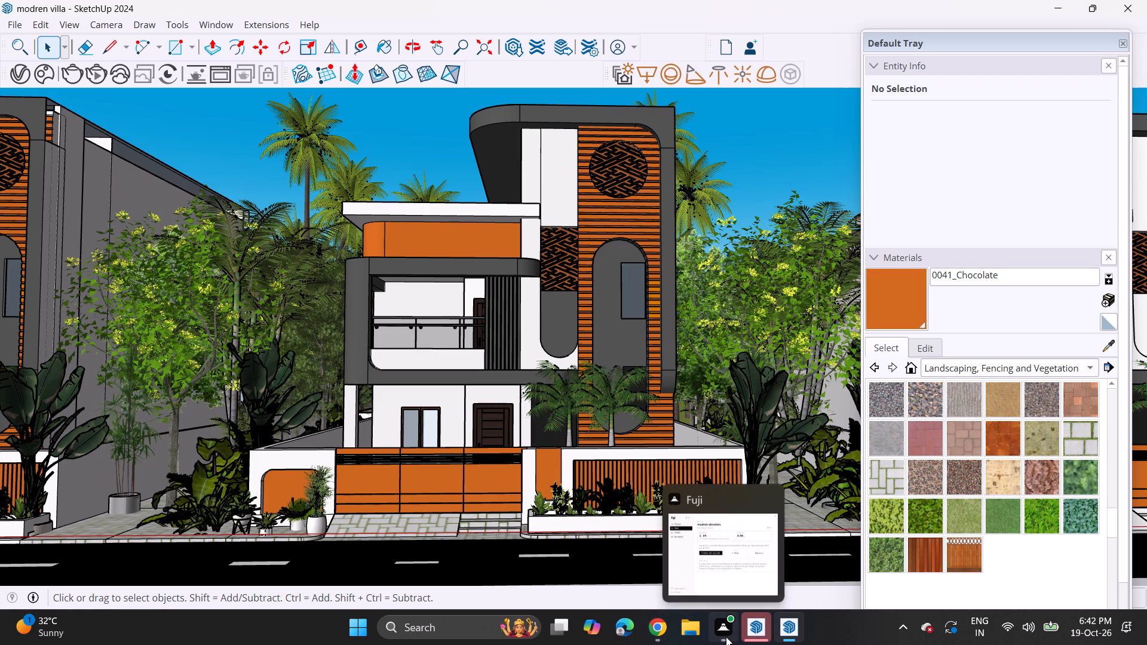
# Check the VAMSHI INTERIOR folder in File Explorer for the modren villa files, then return to SketchUp.
pyautogui.click(681, 629)
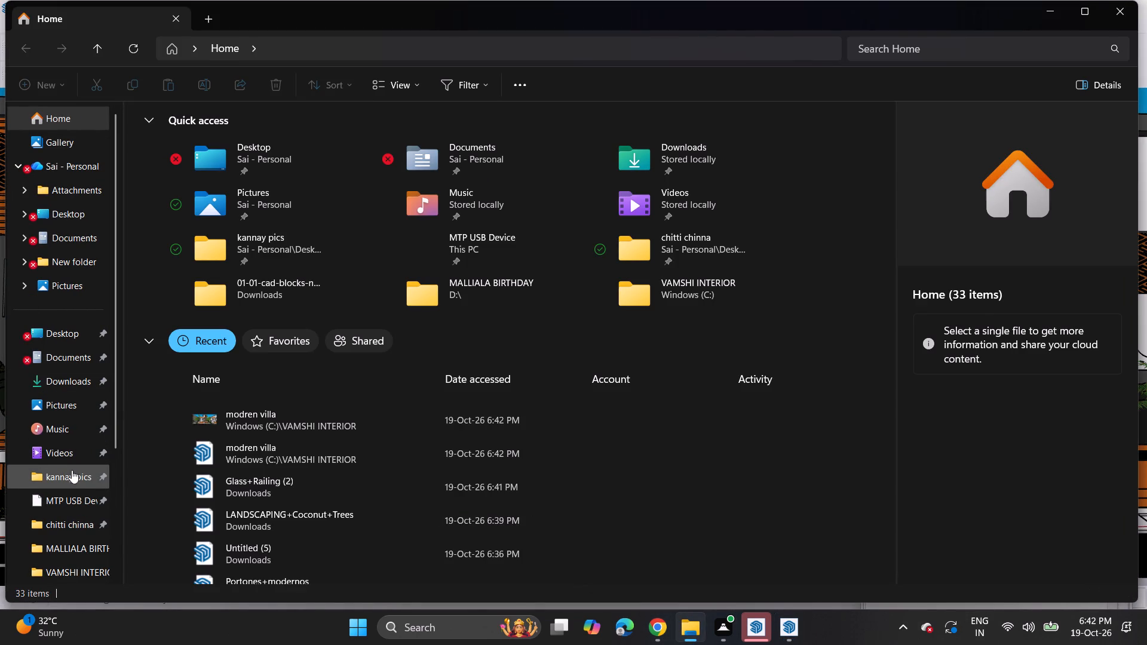
pyautogui.click(65, 583)
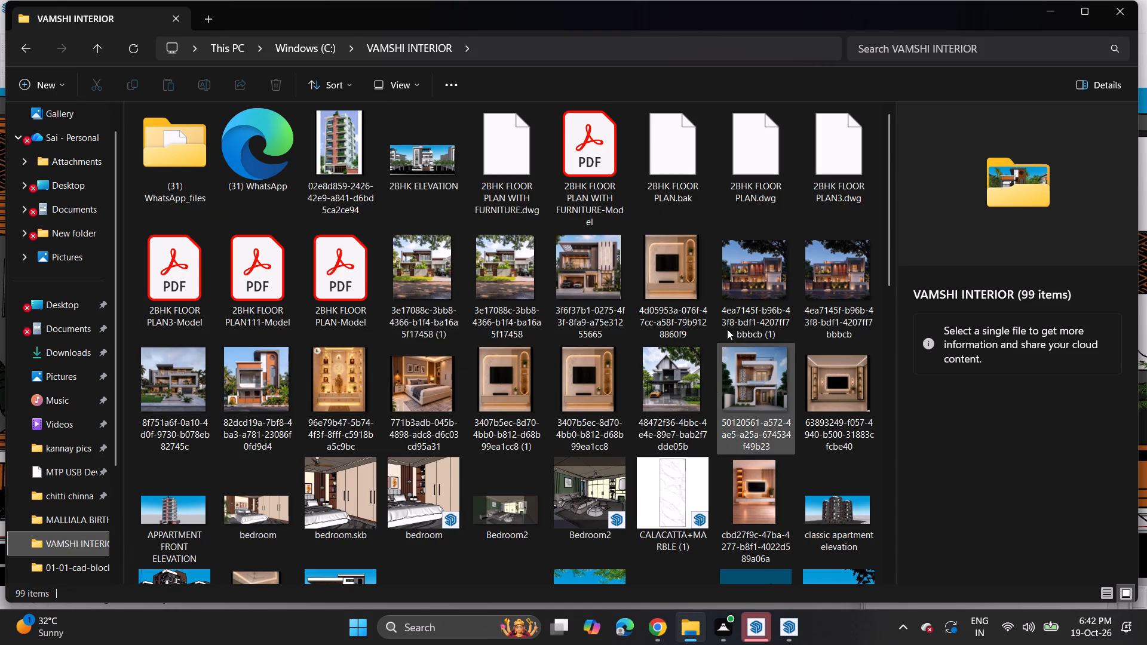
pyautogui.scroll(-2, 736, 314)
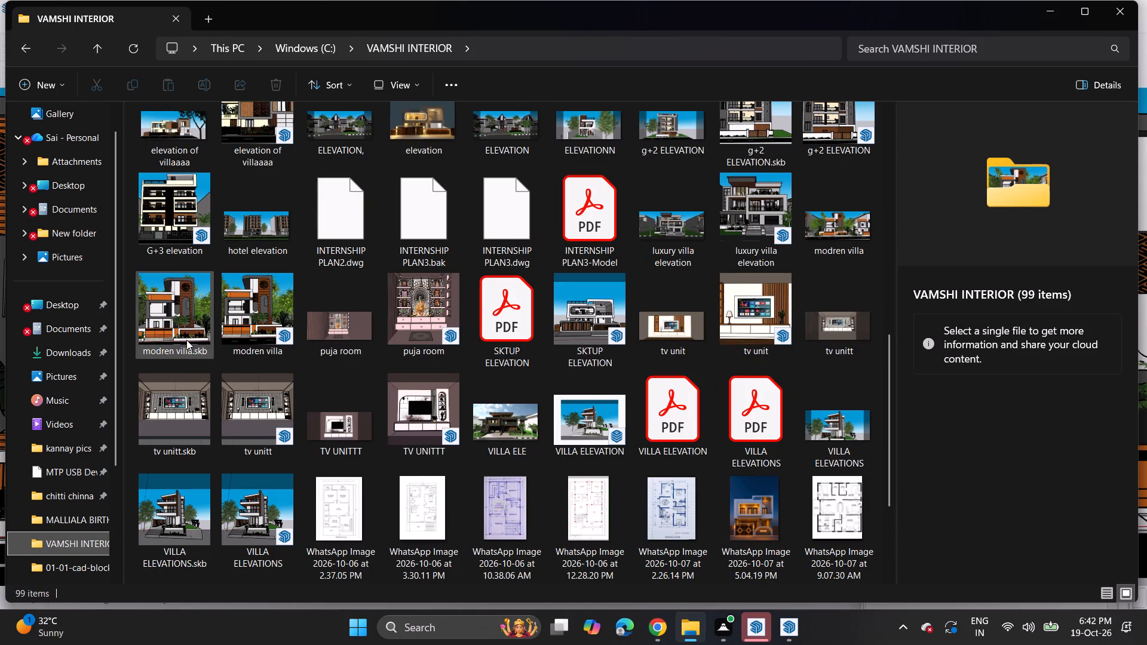
pyautogui.click(1050, 16)
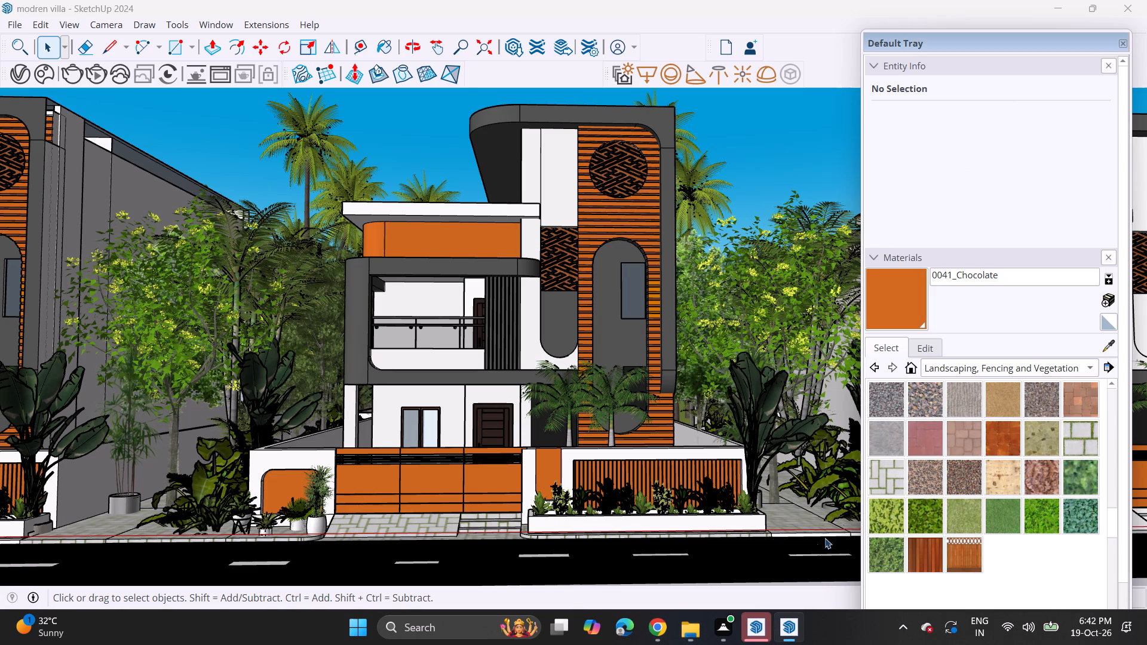